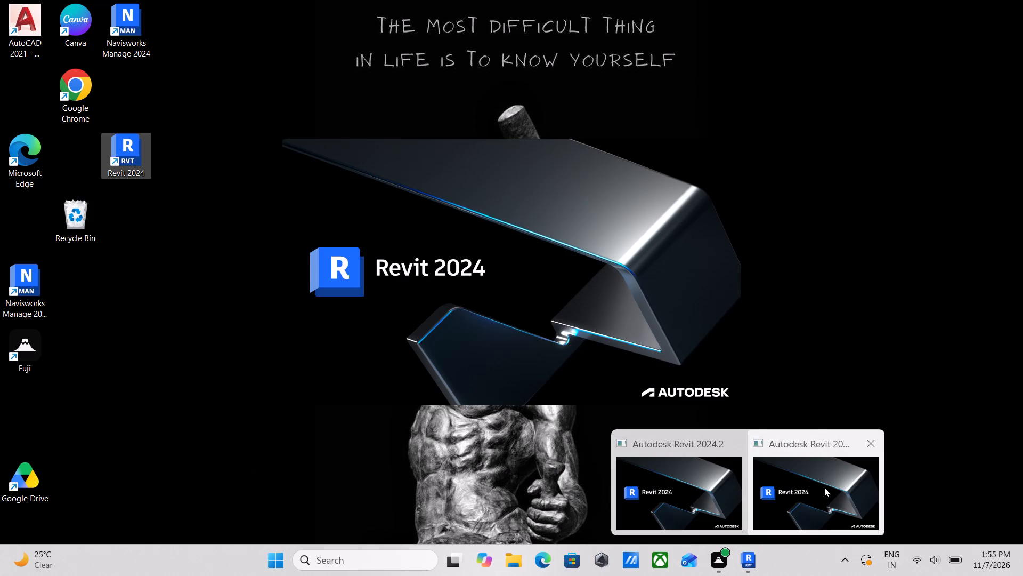
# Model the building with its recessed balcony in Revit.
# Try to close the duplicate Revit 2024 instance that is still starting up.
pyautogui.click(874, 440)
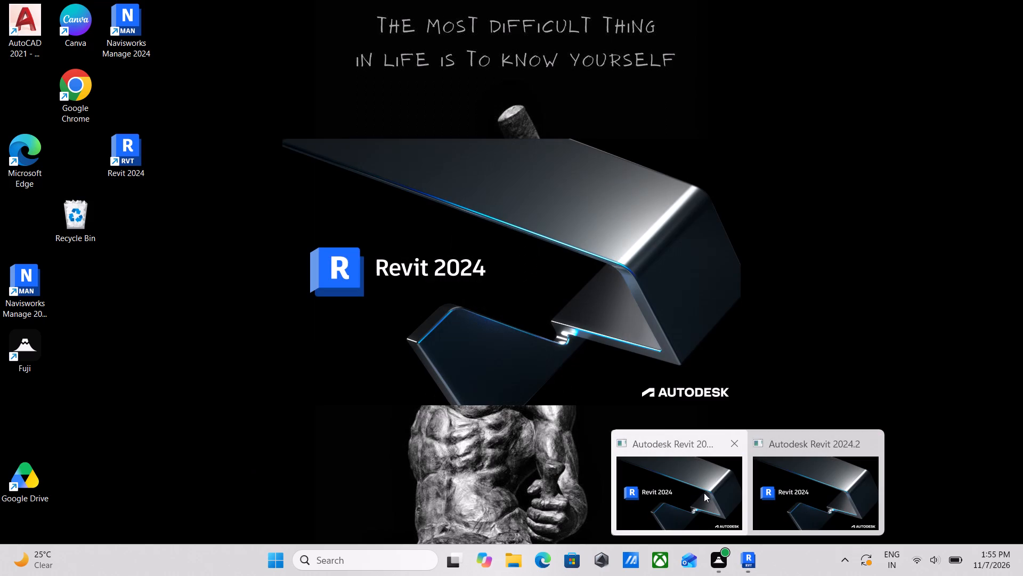
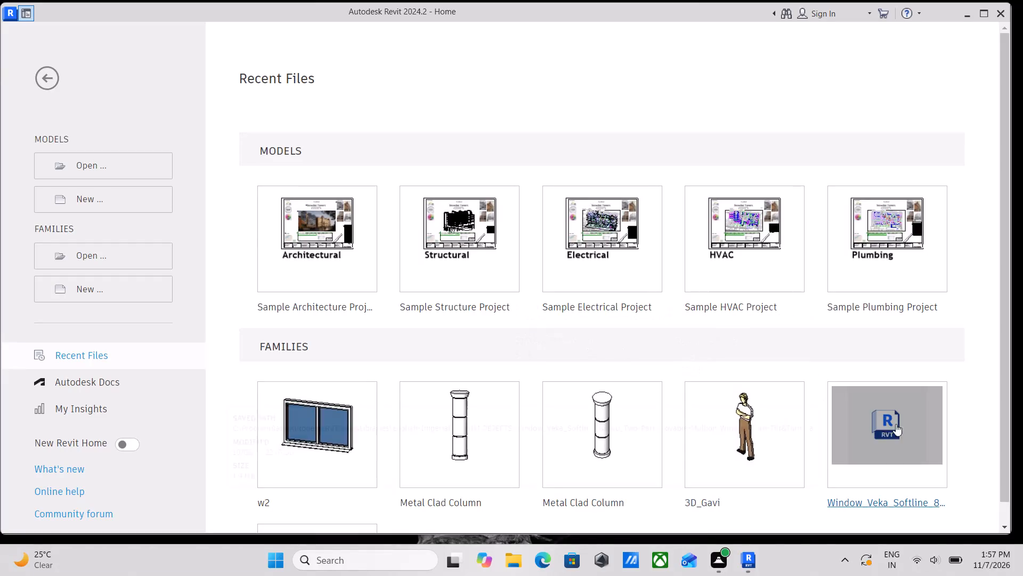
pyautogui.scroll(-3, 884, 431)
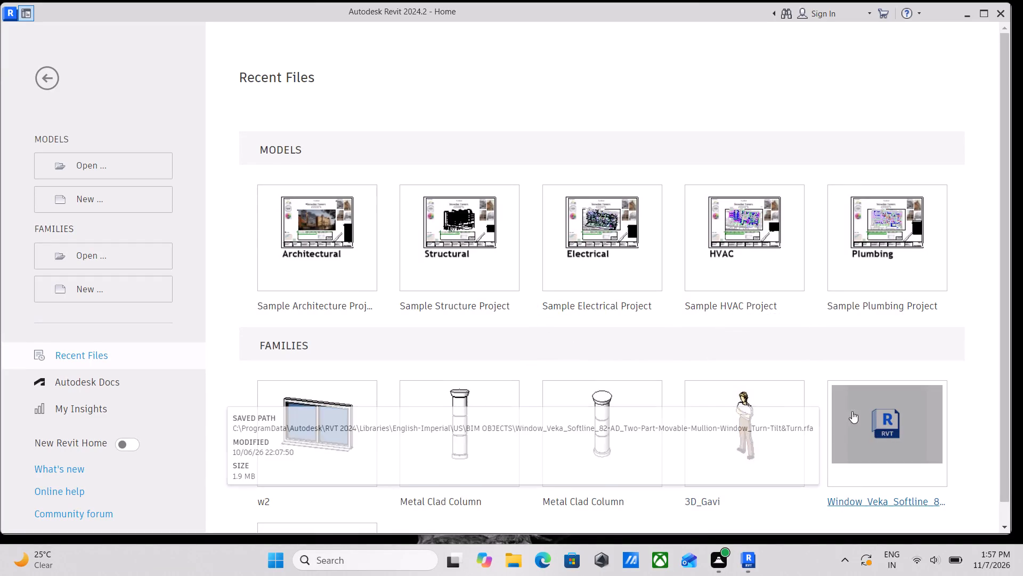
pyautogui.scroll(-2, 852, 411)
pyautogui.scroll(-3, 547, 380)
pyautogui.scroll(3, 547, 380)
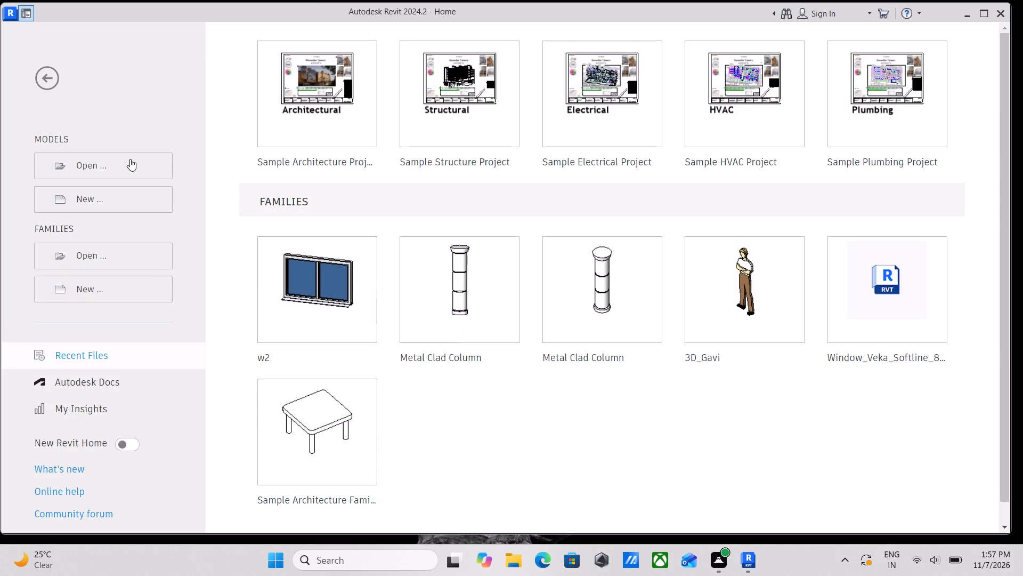
# Create a new model as a project, using the default template file.
pyautogui.click(110, 201)
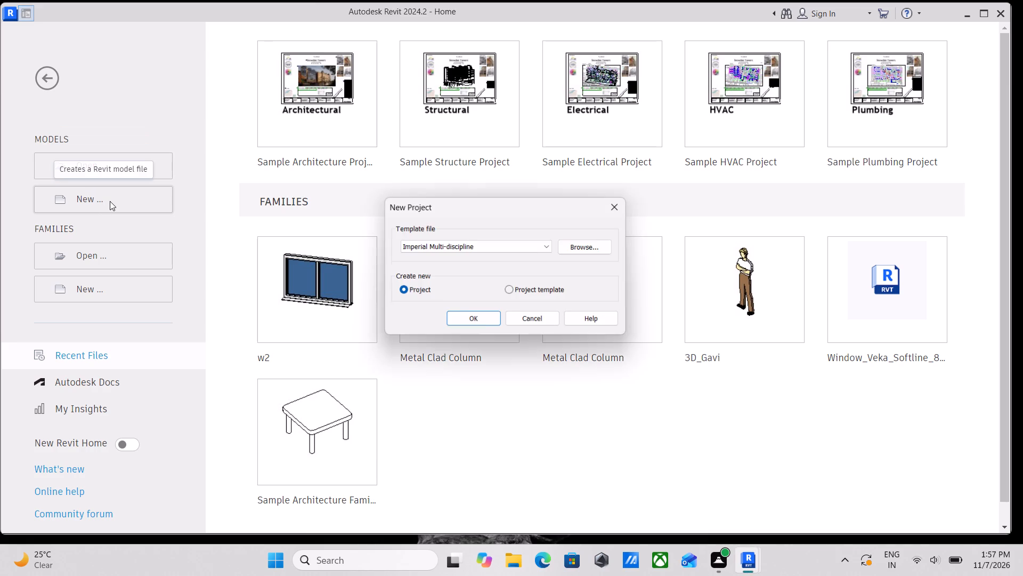
pyautogui.click(543, 249)
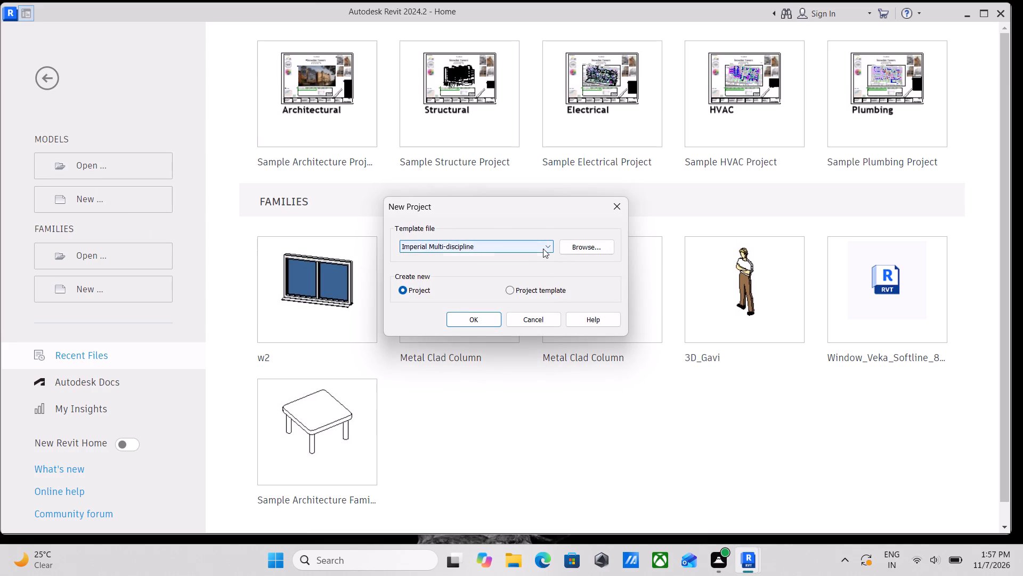
pyautogui.click(407, 284)
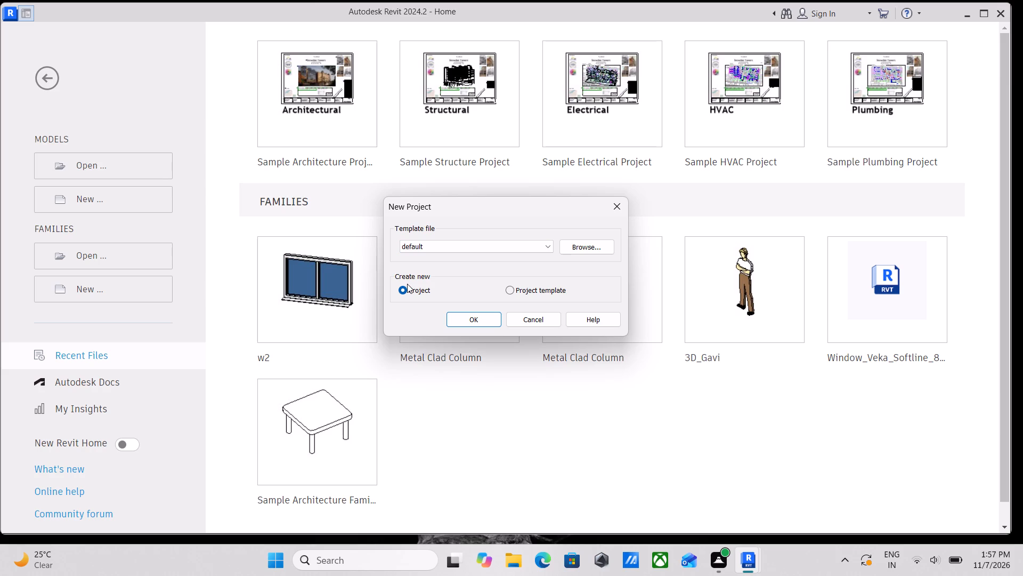
pyautogui.click(548, 243)
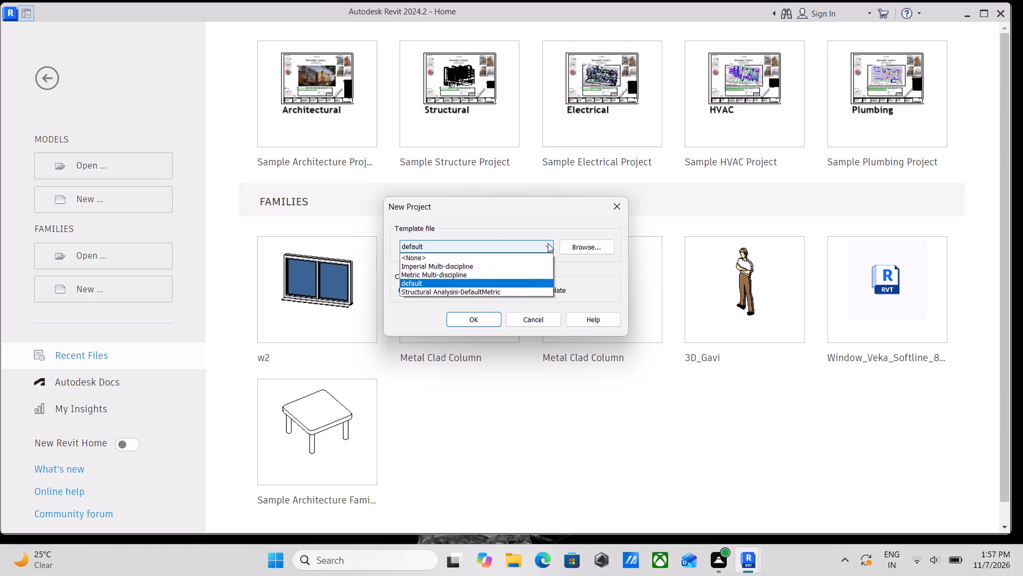
pyautogui.click(548, 243)
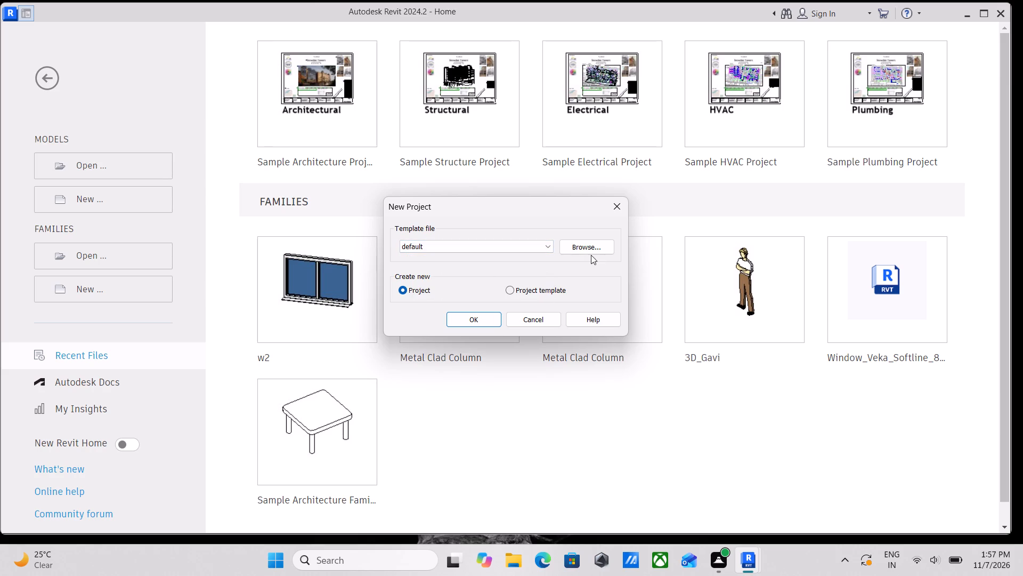
pyautogui.click(602, 247)
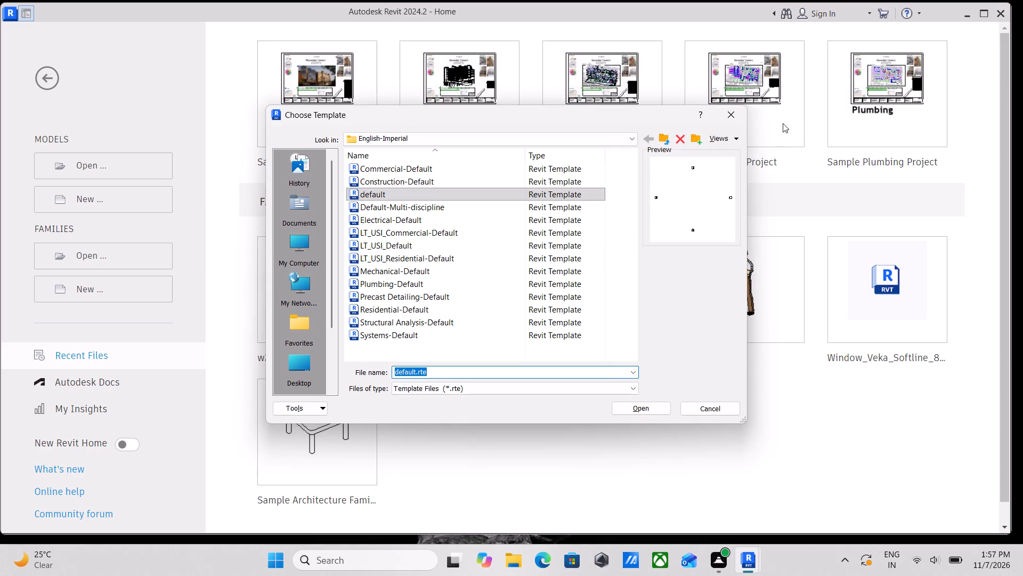
pyautogui.click(727, 115)
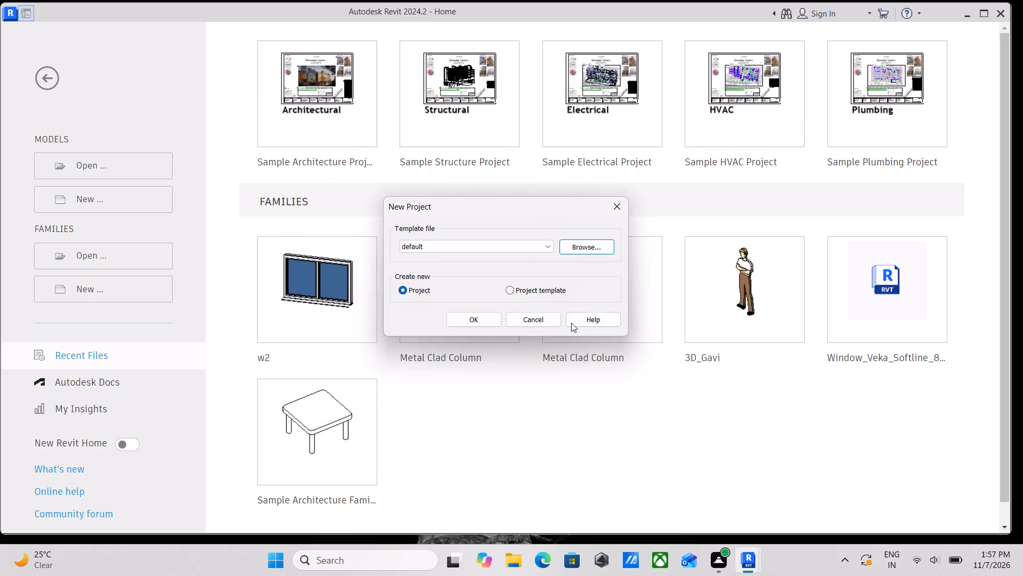
pyautogui.click(482, 319)
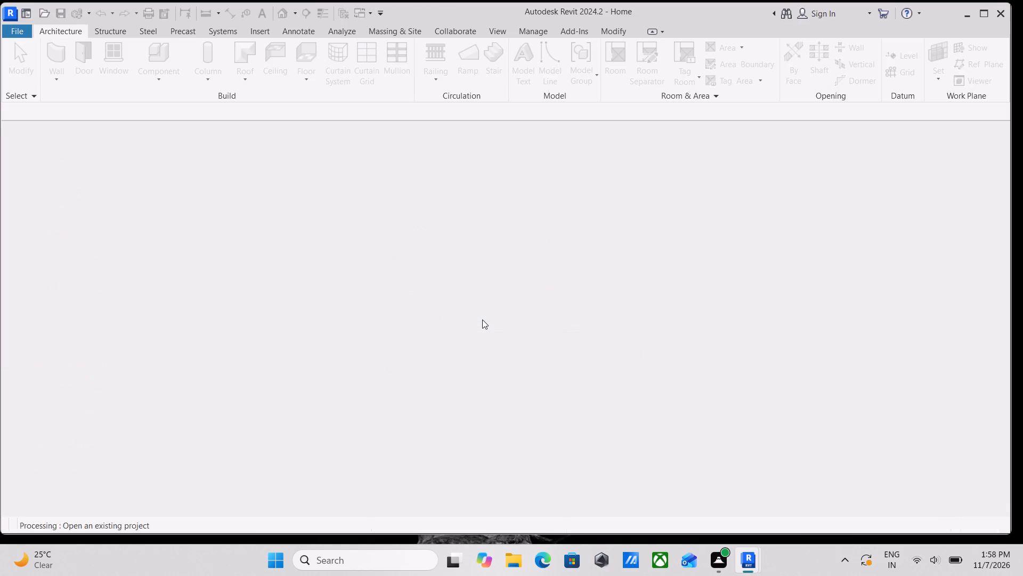
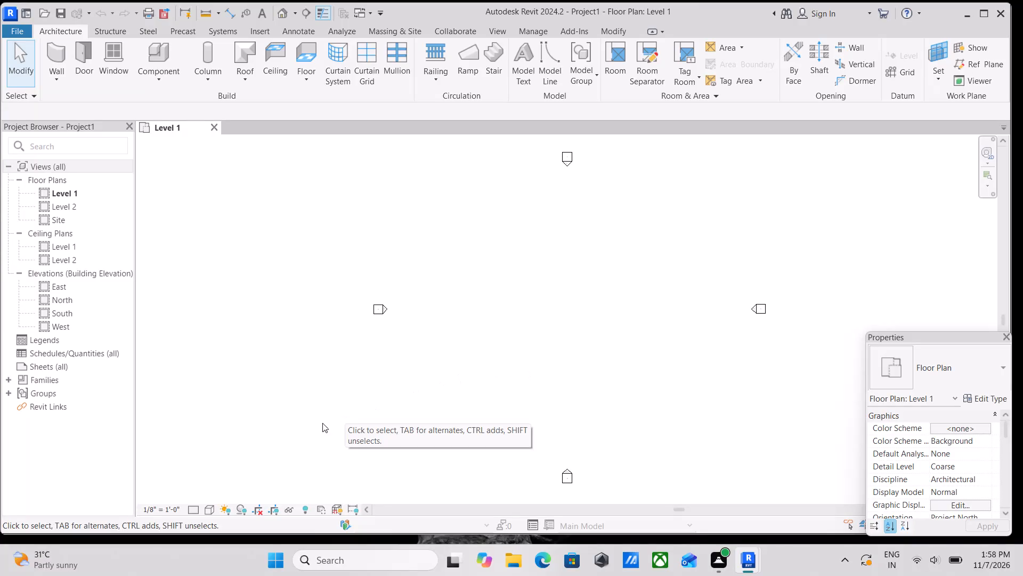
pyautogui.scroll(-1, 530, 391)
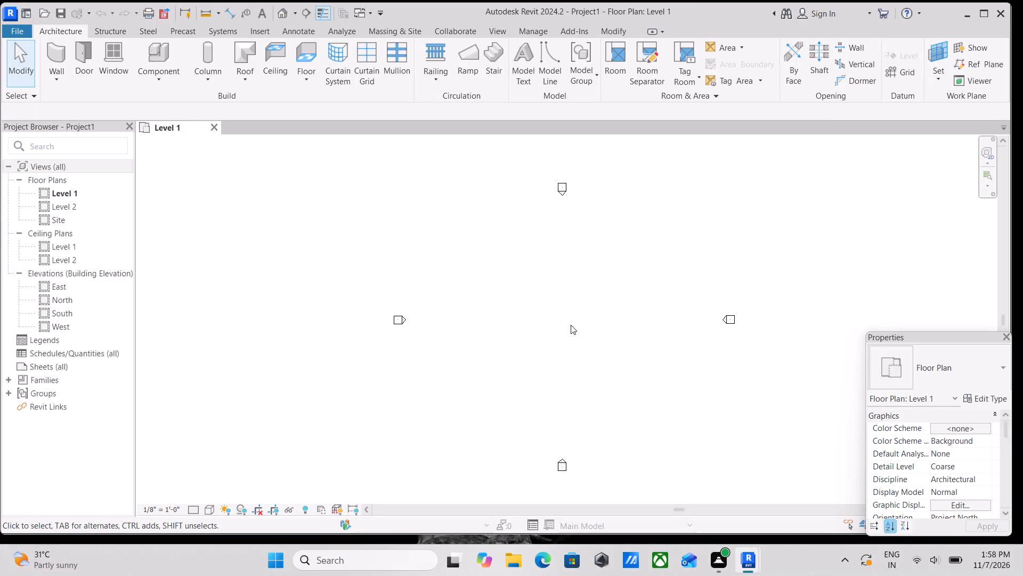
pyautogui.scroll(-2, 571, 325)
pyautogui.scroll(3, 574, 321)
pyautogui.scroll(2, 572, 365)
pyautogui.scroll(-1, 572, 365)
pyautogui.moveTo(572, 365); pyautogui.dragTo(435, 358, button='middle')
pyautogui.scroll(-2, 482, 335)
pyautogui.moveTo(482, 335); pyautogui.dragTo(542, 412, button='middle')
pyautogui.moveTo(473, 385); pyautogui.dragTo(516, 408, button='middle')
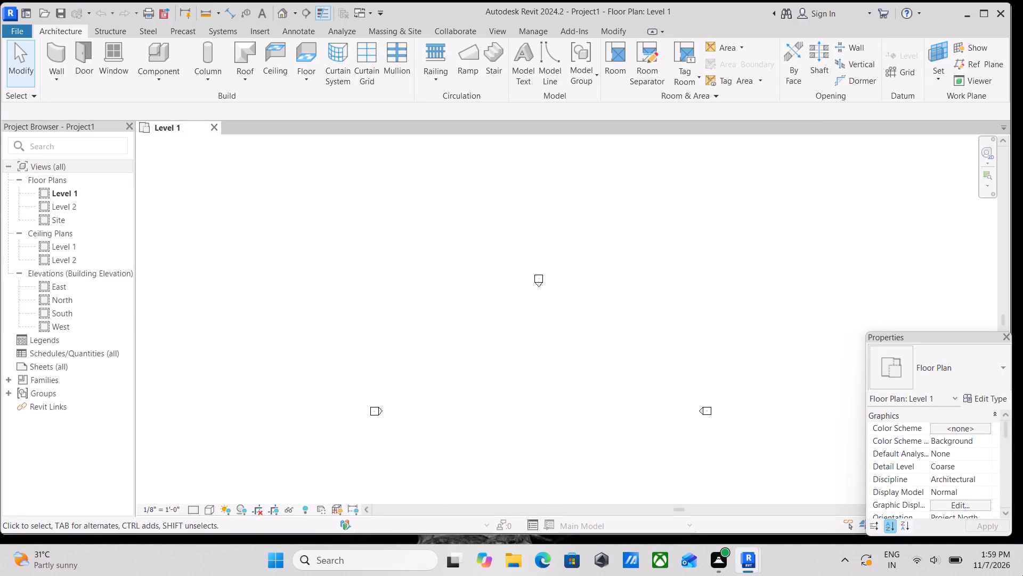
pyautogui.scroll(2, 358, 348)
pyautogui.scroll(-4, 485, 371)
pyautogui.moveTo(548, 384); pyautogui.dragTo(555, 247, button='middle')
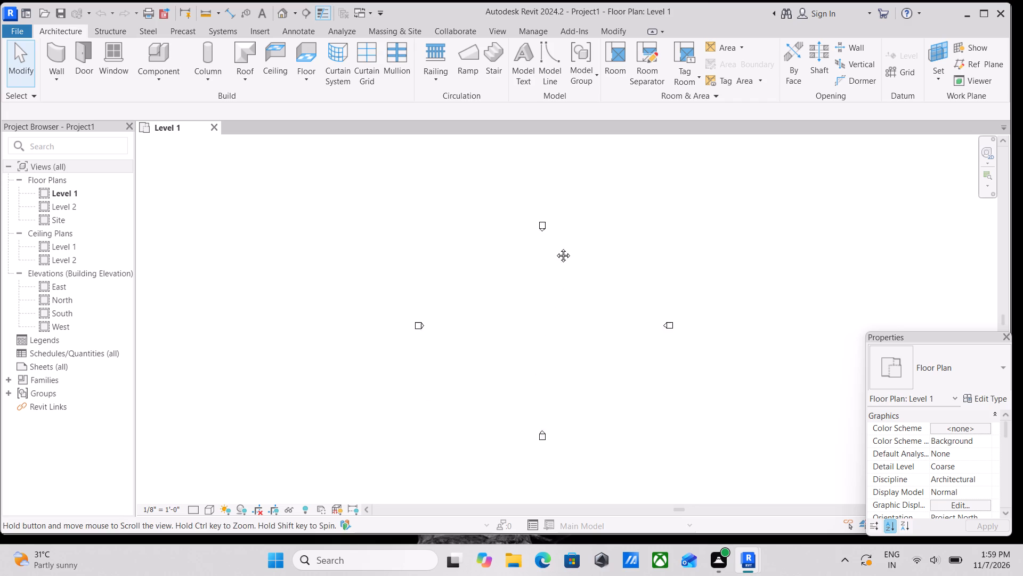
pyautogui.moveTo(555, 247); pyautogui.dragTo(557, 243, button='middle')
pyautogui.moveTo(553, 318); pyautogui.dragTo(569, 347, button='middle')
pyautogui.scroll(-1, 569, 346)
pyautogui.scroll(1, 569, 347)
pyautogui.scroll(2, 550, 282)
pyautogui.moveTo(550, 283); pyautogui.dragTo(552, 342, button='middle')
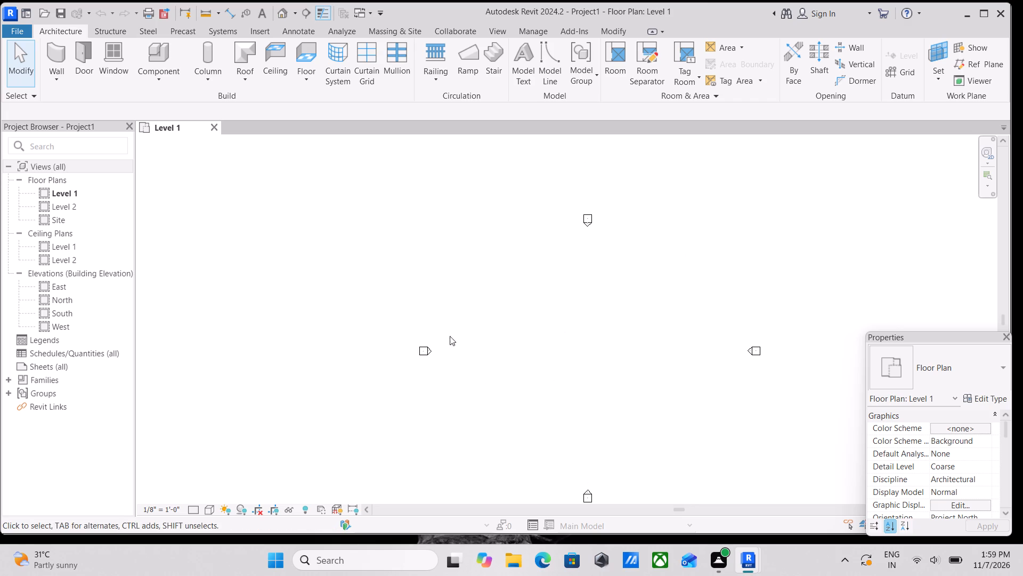
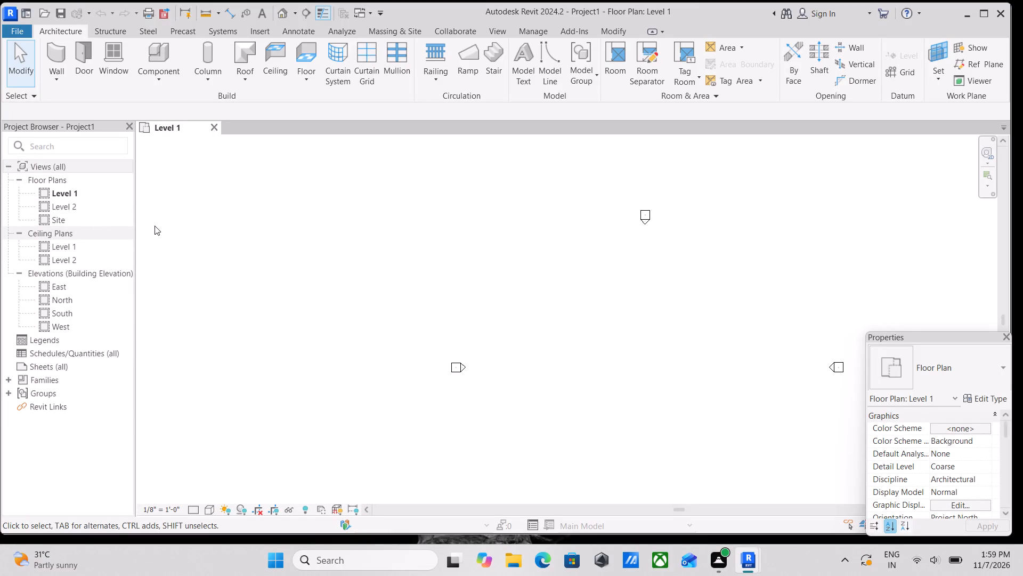
# Open the North building elevation view.
pyautogui.doubleClick(72, 299)
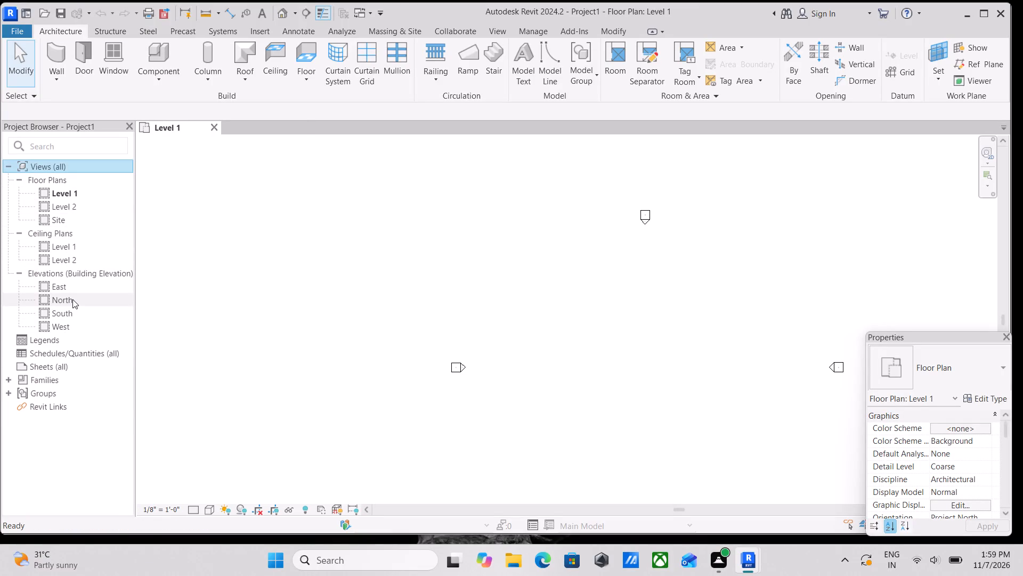
# Add an elbow to the Level 1 line so its head and label sit below the level line.
pyautogui.scroll(-3, 766, 354)
pyautogui.scroll(3, 732, 355)
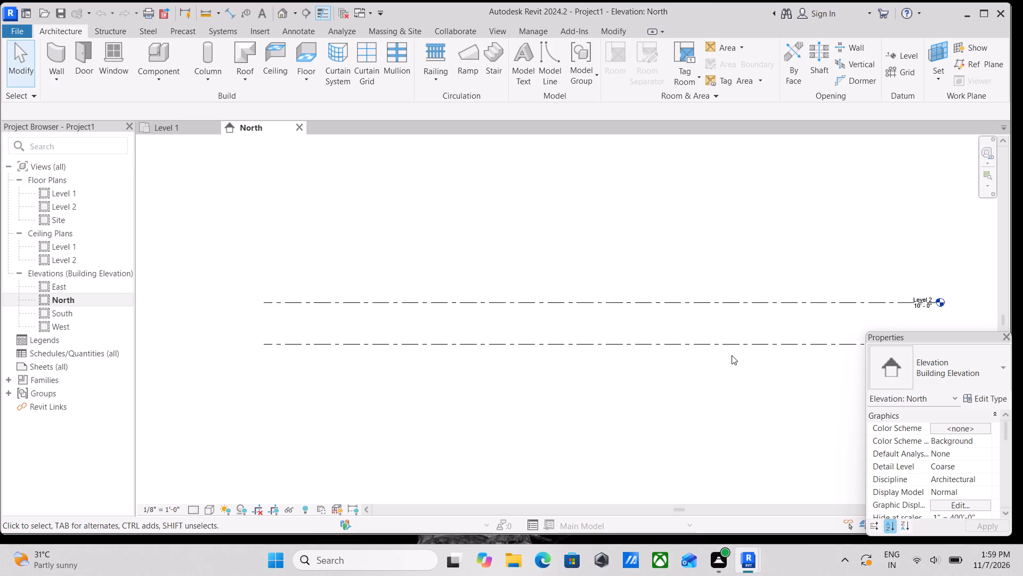
pyautogui.moveTo(708, 379); pyautogui.dragTo(478, 395, button='middle')
pyautogui.scroll(6, 743, 356)
pyautogui.scroll(-2, 711, 362)
pyautogui.scroll(6, 711, 362)
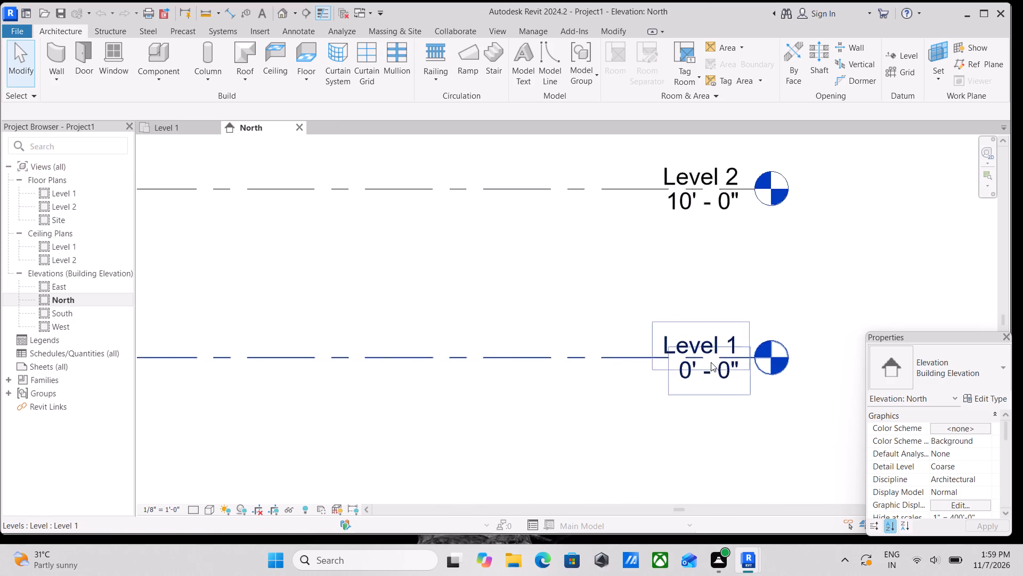
pyautogui.scroll(6, 711, 362)
pyautogui.doubleClick(705, 325)
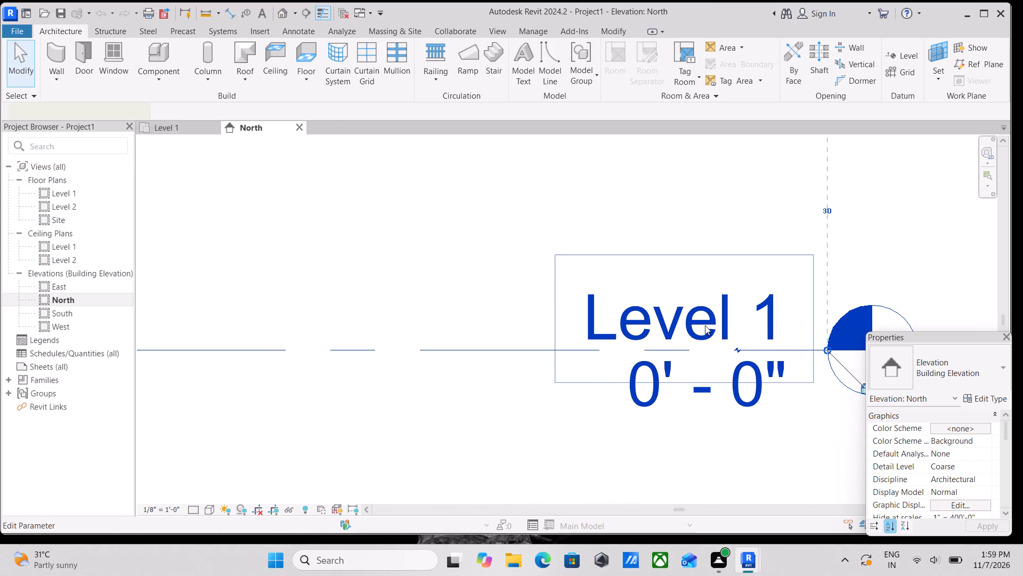
pyautogui.click(720, 326)
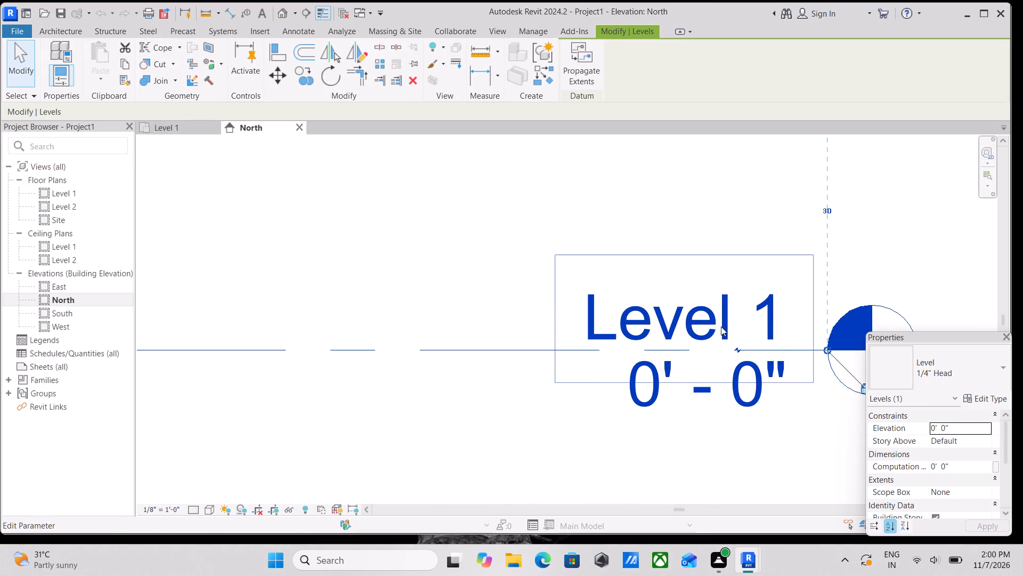
pyautogui.scroll(-8, 729, 327)
pyautogui.doubleClick(726, 327)
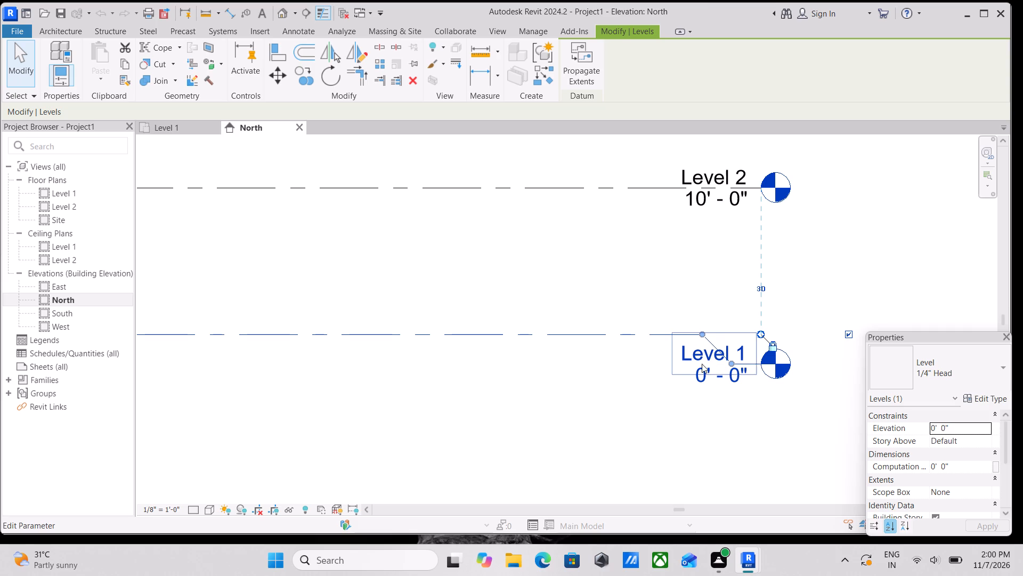
# Rename Level 1 as GROUND LEVEL, including its corresponding plan views.
pyautogui.click(722, 341)
pyautogui.click(722, 341)
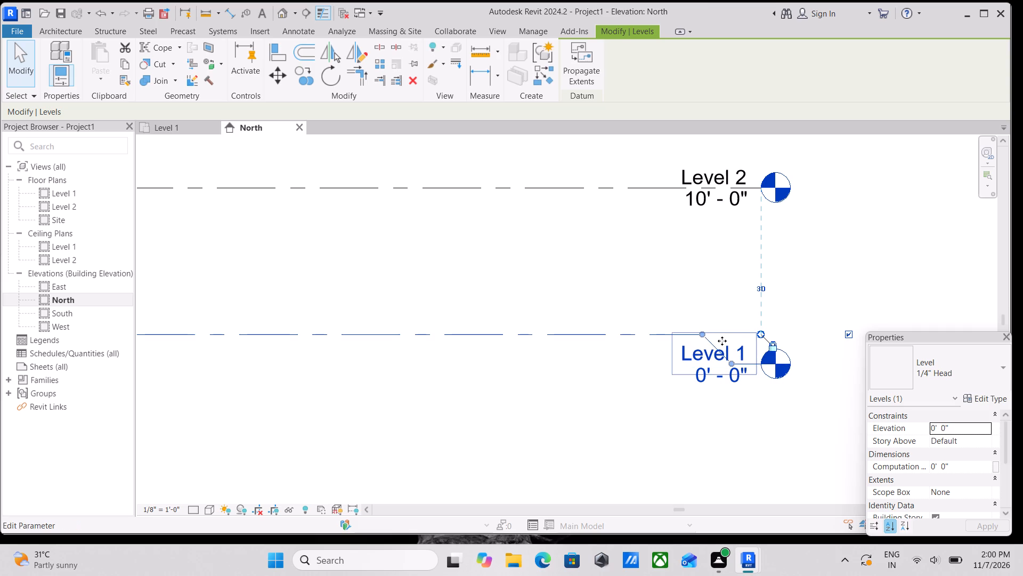
pyautogui.click(722, 341)
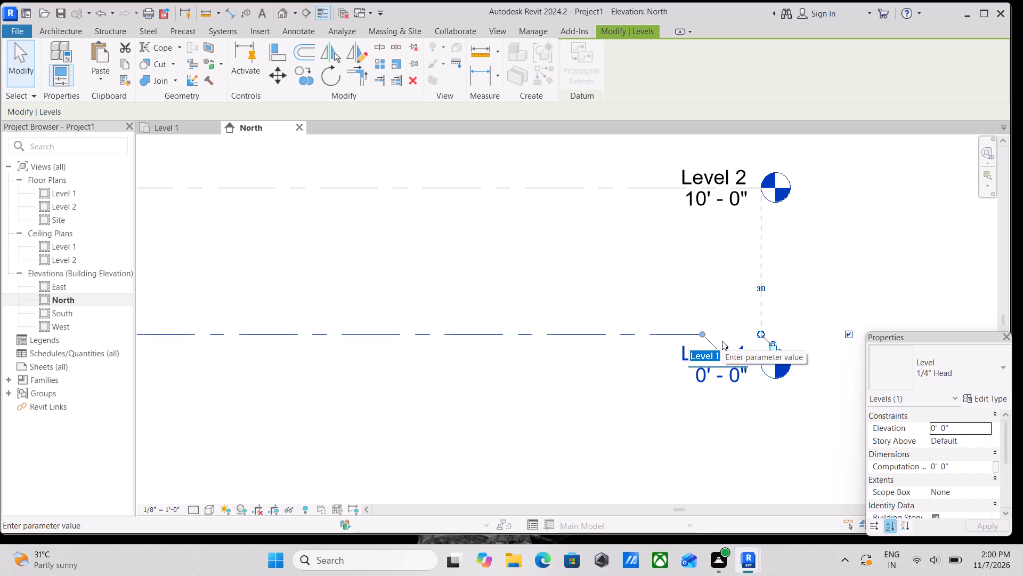
pyautogui.press('g')
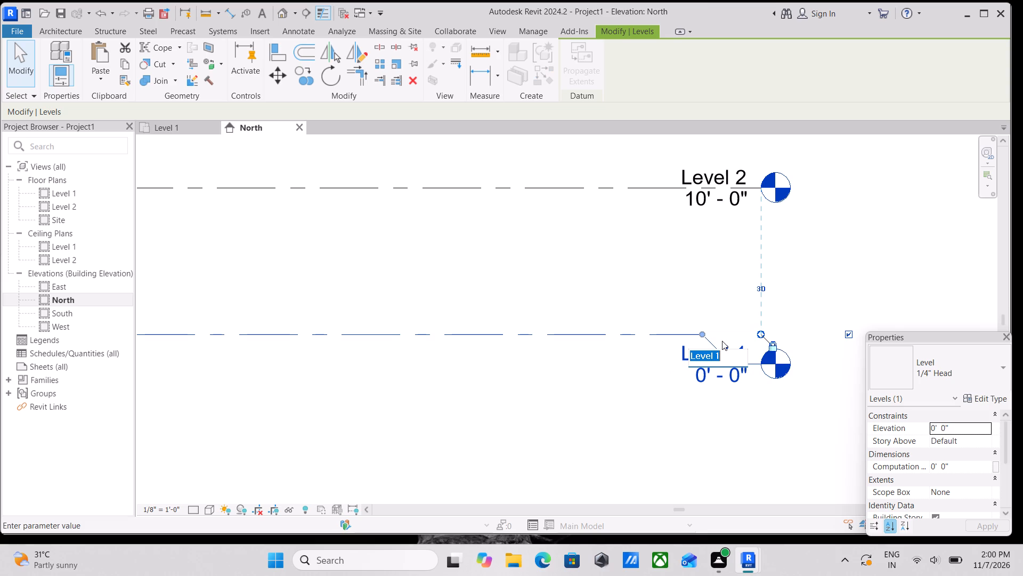
pyautogui.write('ROUN')
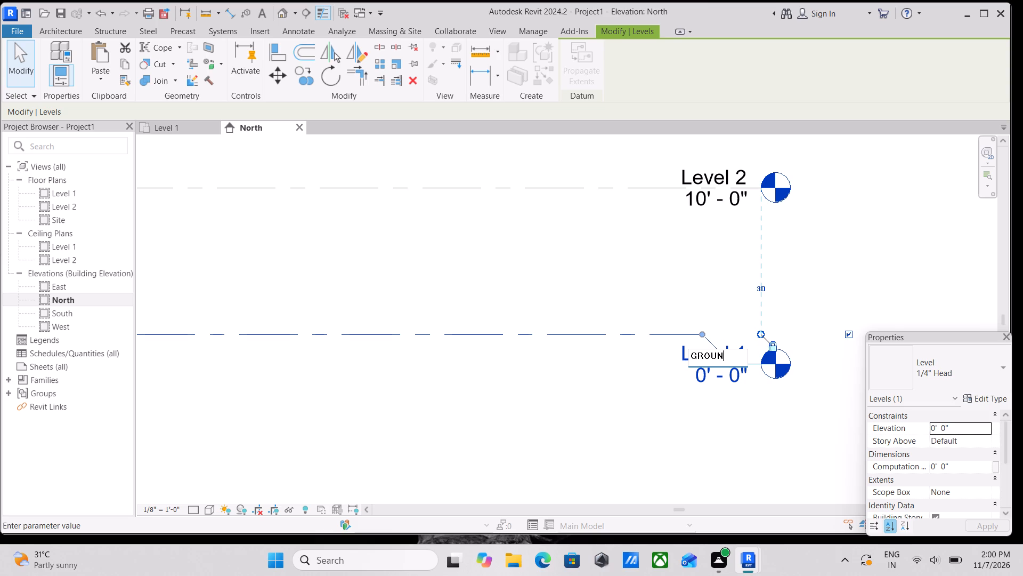
pyautogui.write('D')
pyautogui.press('space')
pyautogui.write('LEVE')
pyautogui.press('l')
pyautogui.press('Return')
pyautogui.click(549, 276)
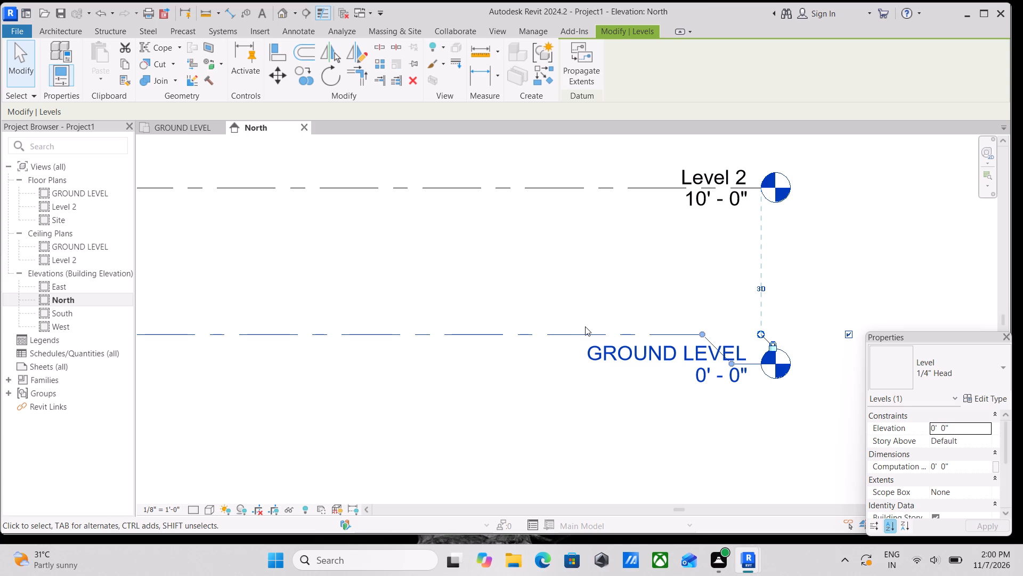
# Create a new level 1' 0" above GROUND LEVEL by picking its line with an offset.
pyautogui.scroll(-3, 719, 385)
pyautogui.moveTo(626, 393); pyautogui.dragTo(735, 415, button='middle')
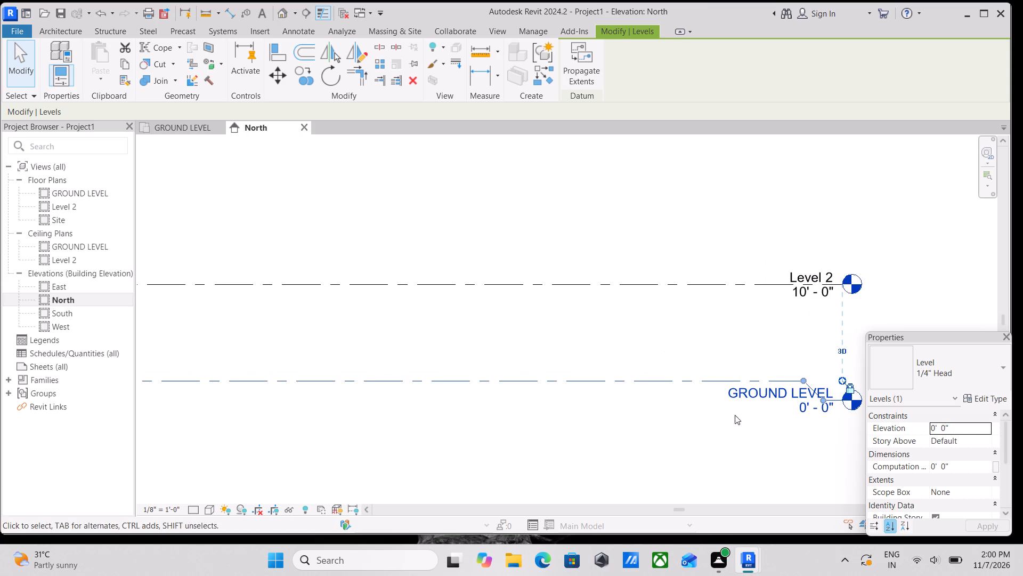
pyautogui.scroll(2, 795, 267)
pyautogui.scroll(-3, 705, 321)
pyautogui.scroll(1, 567, 330)
pyautogui.moveTo(568, 330); pyautogui.dragTo(688, 321, button='middle')
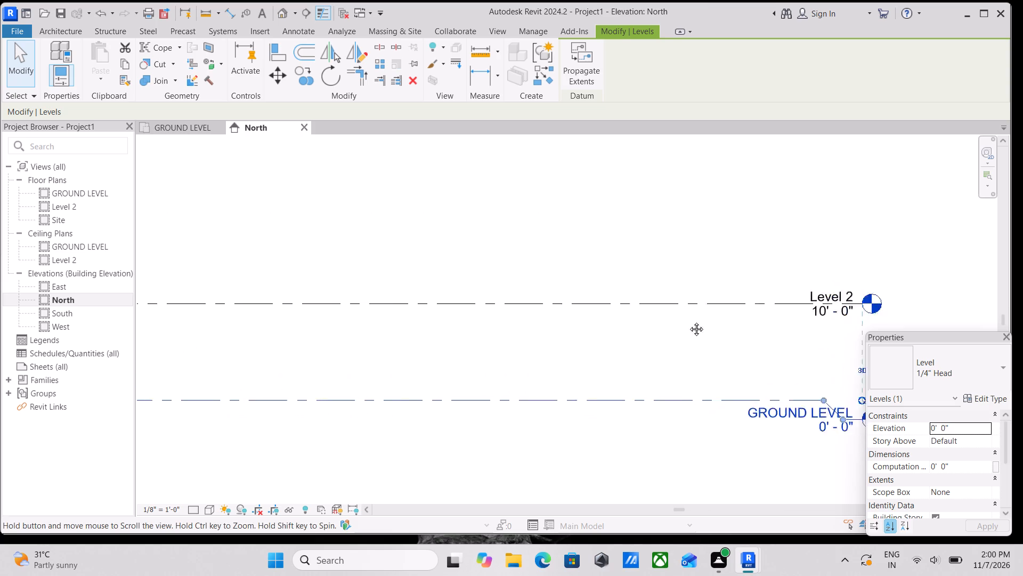
pyautogui.moveTo(688, 321); pyautogui.dragTo(700, 317, button='middle')
pyautogui.scroll(-4, 541, 337)
pyautogui.moveTo(549, 335); pyautogui.dragTo(753, 331, button='middle')
pyautogui.moveTo(432, 332); pyautogui.dragTo(506, 329, button='middle')
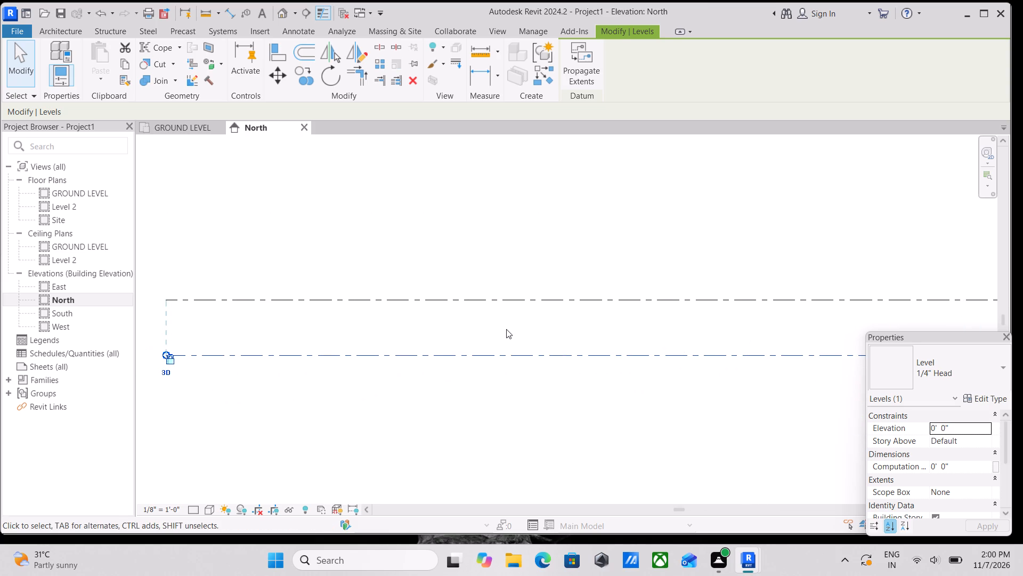
pyautogui.write('LL')
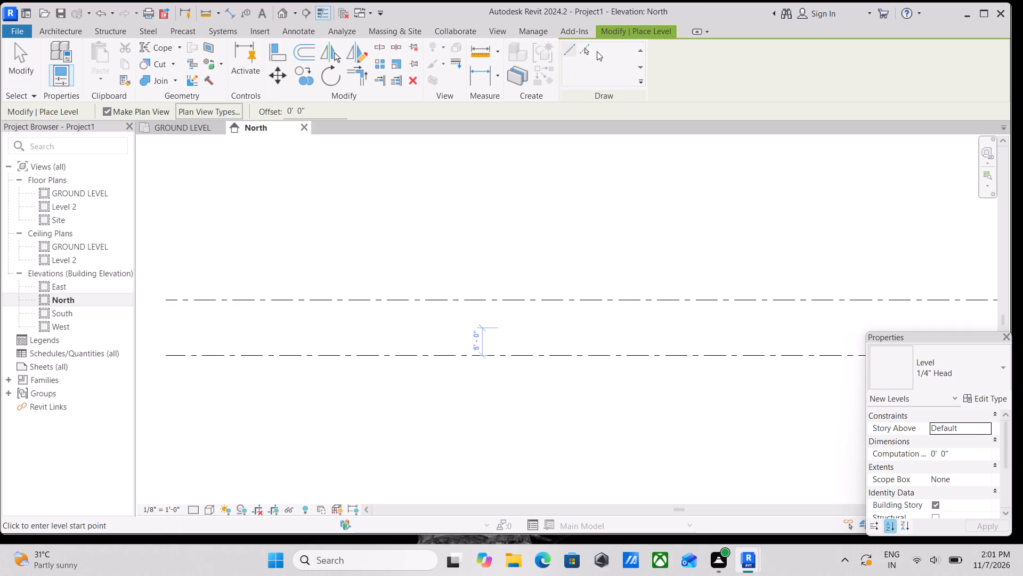
pyautogui.click(592, 51)
pyautogui.click(589, 51)
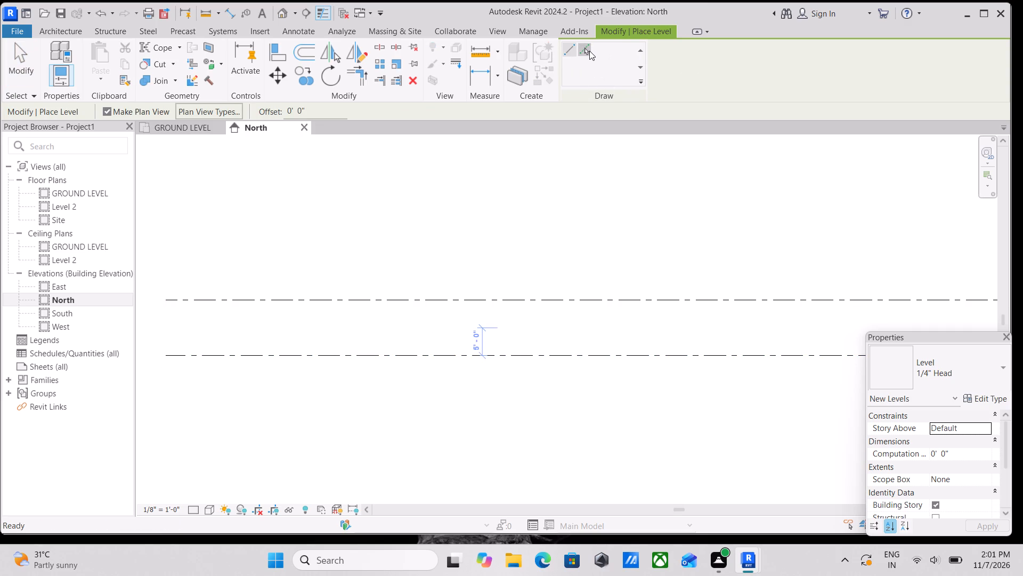
pyautogui.moveTo(326, 110); pyautogui.dragTo(251, 128)
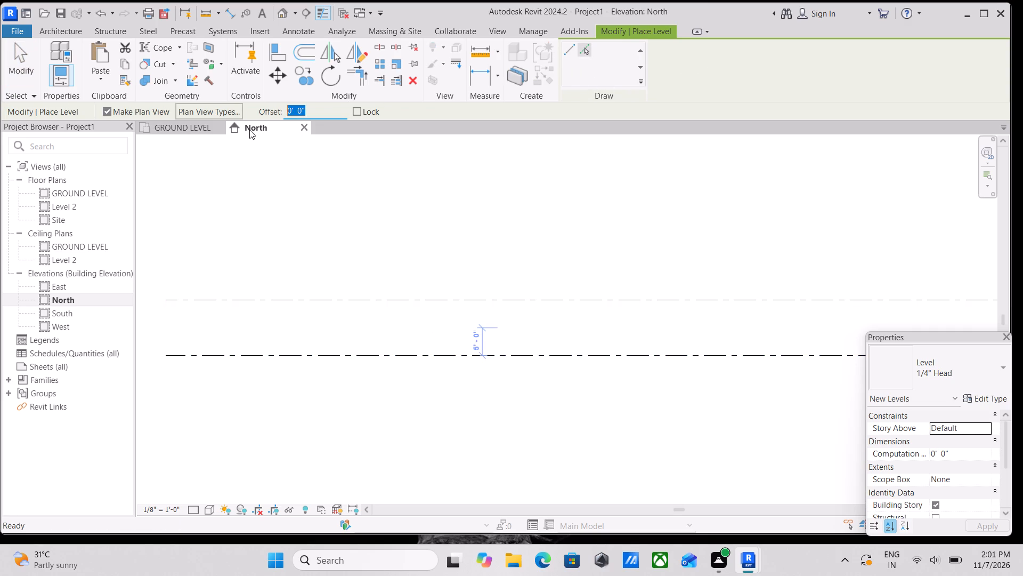
pyautogui.write('1\\')
pyautogui.moveTo(307, 111); pyautogui.dragTo(256, 119)
pyautogui.press('1')
pyautogui.press("'")
pyautogui.press('Return')
pyautogui.moveTo(502, 187); pyautogui.dragTo(452, 133, button='middle')
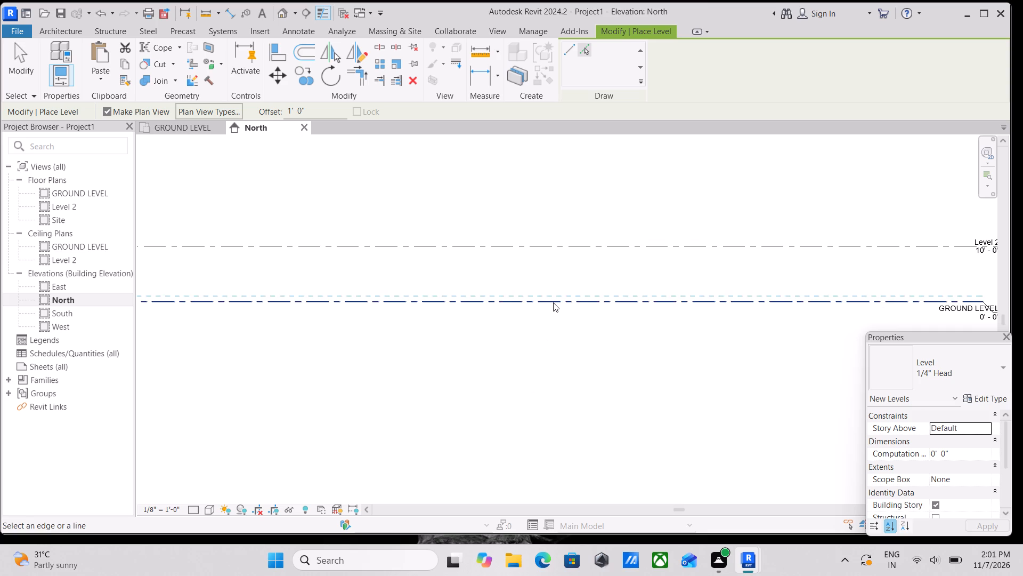
pyautogui.scroll(6, 553, 303)
pyautogui.moveTo(559, 280); pyautogui.dragTo(322, 230, button='middle')
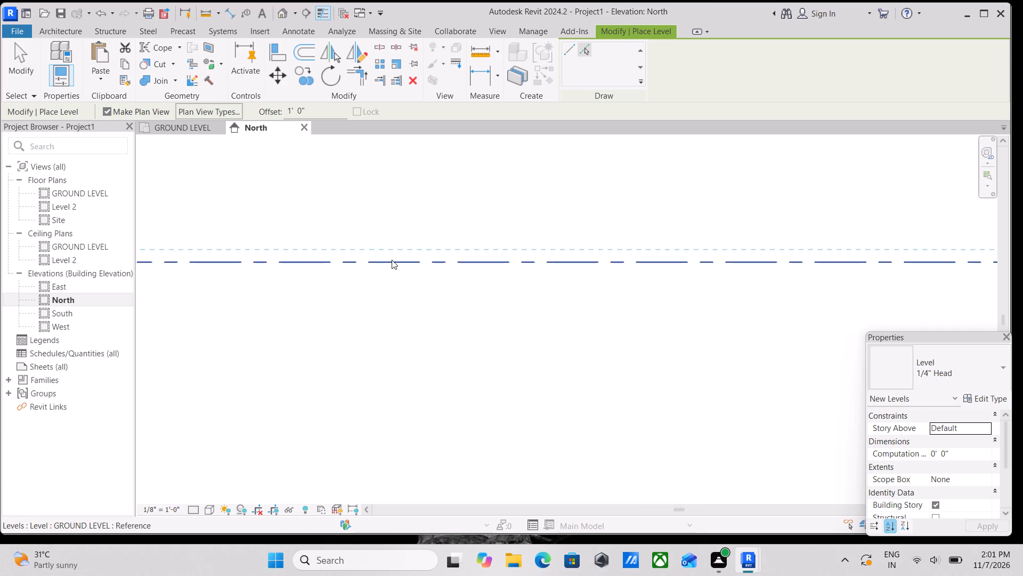
pyautogui.click(392, 260)
pyautogui.scroll(-1, 480, 216)
pyautogui.moveTo(459, 220); pyautogui.dragTo(42, 239, button='middle')
pyautogui.scroll(-2, 435, 261)
pyautogui.moveTo(437, 261); pyautogui.dragTo(381, 260, button='middle')
pyautogui.scroll(2, 527, 267)
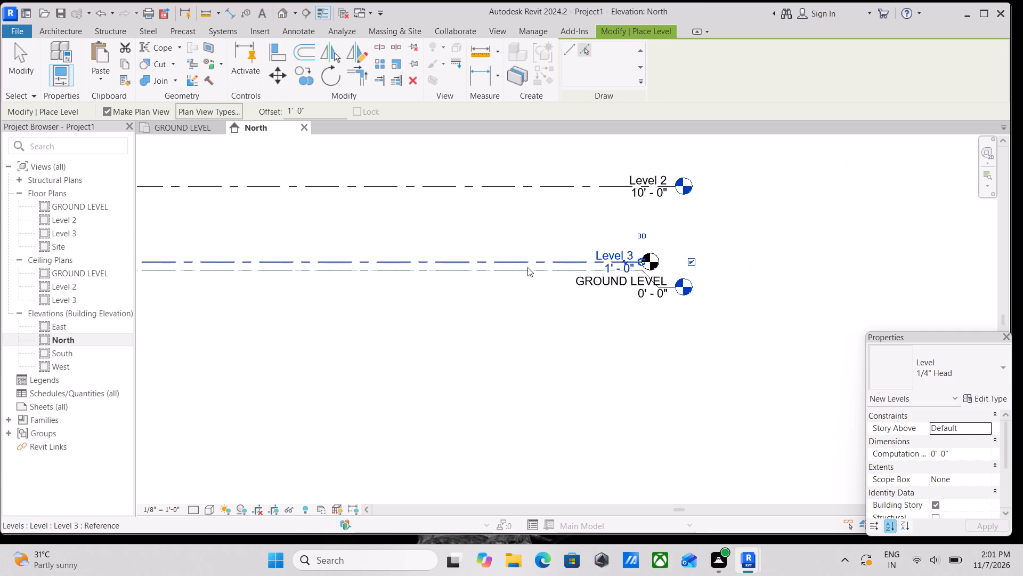
pyautogui.press('Escape')
pyautogui.scroll(2, 527, 267)
pyautogui.press('Escape')
pyautogui.scroll(3, 656, 248)
pyautogui.press('Escape')
pyautogui.press('Escape')
pyautogui.scroll(2, 703, 246)
pyautogui.press('Escape')
pyautogui.scroll(-3, 749, 251)
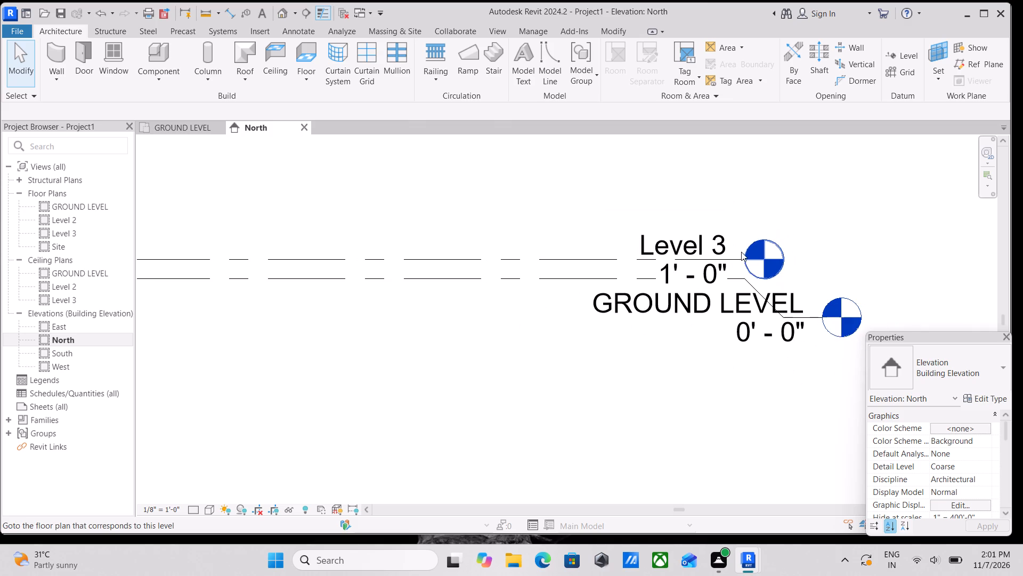
pyautogui.press('Escape')
# Stretch the head end of the new 1' 0" level line well beyond the heads of the other levels.
pyautogui.scroll(-2, 607, 265)
pyautogui.click(604, 261)
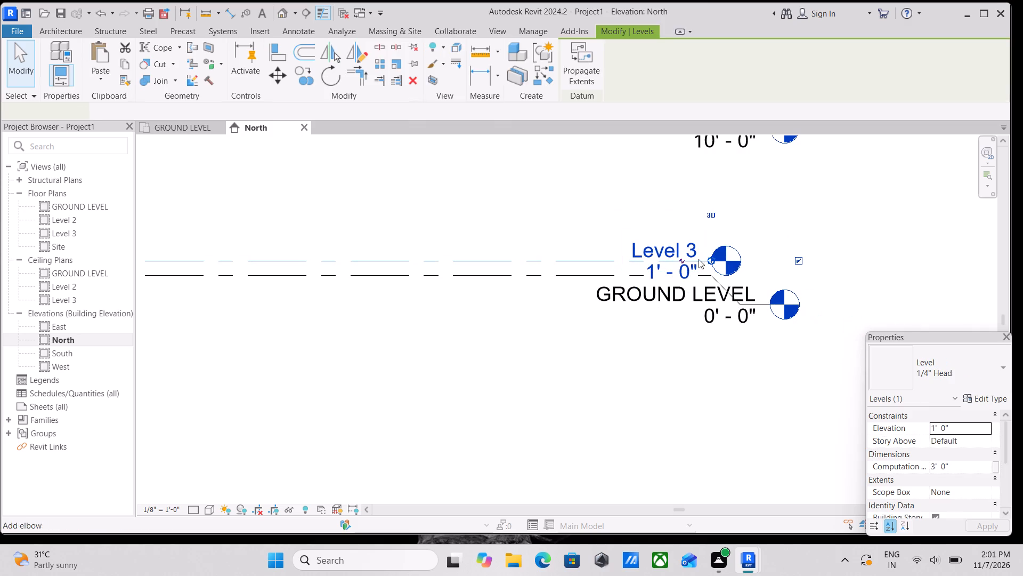
pyautogui.moveTo(708, 259); pyautogui.dragTo(888, 262)
pyautogui.moveTo(887, 262); pyautogui.dragTo(630, 265, button='middle')
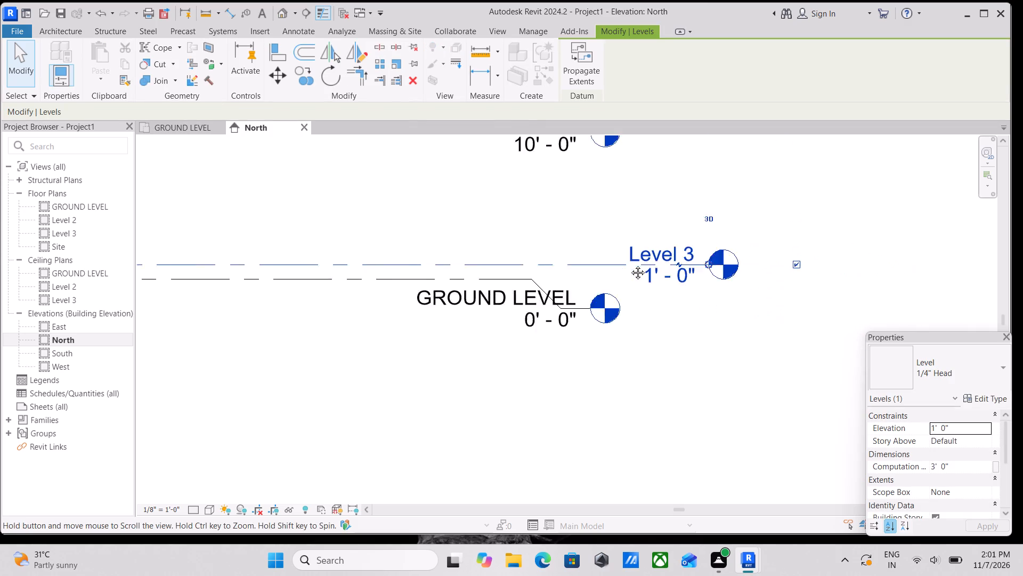
pyautogui.moveTo(630, 265); pyautogui.dragTo(627, 263, button='middle')
pyautogui.moveTo(629, 261); pyautogui.dragTo(858, 266)
pyautogui.press('Escape')
# Rename Level 3, the level 1' 0" above GROUND LEVEL, as GROUND FLR, including its corresponding plan views.
pyautogui.scroll(1, 782, 255)
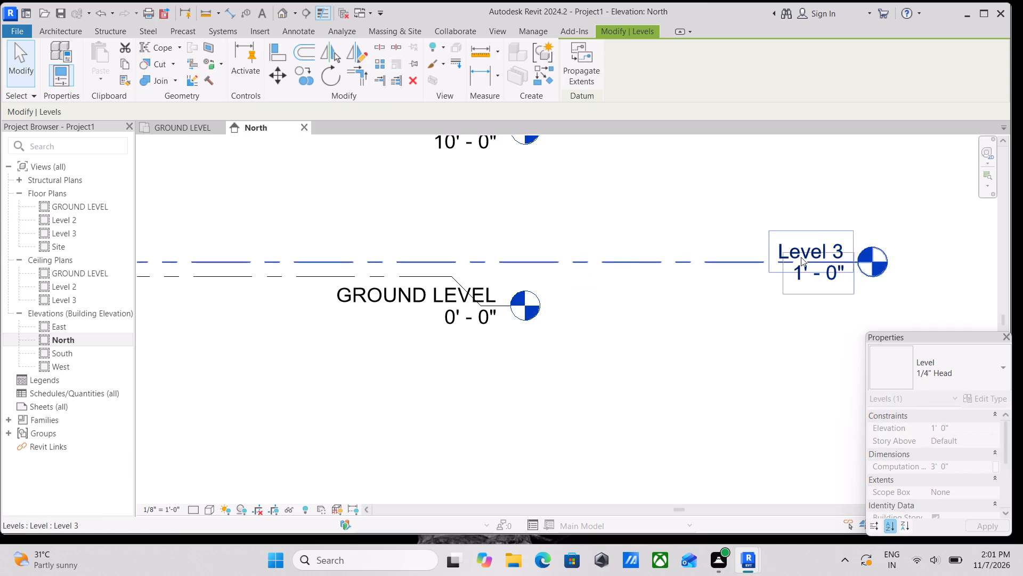
pyautogui.scroll(4, 801, 257)
pyautogui.scroll(-2, 810, 244)
pyautogui.click(830, 243)
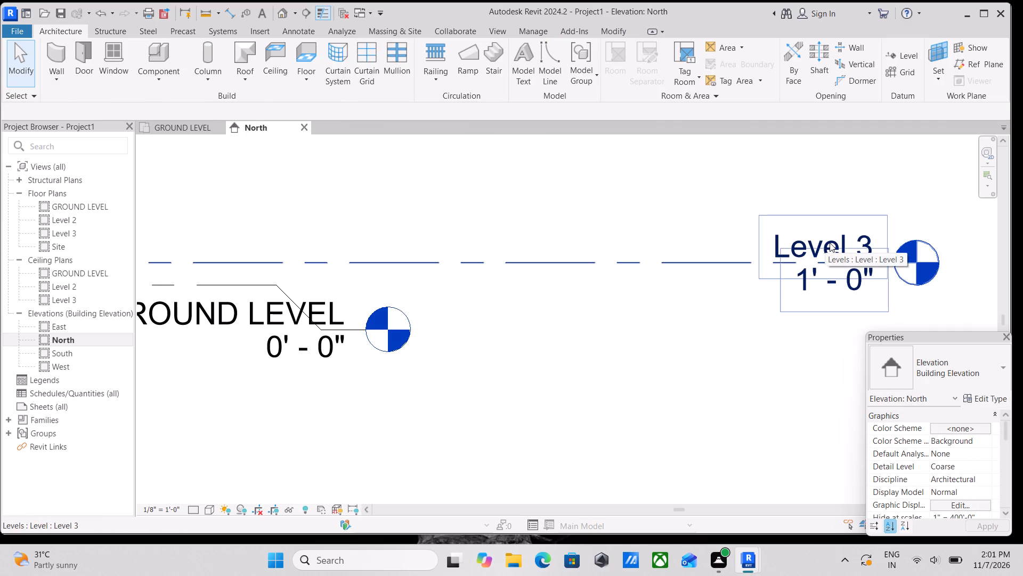
pyautogui.click(830, 243)
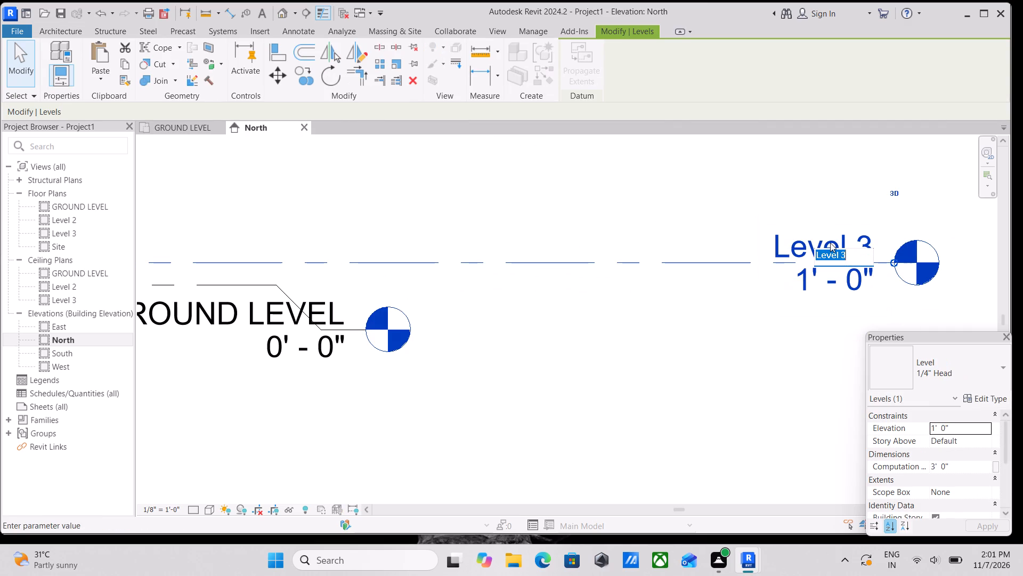
pyautogui.write('GROUB')
pyautogui.press('BackSpace')
pyautogui.press('n')
pyautogui.press('d')
pyautogui.press('space')
pyautogui.write('FLOO')
pyautogui.press('BackSpace')
pyautogui.press('BackSpace')
pyautogui.press('r')
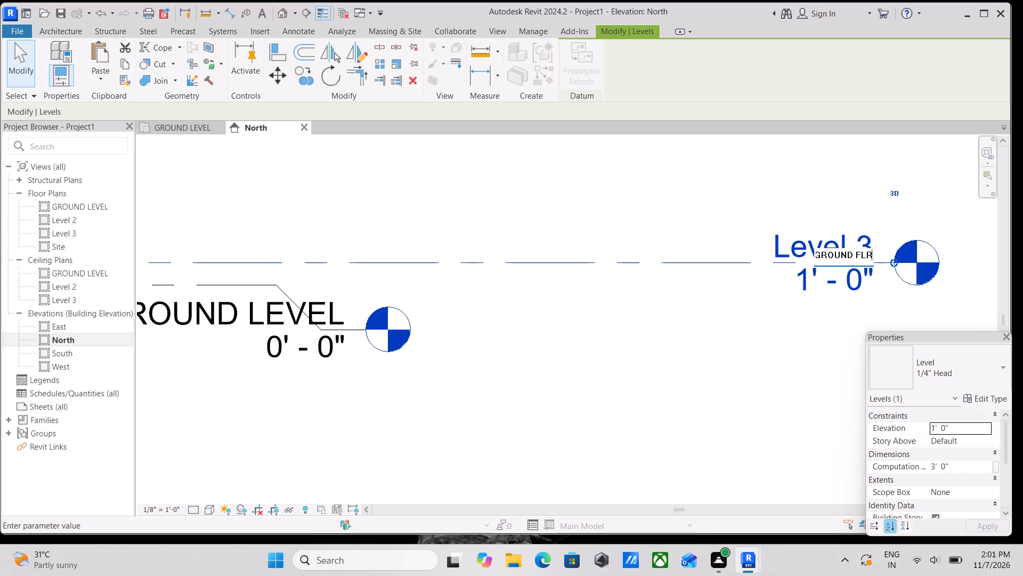
pyautogui.press('Return')
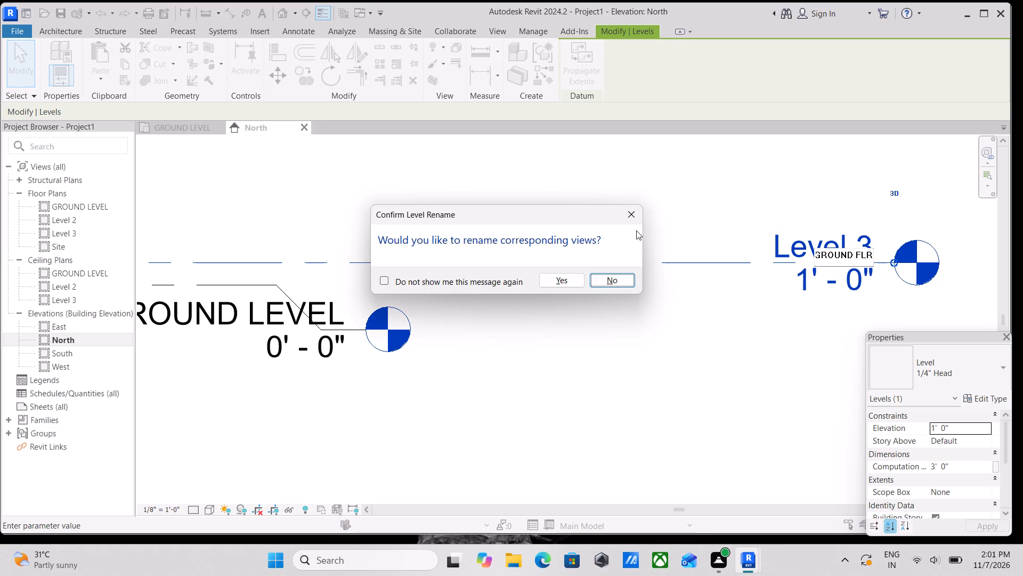
pyautogui.click(556, 279)
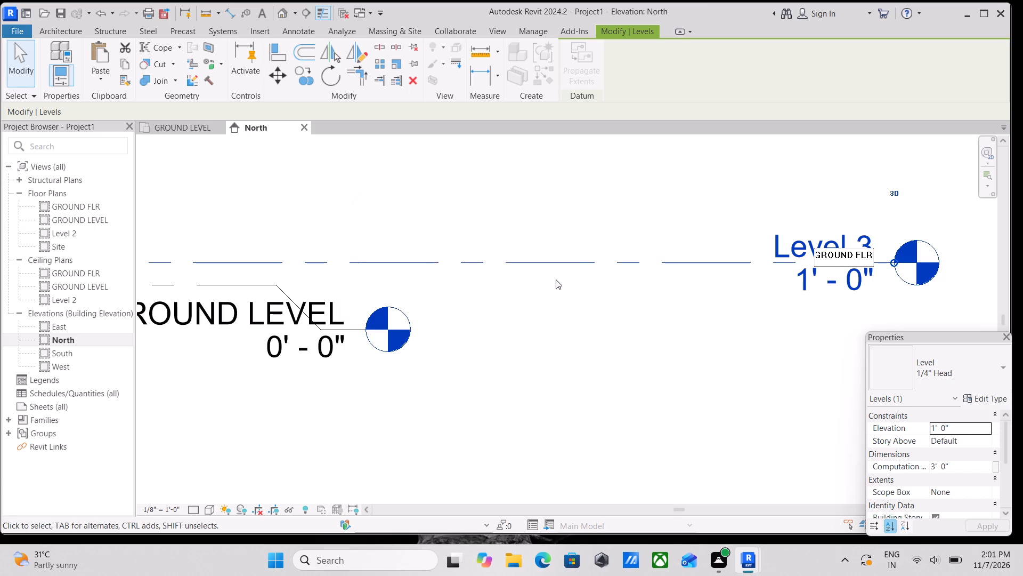
# Place an aligned dimension between the Level 2 line and the GROUND FLR line.
pyautogui.scroll(-10, 556, 279)
pyautogui.moveTo(629, 303); pyautogui.dragTo(772, 321, button='middle')
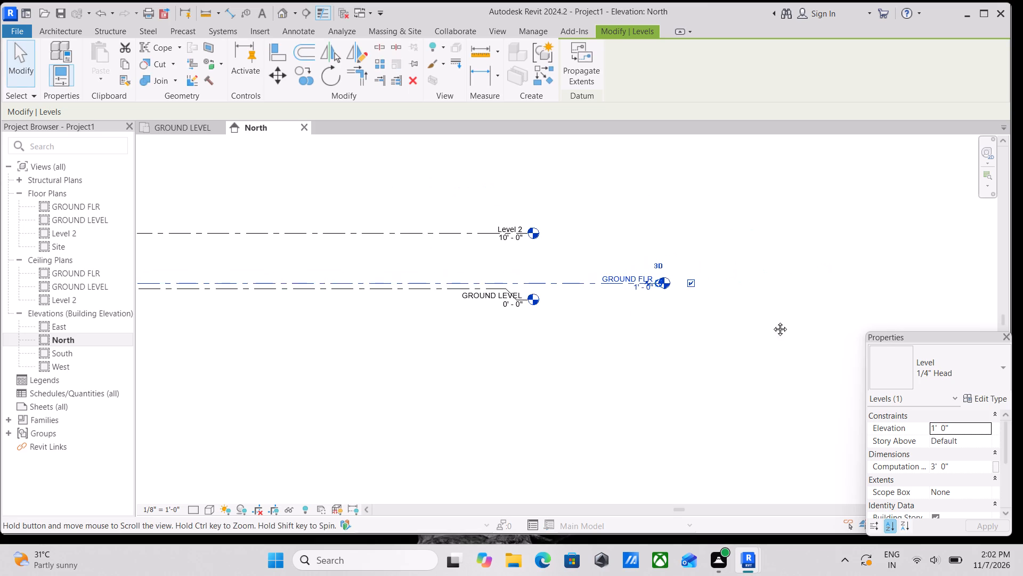
pyautogui.moveTo(772, 321); pyautogui.dragTo(879, 345, button='middle')
pyautogui.scroll(4, 708, 319)
pyautogui.moveTo(523, 287); pyautogui.dragTo(704, 310, button='middle')
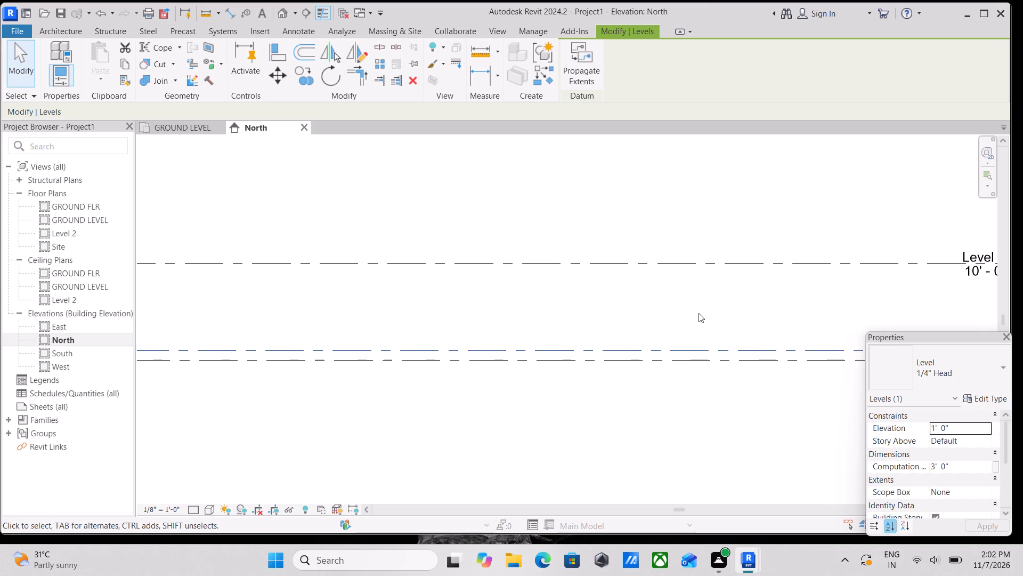
pyautogui.press('Escape')
pyautogui.press('d')
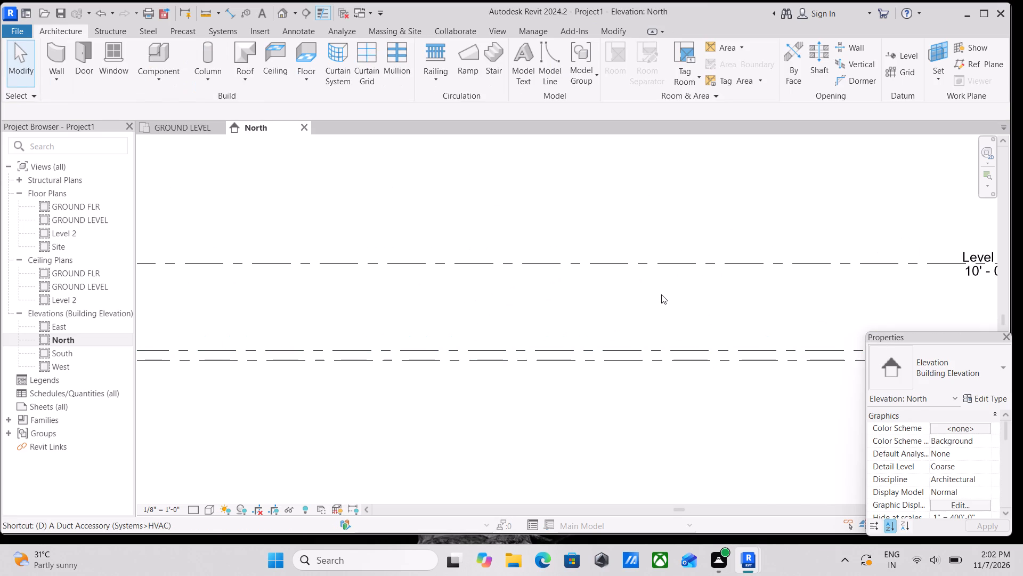
pyautogui.press('i')
pyautogui.click(639, 261)
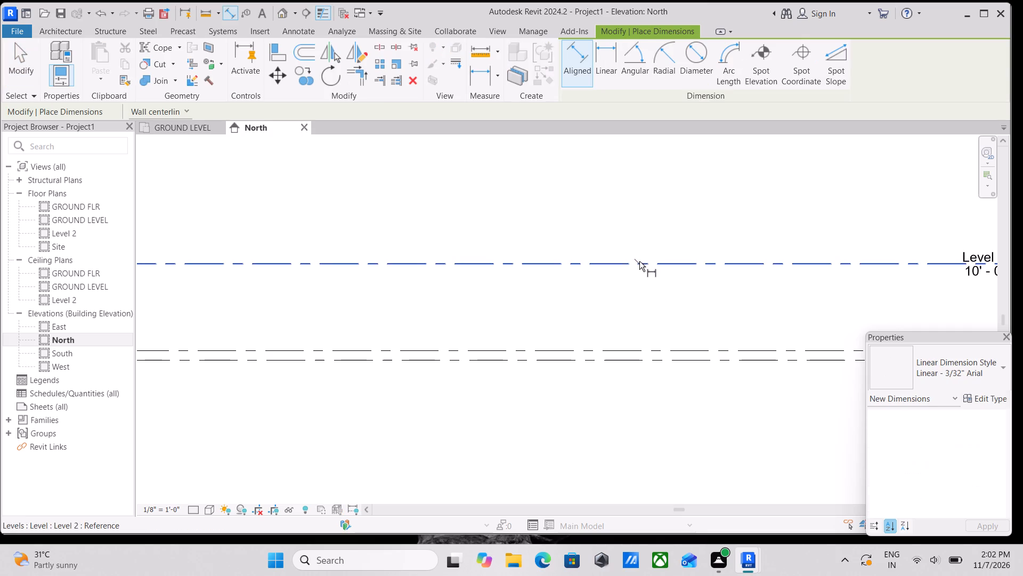
pyautogui.click(629, 348)
pyautogui.click(604, 305)
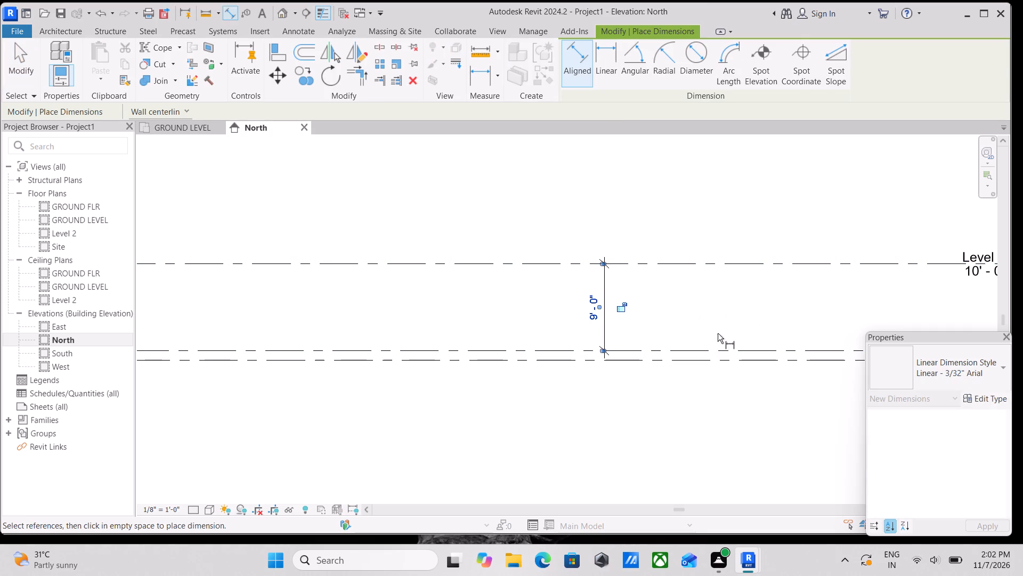
pyautogui.scroll(3, 601, 287)
pyautogui.press('Escape')
pyautogui.press('Escape')
# Move Level 2 by setting its dimension above GROUND FLR to 10' 0".
pyautogui.click(530, 255)
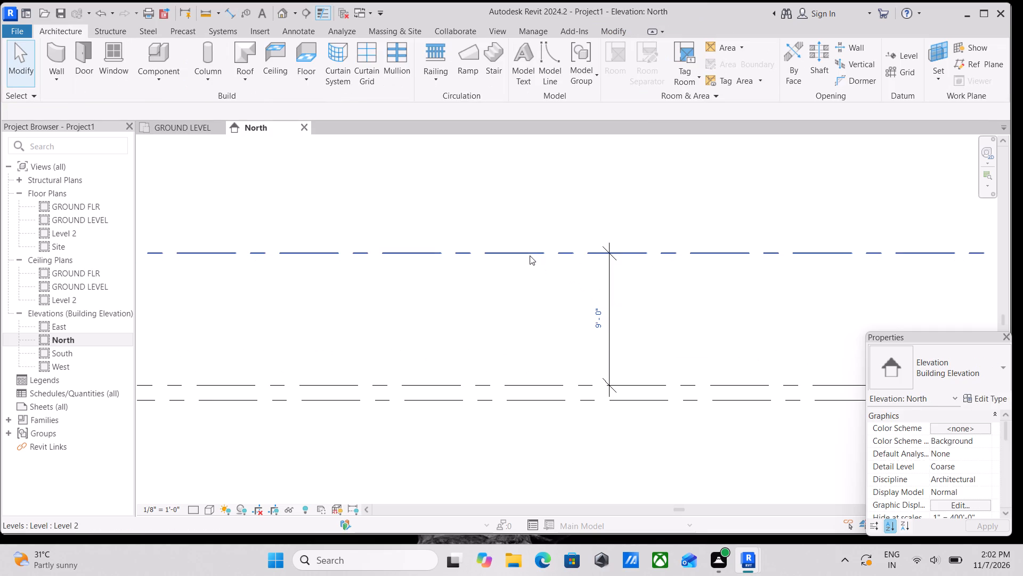
pyautogui.click(604, 322)
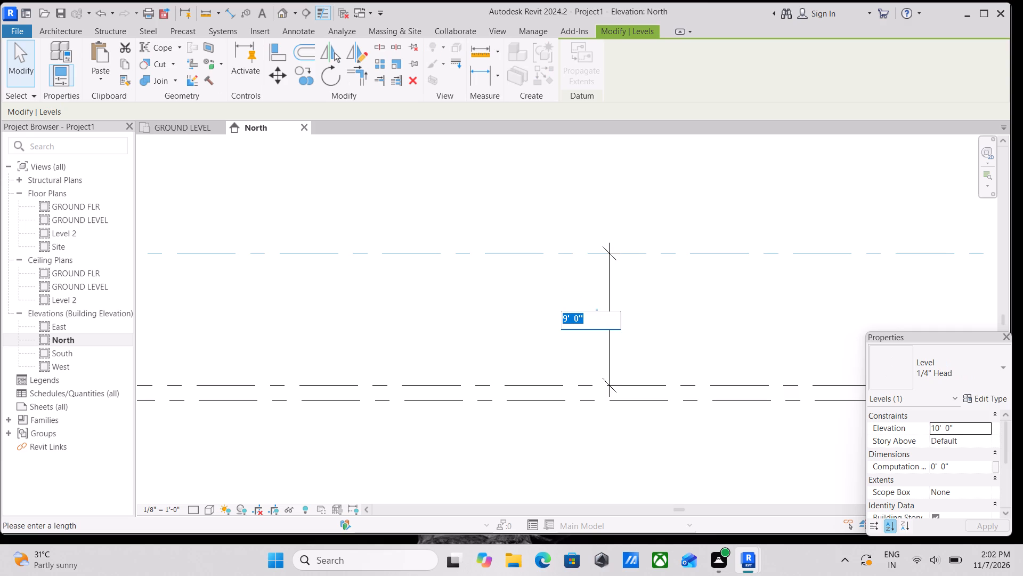
pyautogui.press('1')
pyautogui.press('0')
pyautogui.press("'")
pyautogui.press('Return')
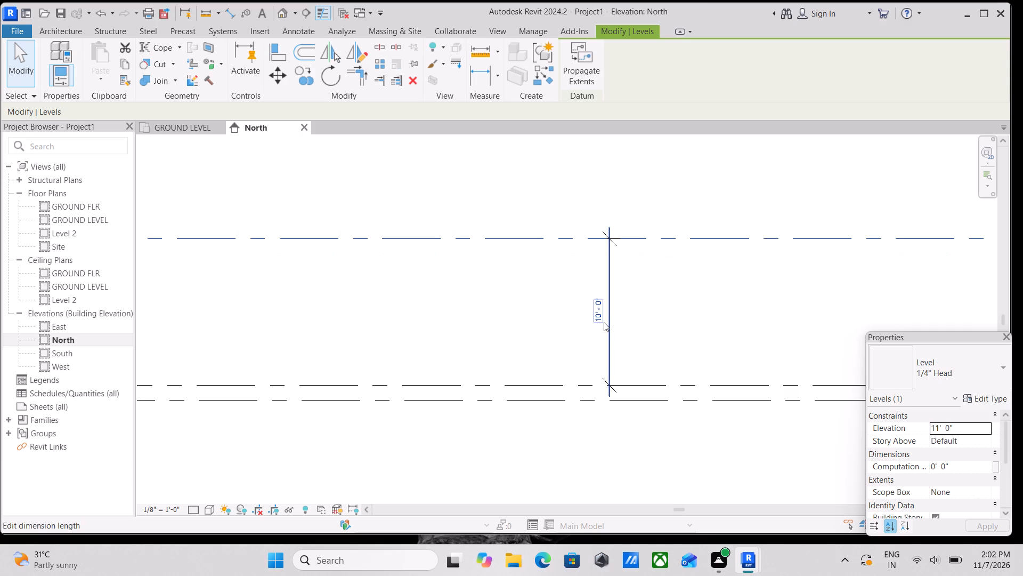
pyautogui.scroll(-4, 604, 322)
pyautogui.press('Escape')
# Rename Level 2 as FIRST FLR, including its corresponding plan views.
pyautogui.scroll(-3, 643, 308)
pyautogui.moveTo(654, 308); pyautogui.dragTo(552, 356, button='middle')
pyautogui.scroll(14, 743, 311)
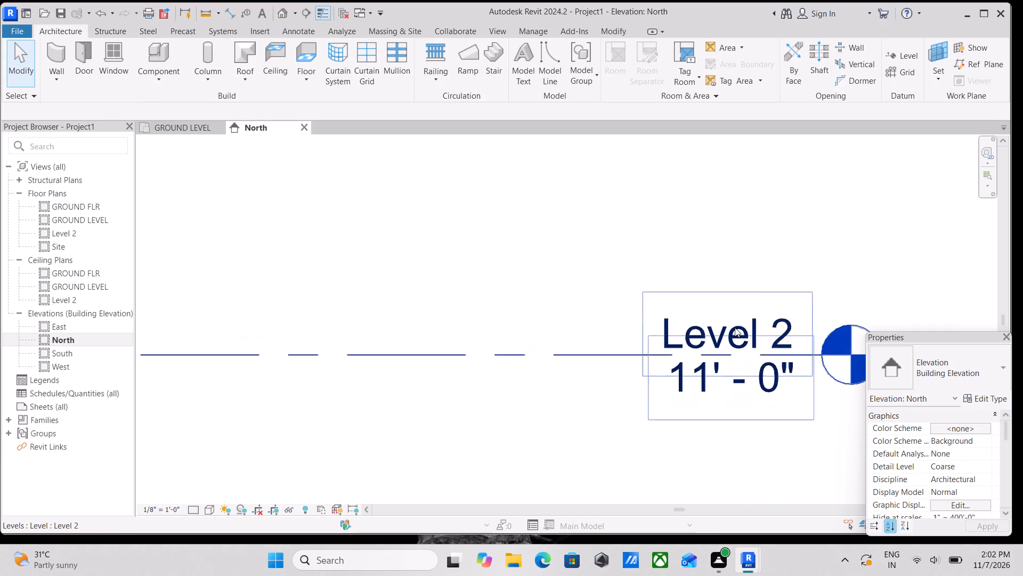
pyautogui.scroll(-8, 743, 341)
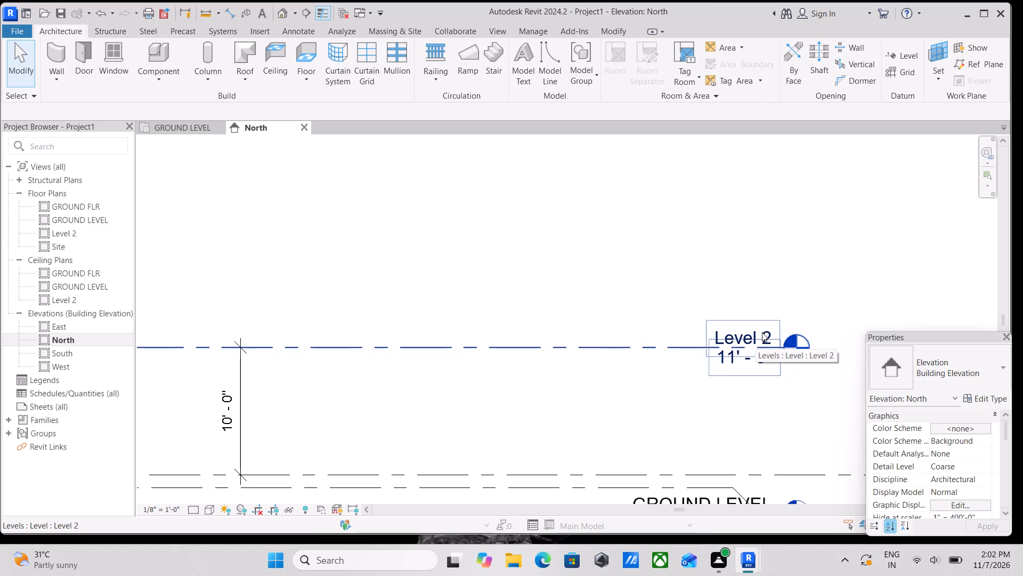
pyautogui.doubleClick(762, 333)
pyautogui.scroll(-4, 762, 333)
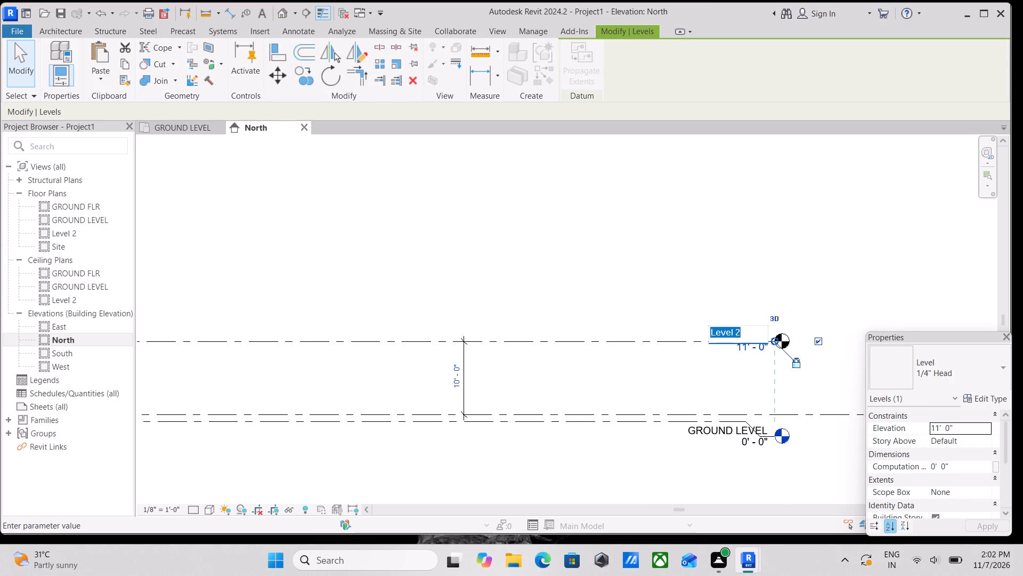
pyautogui.scroll(3, 762, 333)
pyautogui.scroll(-3, 762, 333)
pyautogui.moveTo(762, 333); pyautogui.dragTo(616, 298, button='middle')
pyautogui.moveTo(649, 277); pyautogui.dragTo(490, 263, button='middle')
pyautogui.scroll(2, 499, 265)
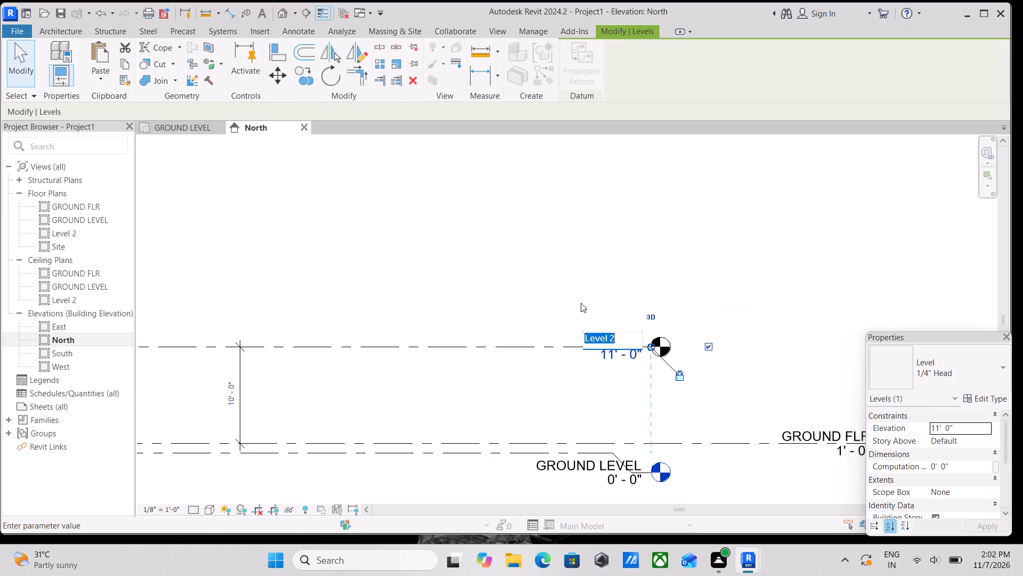
pyautogui.scroll(2, 582, 303)
pyautogui.moveTo(605, 324); pyautogui.dragTo(554, 292, button='middle')
pyautogui.scroll(3, 556, 299)
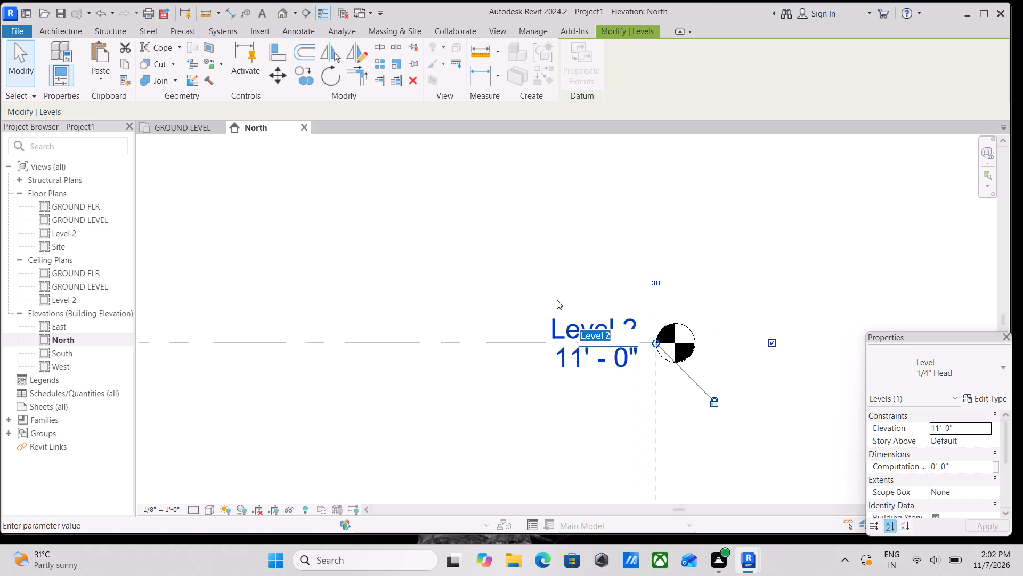
pyautogui.press('f')
pyautogui.write('IR')
pyautogui.press('s')
pyautogui.write('T')
pyautogui.press('space')
pyautogui.write('FL')
pyautogui.press('r')
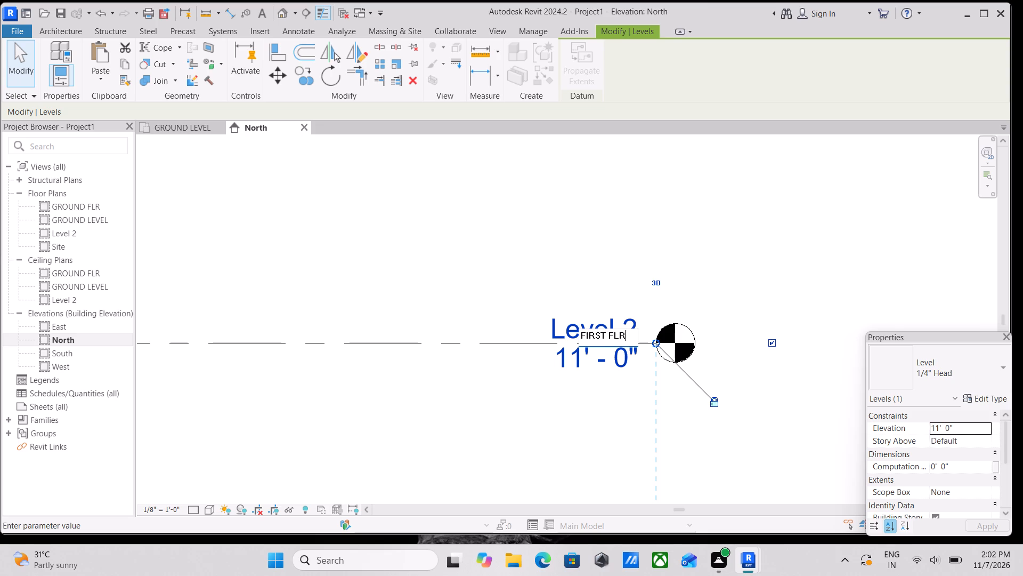
pyautogui.press('Return')
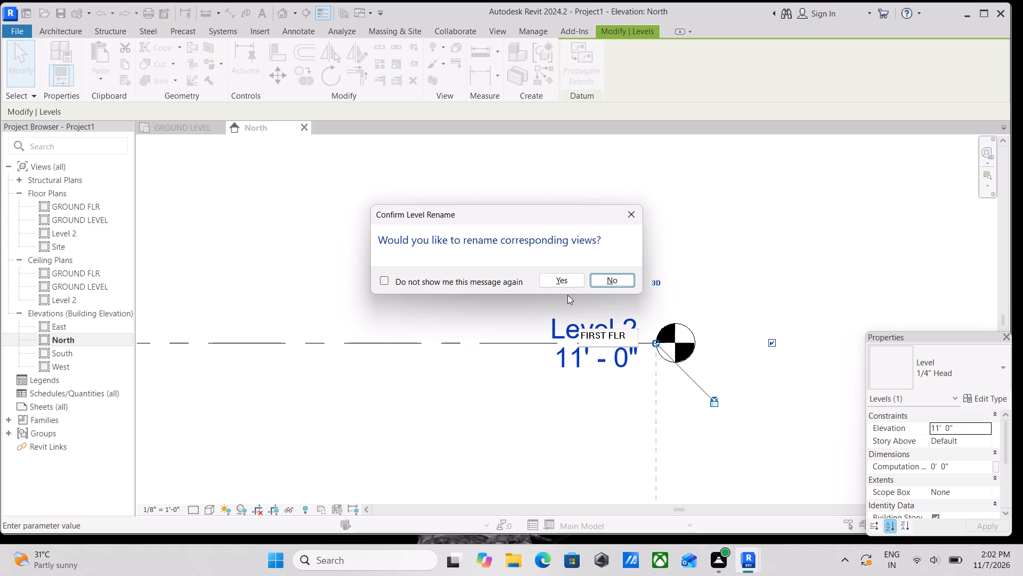
pyautogui.click(565, 274)
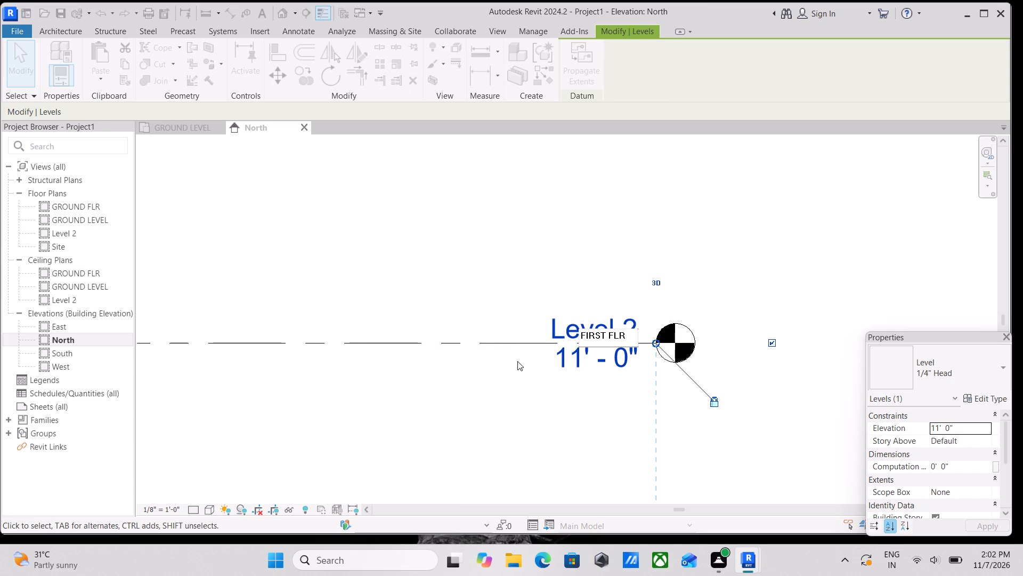
# Add a level 10' 0" above FIRST FLR by picking the FIRST FLR line with an offset, creating its plan views too.
pyautogui.scroll(-2, 517, 361)
pyautogui.scroll(-3, 424, 354)
pyautogui.moveTo(398, 356); pyautogui.dragTo(688, 377, button='middle')
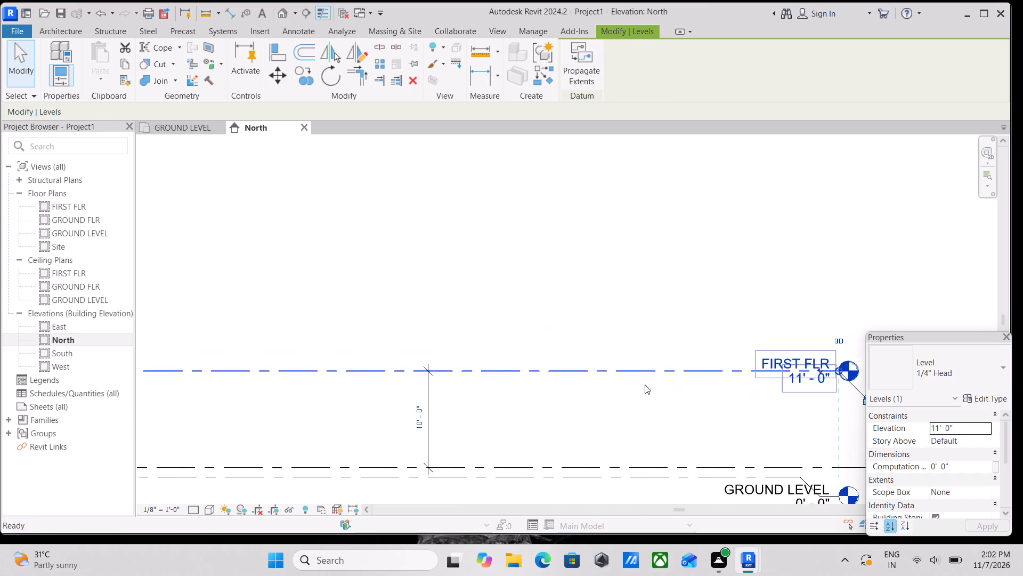
pyautogui.moveTo(485, 377); pyautogui.dragTo(525, 384, button='middle')
pyautogui.write('LL')
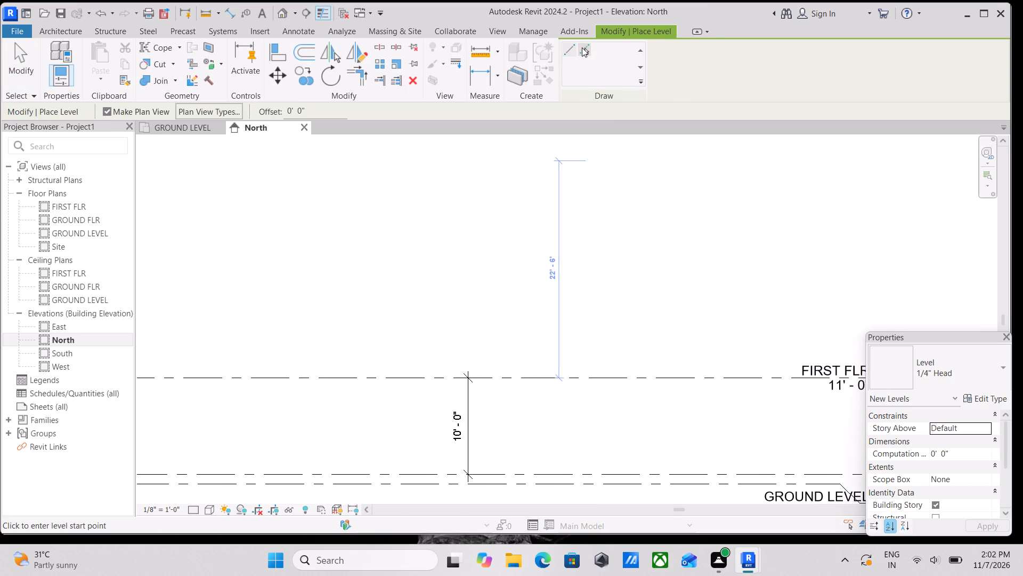
pyautogui.click(582, 47)
pyautogui.moveTo(316, 113); pyautogui.dragTo(243, 123)
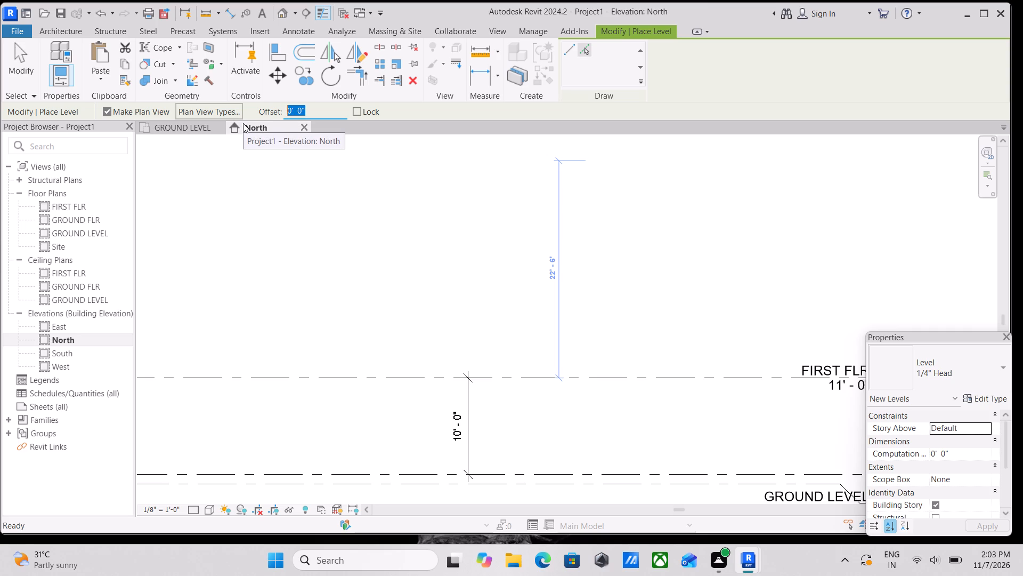
pyautogui.press('1')
pyautogui.press('0')
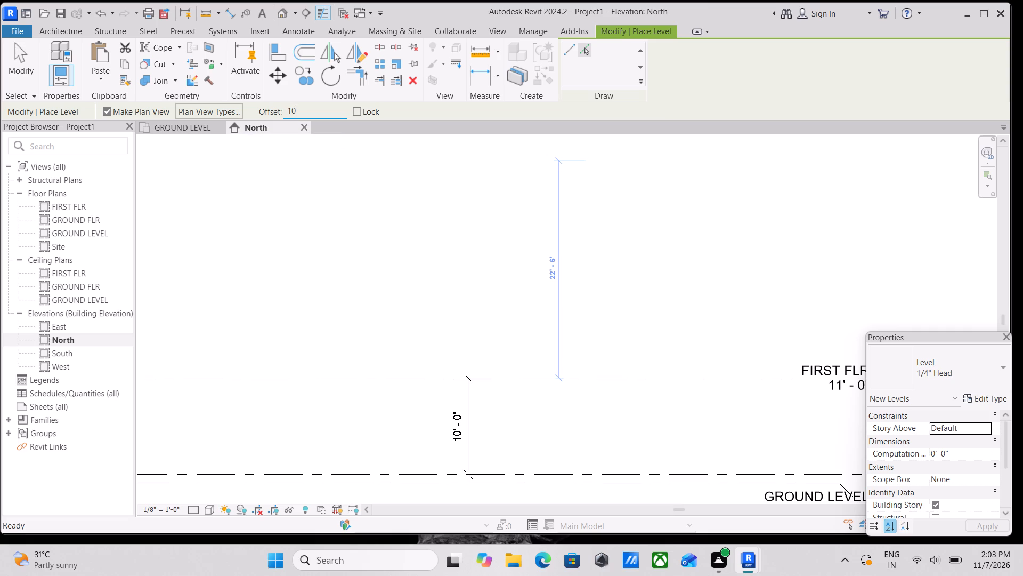
pyautogui.press("'")
pyautogui.press('Return')
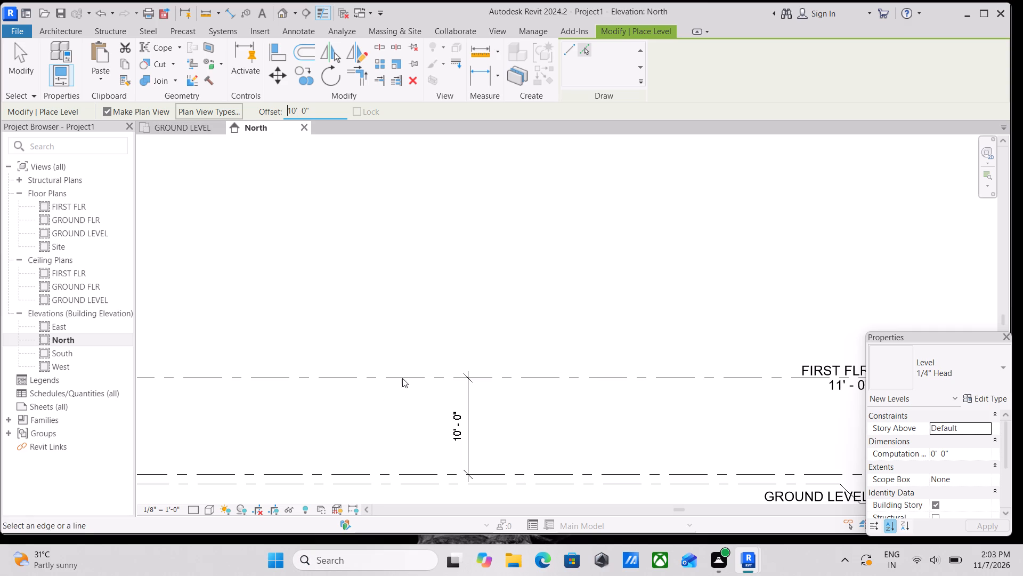
pyautogui.scroll(-1, 414, 377)
pyautogui.moveTo(414, 377); pyautogui.dragTo(643, 344, button='middle')
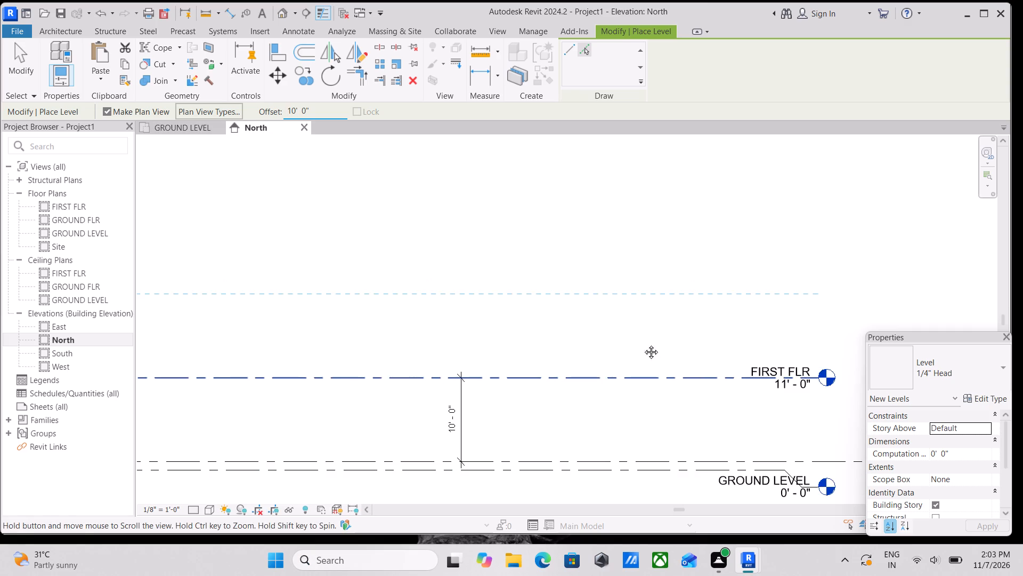
pyautogui.moveTo(643, 344); pyautogui.dragTo(686, 344, button='middle')
pyautogui.scroll(-3, 612, 318)
pyautogui.moveTo(605, 326); pyautogui.dragTo(547, 343, button='middle')
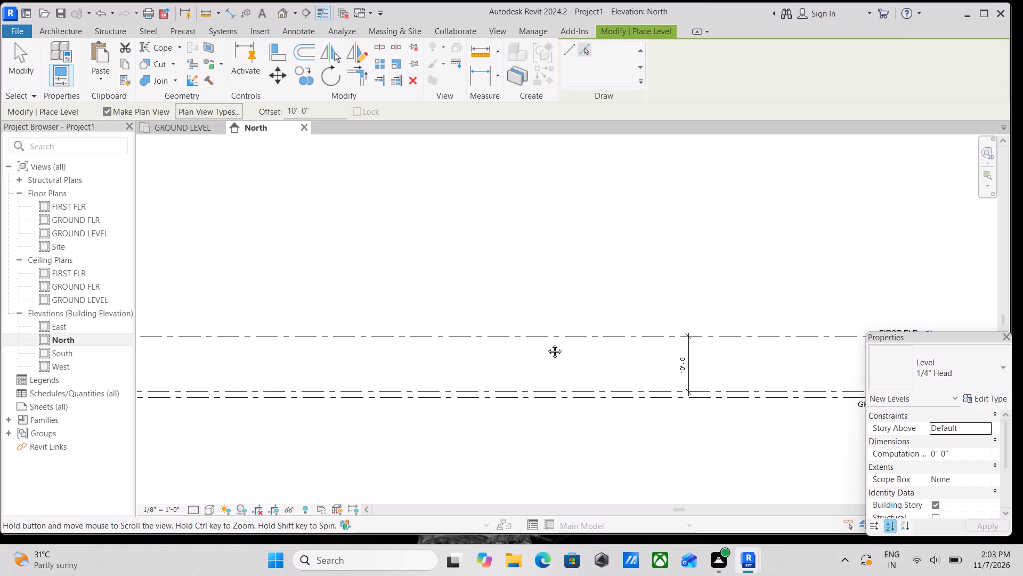
pyautogui.moveTo(547, 343); pyautogui.dragTo(529, 349, button='middle')
pyautogui.click(529, 355)
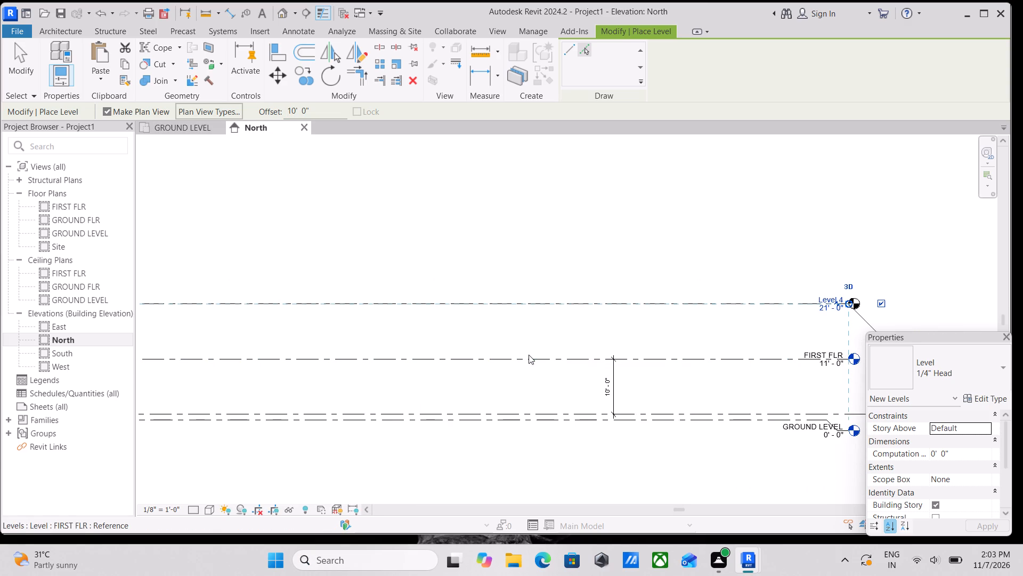
pyautogui.moveTo(807, 358); pyautogui.dragTo(664, 391, button='middle')
pyautogui.press('Escape')
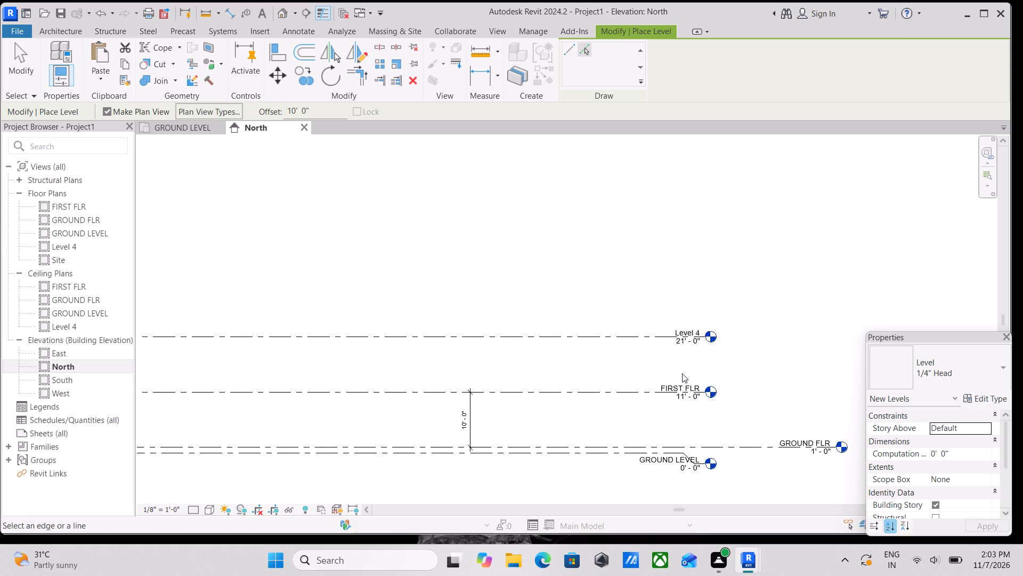
pyautogui.scroll(2, 649, 364)
pyautogui.scroll(3, 705, 374)
pyautogui.scroll(-4, 710, 348)
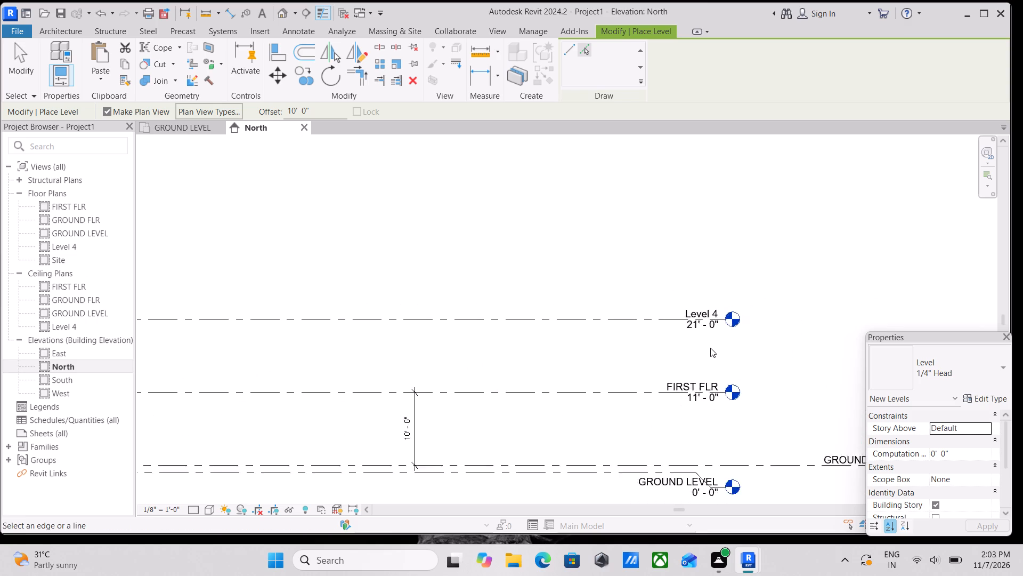
pyautogui.moveTo(670, 333); pyautogui.dragTo(745, 308, button='middle')
pyautogui.press('Escape')
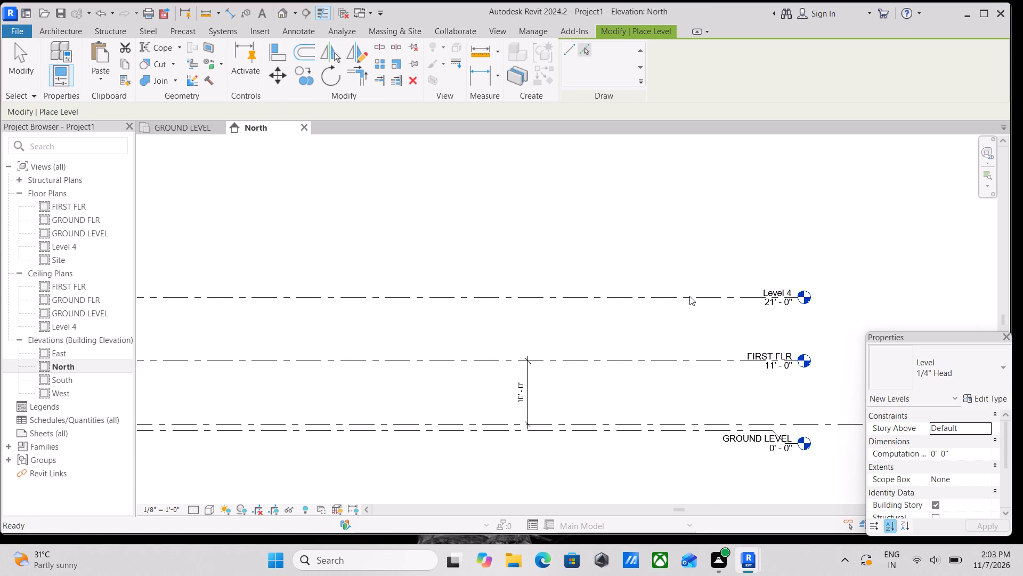
pyautogui.press('Escape')
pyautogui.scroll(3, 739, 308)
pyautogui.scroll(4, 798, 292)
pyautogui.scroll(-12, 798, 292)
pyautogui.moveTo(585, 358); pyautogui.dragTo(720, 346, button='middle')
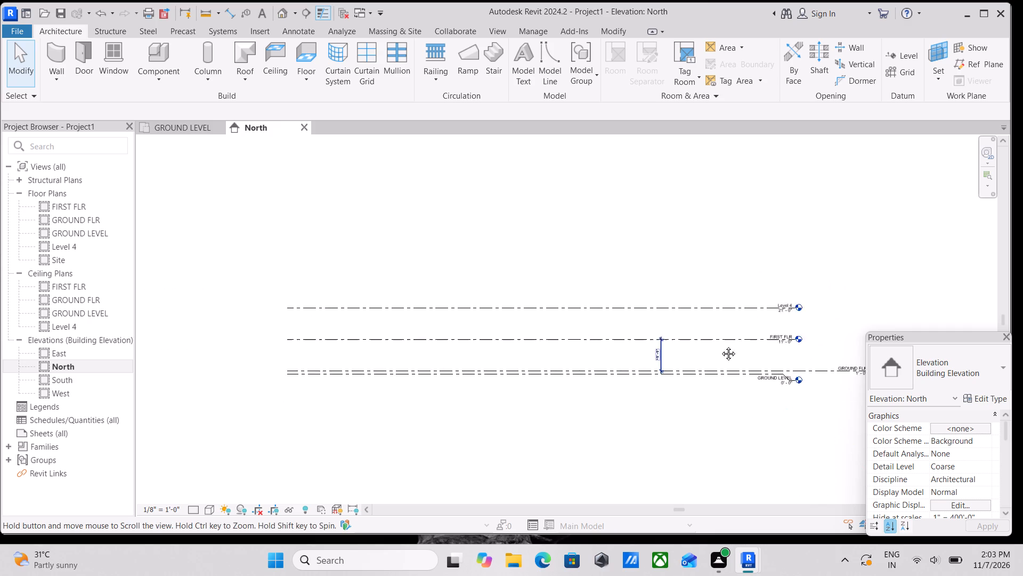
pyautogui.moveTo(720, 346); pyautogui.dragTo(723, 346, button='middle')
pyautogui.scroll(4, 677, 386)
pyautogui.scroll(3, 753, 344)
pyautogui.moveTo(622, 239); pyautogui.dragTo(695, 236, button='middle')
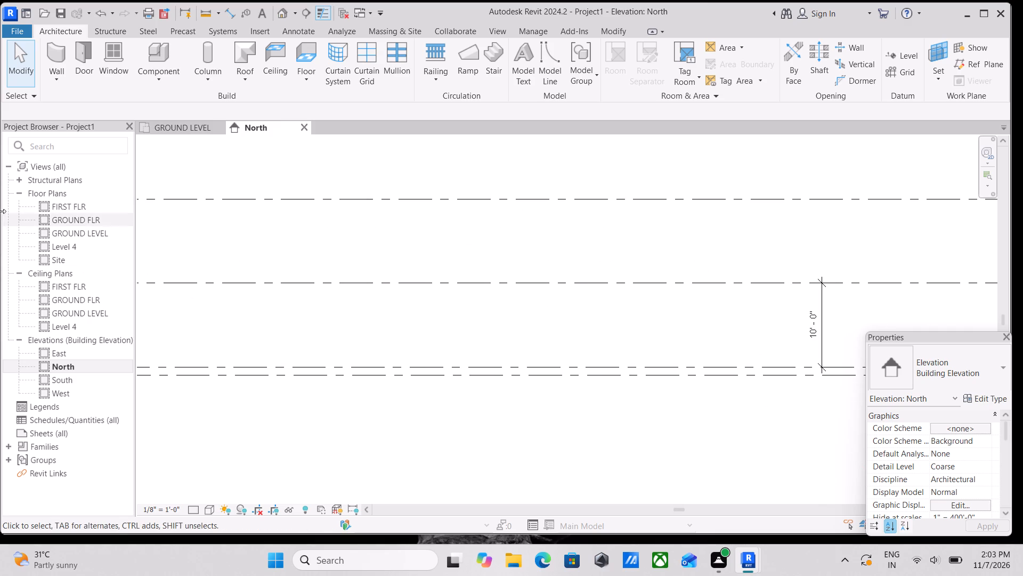
# Open the GROUND FLR floor plan view.
pyautogui.doubleClick(60, 220)
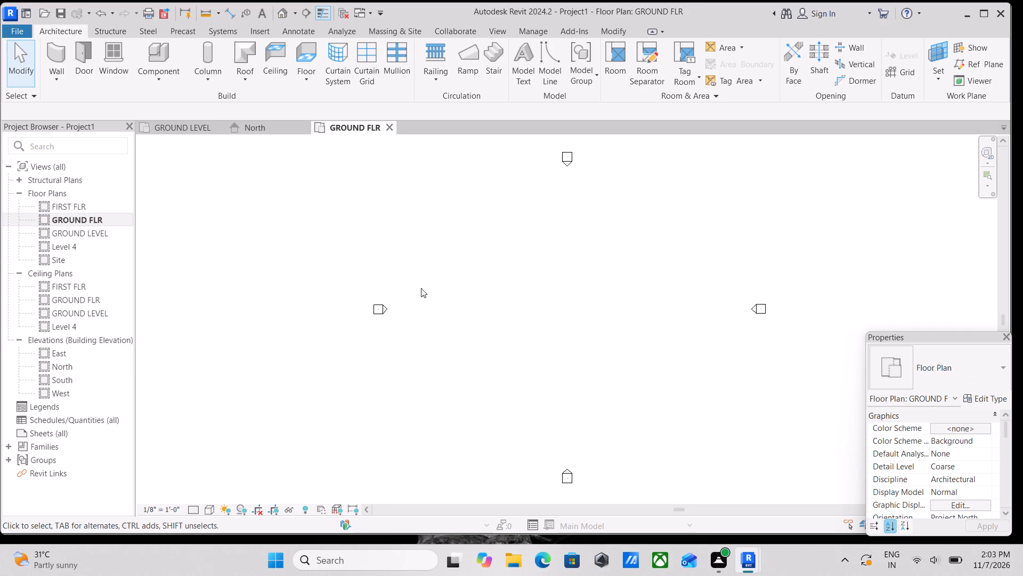
pyautogui.scroll(2, 512, 303)
pyautogui.moveTo(512, 303); pyautogui.dragTo(376, 401, button='middle')
pyautogui.scroll(3, 431, 500)
pyautogui.scroll(-4, 424, 436)
pyautogui.moveTo(425, 417); pyautogui.dragTo(454, 396, button='middle')
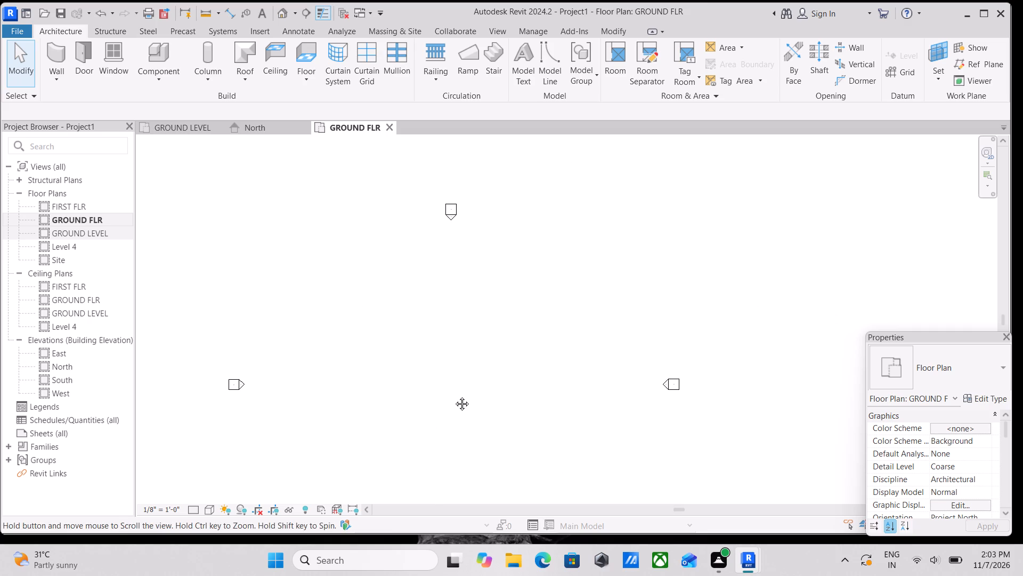
pyautogui.moveTo(454, 396); pyautogui.dragTo(455, 395, button='middle')
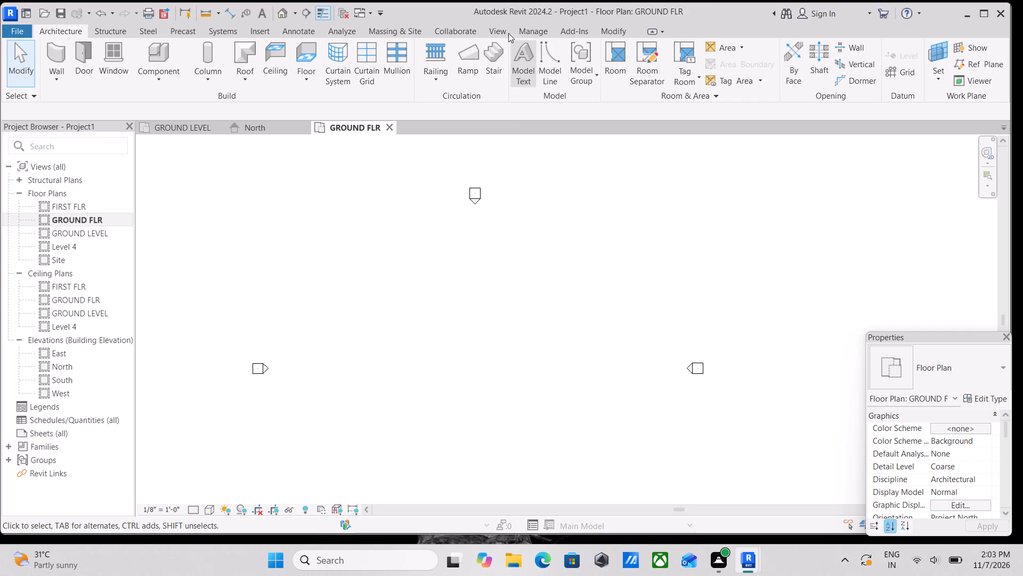
# Import the image file G+1 BUILDING IMAGE.jpg from the Downloads folder.
pyautogui.click(267, 31)
pyautogui.click(259, 31)
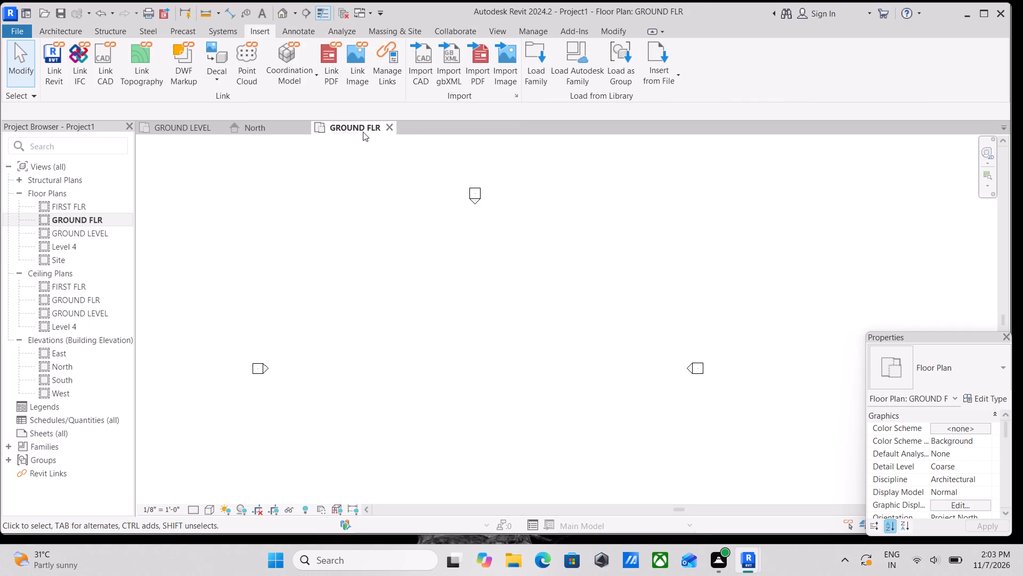
pyautogui.click(503, 75)
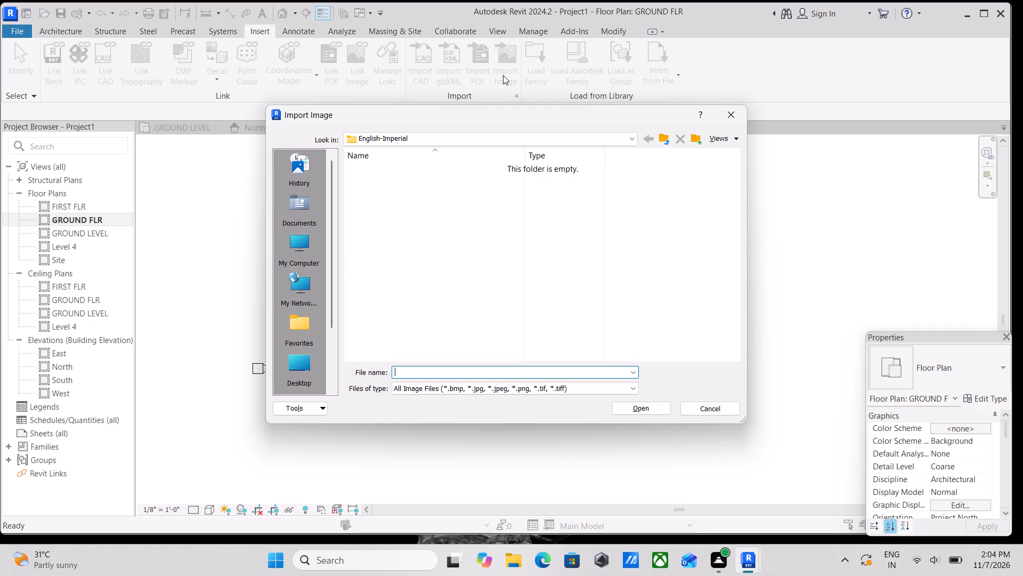
pyautogui.scroll(1, 318, 206)
pyautogui.click(299, 213)
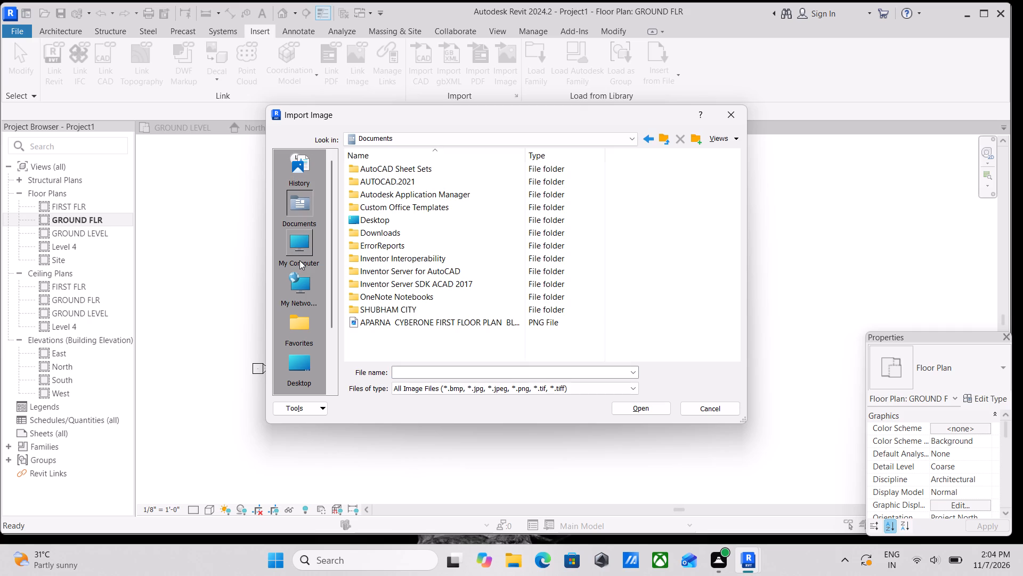
pyautogui.scroll(-4, 299, 260)
pyautogui.scroll(3, 299, 260)
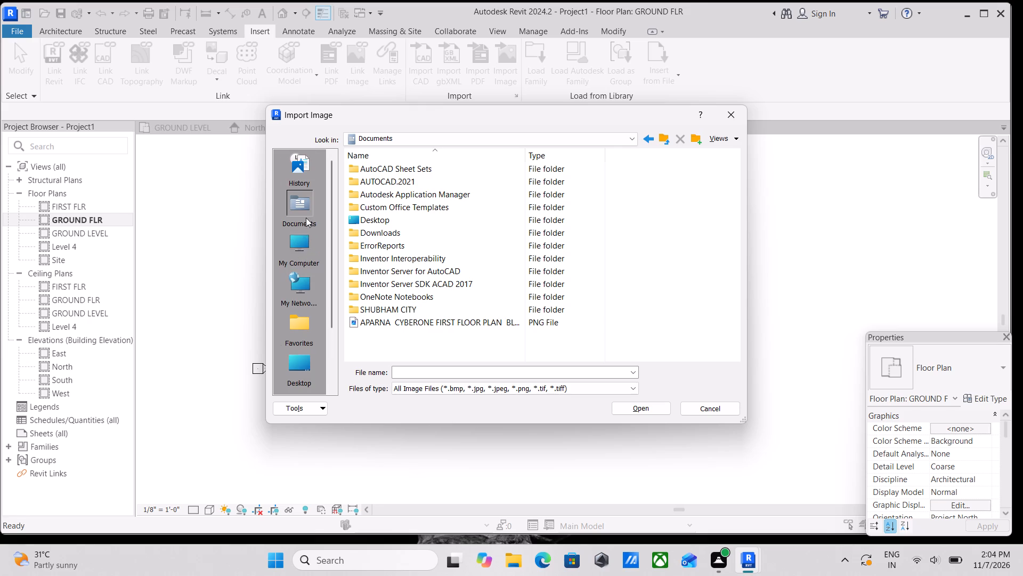
pyautogui.click(305, 210)
pyautogui.click(301, 243)
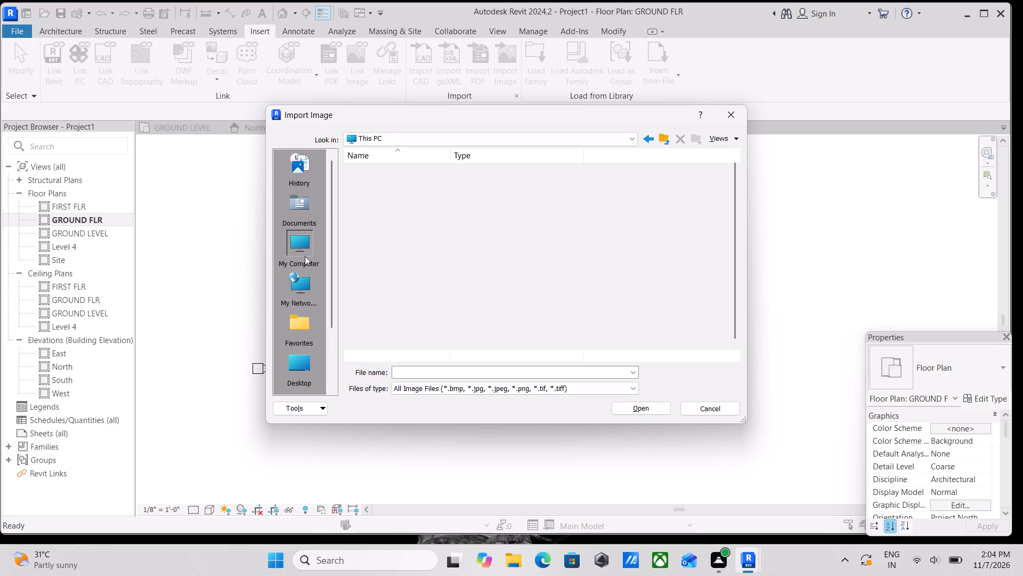
pyautogui.scroll(-4, 308, 278)
pyautogui.doubleClick(304, 279)
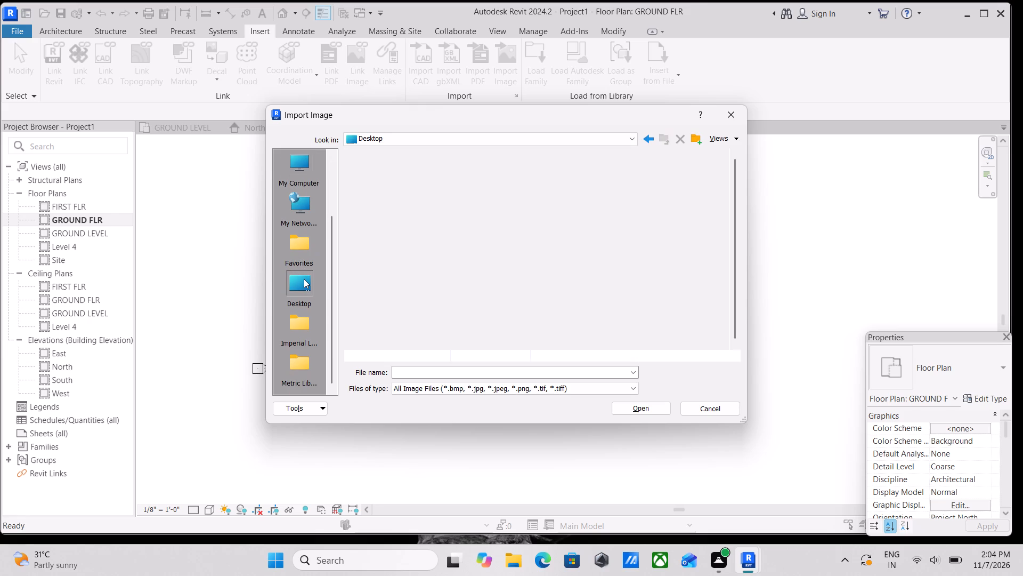
pyautogui.click(298, 248)
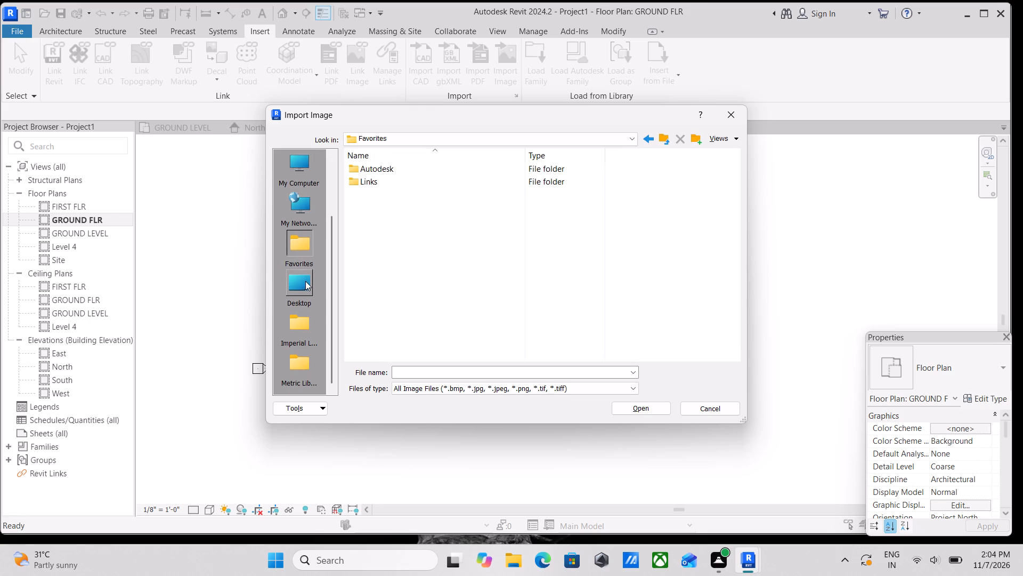
pyautogui.doubleClick(305, 282)
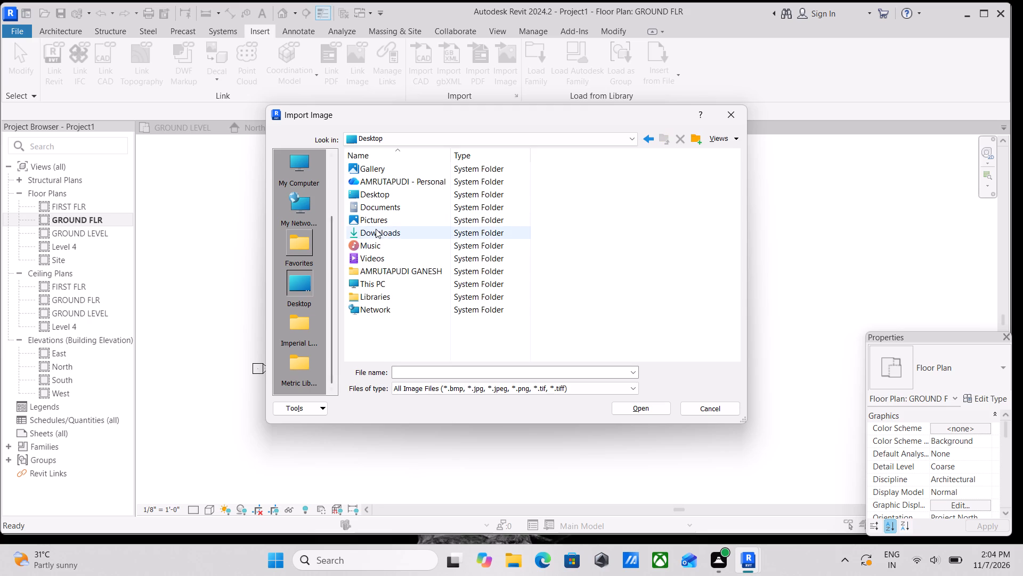
pyautogui.doubleClick(376, 229)
pyautogui.click(384, 178)
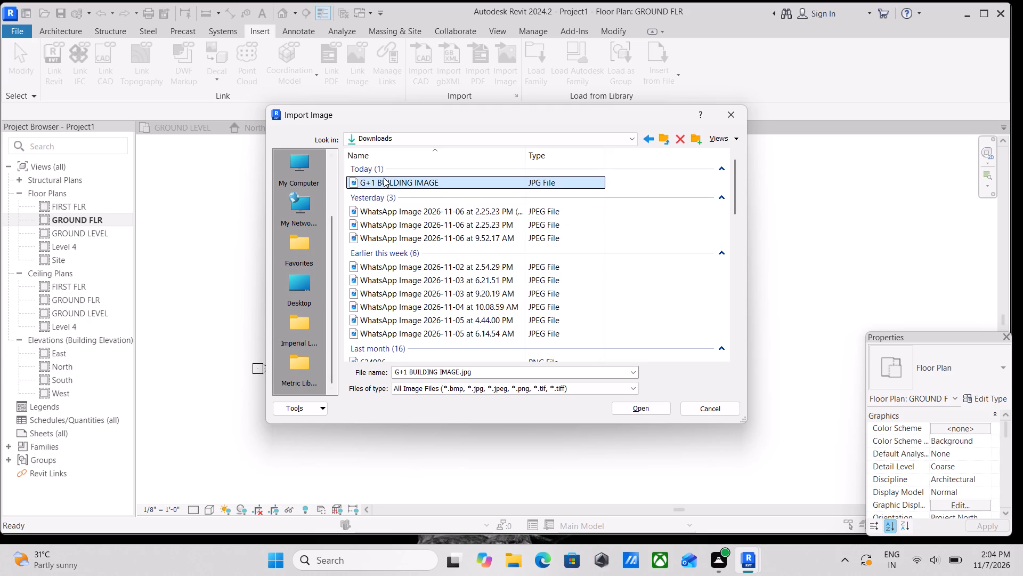
pyautogui.click(637, 407)
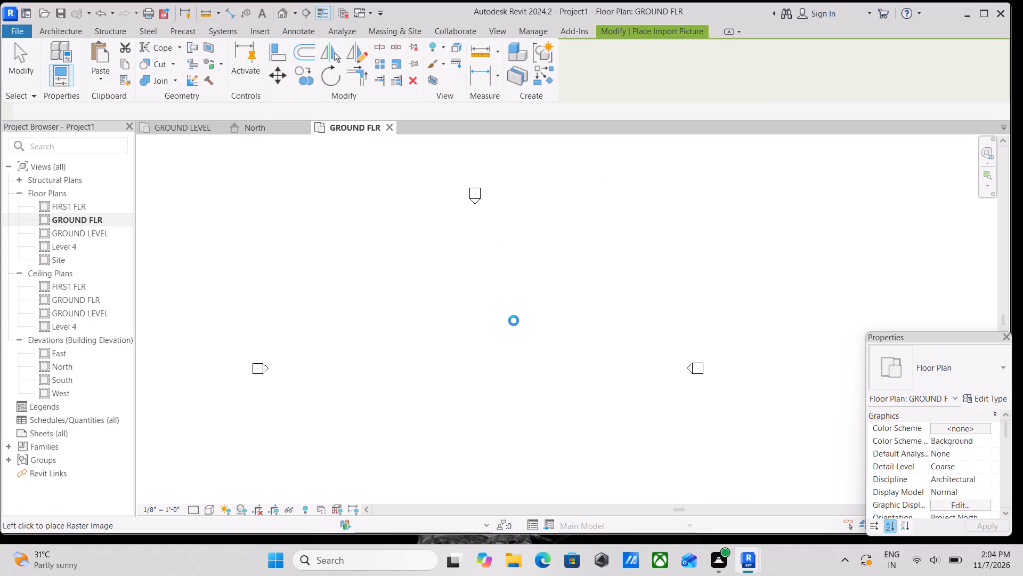
# Place the imported building image in the middle of the plan, between the four elevation markers.
pyautogui.scroll(-4, 513, 322)
pyautogui.moveTo(477, 346); pyautogui.dragTo(513, 249, button='middle')
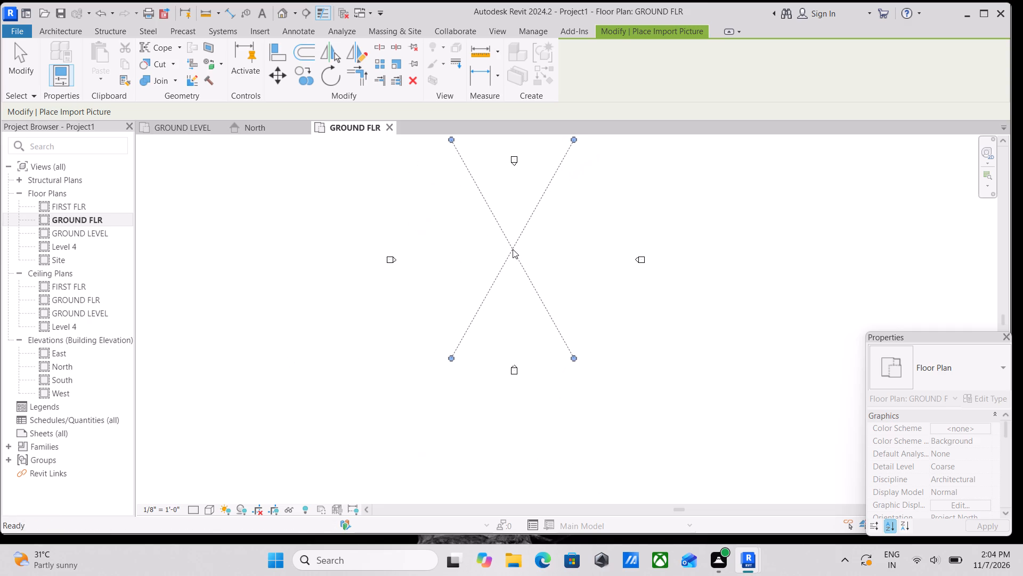
pyautogui.scroll(1, 510, 253)
pyautogui.click(504, 267)
# Shrink the building image proportionally from its lower-left corner to about 142' 3" high and 80' wide.
pyautogui.scroll(3, 469, 373)
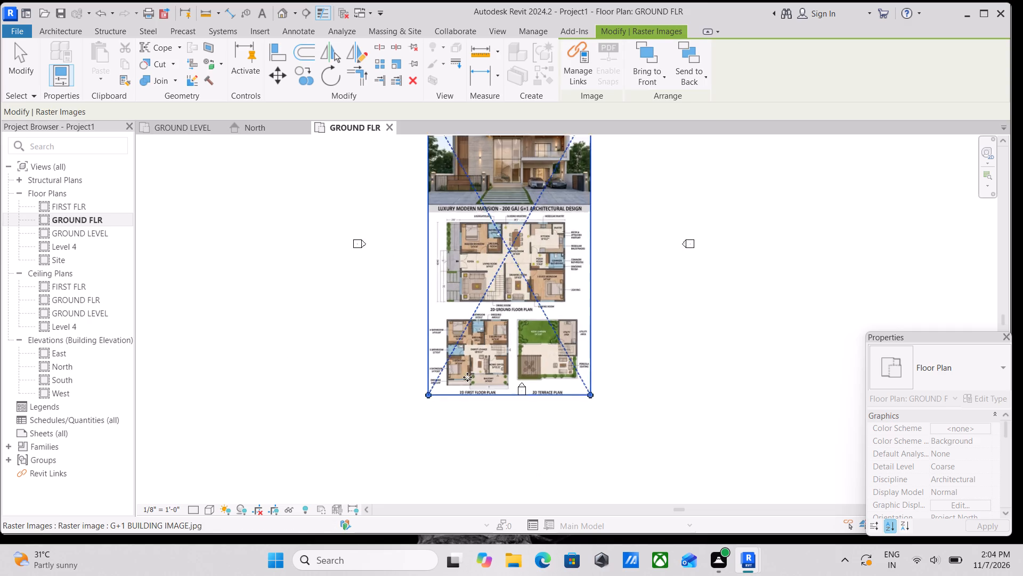
pyautogui.scroll(5, 467, 377)
pyautogui.scroll(4, 398, 413)
pyautogui.moveTo(444, 321); pyautogui.dragTo(458, 276, button='middle')
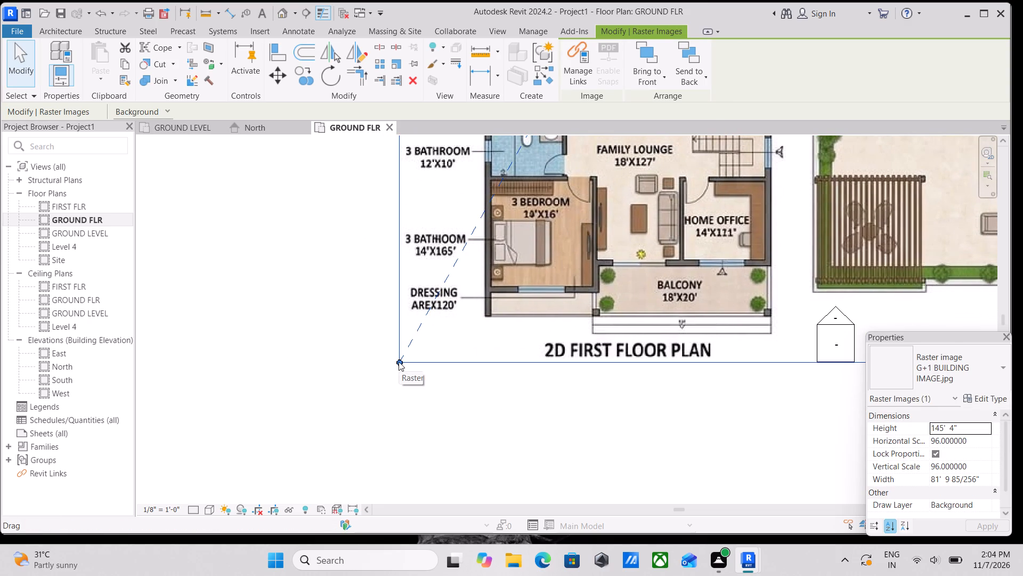
pyautogui.moveTo(399, 362); pyautogui.dragTo(404, 327)
pyautogui.scroll(-2, 472, 307)
pyautogui.moveTo(472, 307); pyautogui.dragTo(420, 380, button='middle')
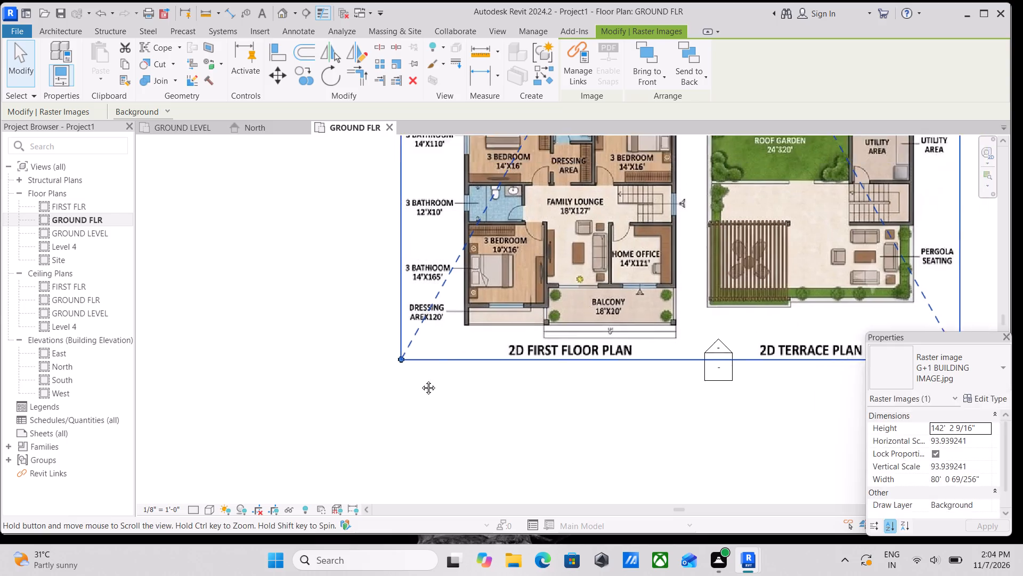
pyautogui.moveTo(420, 380); pyautogui.dragTo(414, 425, button='middle')
pyautogui.scroll(-4, 451, 331)
pyautogui.moveTo(452, 331); pyautogui.dragTo(478, 413, button='middle')
pyautogui.scroll(-1, 478, 413)
pyautogui.scroll(1, 476, 406)
pyautogui.scroll(-1, 479, 329)
pyautogui.moveTo(479, 329); pyautogui.dragTo(518, 446, button='middle')
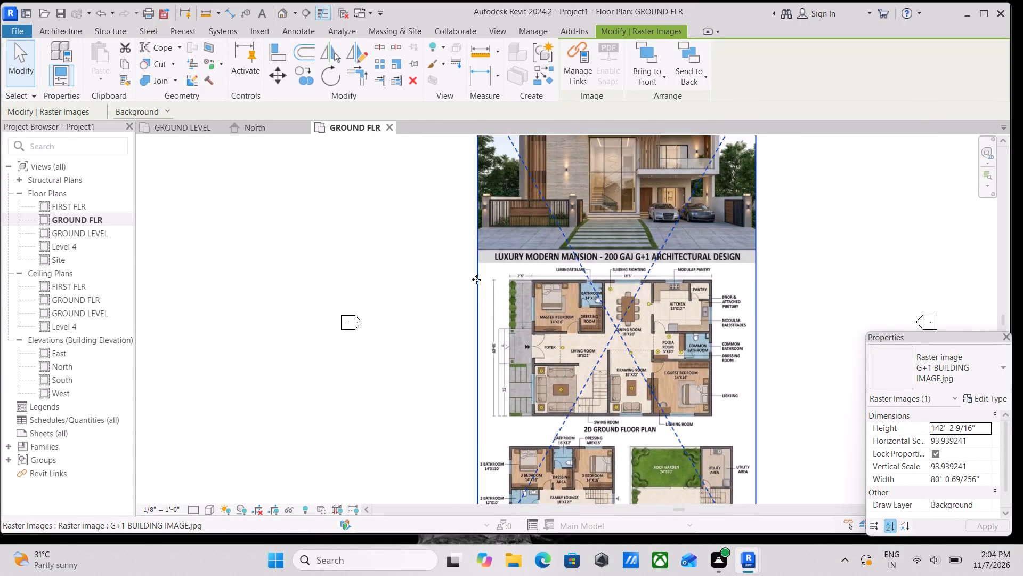
# Examine the first floor and ground floor plans on the resized building image.
pyautogui.scroll(-3, 473, 258)
pyautogui.moveTo(516, 360); pyautogui.dragTo(518, 321, button='middle')
pyautogui.scroll(4, 524, 353)
pyautogui.scroll(4, 538, 403)
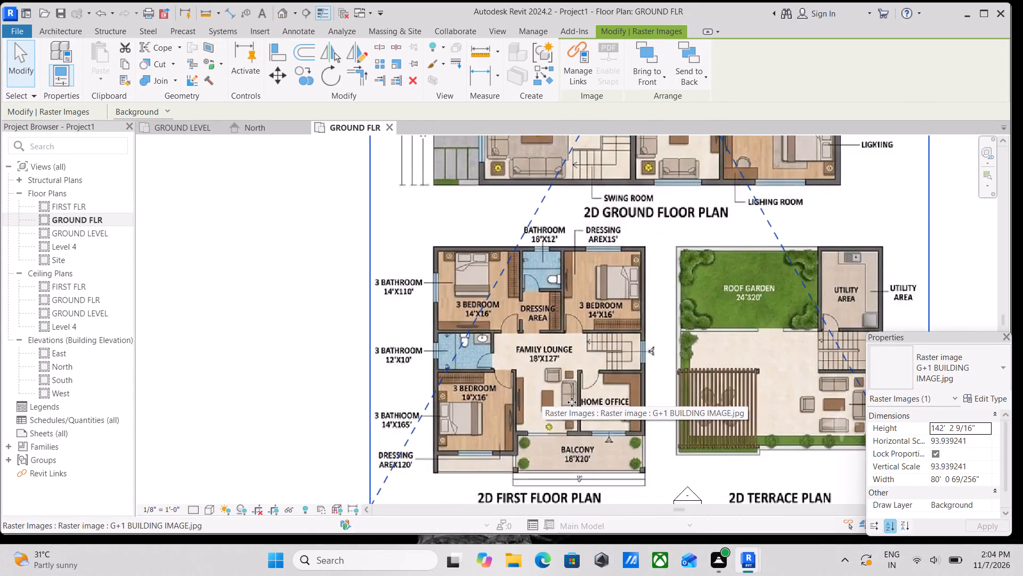
pyautogui.scroll(4, 572, 402)
pyautogui.scroll(-7, 551, 292)
pyautogui.moveTo(551, 283); pyautogui.dragTo(565, 501, button='middle')
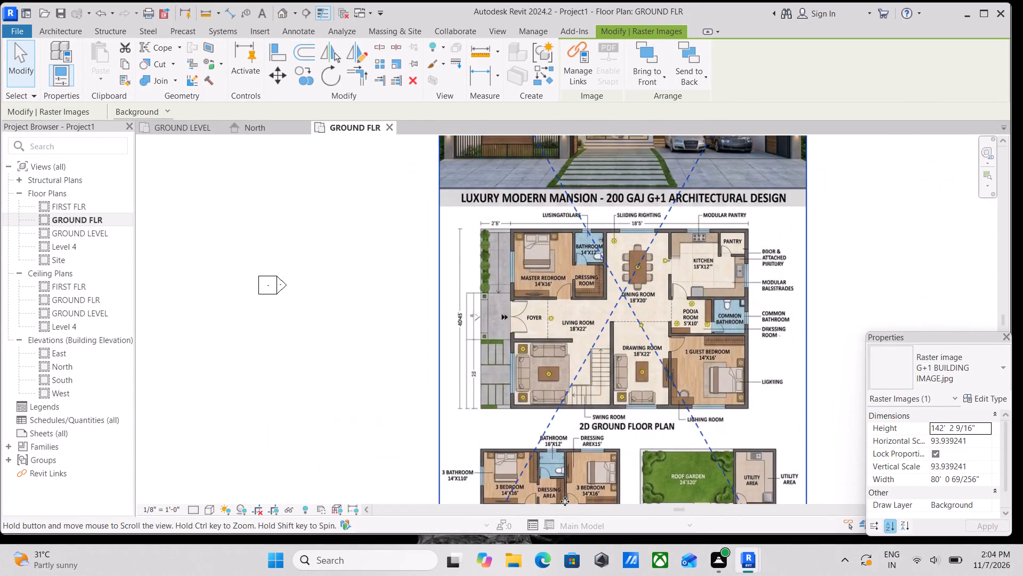
pyautogui.moveTo(565, 501); pyautogui.dragTo(565, 503, button='middle')
pyautogui.scroll(-1, 620, 318)
pyautogui.moveTo(621, 326); pyautogui.dragTo(587, 552, button='middle')
pyautogui.moveTo(588, 551); pyautogui.dragTo(585, 537, button='middle')
# Examine the exterior front view of the mansion at the top of the building image.
pyautogui.scroll(1, 632, 373)
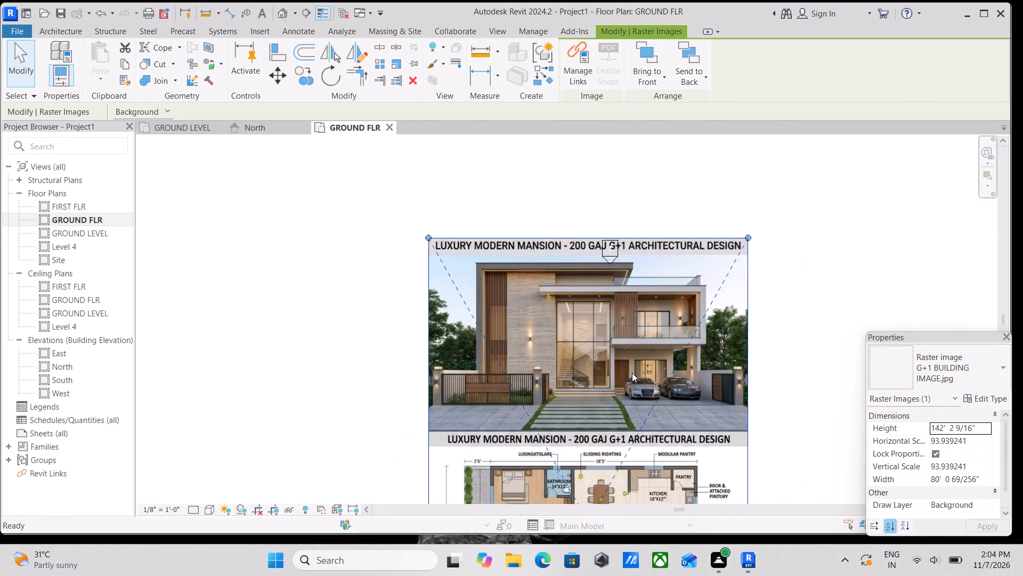
pyautogui.scroll(7, 632, 373)
pyautogui.scroll(-2, 596, 354)
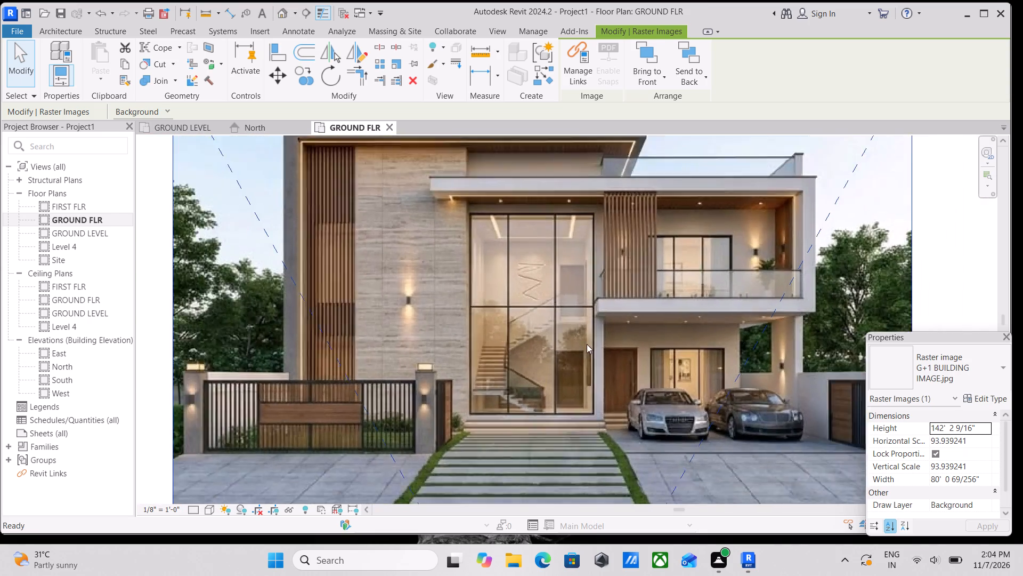
pyautogui.scroll(-3, 587, 344)
pyautogui.moveTo(573, 370); pyautogui.dragTo(578, 315, button='middle')
pyautogui.scroll(1, 582, 321)
pyautogui.scroll(-3, 589, 354)
pyautogui.moveTo(589, 354); pyautogui.dragTo(538, 256, button='middle')
pyautogui.scroll(2, 521, 289)
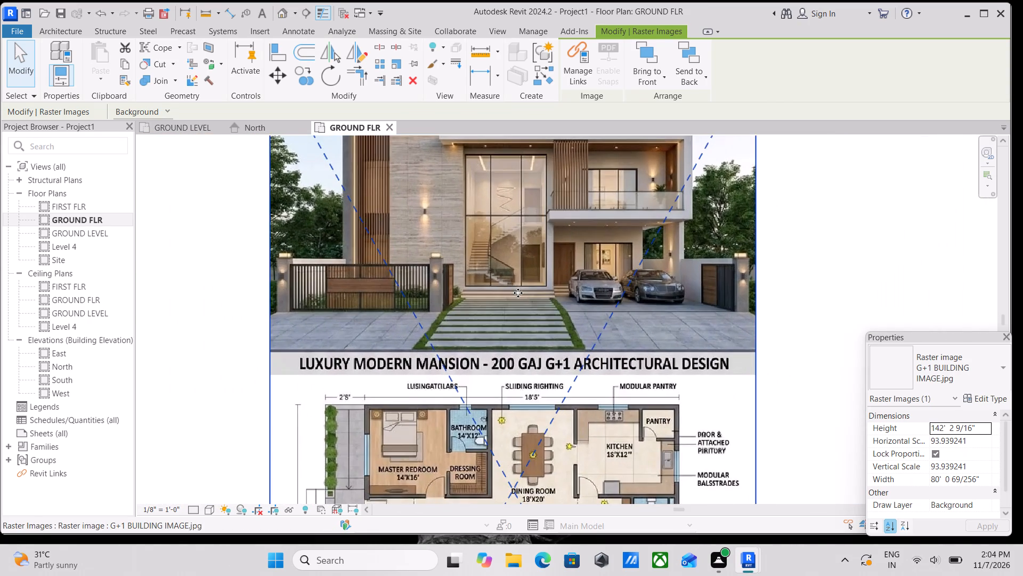
# Review the whole building image from the front view through the ground floor plan to the first floor and terrace plans.
pyautogui.scroll(-3, 518, 293)
pyautogui.moveTo(518, 294); pyautogui.dragTo(523, 238, button='middle')
pyautogui.moveTo(516, 366); pyautogui.dragTo(518, 355, button='middle')
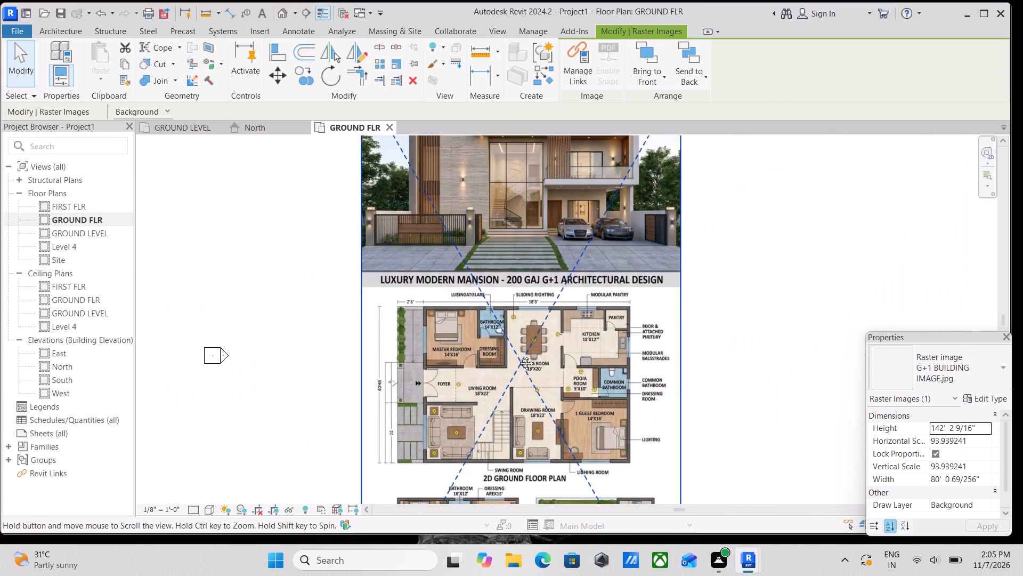
pyautogui.moveTo(518, 355); pyautogui.dragTo(521, 332, button='middle')
pyautogui.moveTo(512, 359); pyautogui.dragTo(519, 288, button='middle')
pyautogui.moveTo(475, 374); pyautogui.dragTo(483, 338, button='middle')
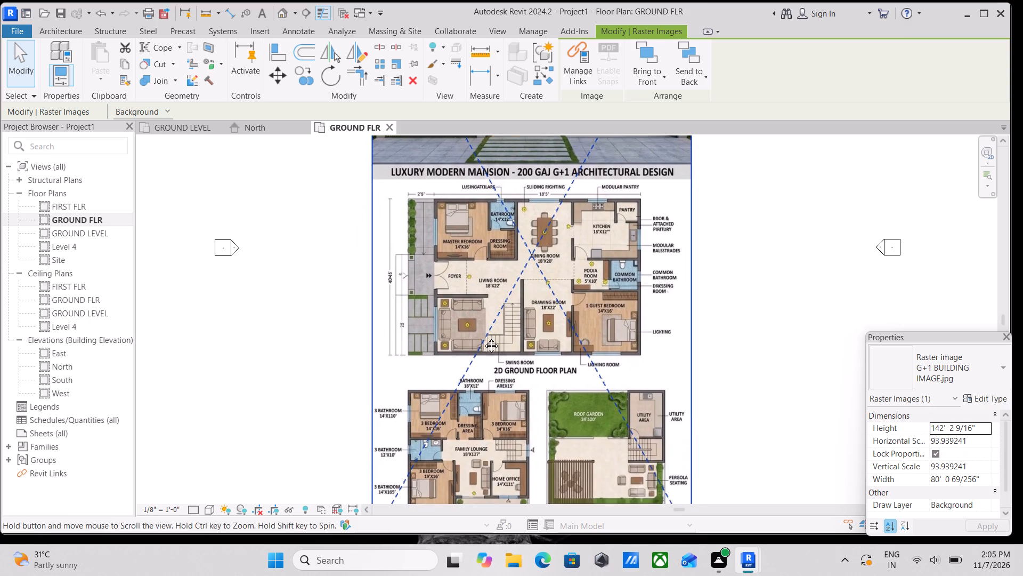
pyautogui.moveTo(483, 338); pyautogui.dragTo(508, 485, button='middle')
pyautogui.scroll(-1, 507, 473)
pyautogui.scroll(4, 508, 485)
pyautogui.scroll(-3, 513, 426)
pyautogui.moveTo(513, 426); pyautogui.dragTo(529, 490, button='middle')
pyautogui.scroll(-3, 535, 438)
pyautogui.moveTo(535, 438); pyautogui.dragTo(542, 398, button='middle')
pyautogui.moveTo(548, 411); pyautogui.dragTo(556, 309, button='middle')
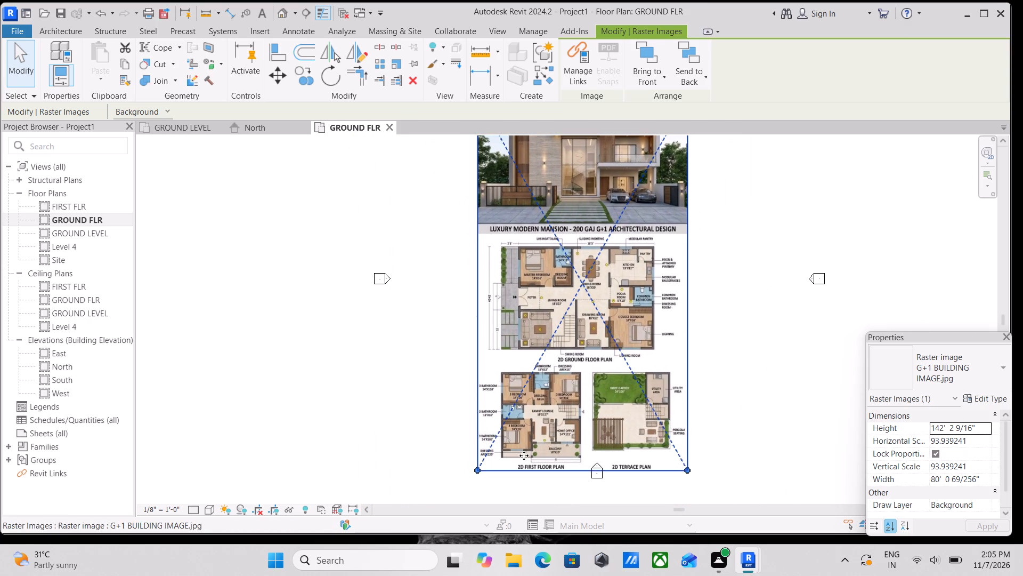
# Examine the 2D first floor plan's bedrooms, lounge, home office and balcony, and the terrace plan beside it.
pyautogui.scroll(7, 519, 472)
pyautogui.scroll(3, 480, 447)
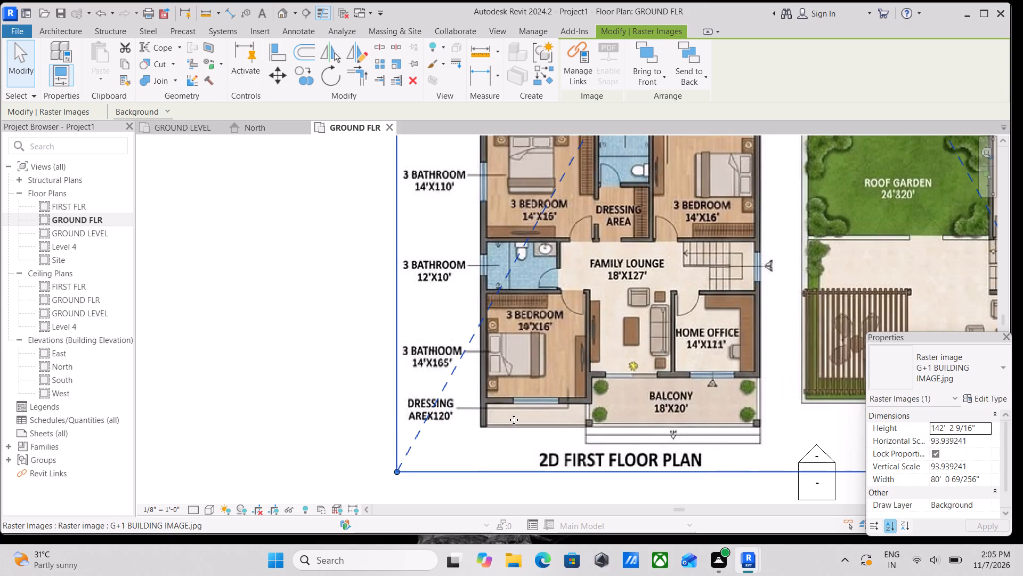
pyautogui.moveTo(506, 415); pyautogui.dragTo(468, 393, button='middle')
pyautogui.scroll(2, 452, 371)
pyautogui.scroll(-2, 554, 347)
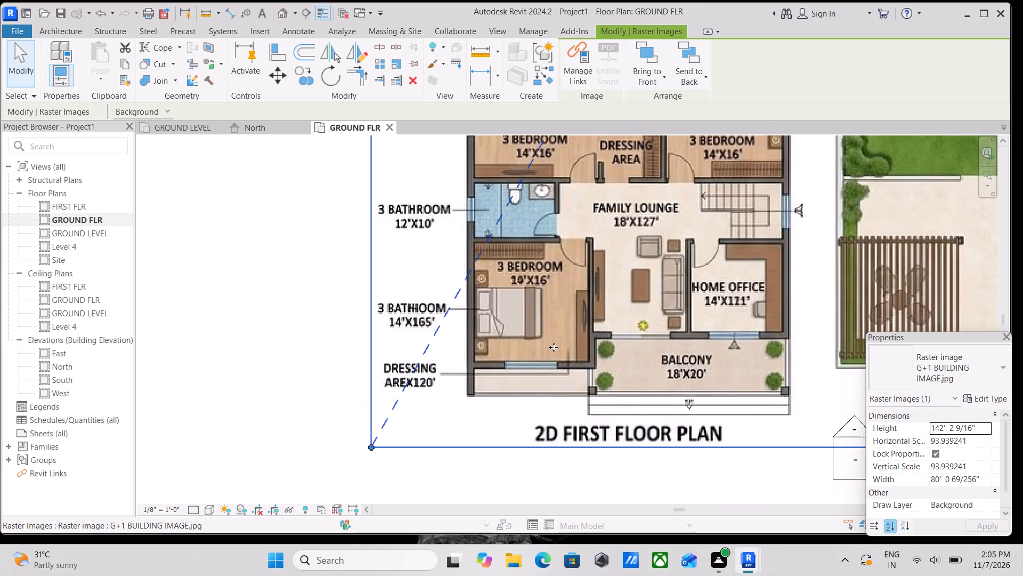
pyautogui.scroll(-2, 561, 362)
pyautogui.scroll(3, 524, 361)
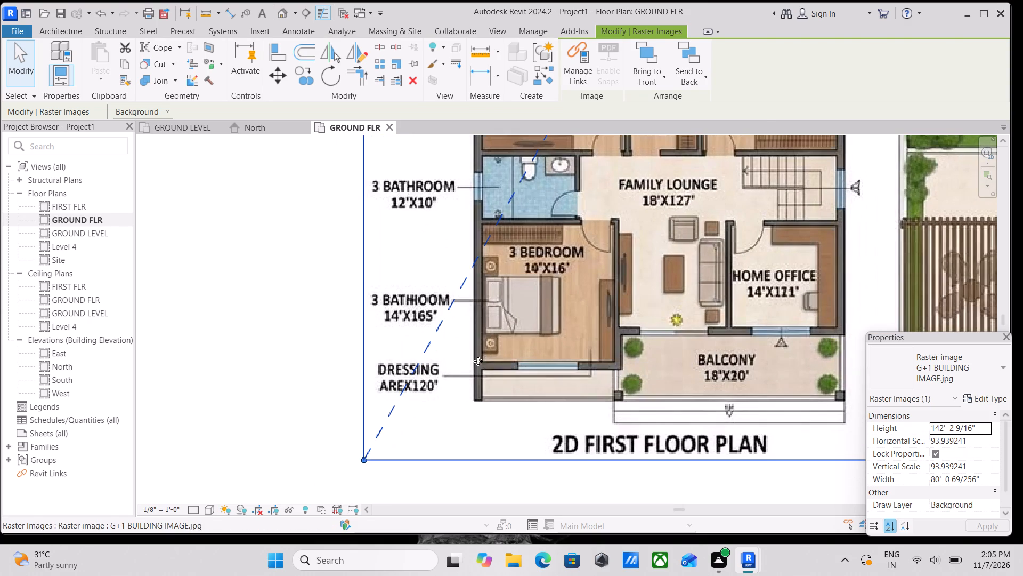
pyautogui.scroll(2, 478, 361)
pyautogui.scroll(-3, 478, 361)
pyautogui.moveTo(478, 361); pyautogui.dragTo(467, 390, button='middle')
pyautogui.scroll(4, 467, 362)
pyautogui.scroll(-3, 470, 356)
pyautogui.scroll(-1, 563, 354)
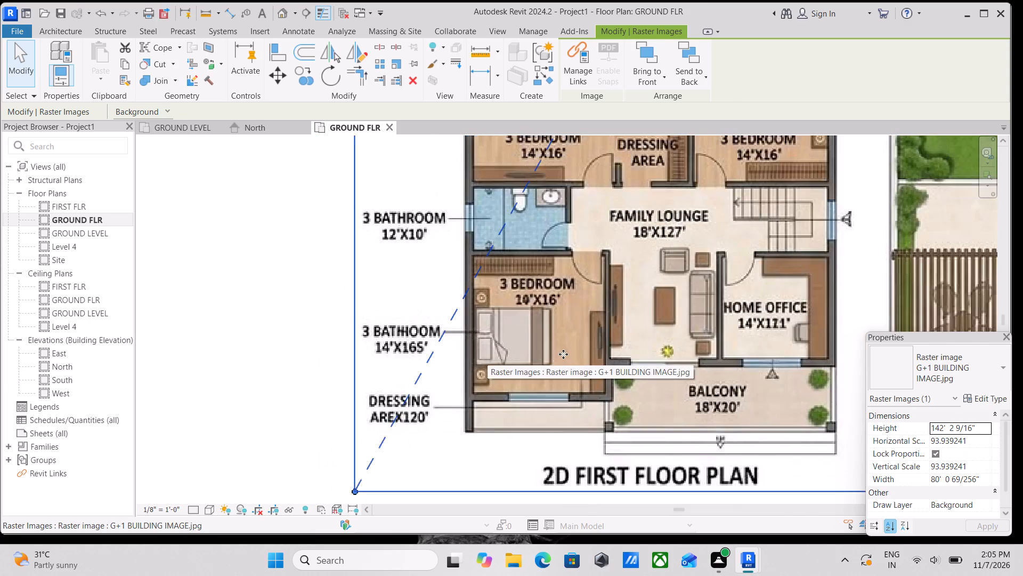
pyautogui.scroll(-2, 563, 354)
pyautogui.moveTo(563, 354); pyautogui.dragTo(511, 482, button='middle')
pyautogui.scroll(1, 524, 458)
pyautogui.scroll(1, 590, 339)
pyautogui.scroll(-2, 590, 339)
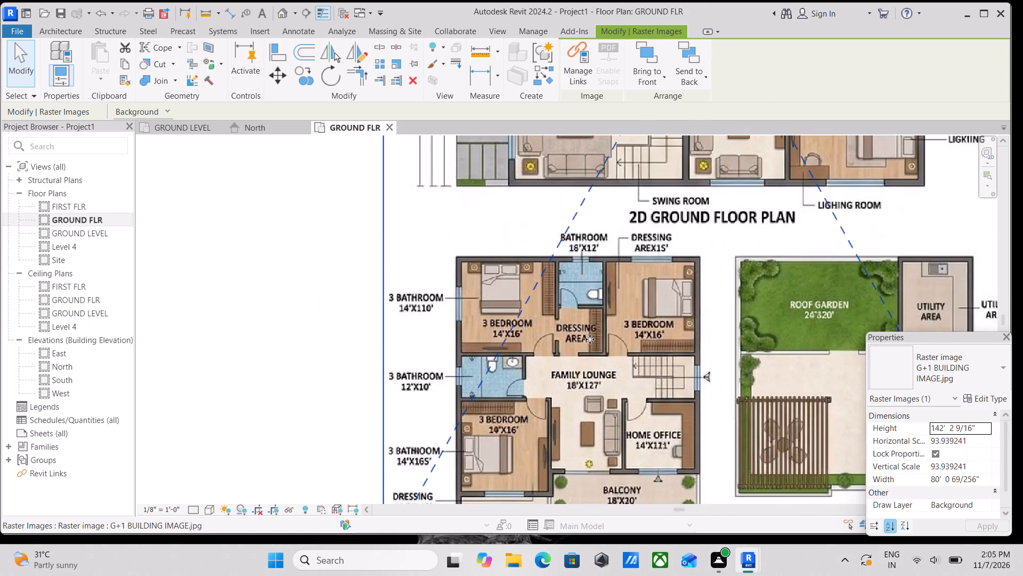
pyautogui.scroll(-1, 596, 362)
pyautogui.moveTo(595, 362); pyautogui.dragTo(442, 353, button='middle')
pyautogui.scroll(4, 441, 354)
pyautogui.scroll(-4, 384, 349)
pyautogui.moveTo(384, 349); pyautogui.dragTo(395, 361, button='middle')
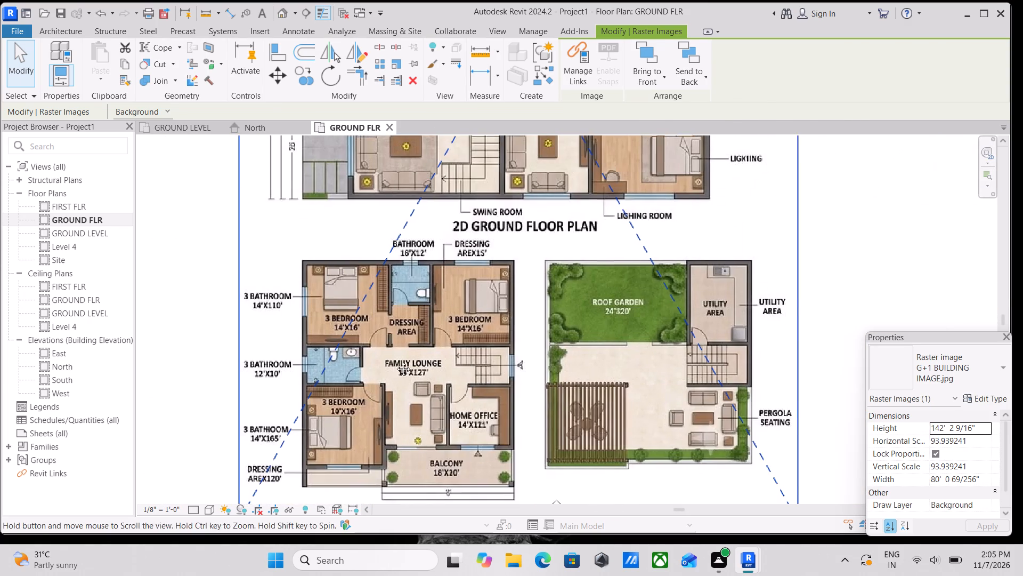
pyautogui.moveTo(395, 361); pyautogui.dragTo(415, 389, button='middle')
pyautogui.scroll(-8, 432, 366)
pyautogui.moveTo(445, 353); pyautogui.dragTo(492, 411, button='middle')
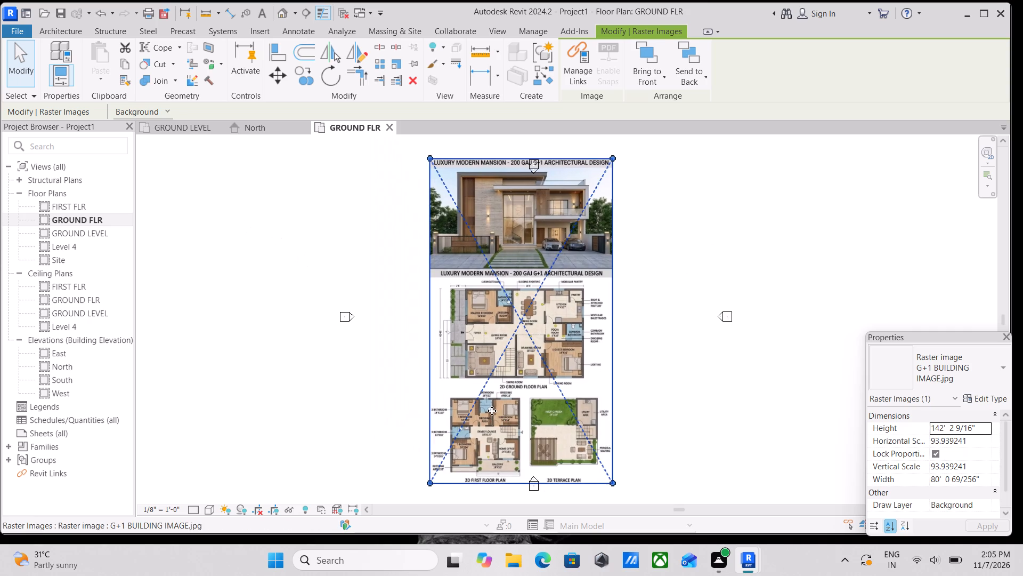
# Examine the 2D ground floor plan's room layout and dimensions, down to the outer wall corner beside the living room.
pyautogui.scroll(4, 466, 388)
pyautogui.moveTo(465, 393); pyautogui.dragTo(485, 360, button='middle')
pyautogui.scroll(3, 485, 360)
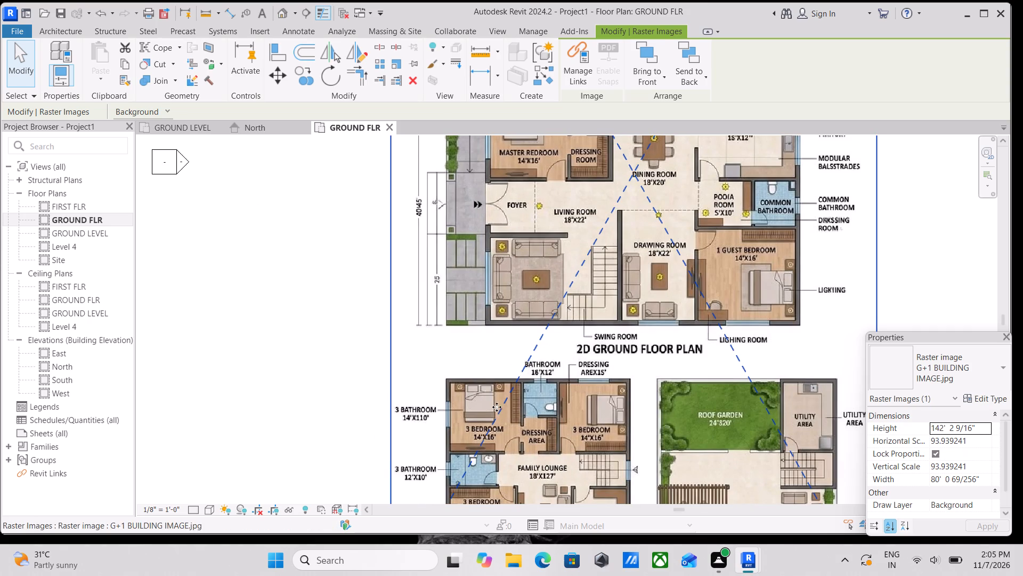
pyautogui.moveTo(586, 388); pyautogui.dragTo(567, 321, button='middle')
pyautogui.scroll(1, 567, 322)
pyautogui.scroll(-3, 566, 324)
pyautogui.moveTo(566, 326); pyautogui.dragTo(577, 442, button='middle')
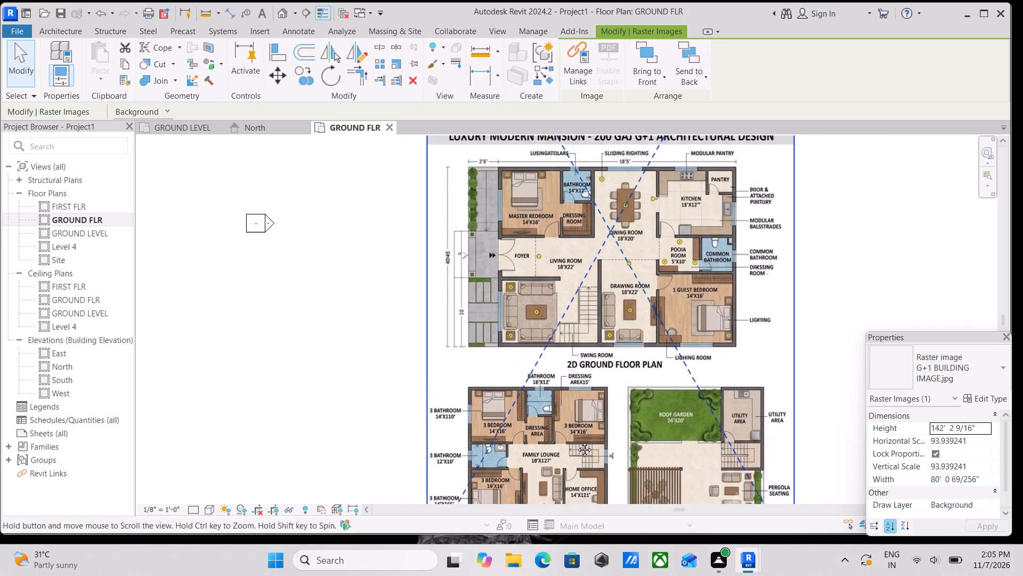
pyautogui.moveTo(577, 442); pyautogui.dragTo(577, 478, button='middle')
pyautogui.scroll(3, 615, 418)
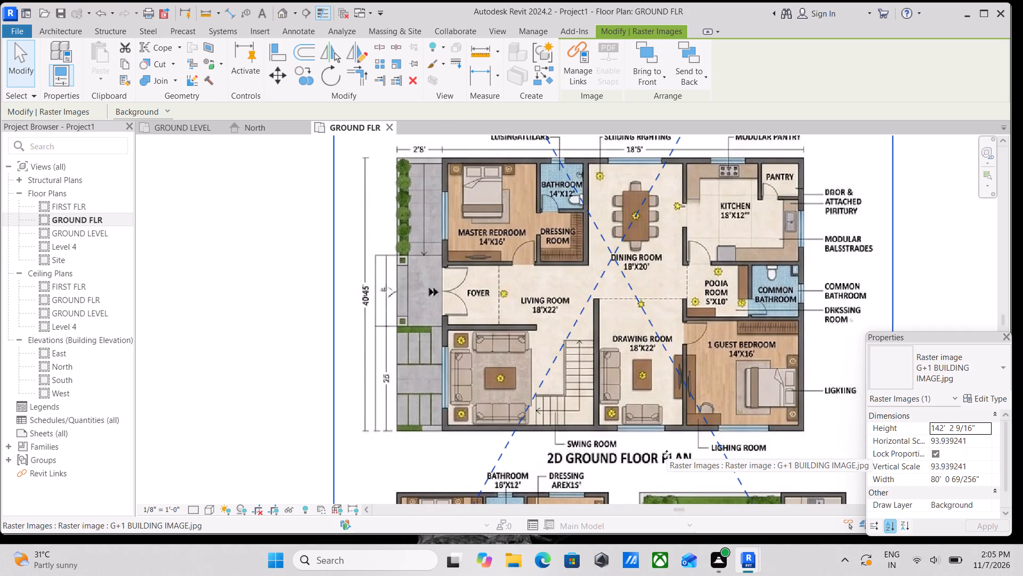
pyautogui.scroll(-4, 603, 429)
pyautogui.moveTo(598, 418); pyautogui.dragTo(593, 282, button='middle')
pyautogui.moveTo(581, 358); pyautogui.dragTo(579, 431, button='middle')
pyautogui.scroll(3, 559, 453)
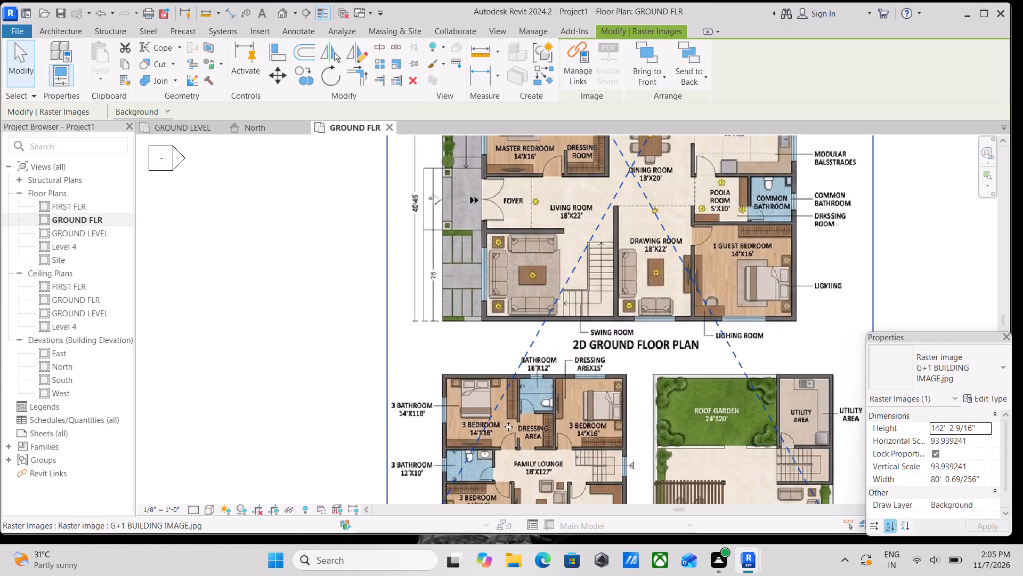
pyautogui.moveTo(500, 364); pyautogui.dragTo(469, 472, button='middle')
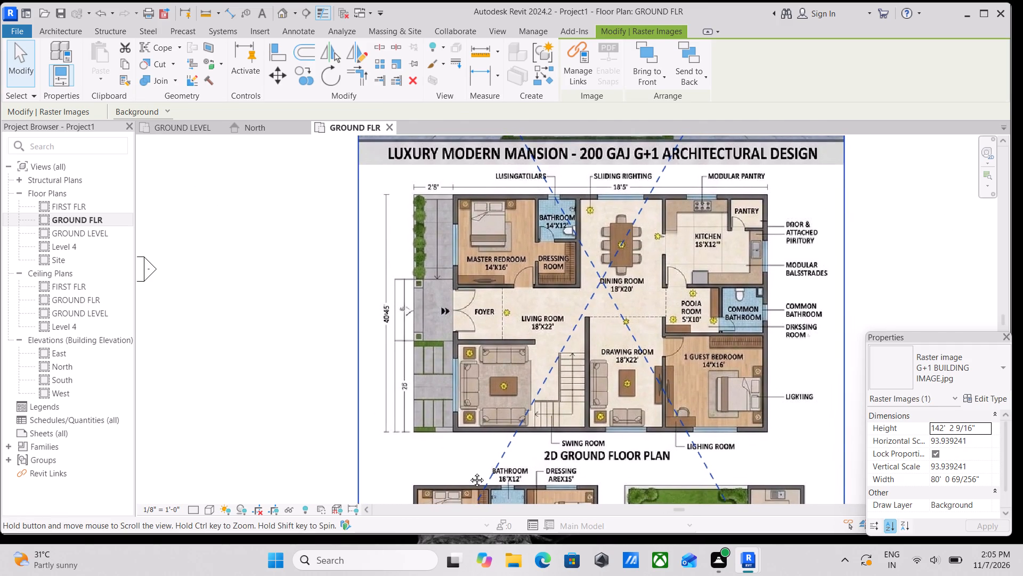
pyautogui.moveTo(469, 472); pyautogui.dragTo(425, 434, button='middle')
pyautogui.scroll(1, 425, 434)
pyautogui.scroll(2, 488, 382)
pyautogui.moveTo(488, 382); pyautogui.dragTo(450, 426, button='middle')
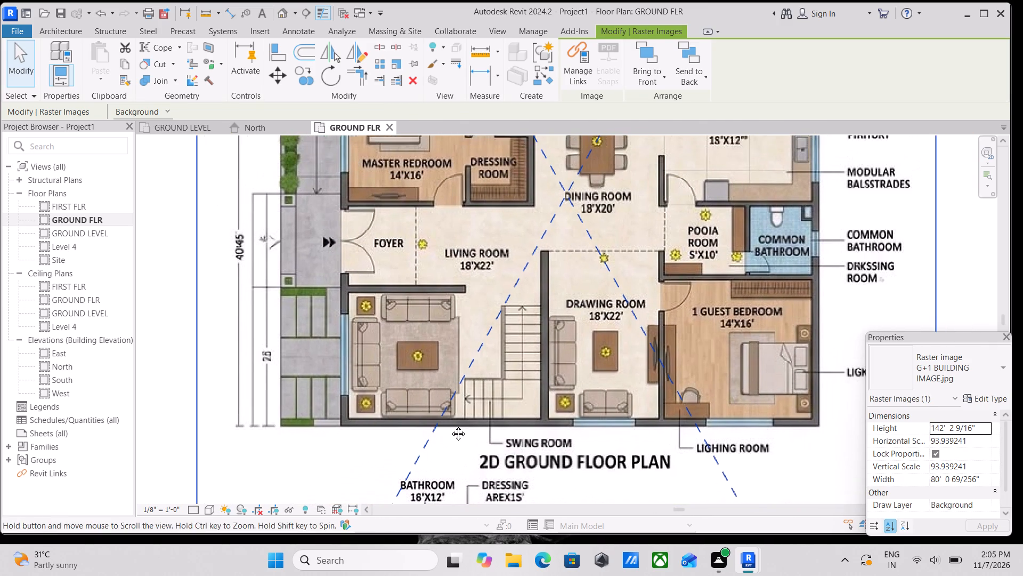
pyautogui.moveTo(450, 426); pyautogui.dragTo(450, 426, button='middle')
pyautogui.scroll(-2, 506, 399)
pyautogui.moveTo(508, 413); pyautogui.dragTo(467, 467, button='middle')
pyautogui.scroll(-2, 527, 391)
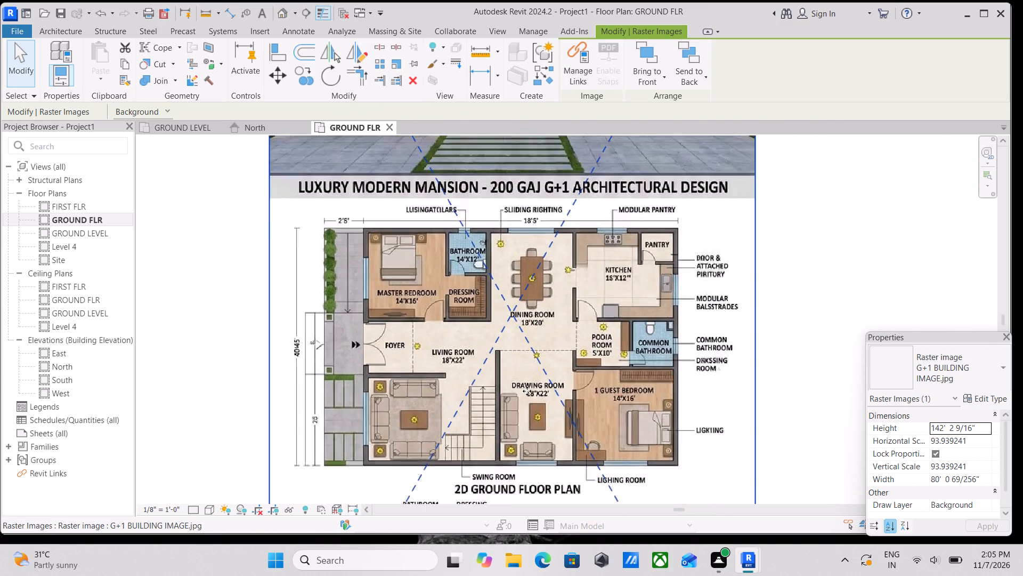
pyautogui.scroll(-3, 527, 391)
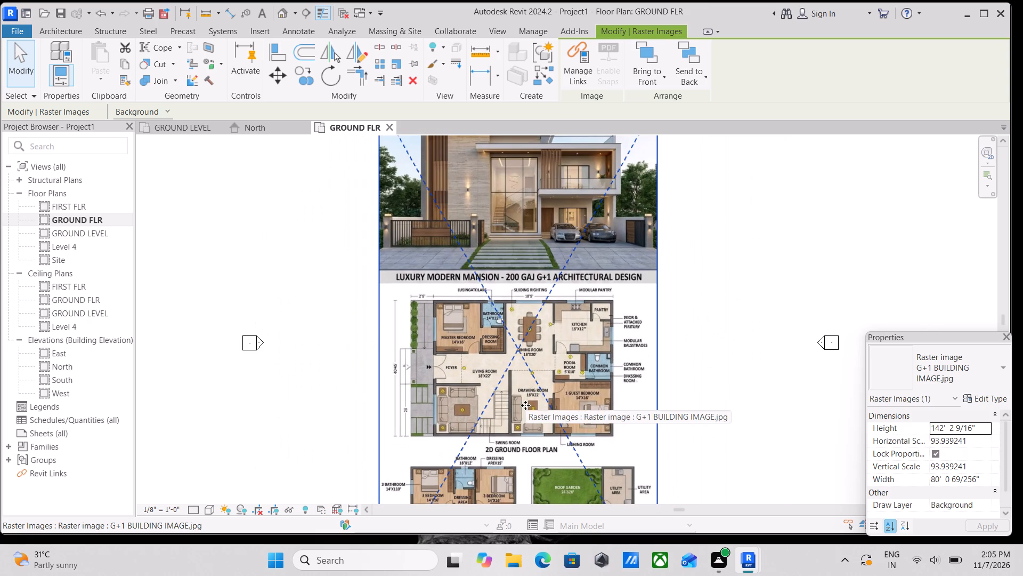
pyautogui.scroll(3, 525, 405)
pyautogui.scroll(2, 429, 391)
pyautogui.scroll(2, 385, 410)
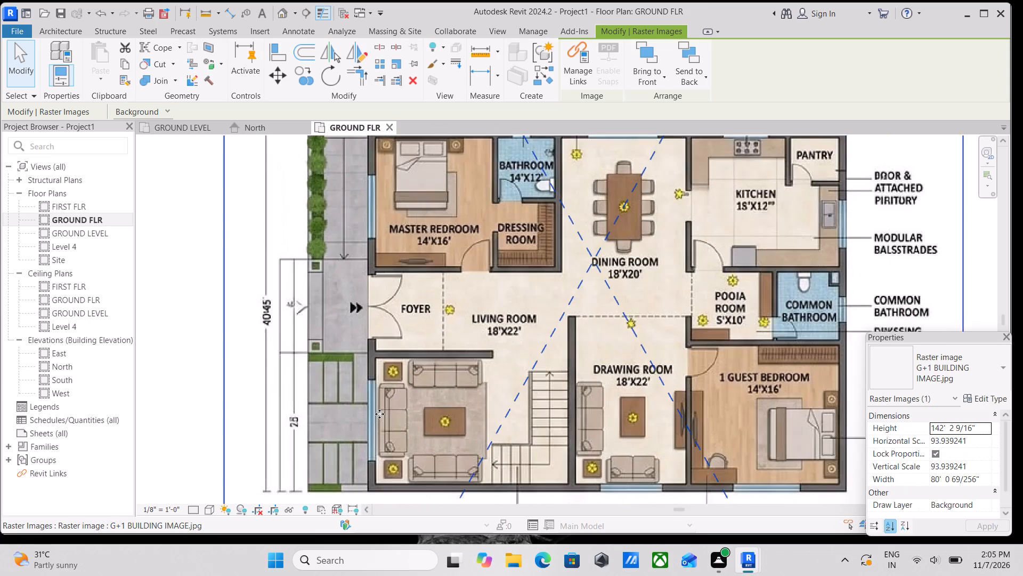
pyautogui.moveTo(379, 413); pyautogui.dragTo(427, 302, button='middle')
pyautogui.scroll(3, 453, 427)
pyautogui.moveTo(442, 408); pyautogui.dragTo(442, 425, button='middle')
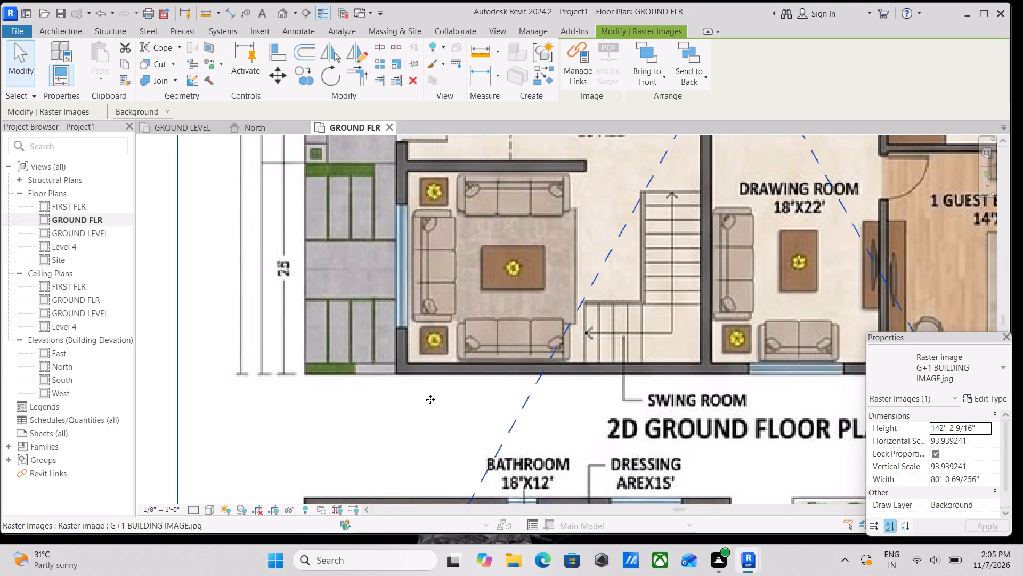
pyautogui.moveTo(424, 389); pyautogui.dragTo(429, 419, button='middle')
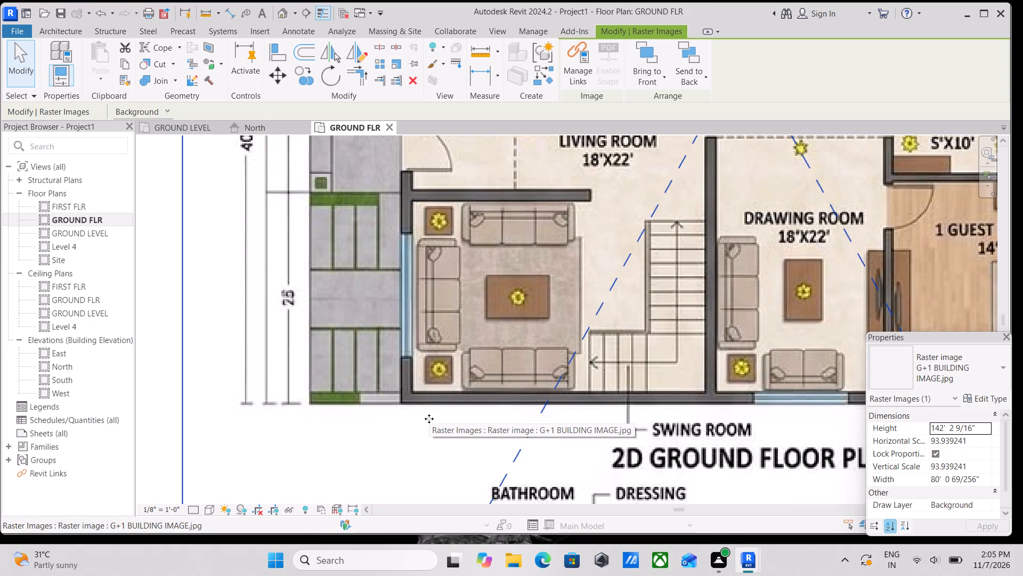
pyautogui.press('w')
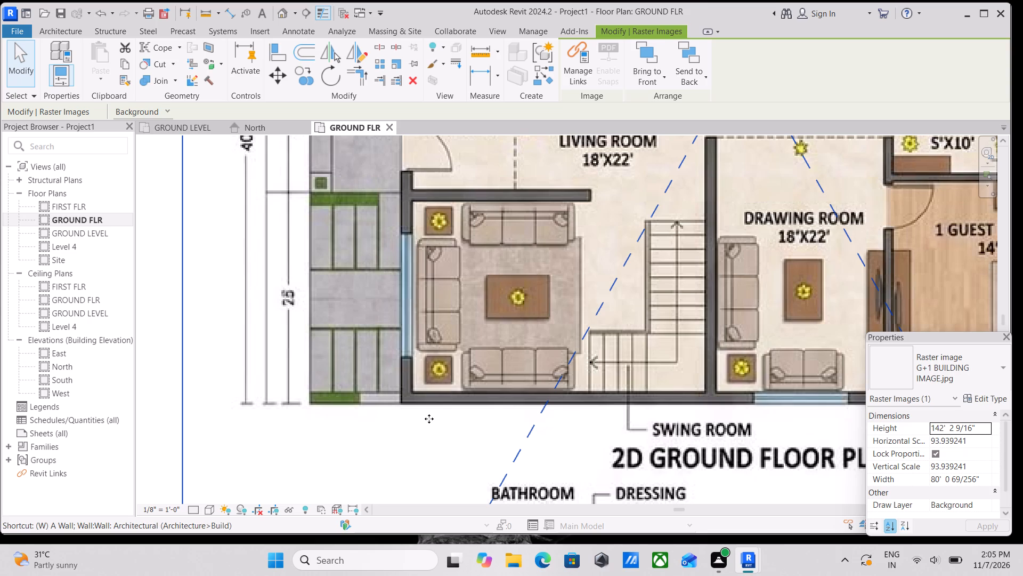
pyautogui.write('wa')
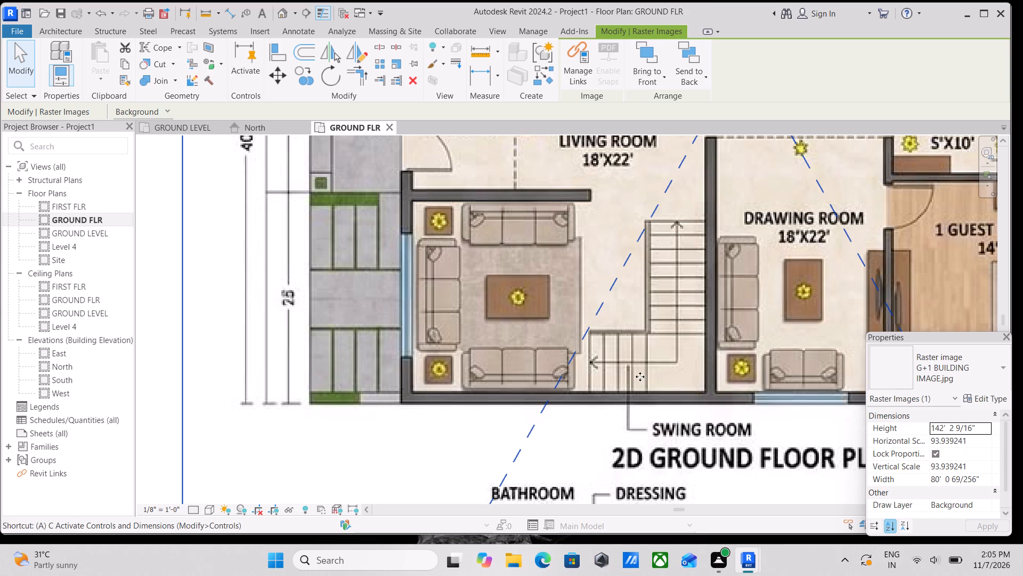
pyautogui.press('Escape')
# Pin the imported building image in place on the GROUND FLR plan.
pyautogui.scroll(-3, 441, 353)
pyautogui.scroll(-7, 526, 353)
pyautogui.moveTo(611, 334); pyautogui.dragTo(586, 354, button='middle')
pyautogui.scroll(-1, 586, 354)
pyautogui.click(686, 350)
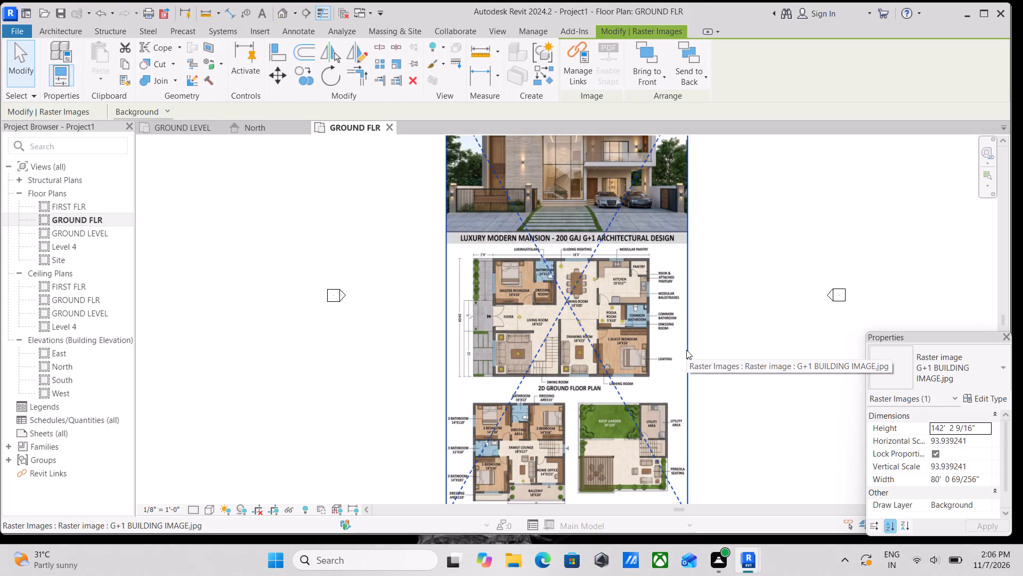
pyautogui.press('p')
pyautogui.press('n')
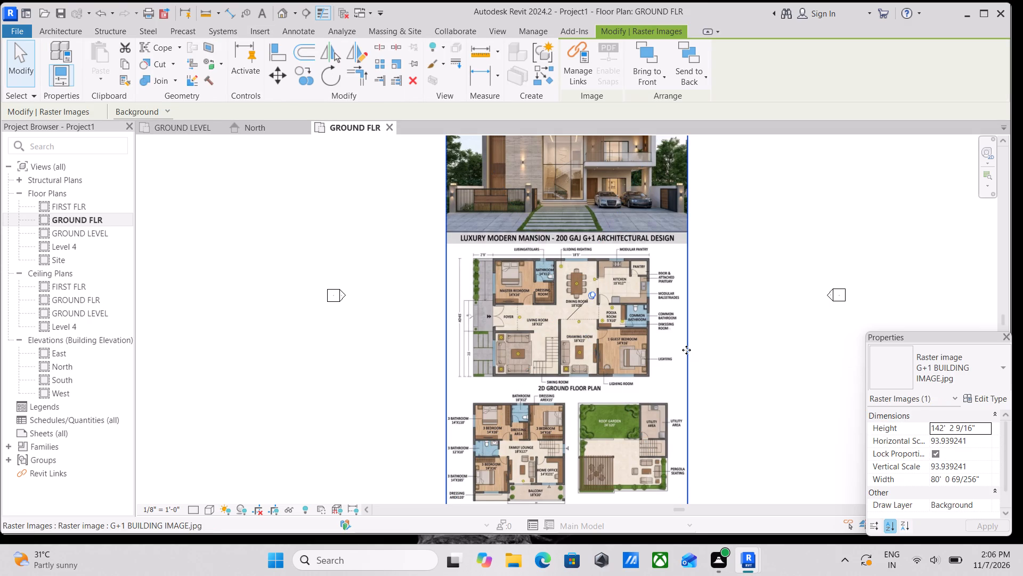
# Start the architectural Wall command with the new walls' height constrained up to FIRST FLR.
pyautogui.scroll(12, 499, 401)
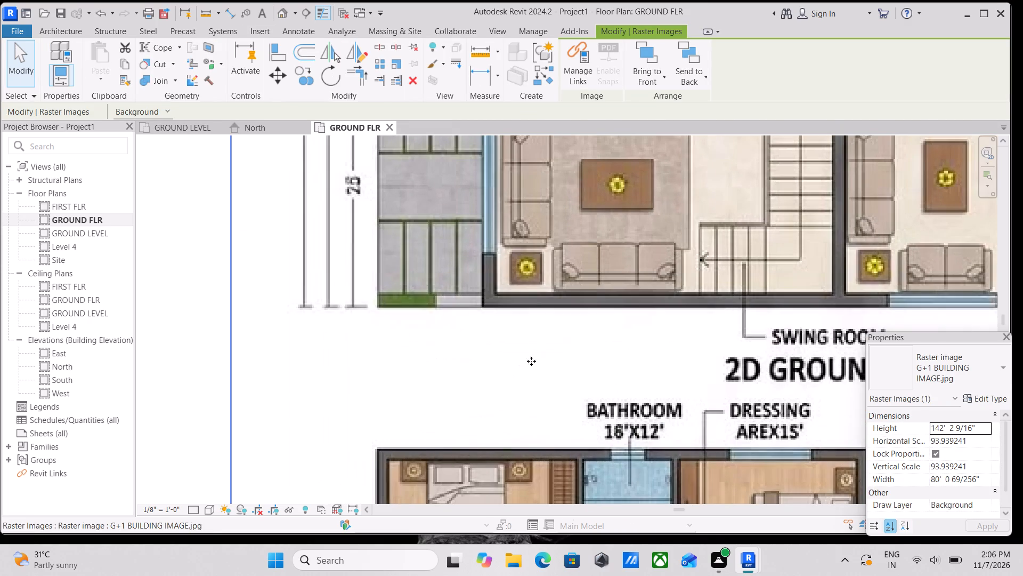
pyautogui.press('Escape')
pyautogui.press('w')
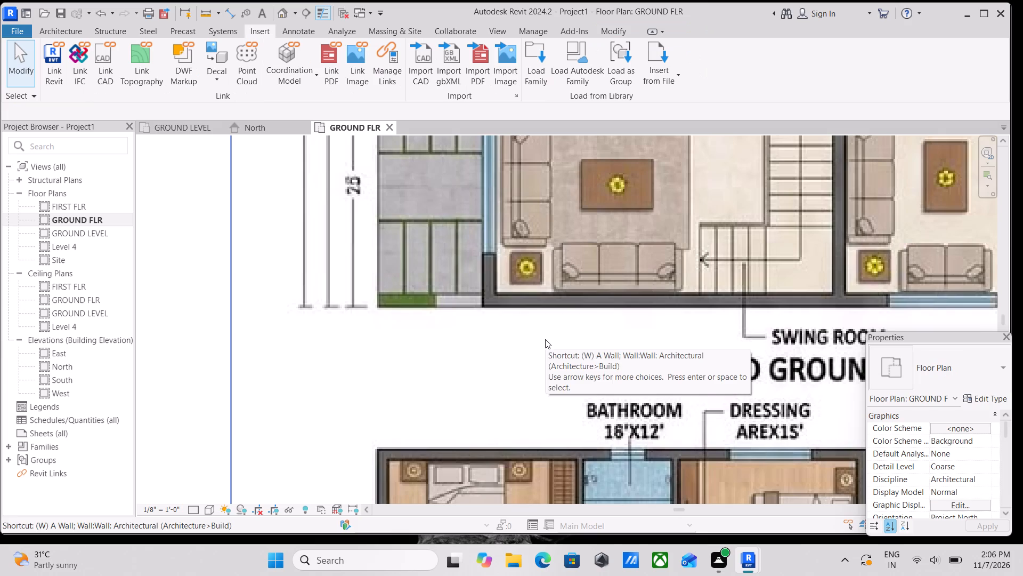
pyautogui.press('a')
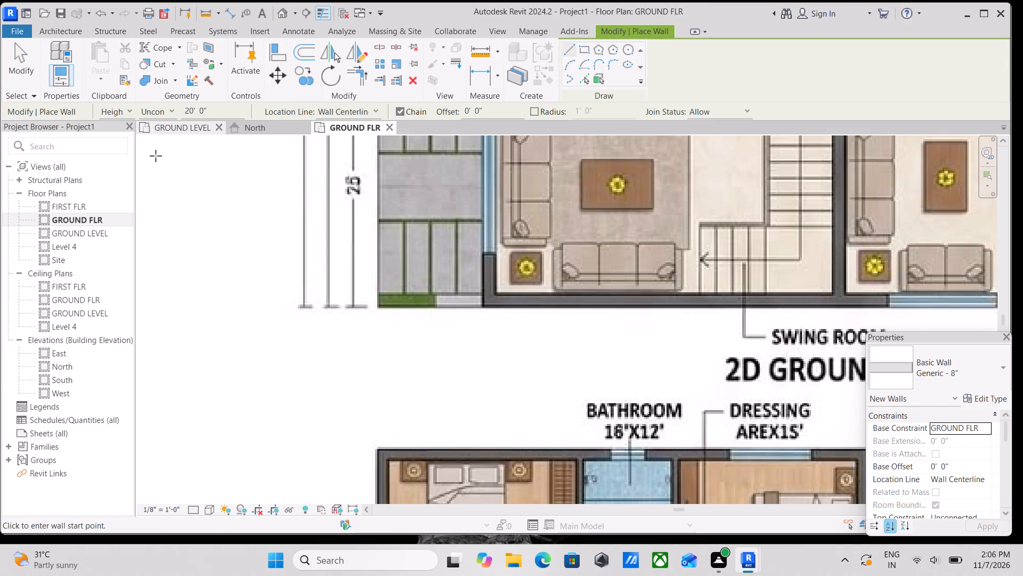
pyautogui.click(172, 110)
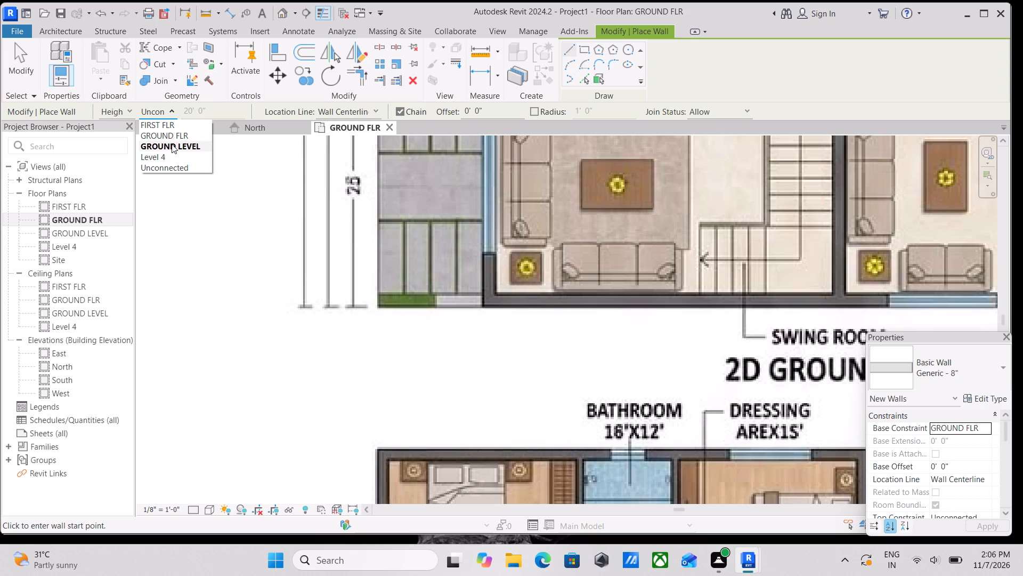
pyautogui.click(183, 124)
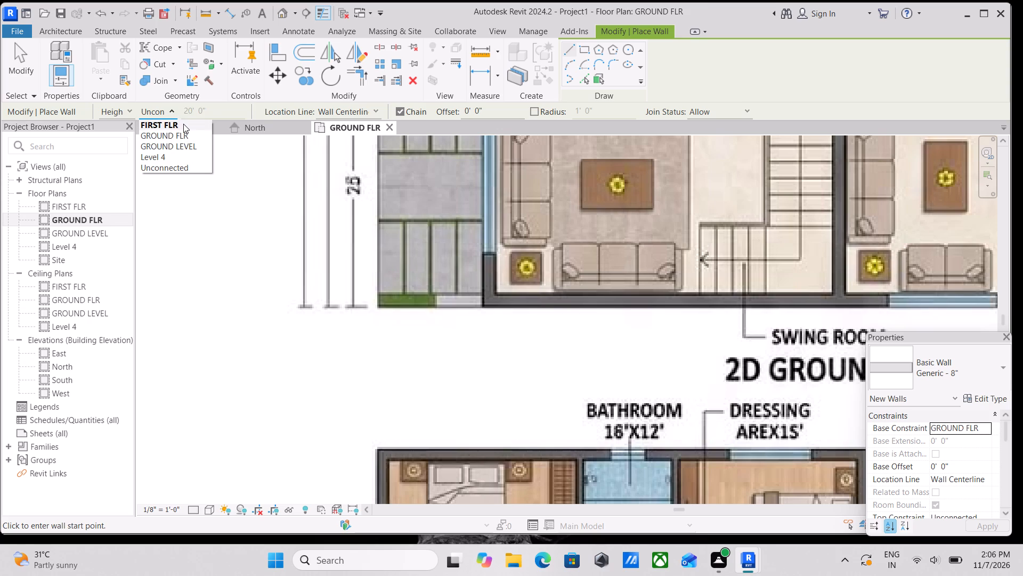
# Duplicate the Generic - 8" basic wall type under the name EXTERIOR WALL THICKNESS.
pyautogui.click(982, 395)
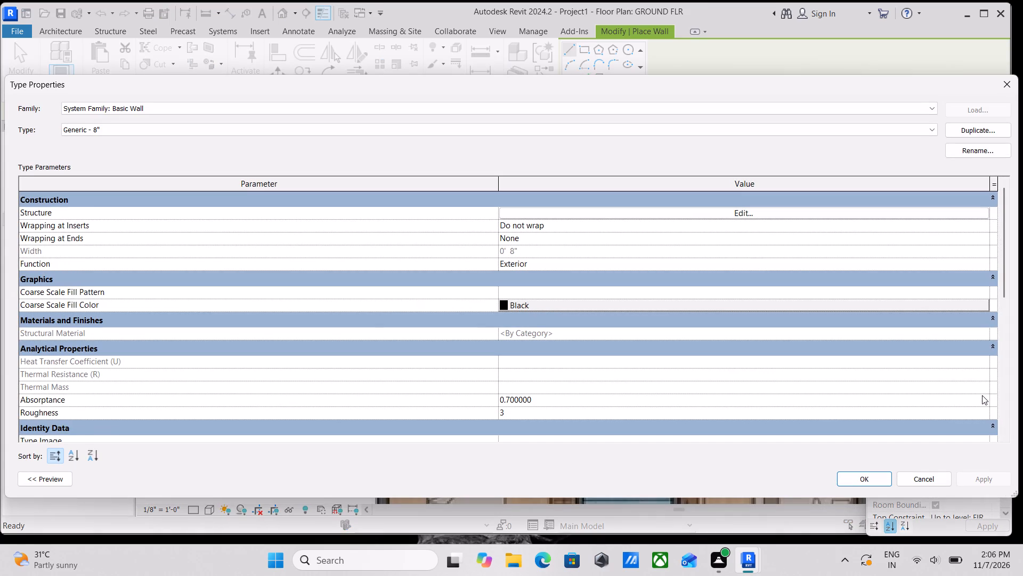
pyautogui.click(965, 128)
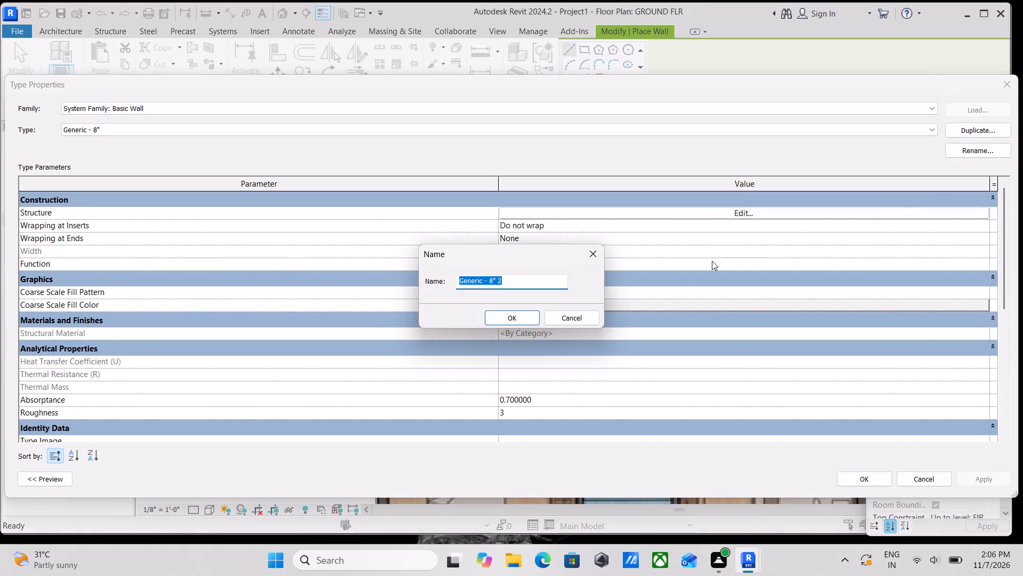
pyautogui.write('wa')
pyautogui.press('BackSpace')
pyautogui.press('BackSpace')
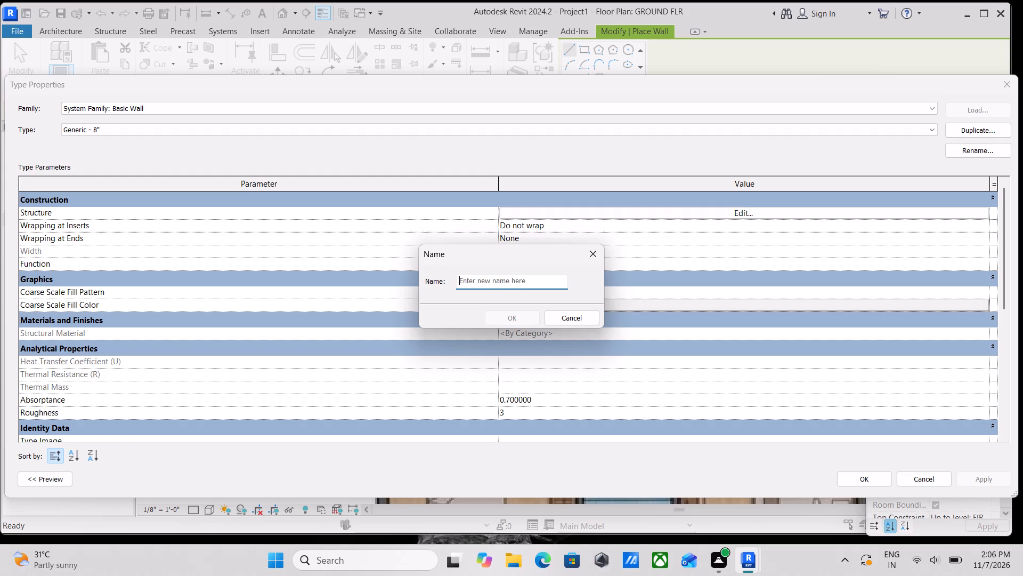
pyautogui.press('space')
pyautogui.write('WALL')
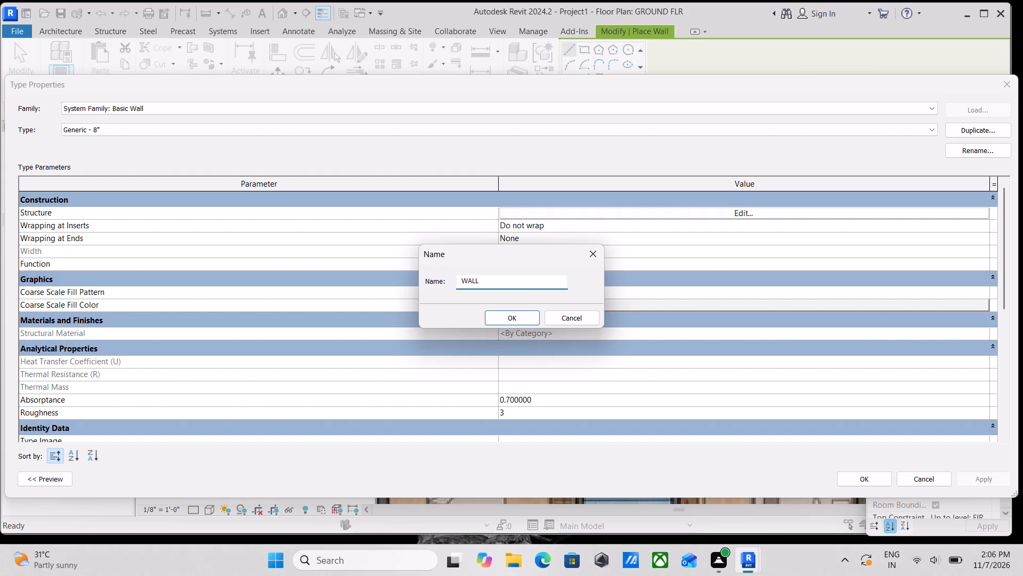
pyautogui.press('BackSpace')
pyautogui.press('BackSpace')
pyautogui.press('BackSpace')
pyautogui.press('BackSpace')
pyautogui.press('BackSpace')
pyautogui.press('BackSpace')
pyautogui.press('BackSpace')
pyautogui.write('EXTER')
pyautogui.write('IO')
pyautogui.press('r')
pyautogui.press('space')
pyautogui.write('WALL')
pyautogui.press('space')
pyautogui.write('THI')
pyautogui.write('CK')
pyautogui.write('NESS')
pyautogui.click(514, 318)
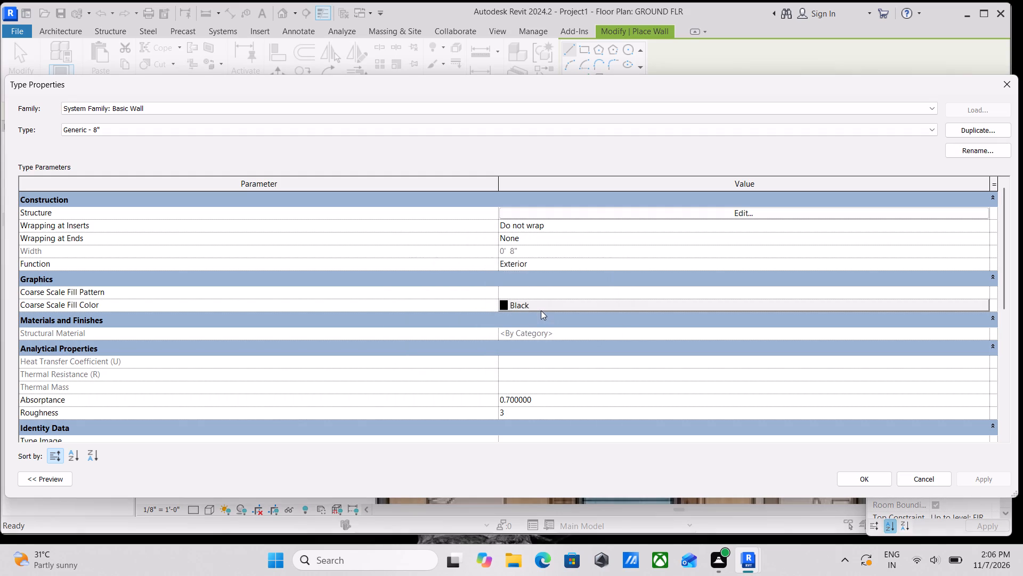
# Set the Structure [1] layer's thickness to 9" in the EXTERIOR WALL THICKNESS wall type's assembly.
pyautogui.click(757, 219)
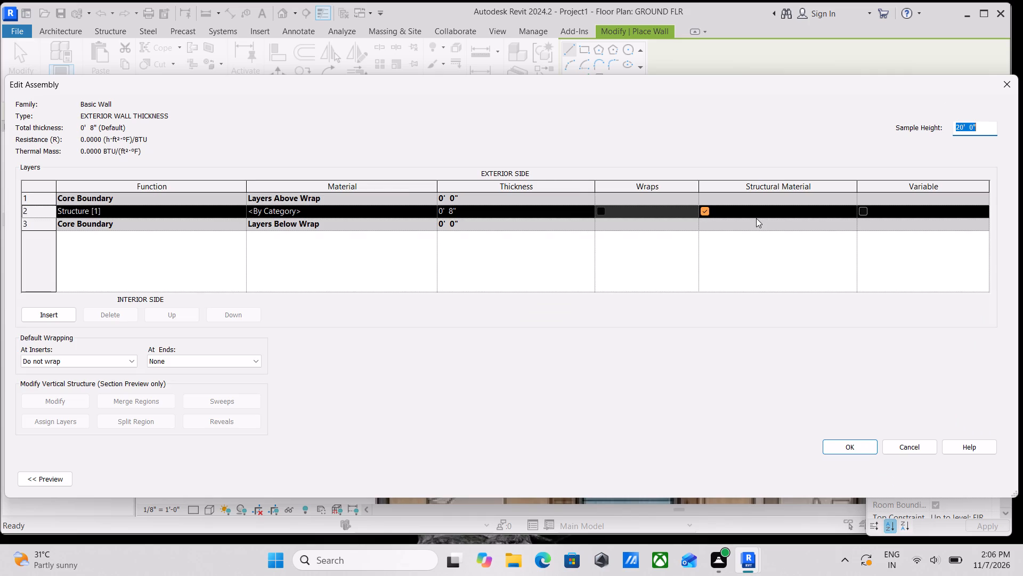
pyautogui.click(478, 213)
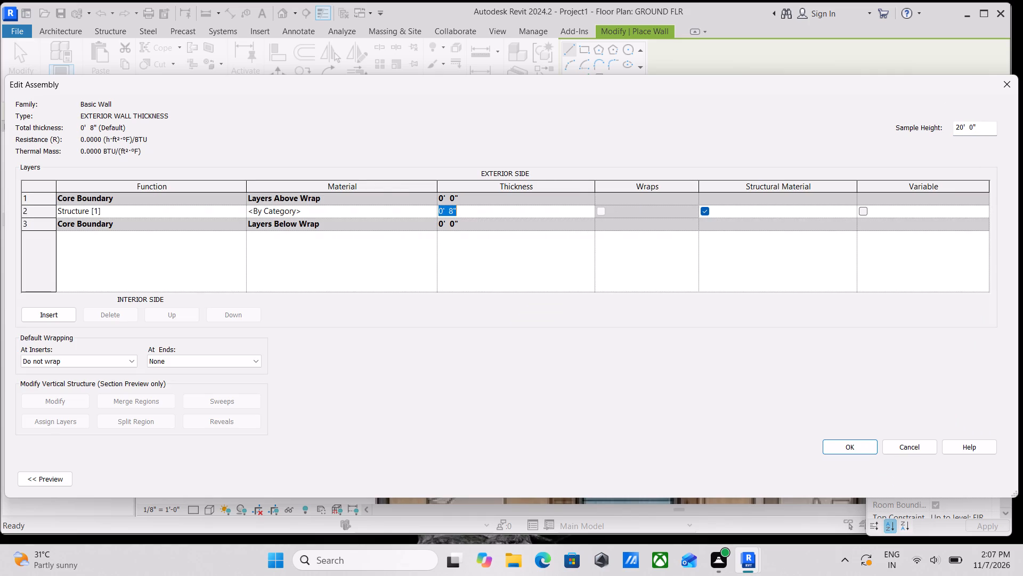
pyautogui.press('9')
pyautogui.hotkey('shift', '"')
# Open the material selection for the Structure [1] layer of the exterior wall type.
pyautogui.click(419, 213)
pyautogui.click(434, 212)
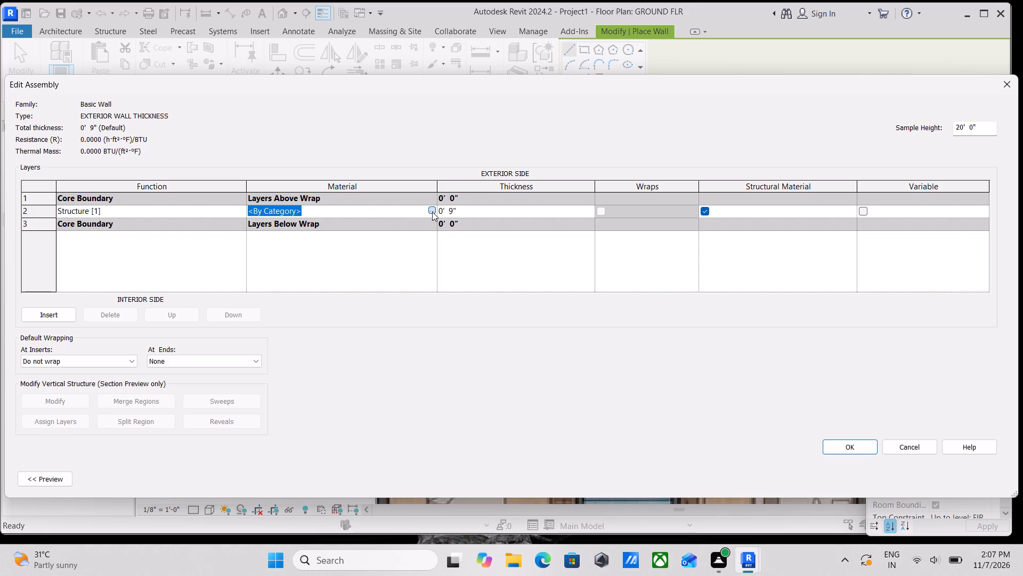
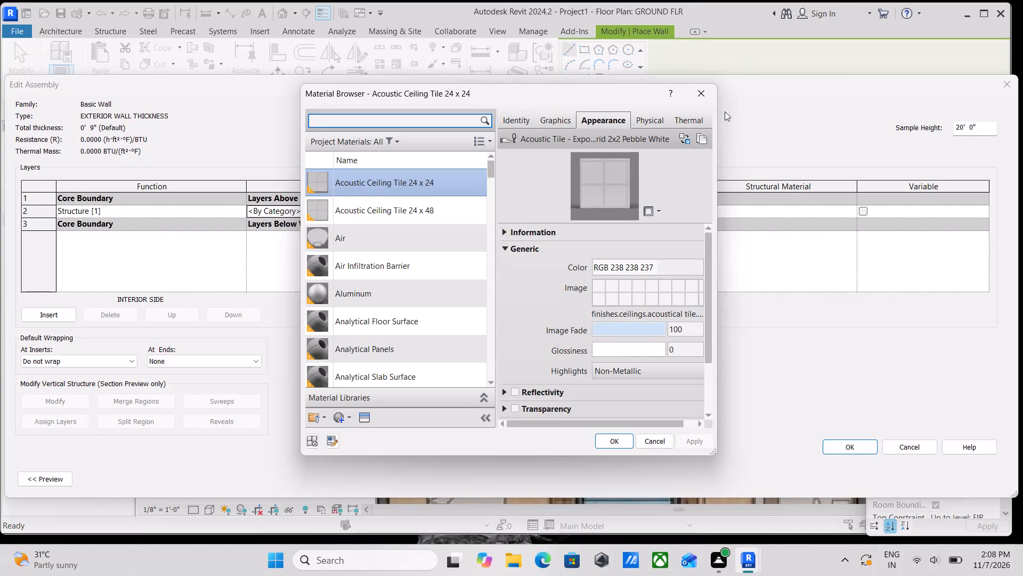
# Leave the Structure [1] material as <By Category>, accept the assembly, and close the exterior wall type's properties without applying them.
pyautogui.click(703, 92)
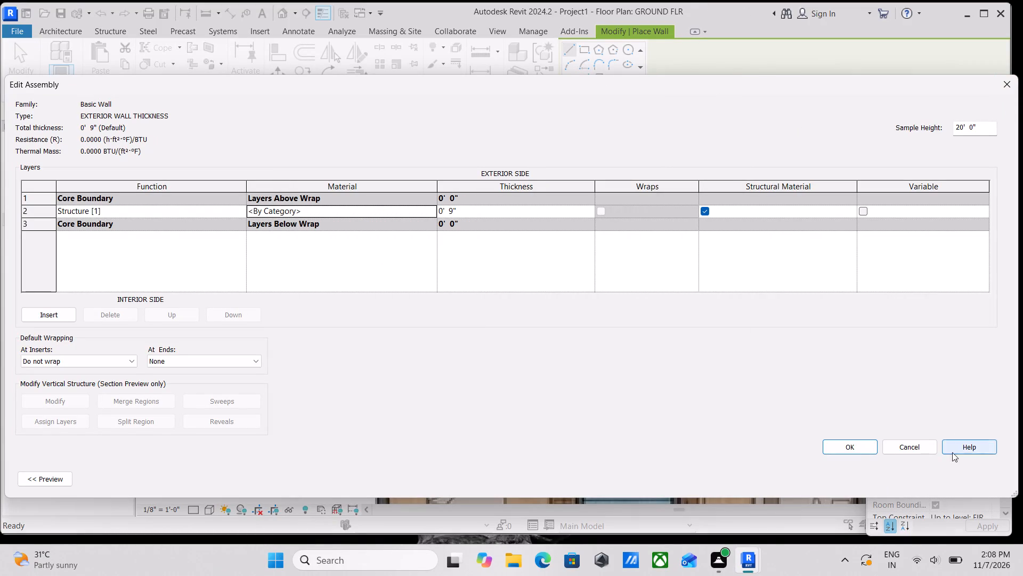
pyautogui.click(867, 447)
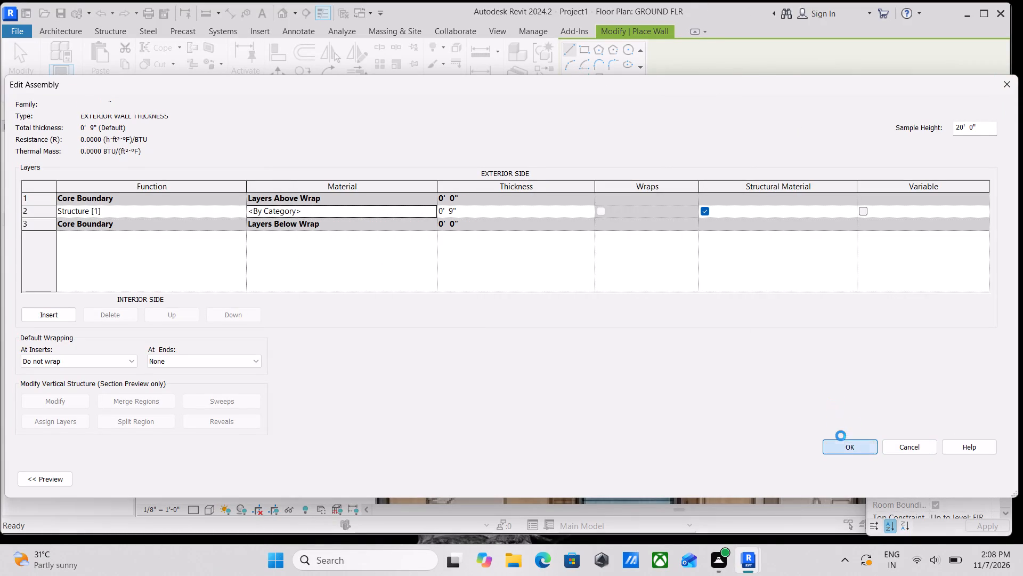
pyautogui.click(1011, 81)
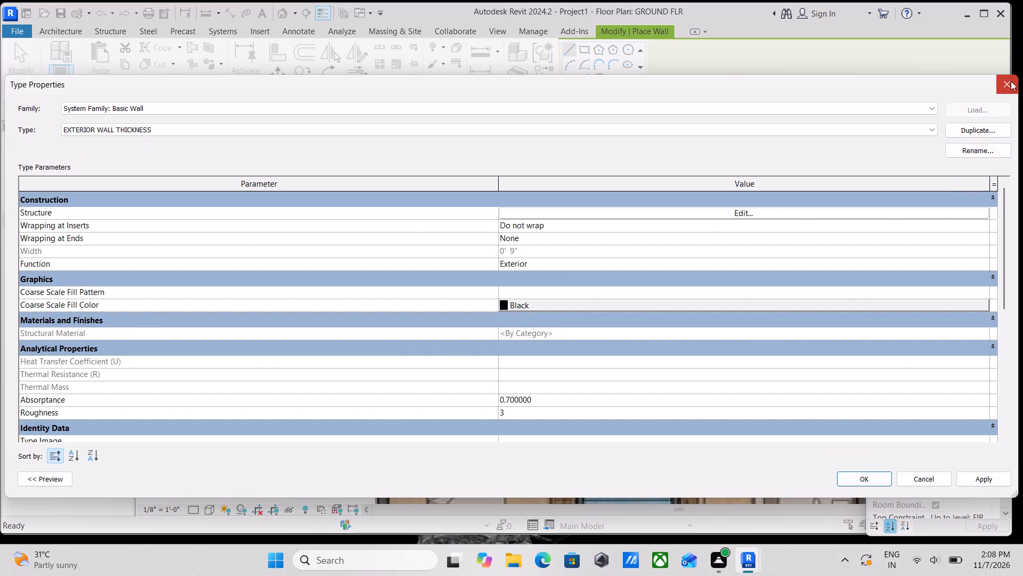
# Examine the pinned G+1 mansion image in GROUND FLR, covering the front elevation rendering and the floor plan below it.
pyautogui.scroll(-7, 547, 264)
pyautogui.moveTo(551, 266); pyautogui.dragTo(482, 575, button='middle')
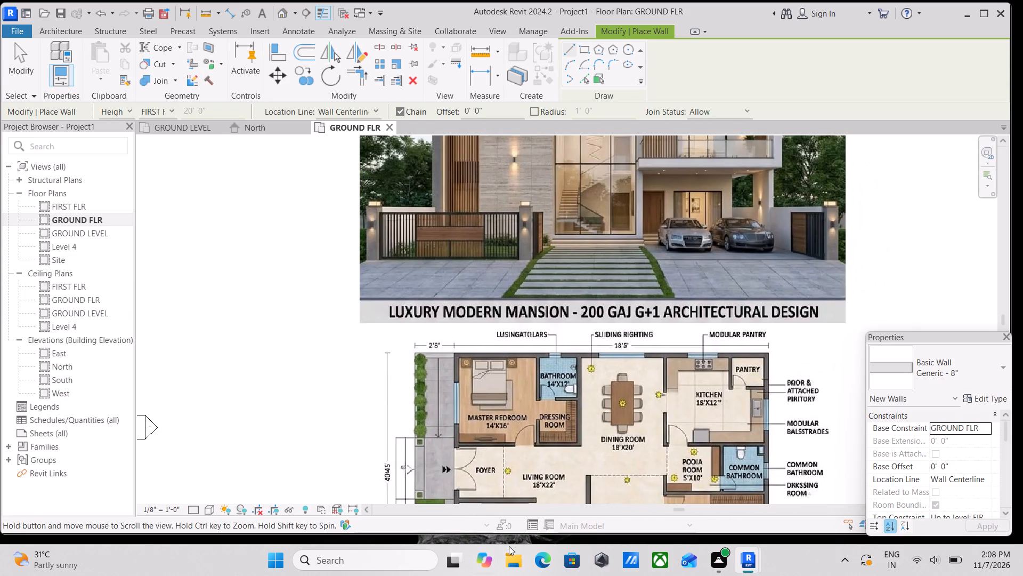
pyautogui.moveTo(608, 324); pyautogui.dragTo(646, 513, button='middle')
pyautogui.scroll(-1, 608, 324)
pyautogui.scroll(4, 648, 508)
pyautogui.moveTo(704, 417); pyautogui.dragTo(712, 370, button='middle')
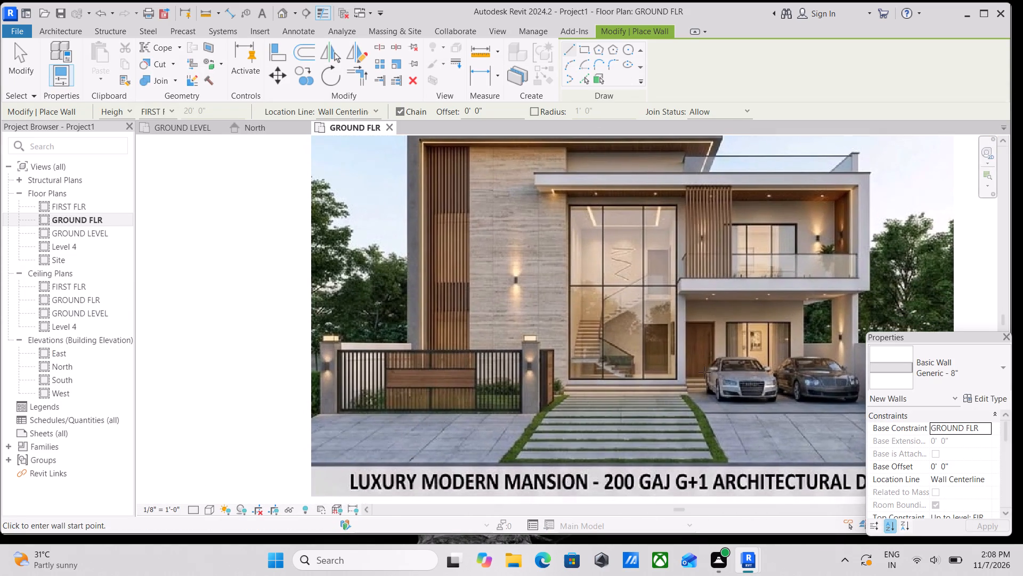
pyautogui.scroll(3, 547, 343)
pyautogui.moveTo(513, 351); pyautogui.dragTo(451, 451, button='middle')
pyautogui.scroll(-2, 608, 341)
pyautogui.moveTo(608, 341); pyautogui.dragTo(576, 367, button='middle')
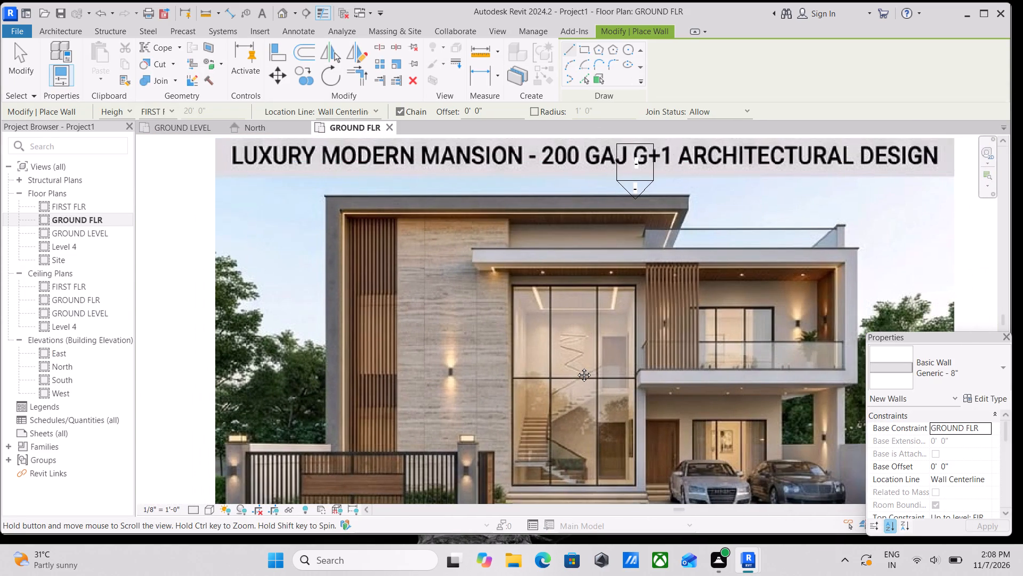
pyautogui.moveTo(576, 367); pyautogui.dragTo(547, 354, button='middle')
pyautogui.scroll(3, 660, 341)
pyautogui.scroll(-2, 668, 353)
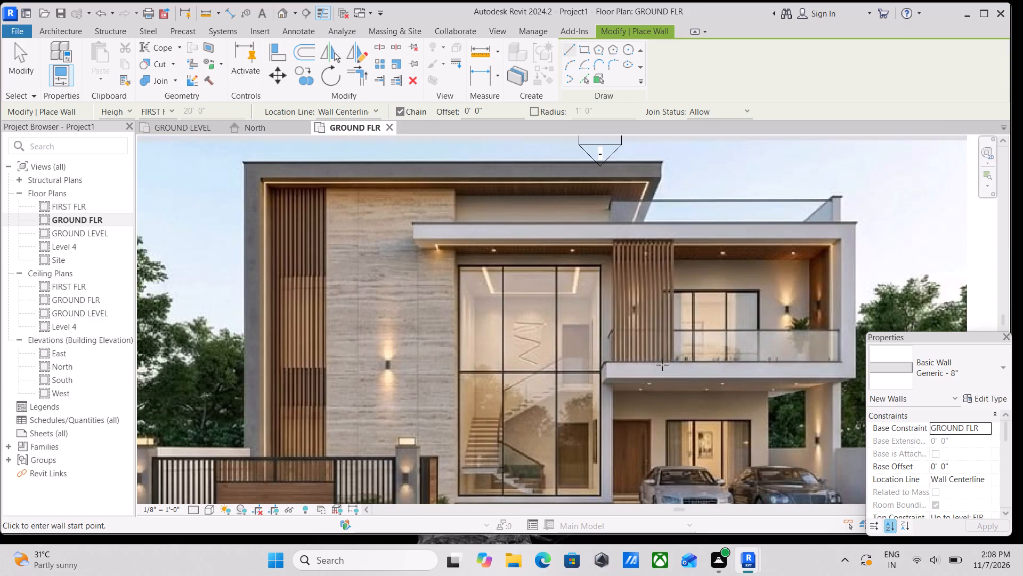
pyautogui.moveTo(653, 362); pyautogui.dragTo(695, 242, button='middle')
pyautogui.scroll(2, 459, 253)
pyautogui.scroll(-3, 409, 242)
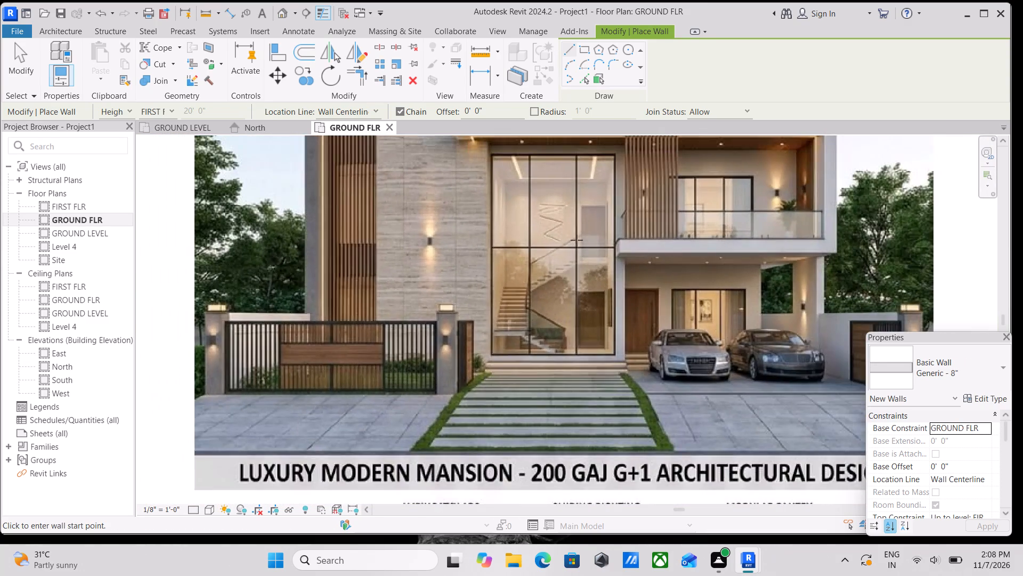
pyautogui.scroll(-3, 604, 262)
pyautogui.moveTo(614, 288); pyautogui.dragTo(689, 221, button='middle')
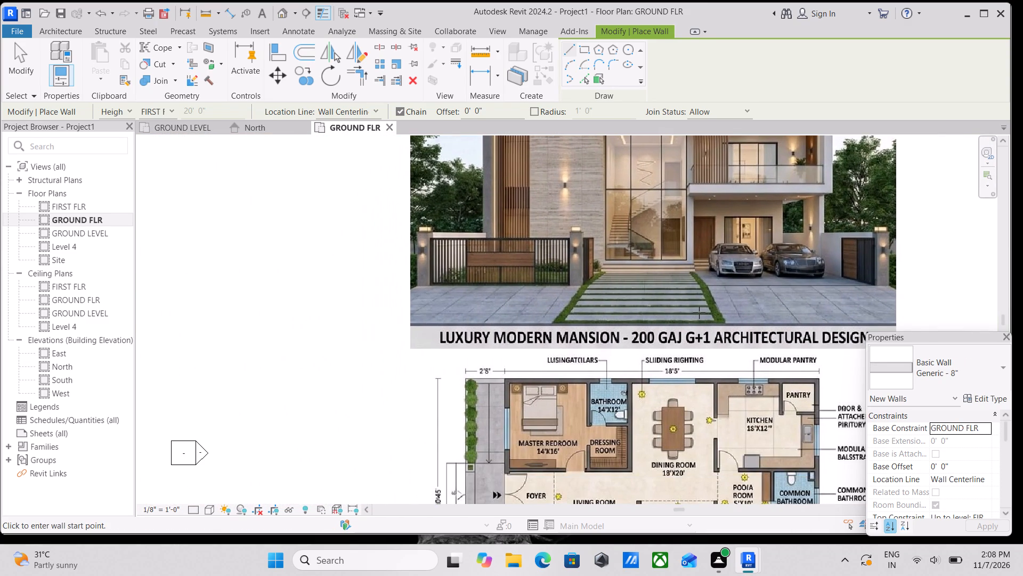
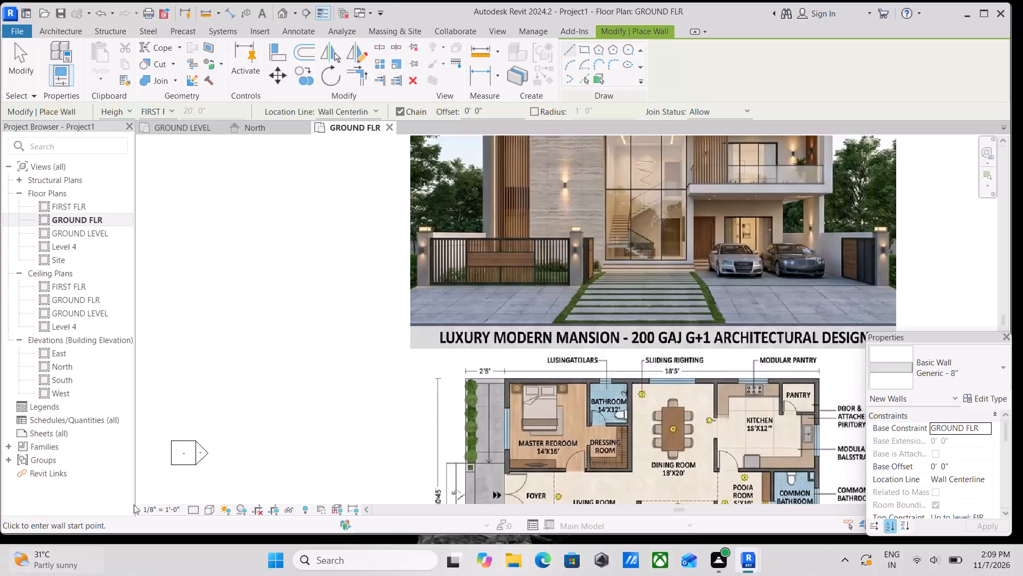
# Examine the mansion's front elevation in the pinned image, focusing on the timber slats, stone-clad wall and tall stair glazing.
pyautogui.scroll(-1, 366, 280)
pyautogui.scroll(6, 597, 190)
pyautogui.scroll(-4, 603, 216)
pyautogui.moveTo(601, 216); pyautogui.dragTo(530, 369, button='middle')
pyautogui.scroll(-1, 583, 265)
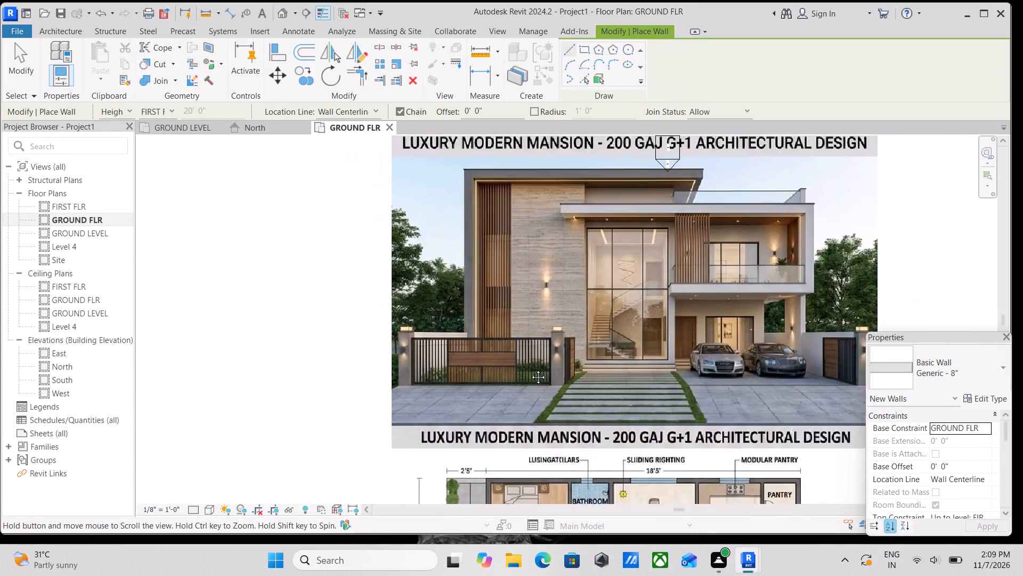
pyautogui.moveTo(530, 369); pyautogui.dragTo(519, 390, button='middle')
pyautogui.scroll(5, 534, 358)
pyautogui.scroll(4, 392, 235)
pyautogui.scroll(3, 612, 262)
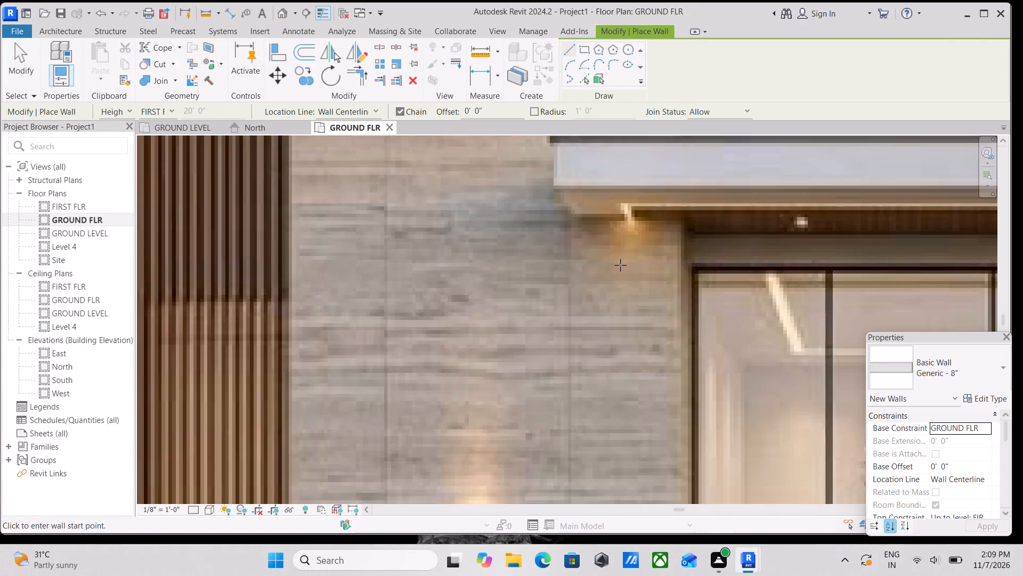
pyautogui.scroll(-14, 623, 265)
pyautogui.scroll(5, 679, 261)
pyautogui.scroll(4, 569, 254)
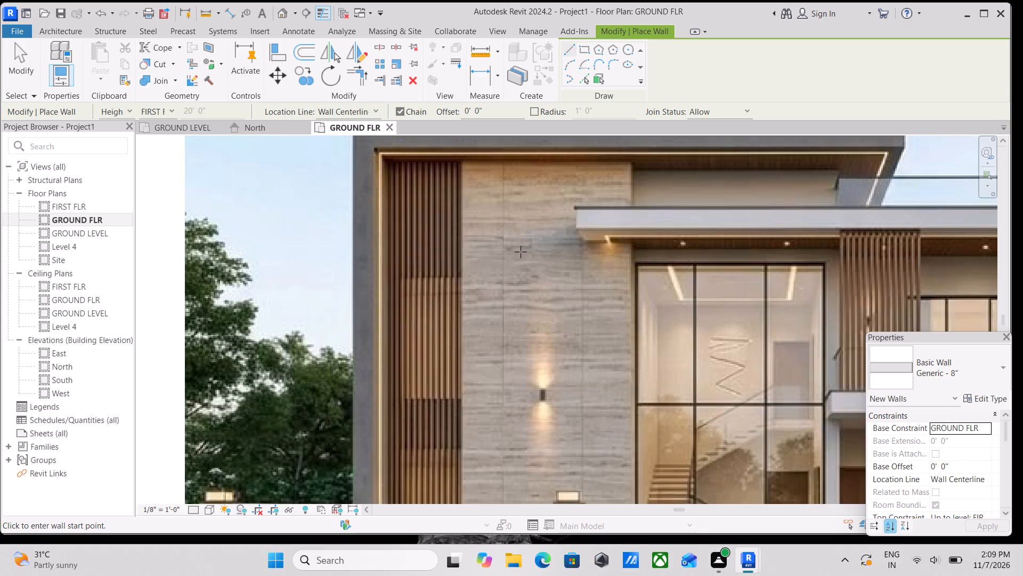
pyautogui.scroll(3, 432, 229)
pyautogui.scroll(-7, 432, 229)
pyautogui.moveTo(469, 217); pyautogui.dragTo(405, 305, button='middle')
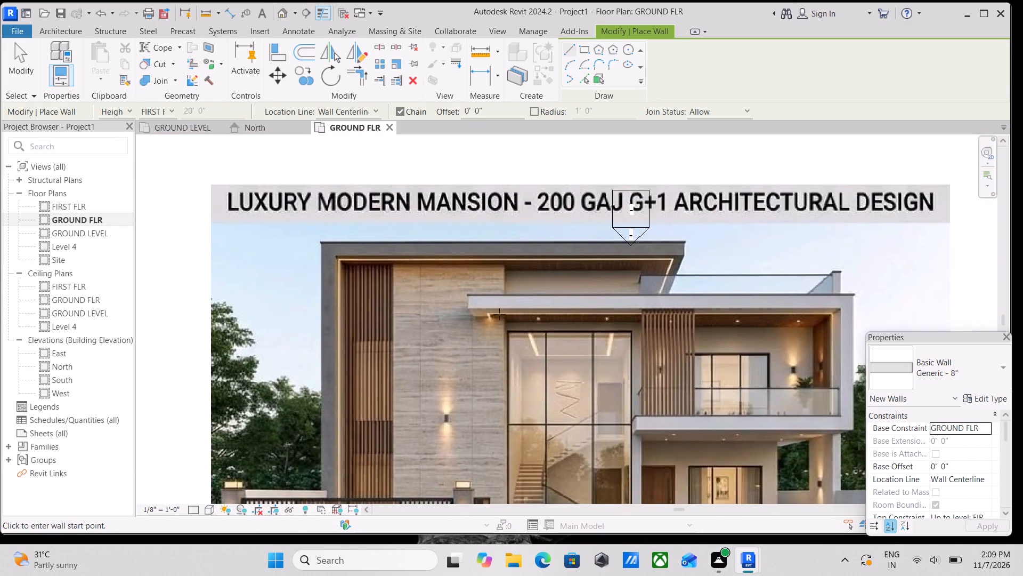
pyautogui.scroll(4, 499, 314)
pyautogui.scroll(-2, 497, 317)
pyautogui.moveTo(437, 261); pyautogui.dragTo(328, 128, button='middle')
pyautogui.scroll(4, 364, 296)
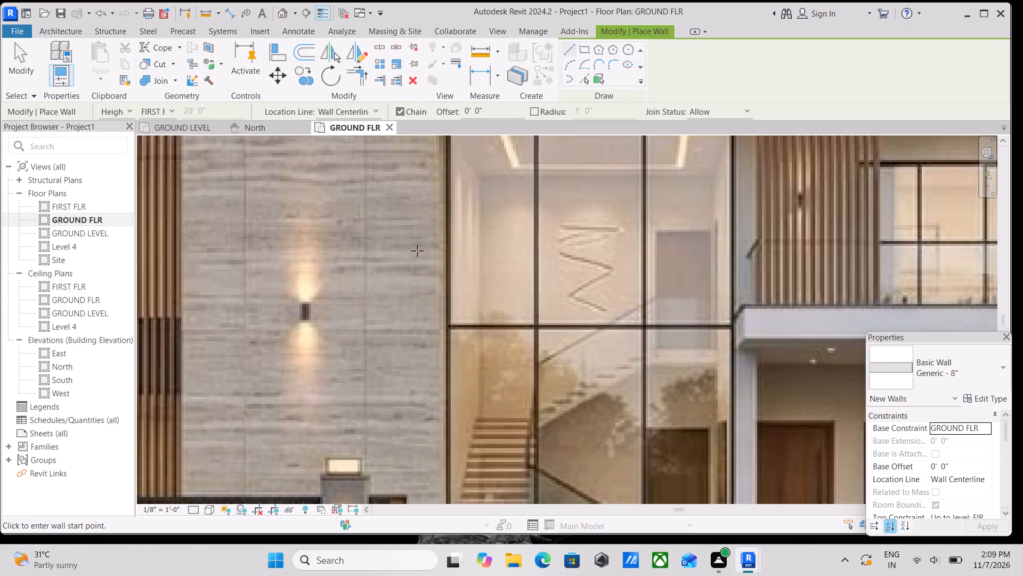
pyautogui.scroll(-6, 505, 260)
# Examine the first floor balcony, the car porch and entrance in the elevation, and the floor plan below.
pyautogui.moveTo(571, 260); pyautogui.dragTo(443, 306, button='middle')
pyautogui.scroll(2, 610, 333)
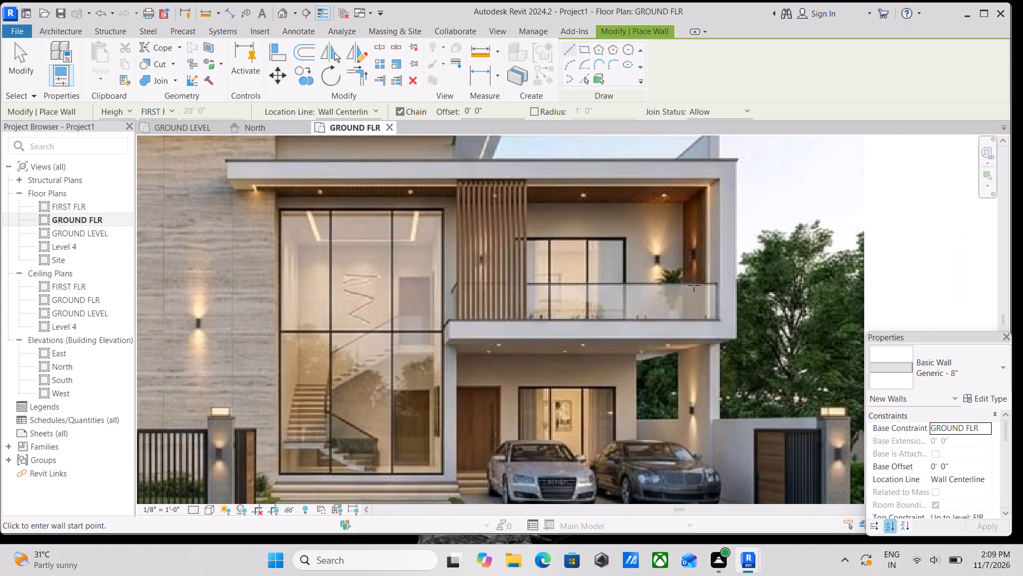
pyautogui.scroll(3, 685, 261)
pyautogui.scroll(4, 604, 236)
pyautogui.scroll(-3, 610, 221)
pyautogui.scroll(-1, 622, 293)
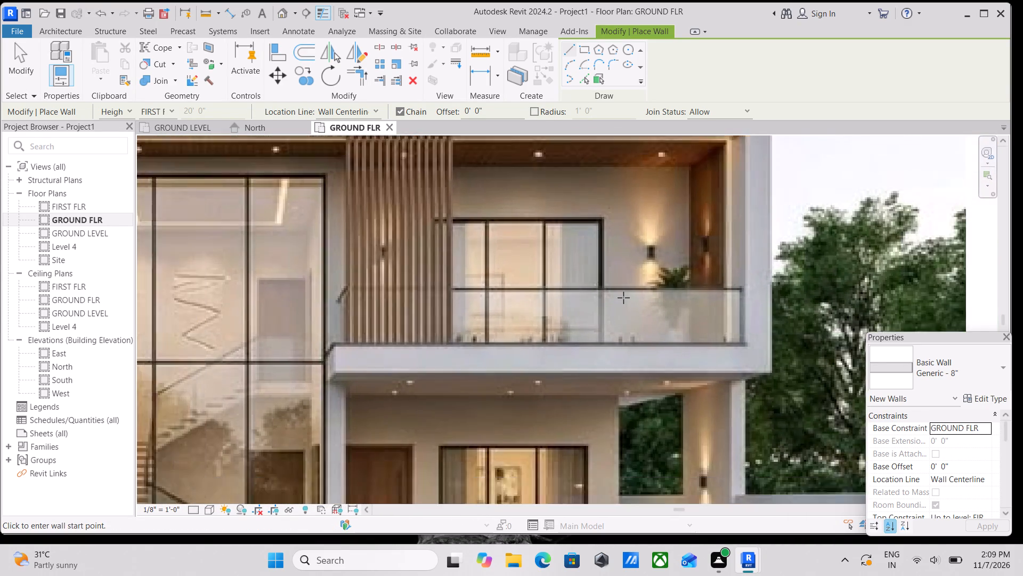
pyautogui.scroll(-2, 623, 298)
pyautogui.moveTo(623, 287); pyautogui.dragTo(630, 185, button='middle')
pyautogui.scroll(4, 592, 347)
pyautogui.scroll(3, 798, 287)
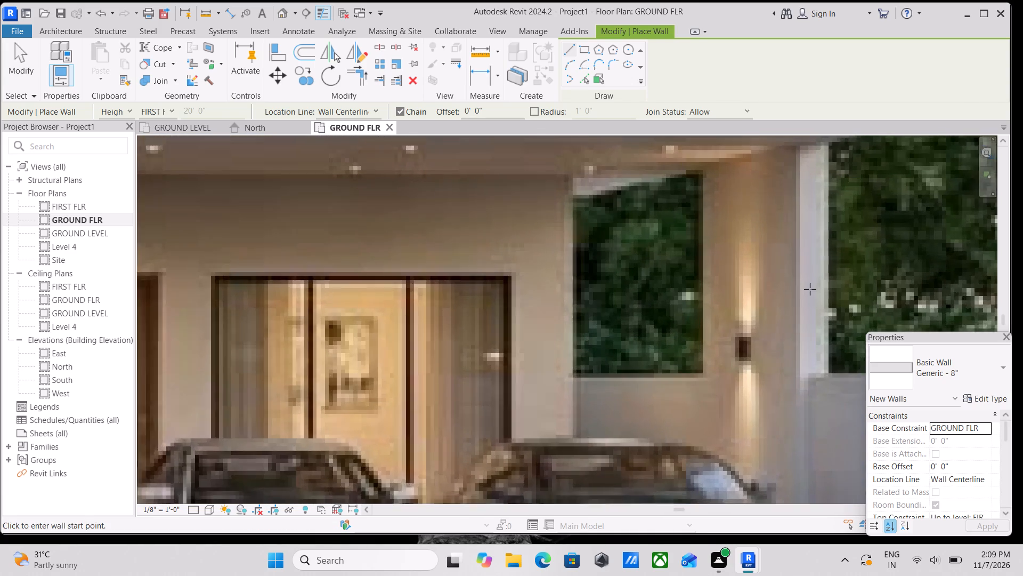
pyautogui.scroll(1, 810, 289)
pyautogui.scroll(-7, 810, 289)
pyautogui.scroll(-6, 764, 308)
pyautogui.scroll(-1, 646, 327)
pyautogui.moveTo(646, 310); pyautogui.dragTo(683, 198, button='middle')
pyautogui.scroll(-1, 683, 198)
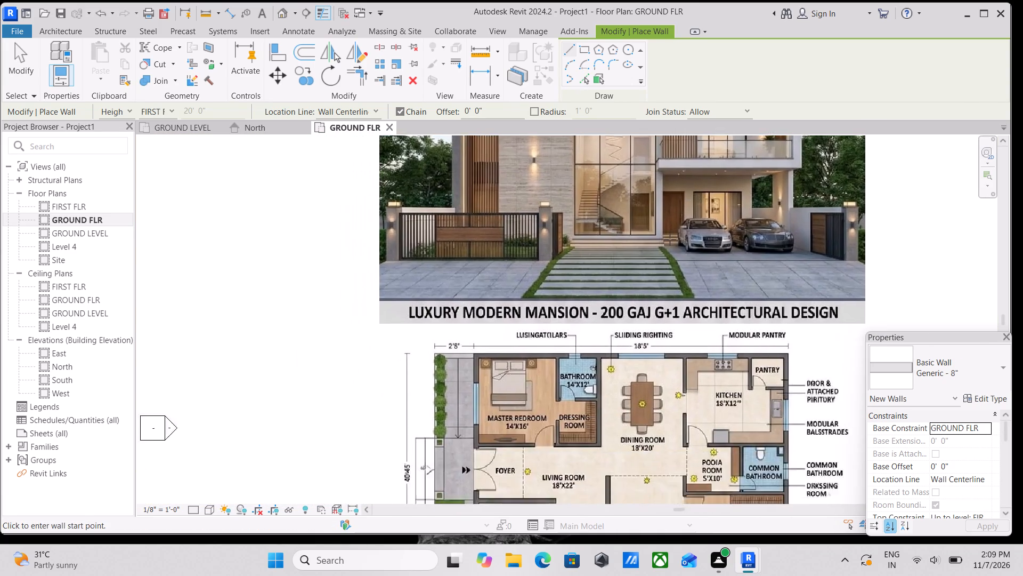
pyautogui.scroll(-3, 536, 361)
pyautogui.scroll(3, 593, 412)
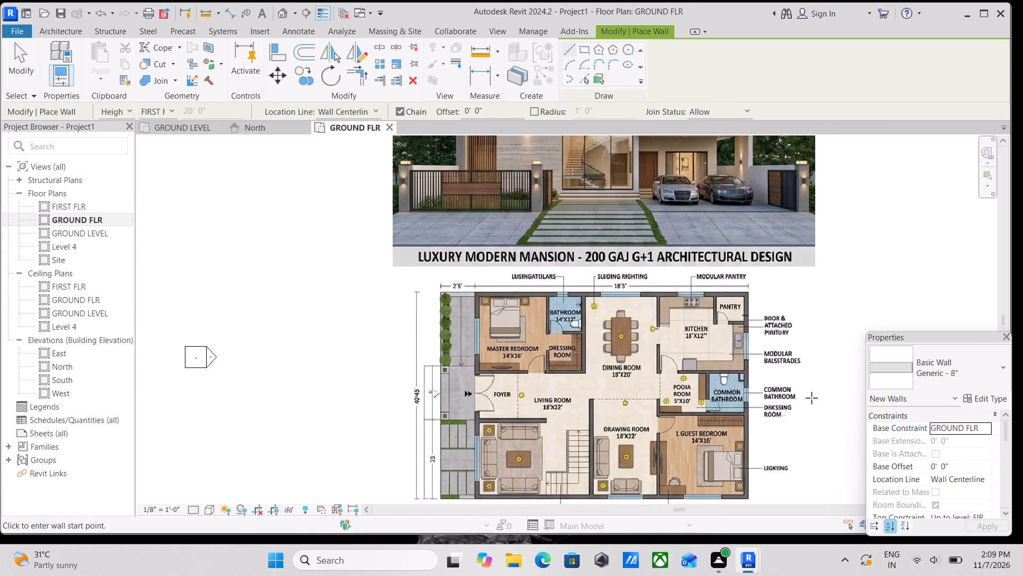
# Review the Generic - 8" wall's type properties and browse the available basic, curtain and stacked wall types.
pyautogui.click(995, 398)
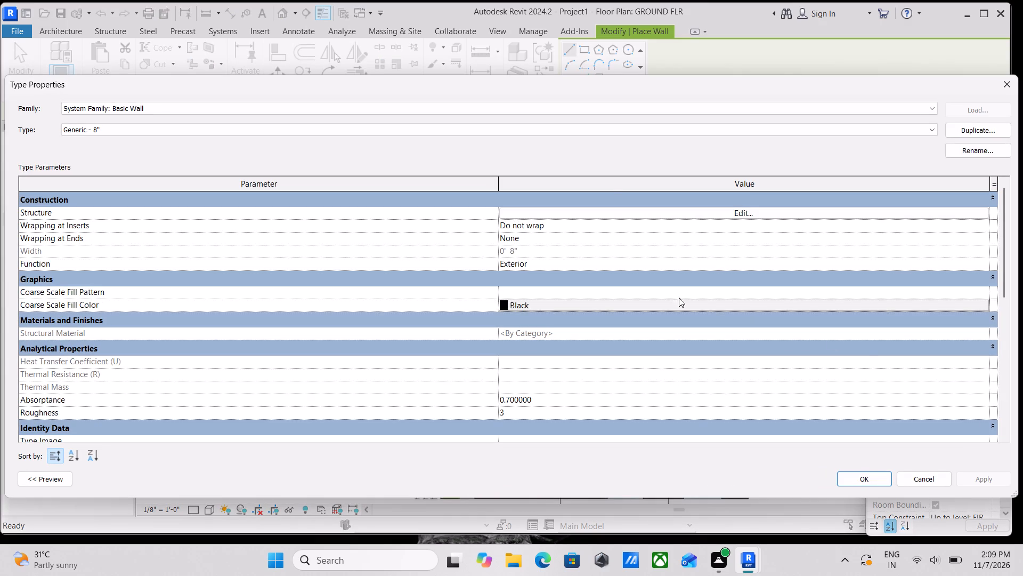
pyautogui.click(1007, 84)
pyautogui.click(983, 371)
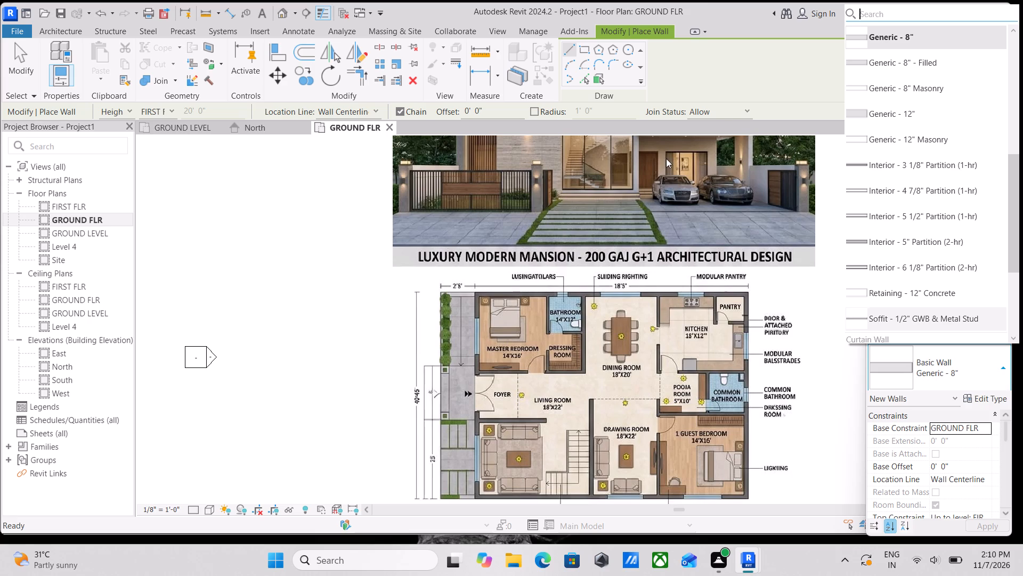
pyautogui.scroll(-3, 916, 145)
pyautogui.scroll(2, 920, 278)
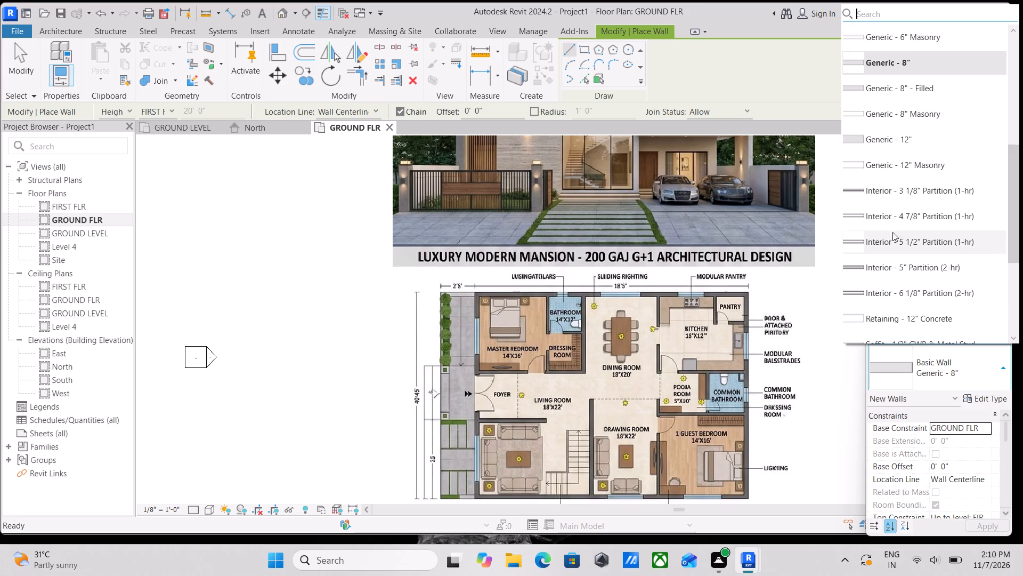
pyautogui.scroll(-4, 913, 59)
pyautogui.scroll(-4, 902, 268)
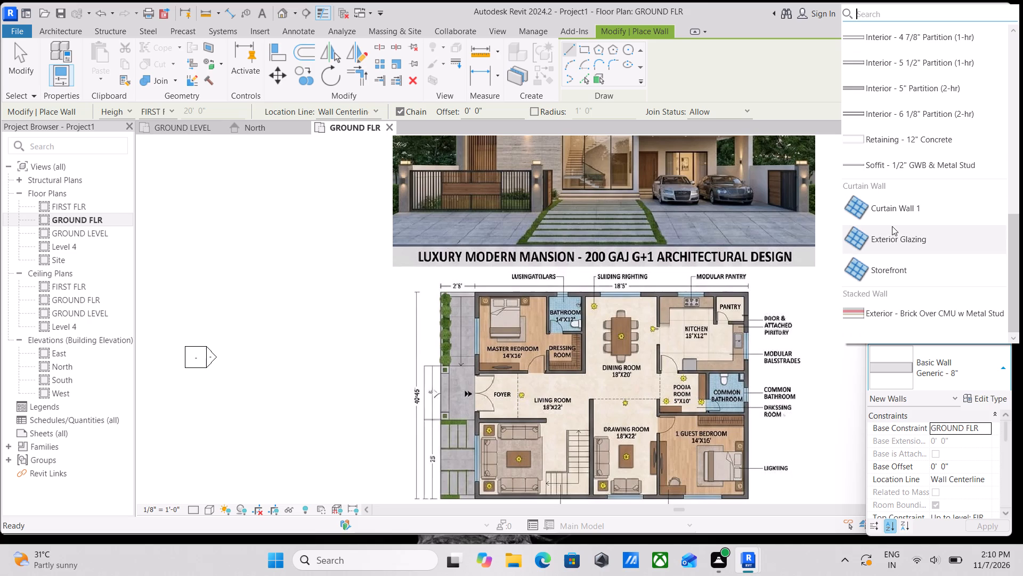
pyautogui.scroll(7, 890, 206)
pyautogui.scroll(1, 896, 101)
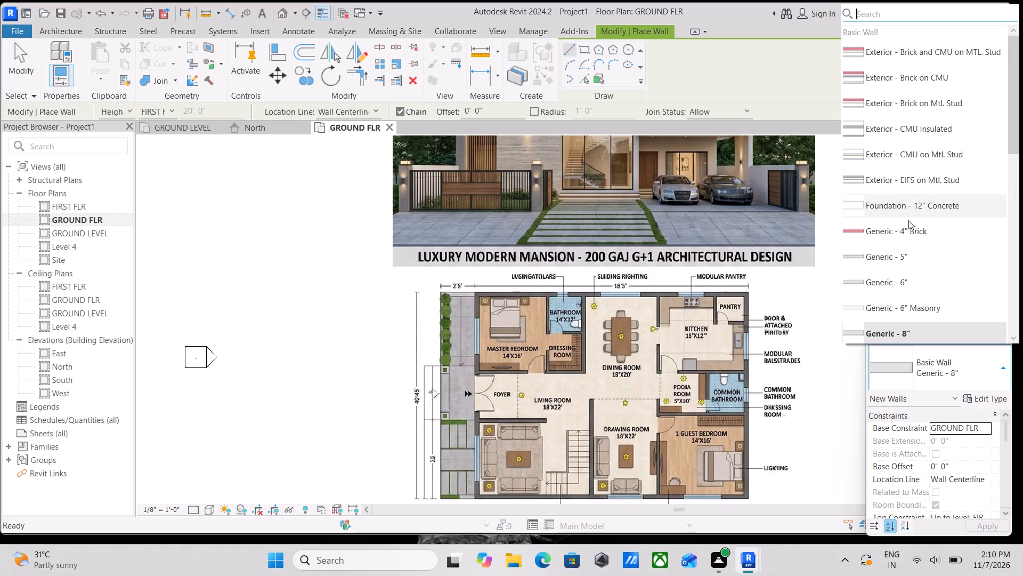
pyautogui.scroll(-3, 930, 287)
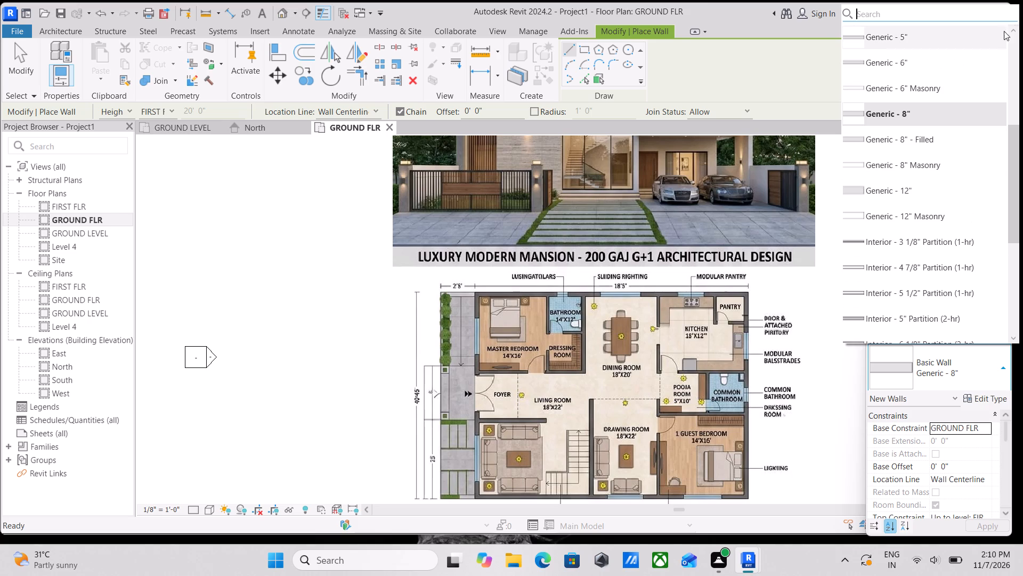
# Duplicate the Generic - 8" wall type under the name EXTERIOR WALL THICKNESS 9".
pyautogui.click(999, 399)
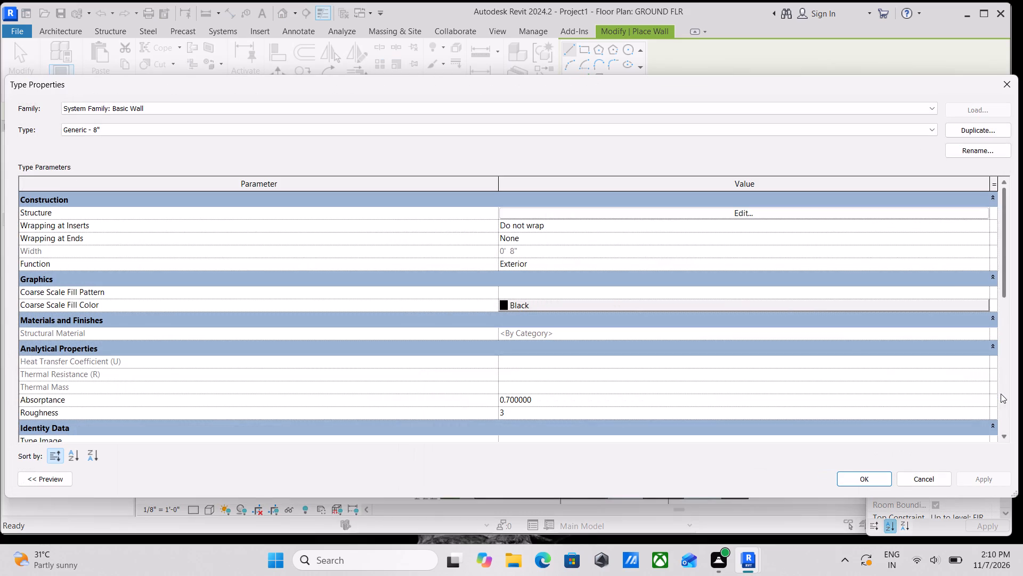
pyautogui.click(989, 125)
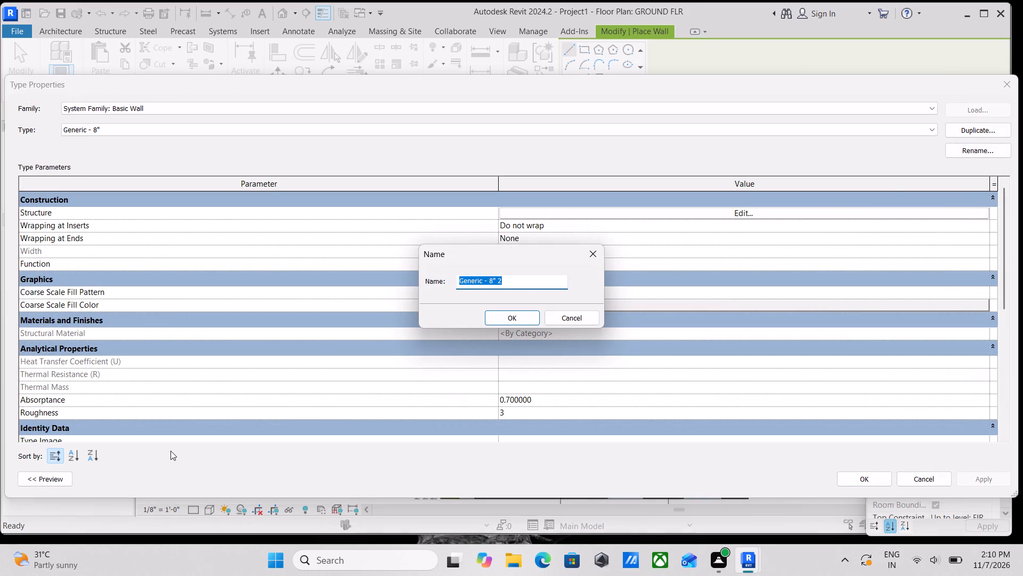
pyautogui.write('EXTE')
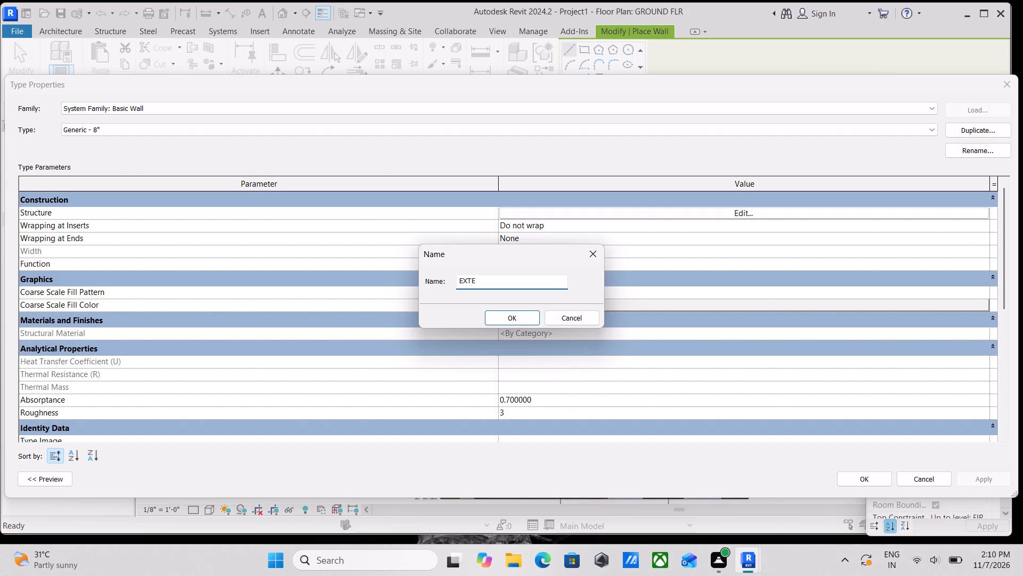
pyautogui.press('BackSpace')
pyautogui.press('e')
pyautogui.press('r')
pyautogui.write('IOR B')
pyautogui.press('BackSpace')
pyautogui.write('WA')
pyautogui.write('LL')
pyautogui.press('space')
pyautogui.press('t')
pyautogui.press('i')
pyautogui.press('BackSpace')
pyautogui.press('BackSpace')
pyautogui.press('BackSpace')
pyautogui.press('space')
pyautogui.press('space')
pyautogui.write('THICK')
pyautogui.press('BackSpace')
pyautogui.press('BackSpace')
pyautogui.press('BackSpace')
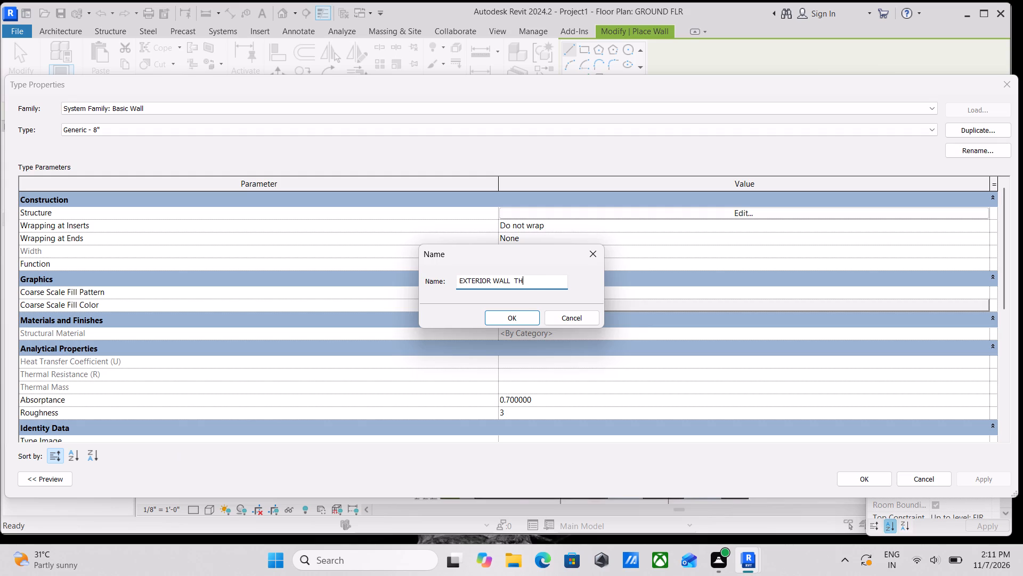
pyautogui.press('BackSpace')
pyautogui.press('BackSpace')
pyautogui.press('BackSpace')
pyautogui.press('space')
pyautogui.write('THICK')
pyautogui.write('NESS')
pyautogui.press('space')
pyautogui.press('9')
pyautogui.hotkey('shift', '"')
pyautogui.click(511, 317)
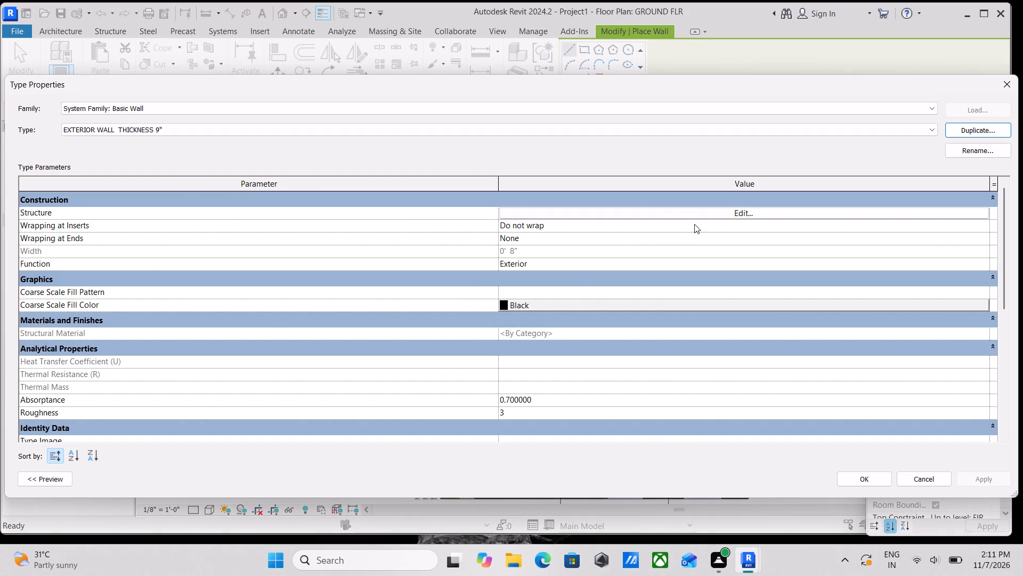
# Set the thickness of the new exterior wall type's Structure [1] layer to 9".
pyautogui.click(736, 210)
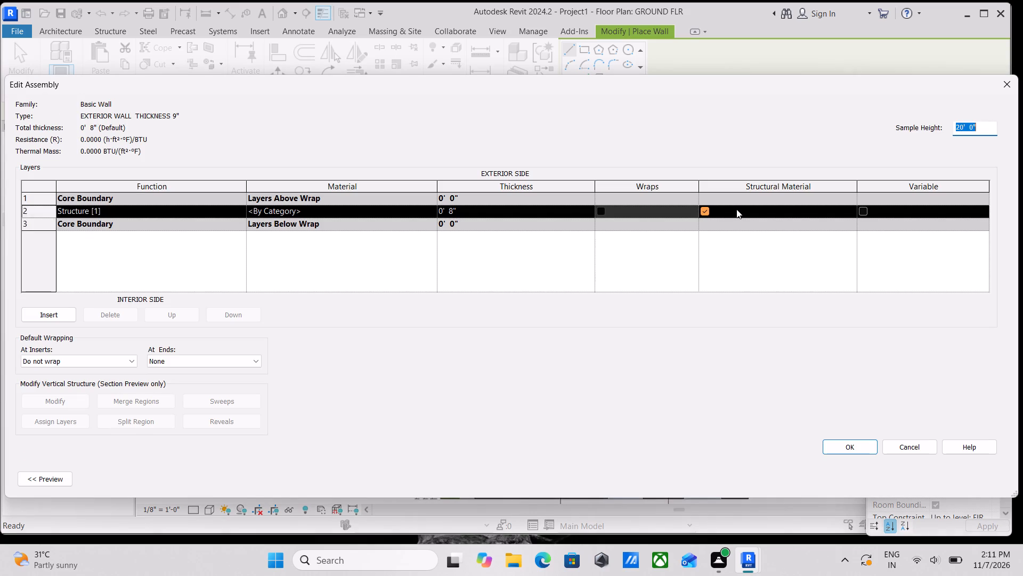
pyautogui.click(501, 212)
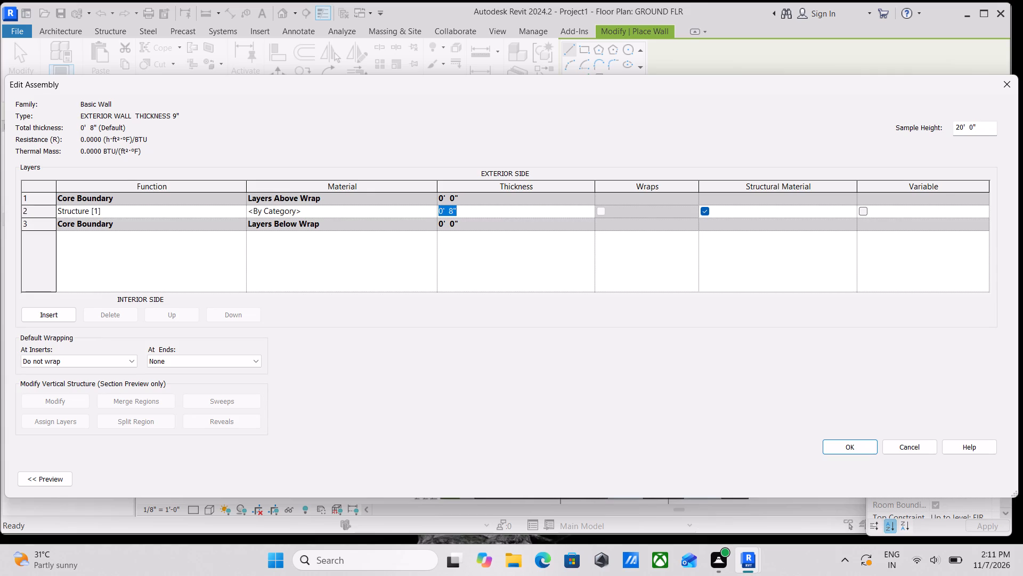
pyautogui.press('9')
pyautogui.hotkey('shift', '"')
# Create a new material for the wall's structure layer and name it BEIGE COLOUR.
pyautogui.click(421, 209)
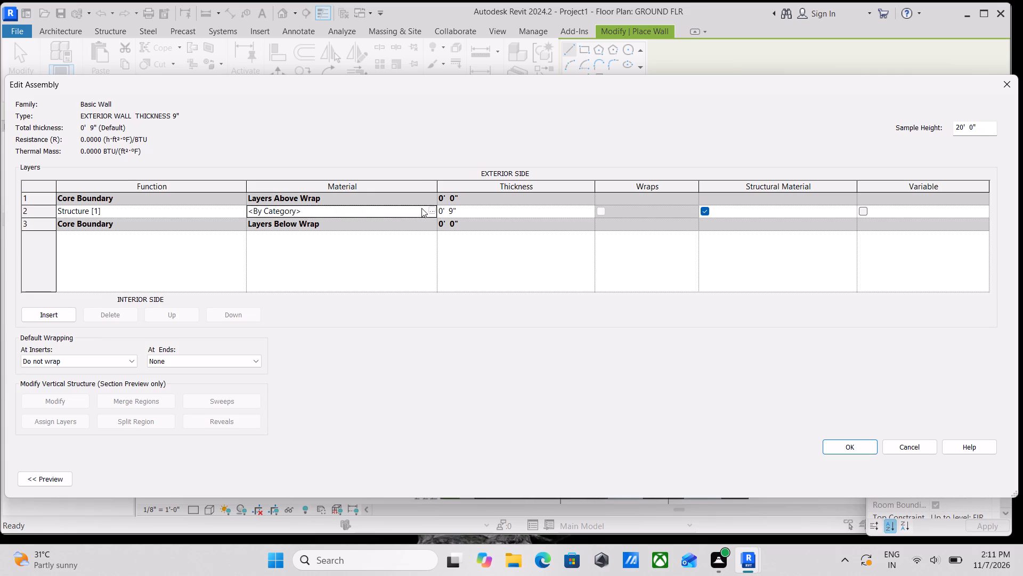
pyautogui.click(431, 210)
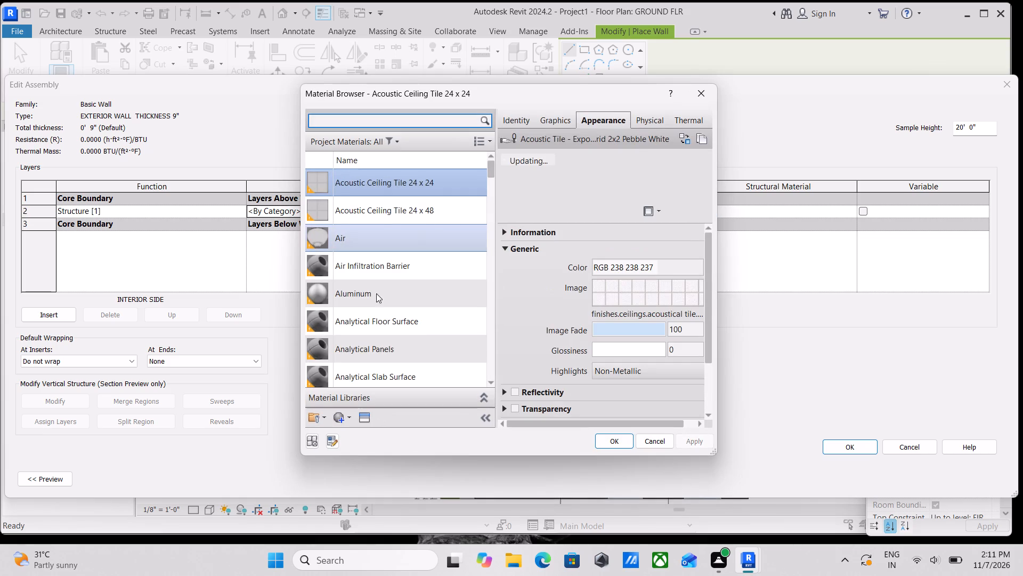
pyautogui.scroll(-3, 338, 371)
pyautogui.click(337, 421)
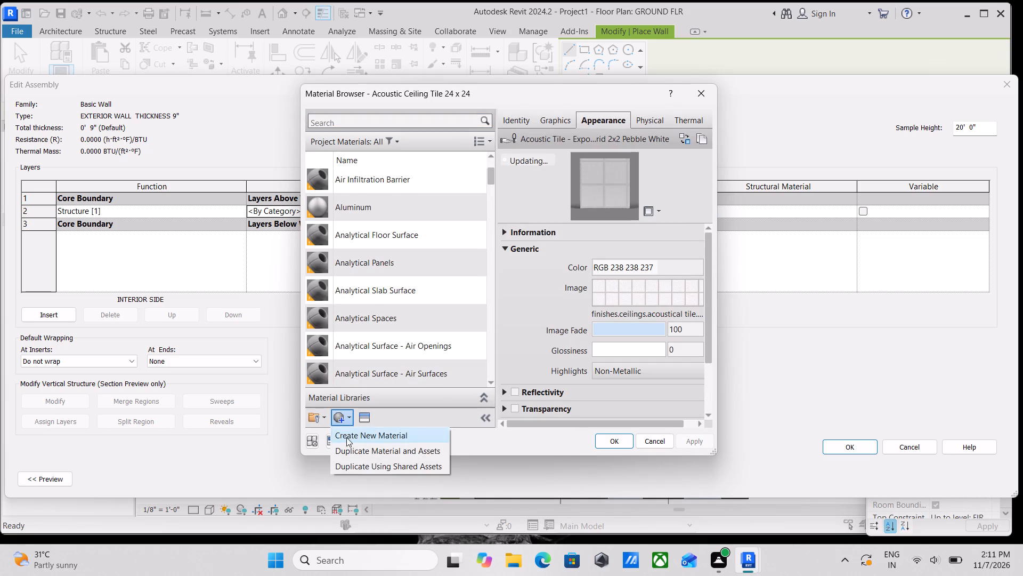
pyautogui.click(346, 437)
pyautogui.rightClick(336, 260)
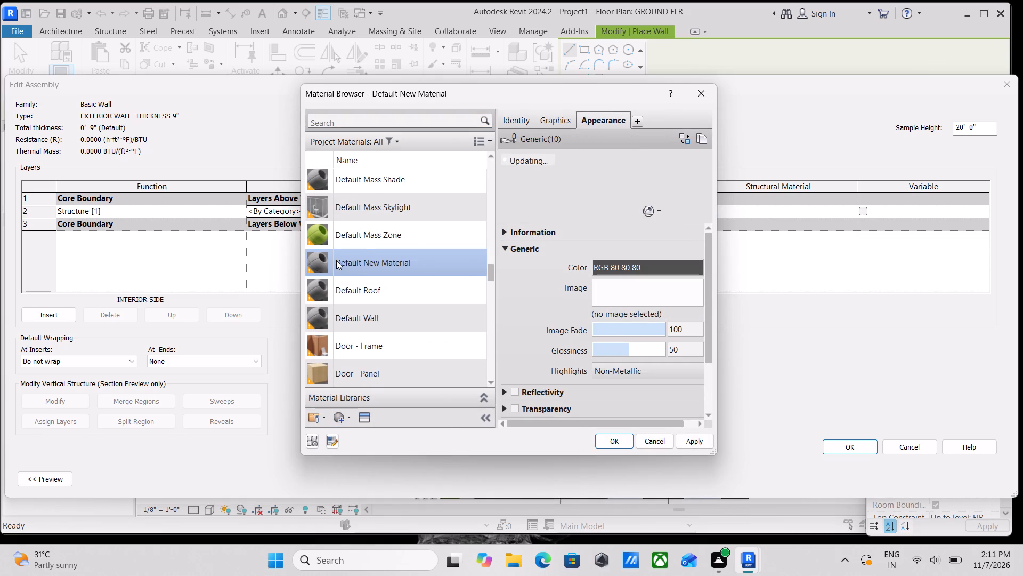
pyautogui.click(377, 306)
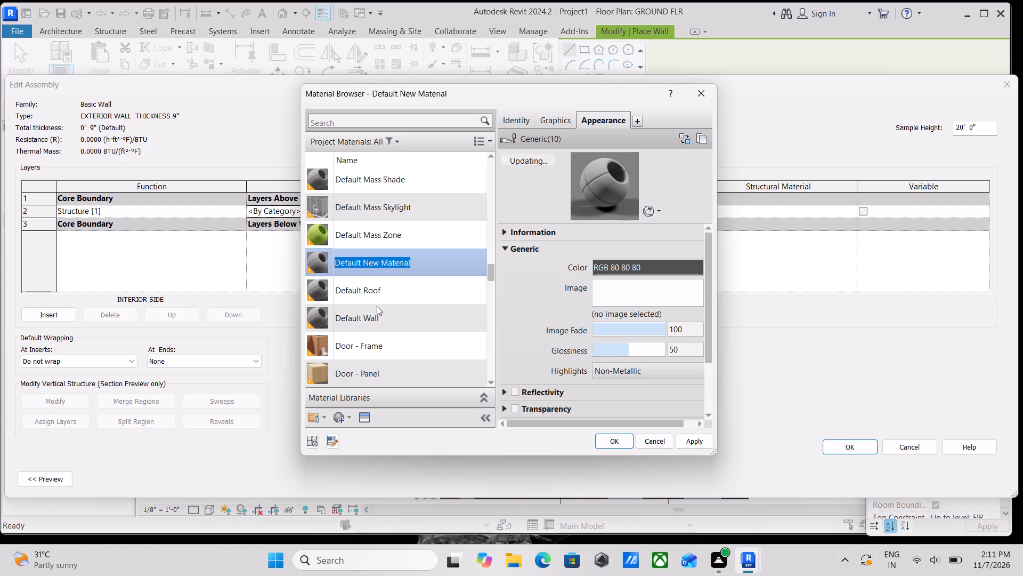
pyautogui.write('BEI')
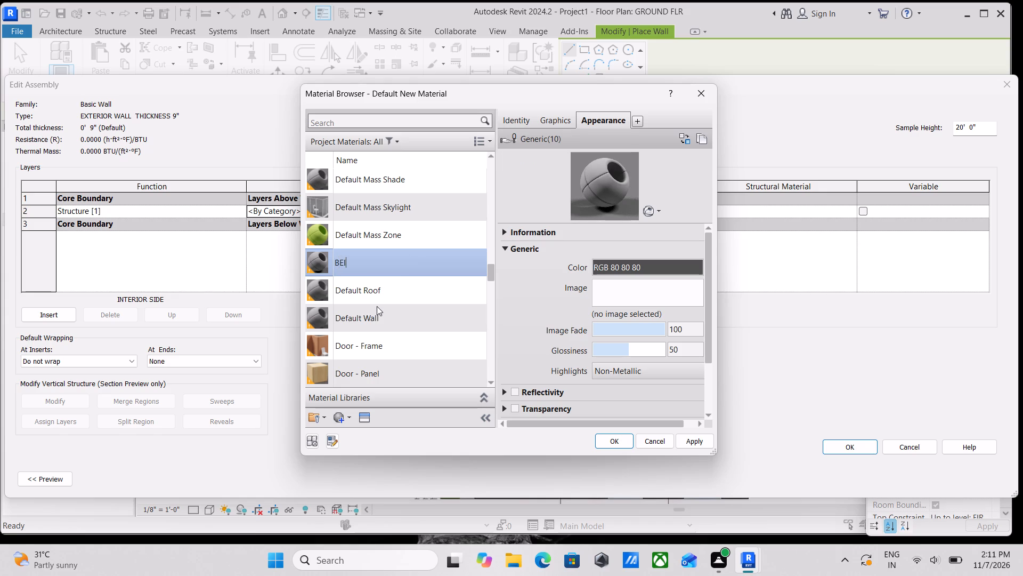
pyautogui.press('g')
pyautogui.press('space')
pyautogui.press('BackSpace')
pyautogui.write('E COLOUR')
# Open the asset browser for the BEIGE COLOUR material and list the Appearance Library's Wall Paint assets.
pyautogui.click(372, 421)
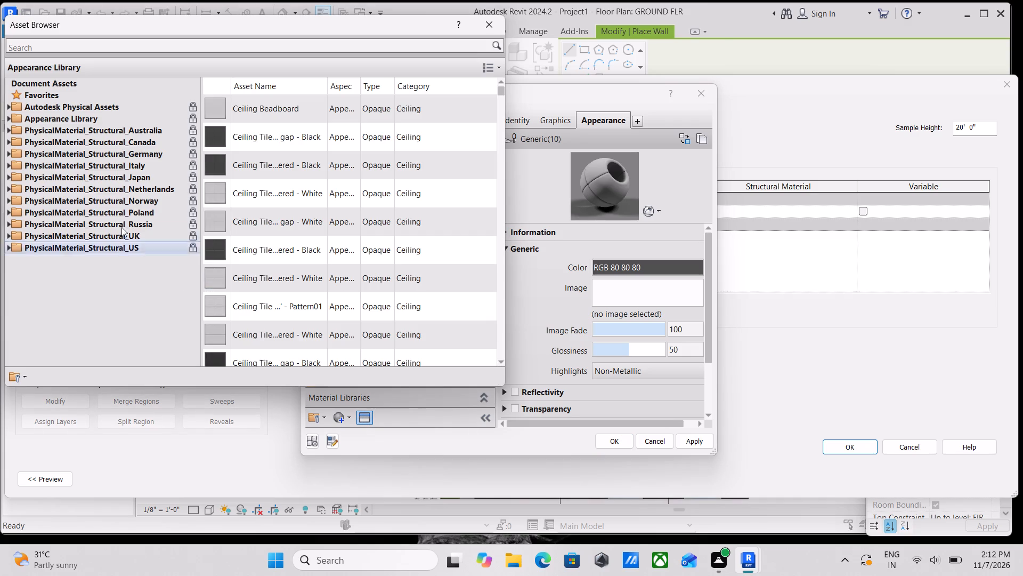
pyautogui.click(7, 119)
pyautogui.scroll(-2, 67, 344)
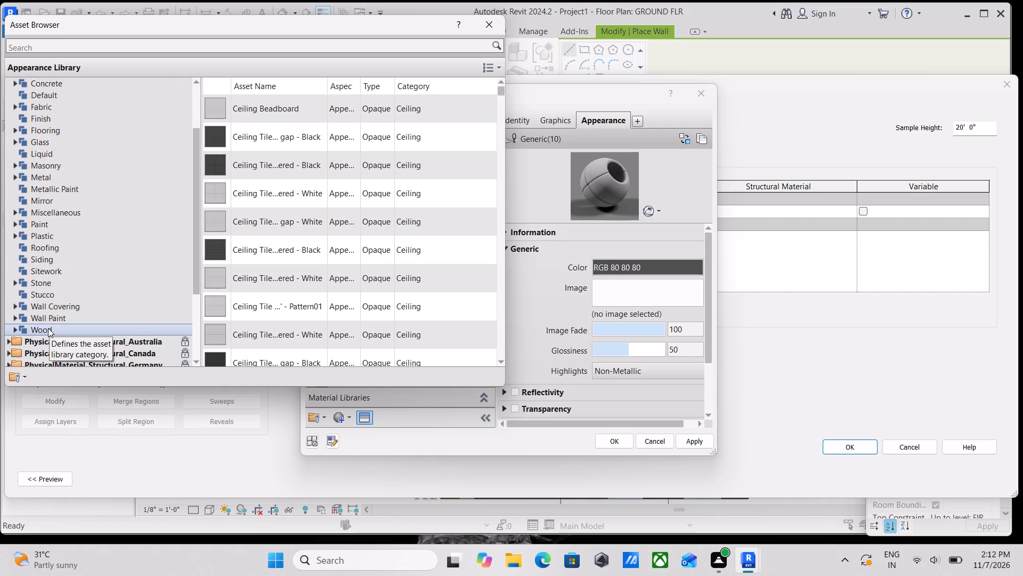
pyautogui.scroll(1, 33, 300)
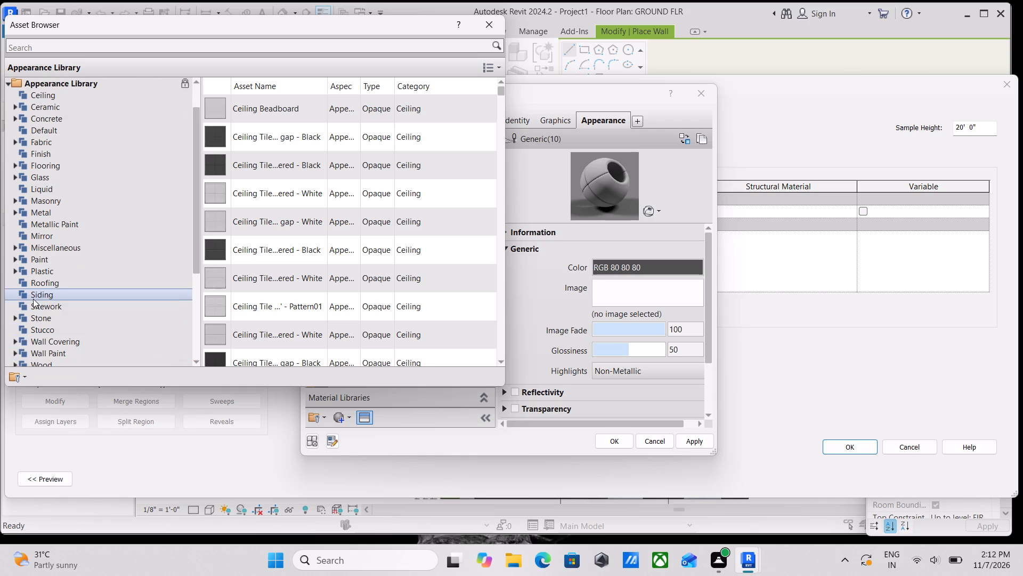
pyautogui.scroll(4, 49, 237)
pyautogui.scroll(-2, 53, 186)
pyautogui.scroll(2, 52, 206)
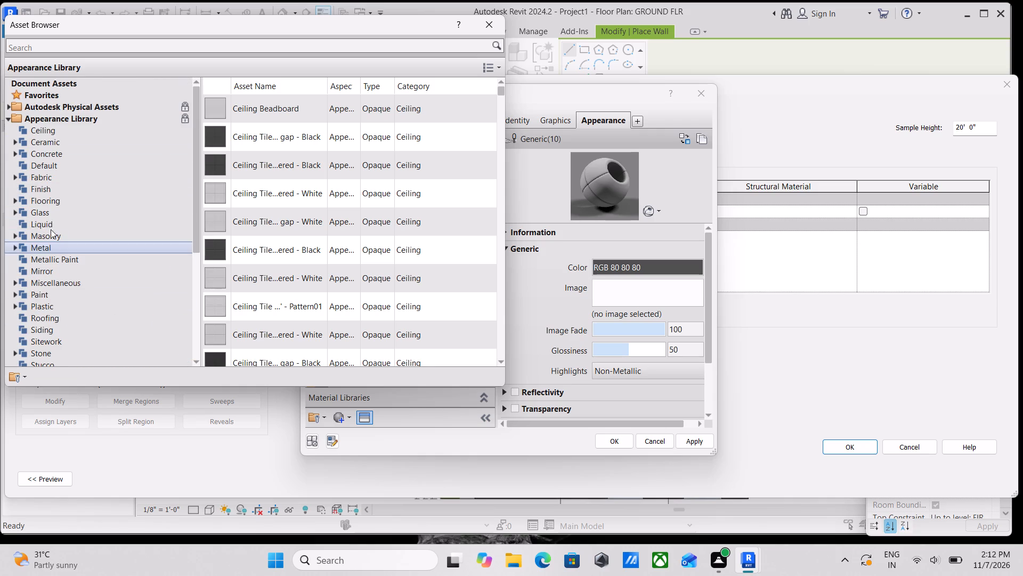
pyautogui.scroll(-3, 37, 307)
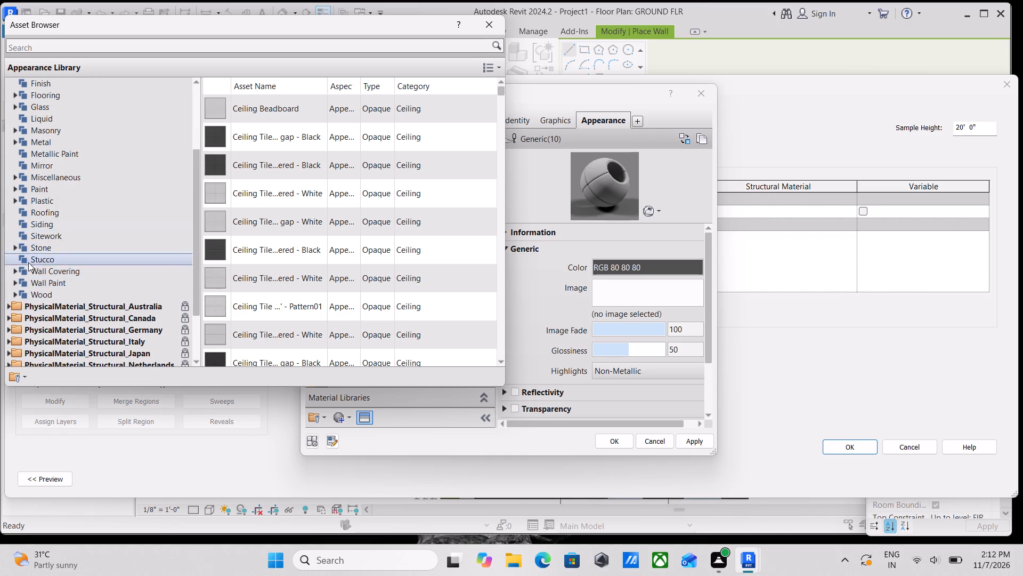
pyautogui.scroll(-1, 30, 268)
pyautogui.click(14, 244)
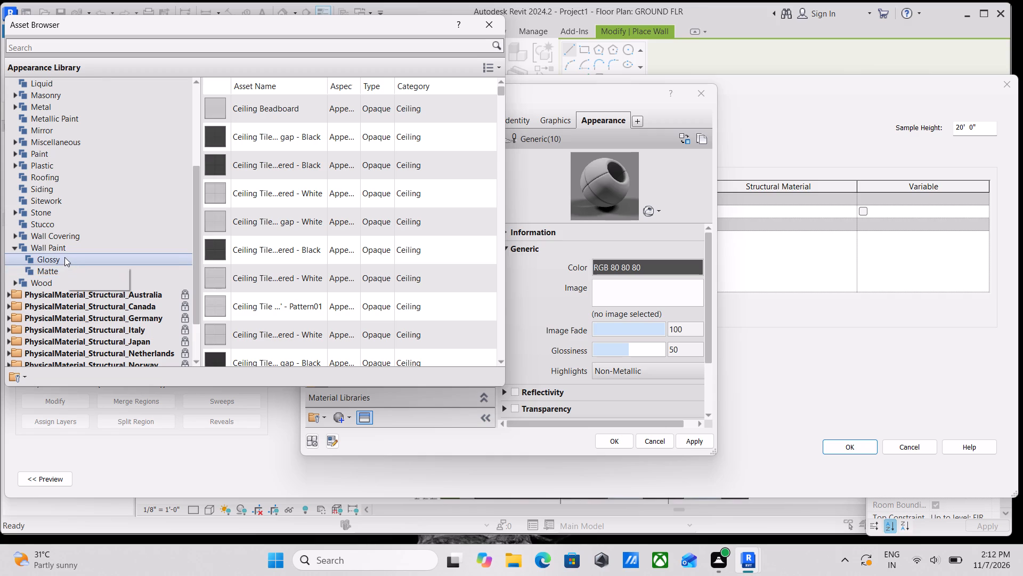
pyautogui.scroll(4, 64, 257)
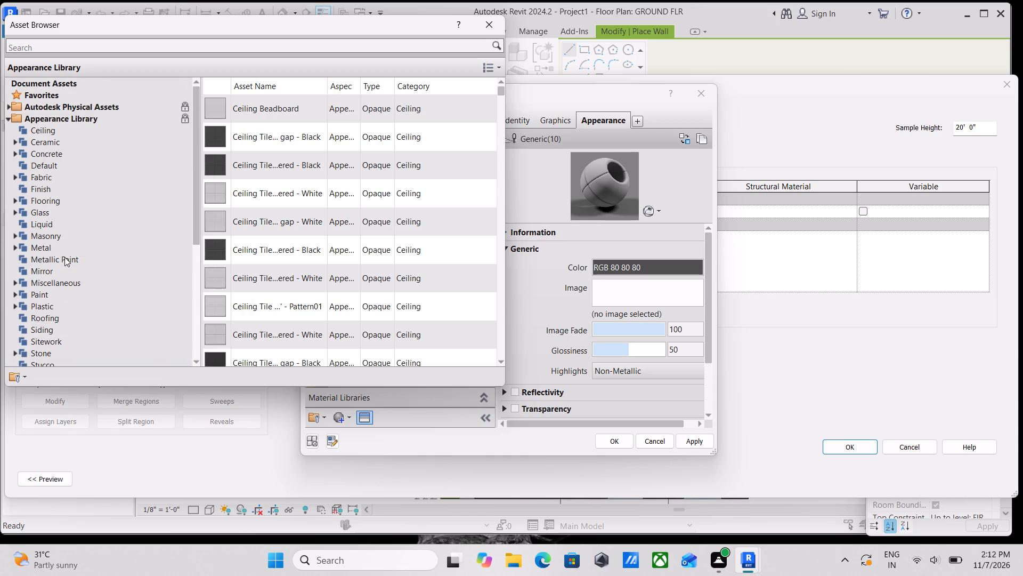
pyautogui.scroll(-3, 64, 257)
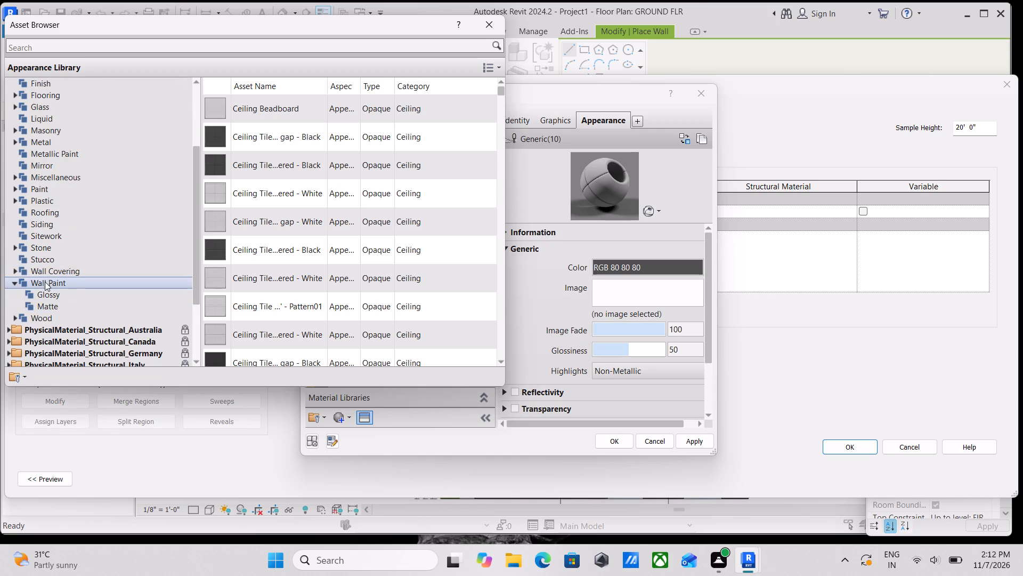
pyautogui.click(56, 283)
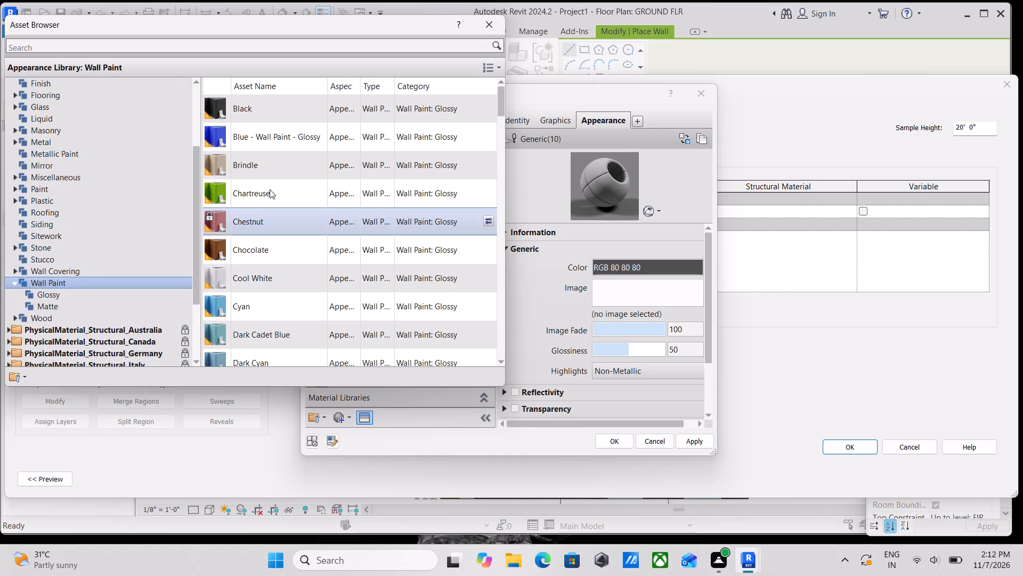
# Replace the BEIGE COLOUR material's appearance with the Light Beige asset from the glossy wall paints.
pyautogui.scroll(-2, 295, 168)
pyautogui.scroll(-1, 262, 198)
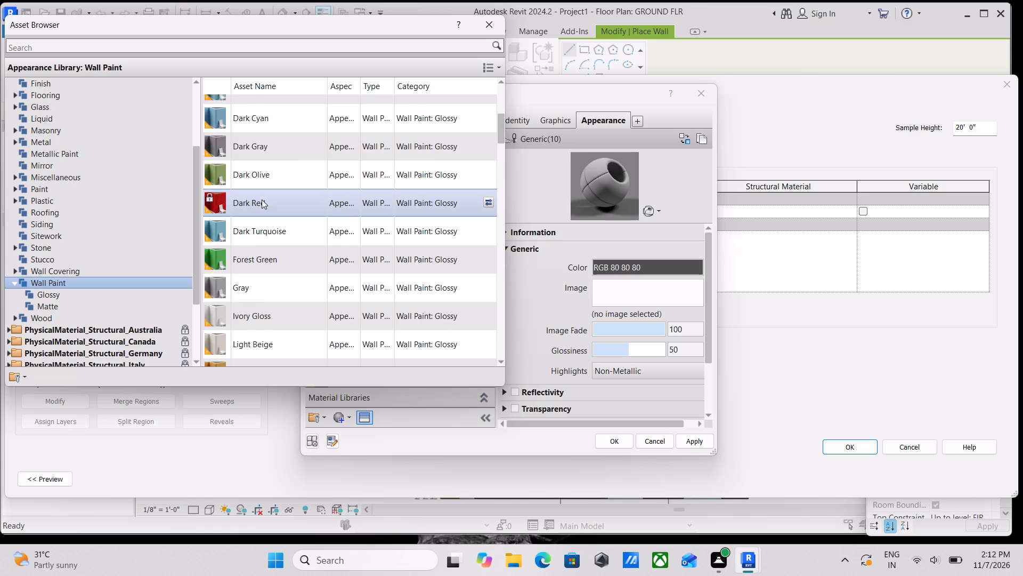
pyautogui.scroll(-1, 262, 199)
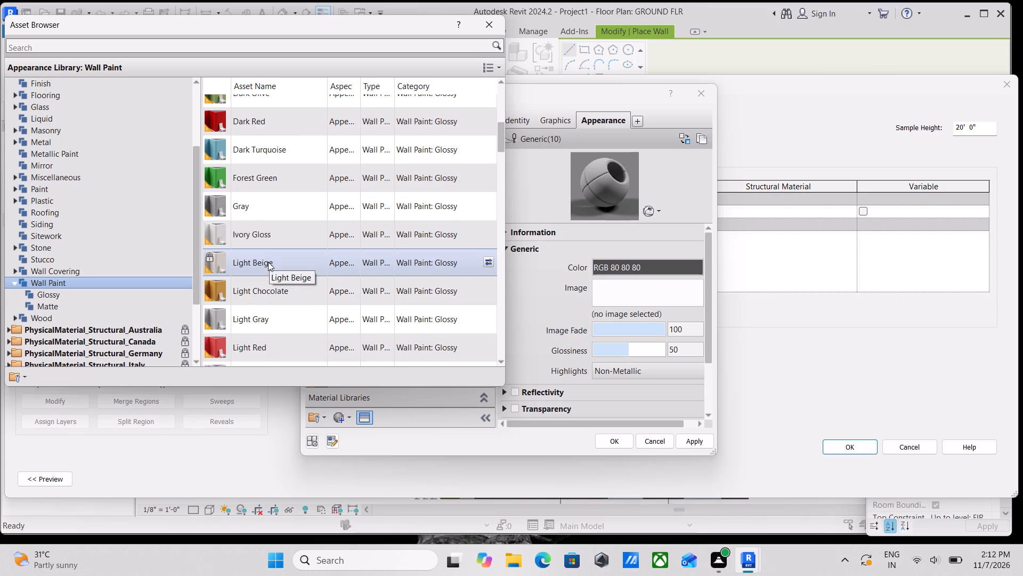
pyautogui.scroll(2, 268, 262)
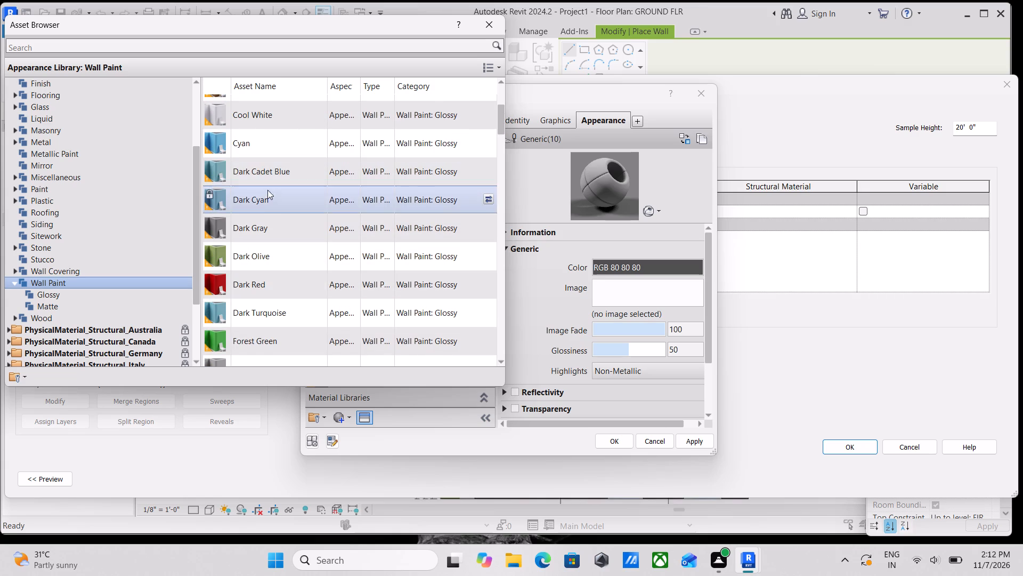
pyautogui.scroll(-3, 255, 225)
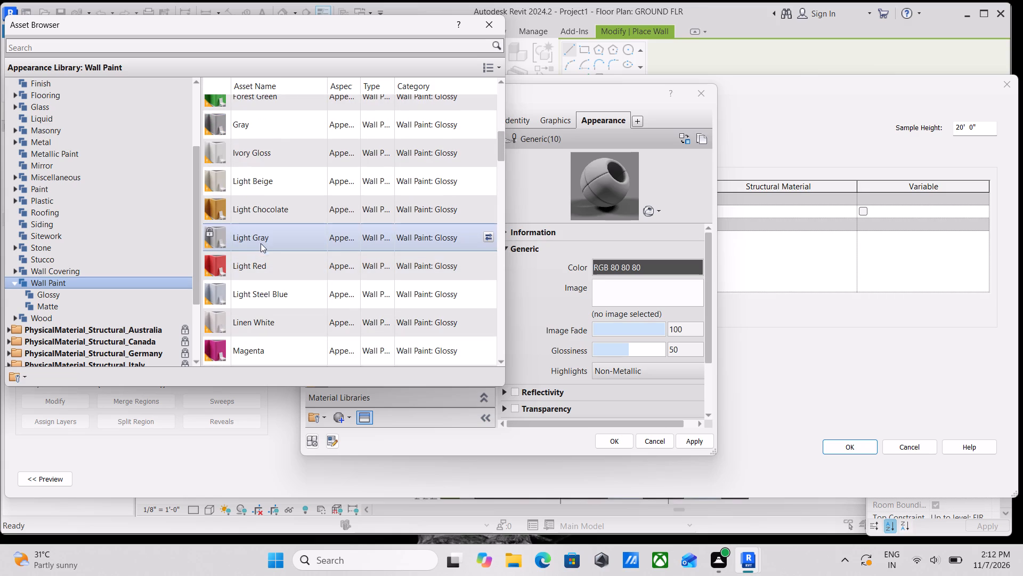
pyautogui.scroll(-1, 264, 250)
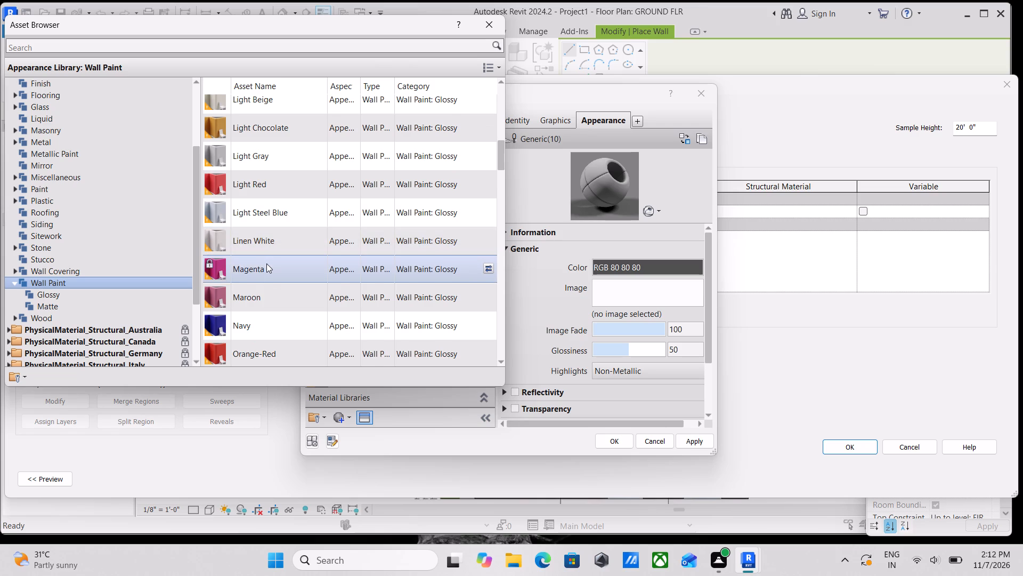
pyautogui.scroll(2, 266, 263)
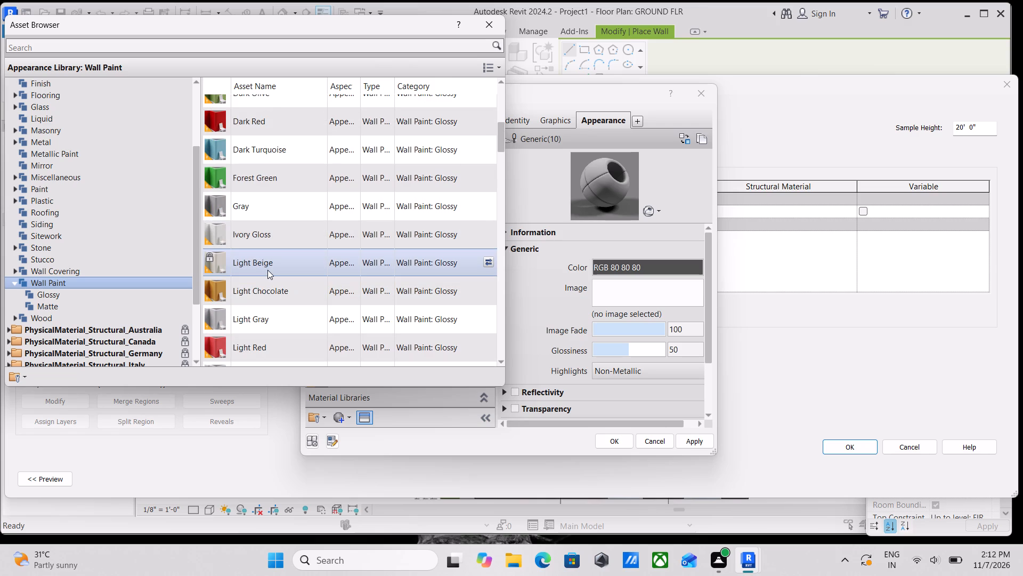
pyautogui.doubleClick(267, 269)
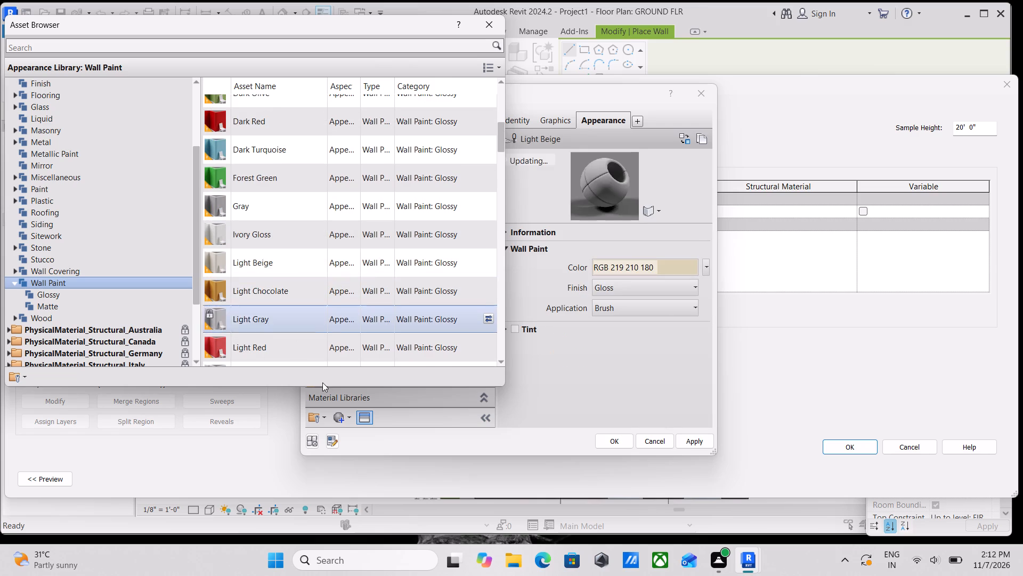
# Assign BEIGE COLOUR to the Structure [1] layer and accept the assembly and type properties of the 9" exterior wall.
pyautogui.click(696, 445)
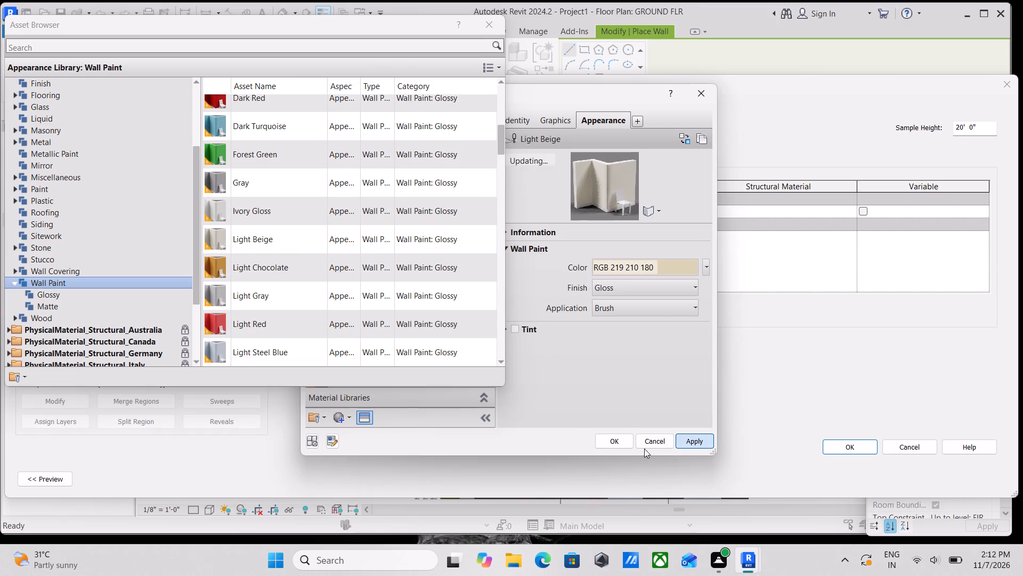
pyautogui.click(605, 440)
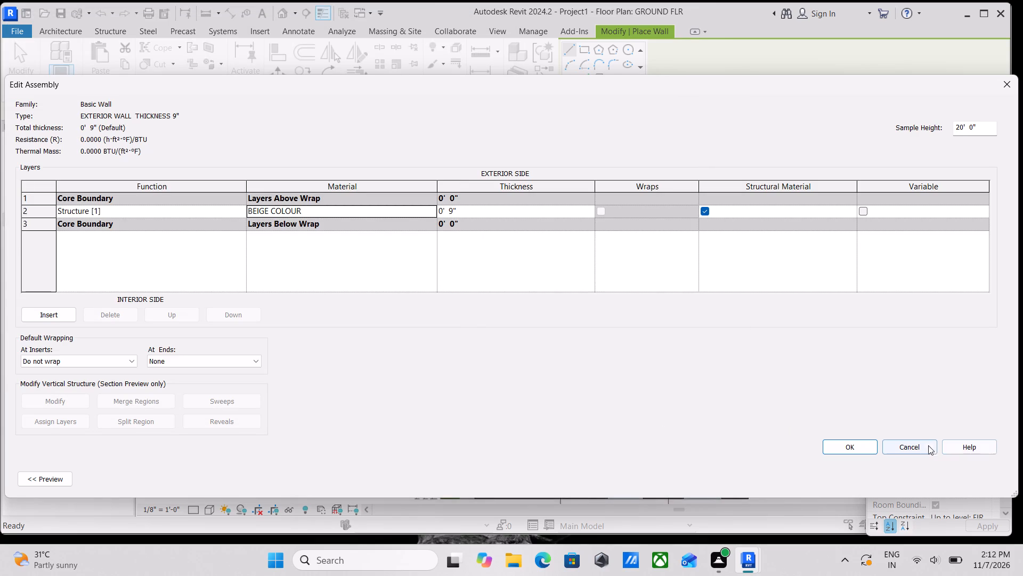
pyautogui.click(851, 448)
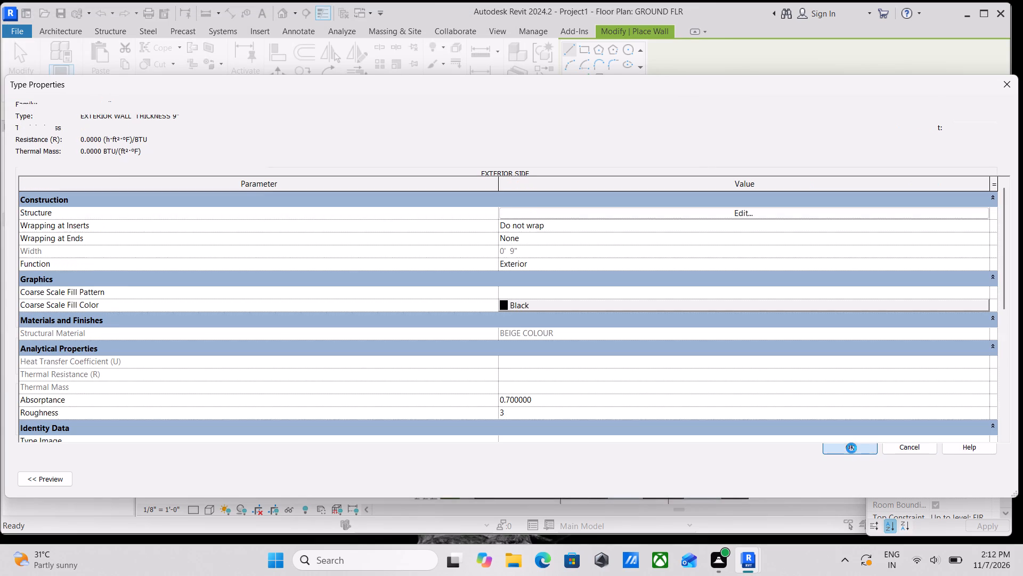
pyautogui.click(993, 476)
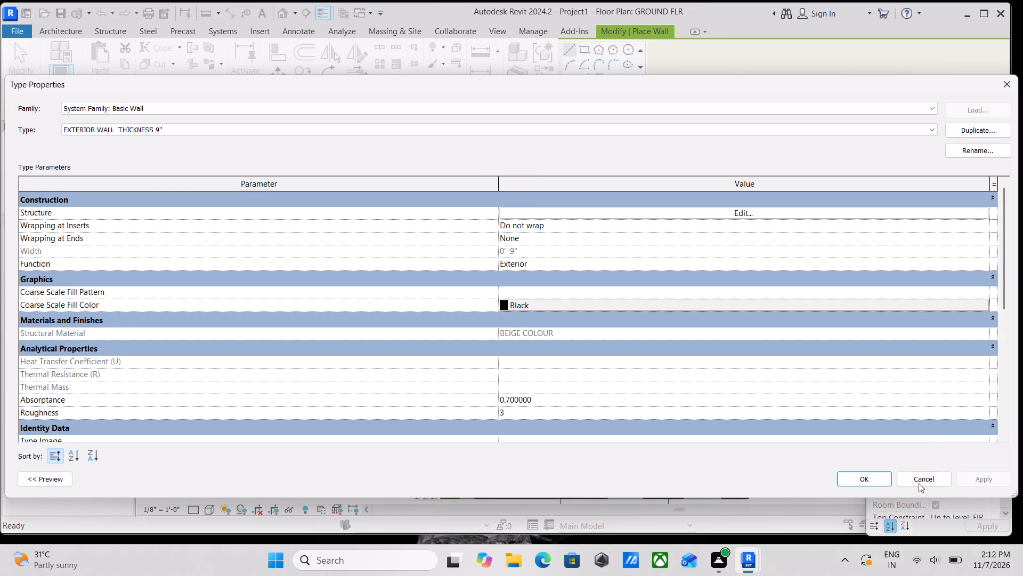
pyautogui.click(849, 477)
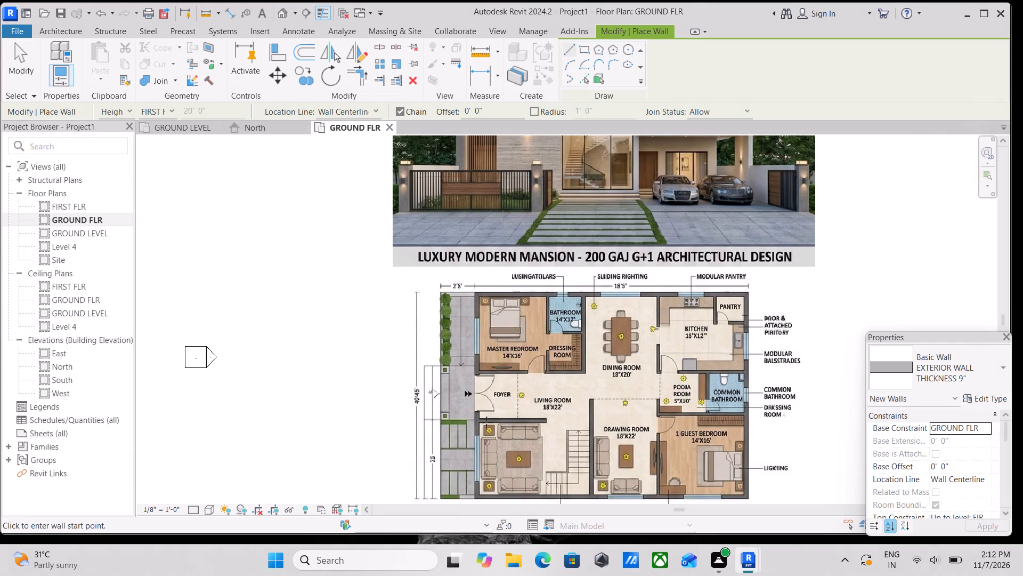
# Draw a 9" exterior wall about 50' long over the plan's bottom wall, from the sofa area's lower-left corner to the guest bedroom's lower-right corner.
pyautogui.scroll(2, 486, 422)
pyautogui.scroll(-4, 532, 363)
pyautogui.moveTo(546, 333); pyautogui.dragTo(559, 289, button='middle')
pyautogui.scroll(3, 510, 348)
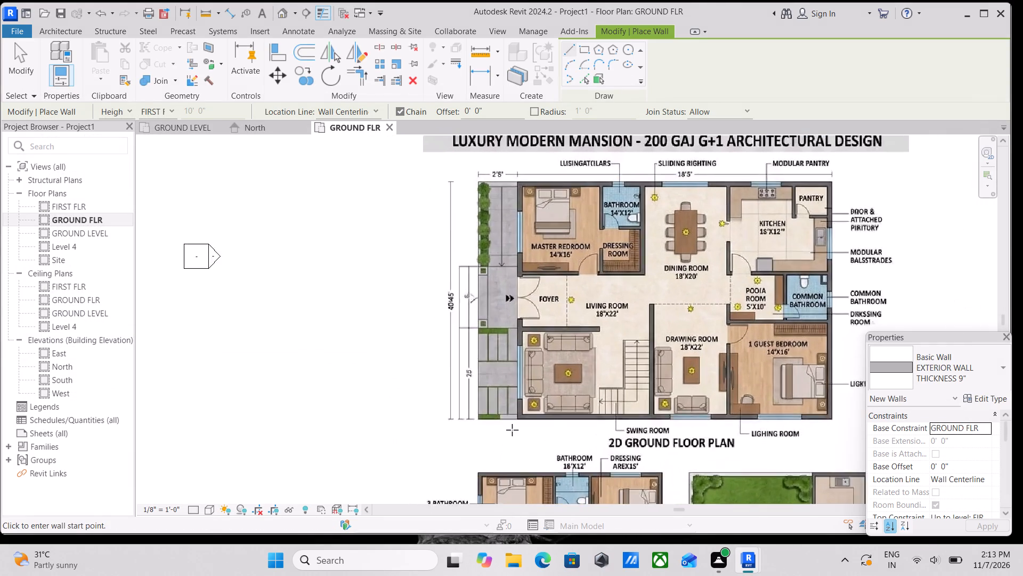
pyautogui.scroll(4, 512, 430)
pyautogui.scroll(3, 529, 388)
pyautogui.scroll(-2, 559, 383)
pyautogui.moveTo(559, 383); pyautogui.dragTo(558, 383, button='middle')
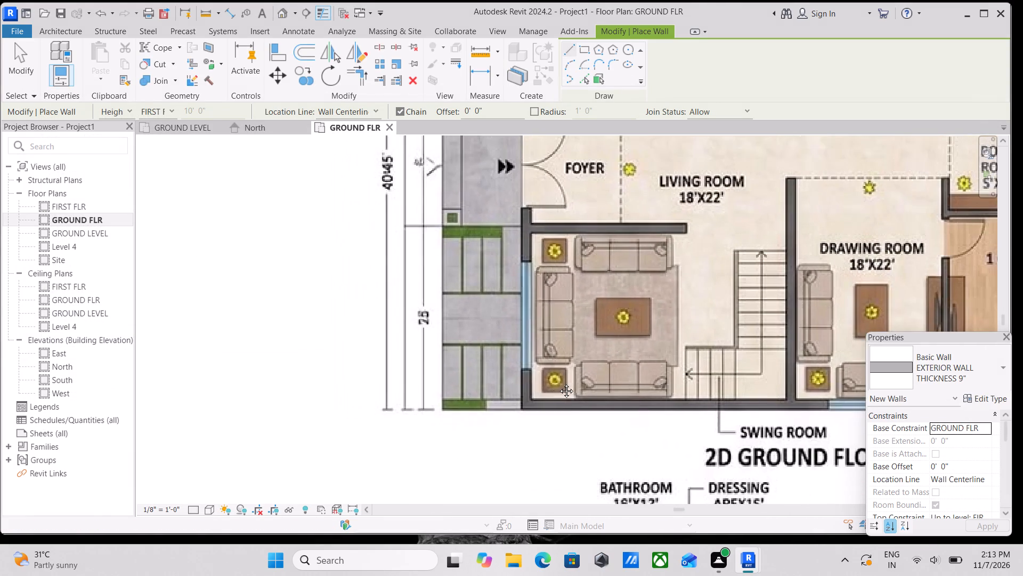
pyautogui.moveTo(558, 383); pyautogui.dragTo(496, 392, button='middle')
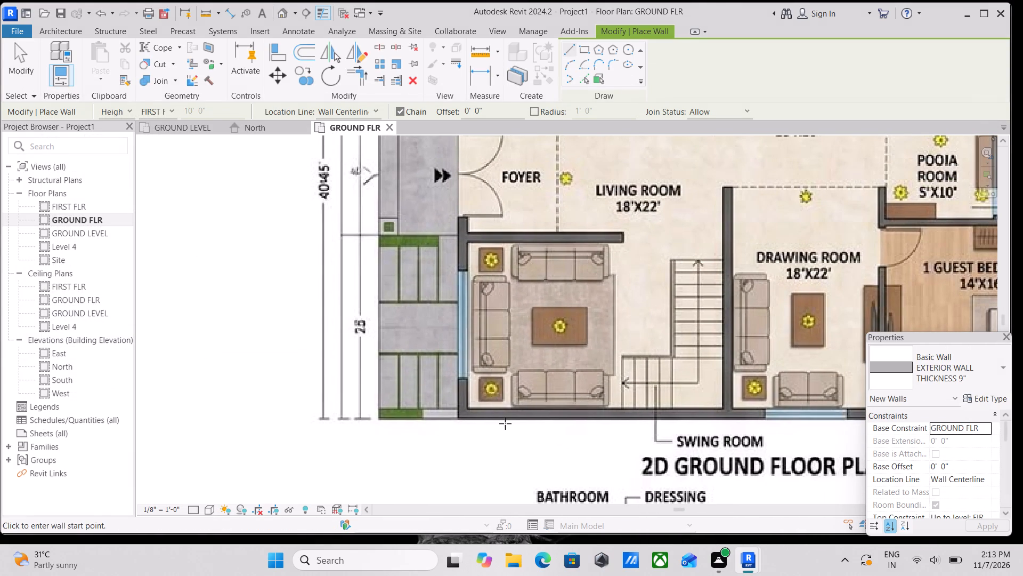
pyautogui.scroll(7, 476, 422)
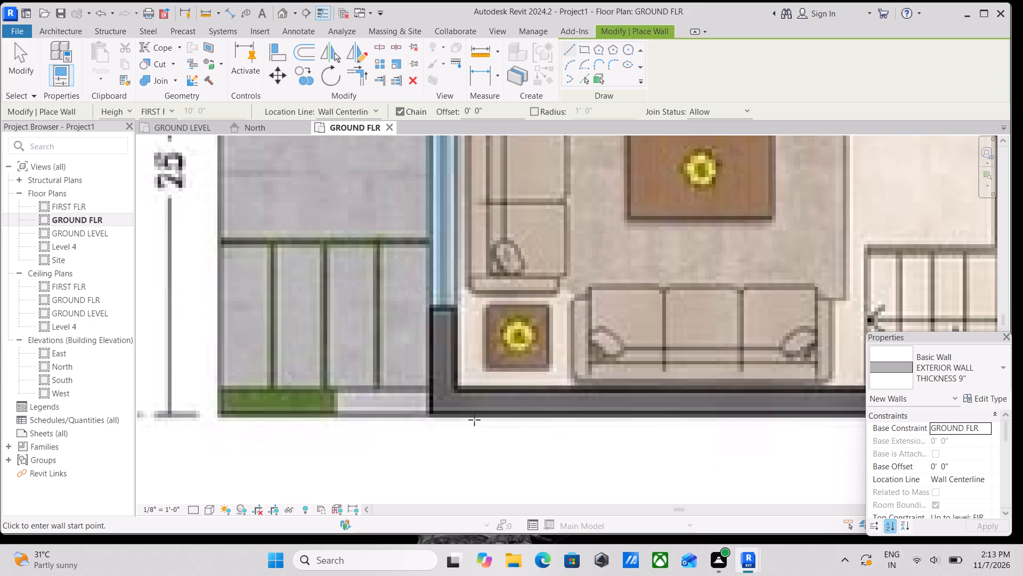
pyautogui.scroll(2, 453, 408)
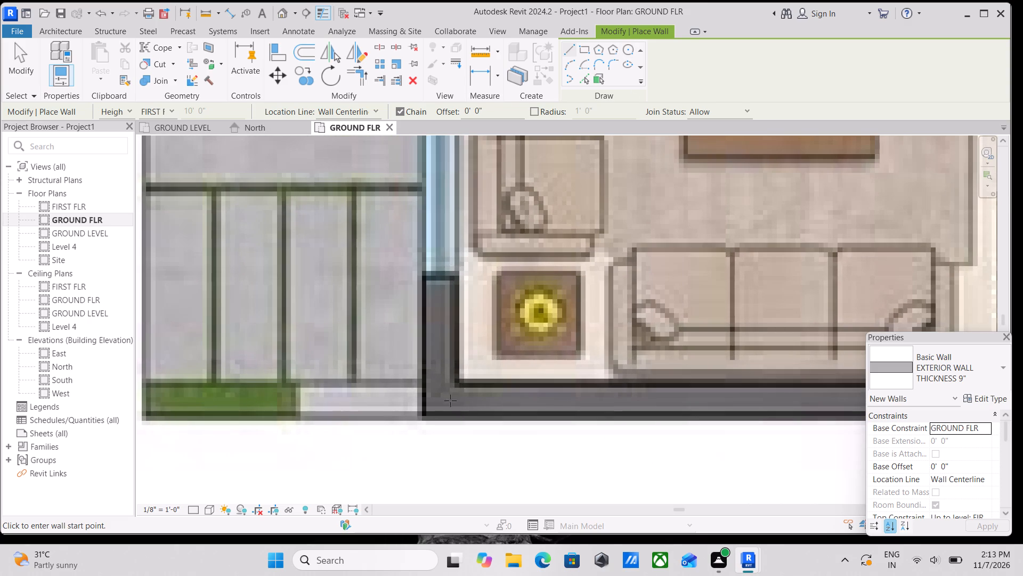
pyautogui.click(461, 396)
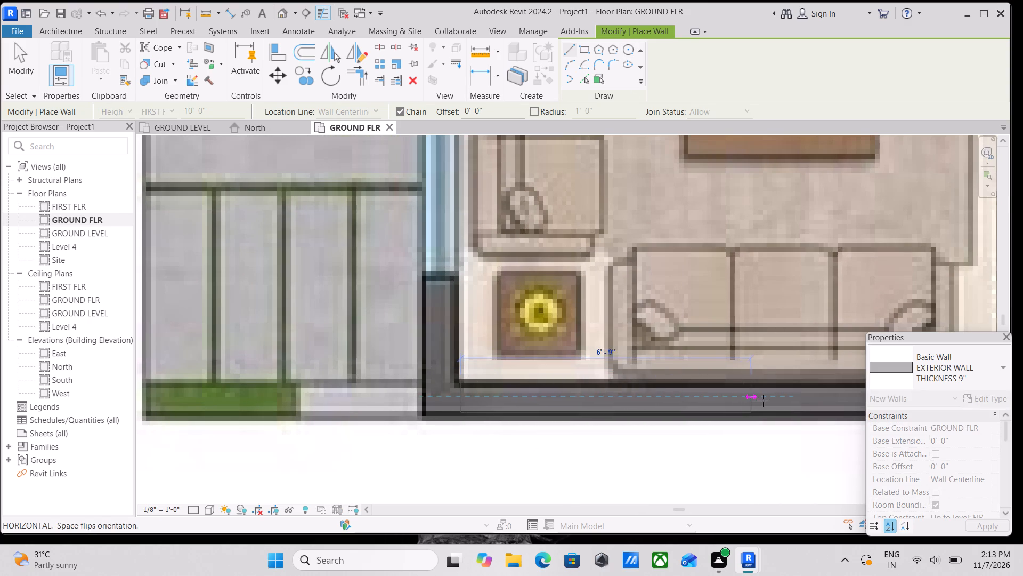
pyautogui.moveTo(763, 399); pyautogui.dragTo(615, 382, button='middle')
pyautogui.scroll(-2, 786, 390)
pyautogui.moveTo(785, 389); pyautogui.dragTo(519, 363, button='middle')
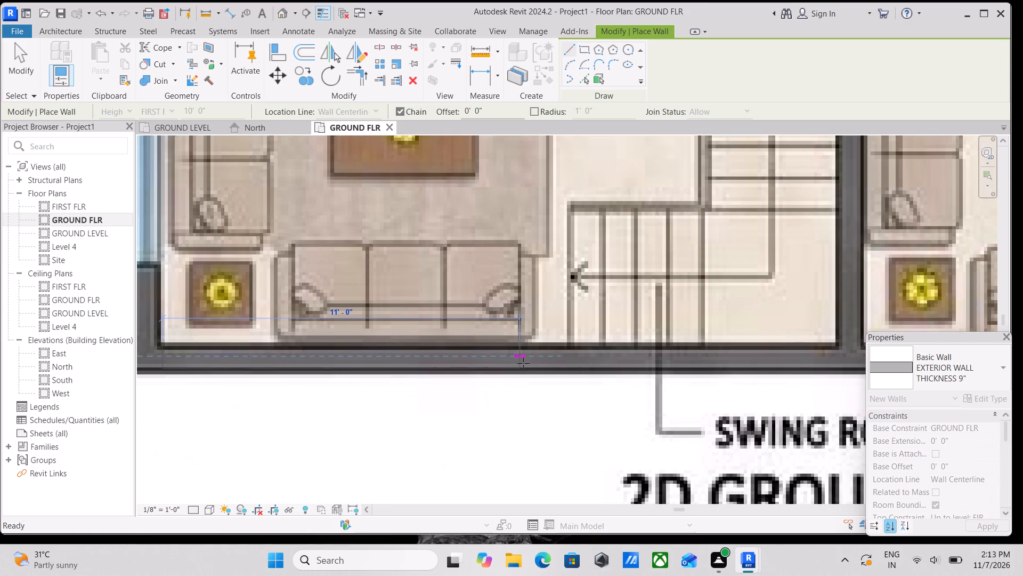
pyautogui.moveTo(769, 360); pyautogui.dragTo(630, 359, button='middle')
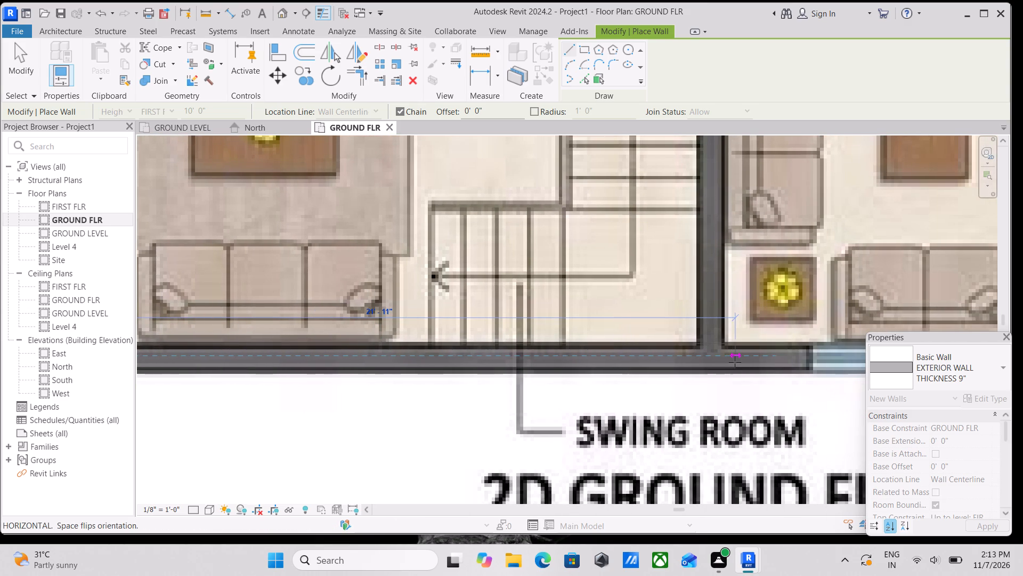
pyautogui.scroll(-5, 735, 362)
pyautogui.moveTo(748, 361); pyautogui.dragTo(640, 359, button='middle')
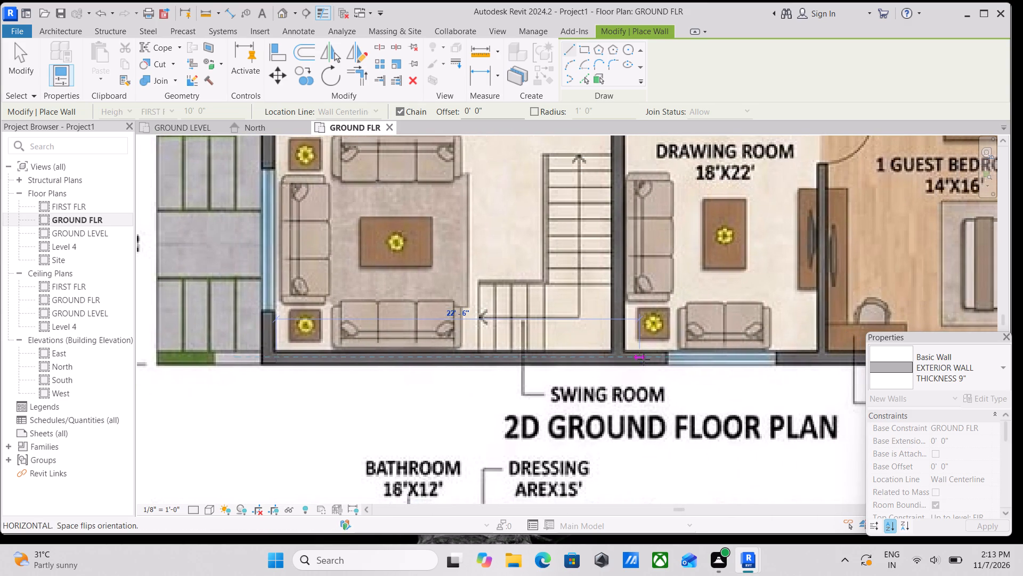
pyautogui.scroll(4, 705, 359)
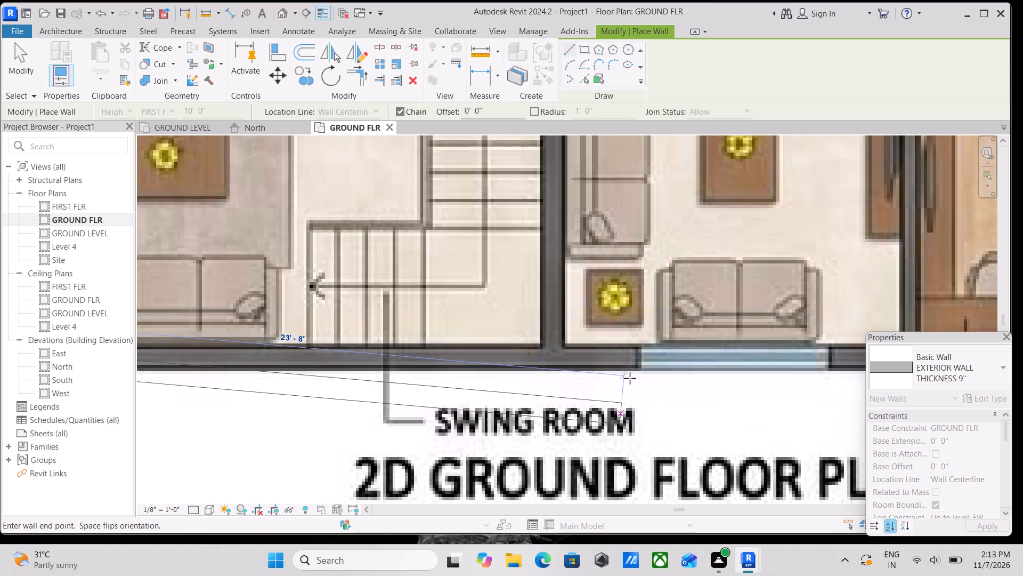
pyautogui.scroll(-4, 648, 351)
pyautogui.moveTo(642, 350); pyautogui.dragTo(926, 345, button='middle')
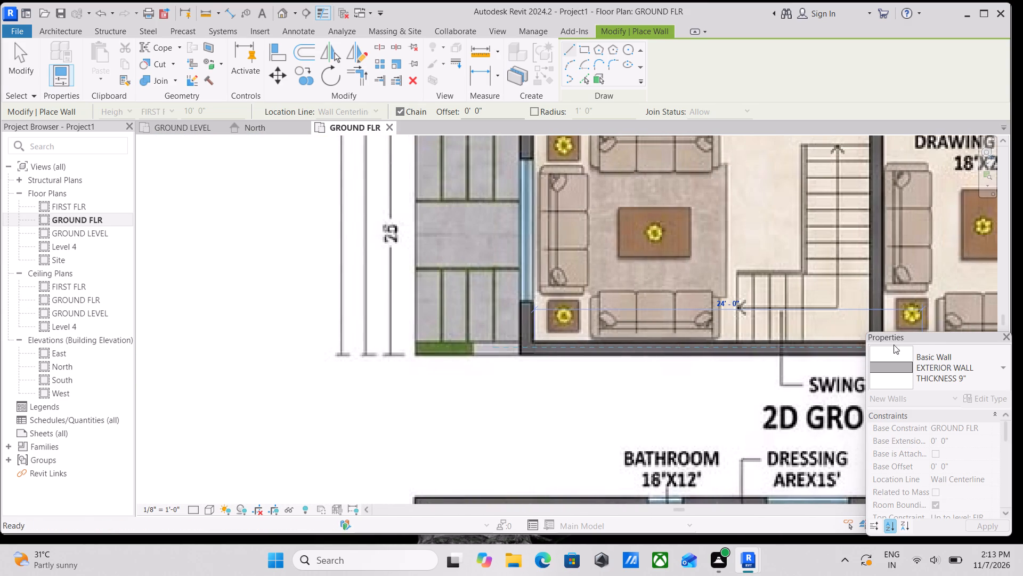
pyautogui.moveTo(662, 353); pyautogui.dragTo(612, 351, button='middle')
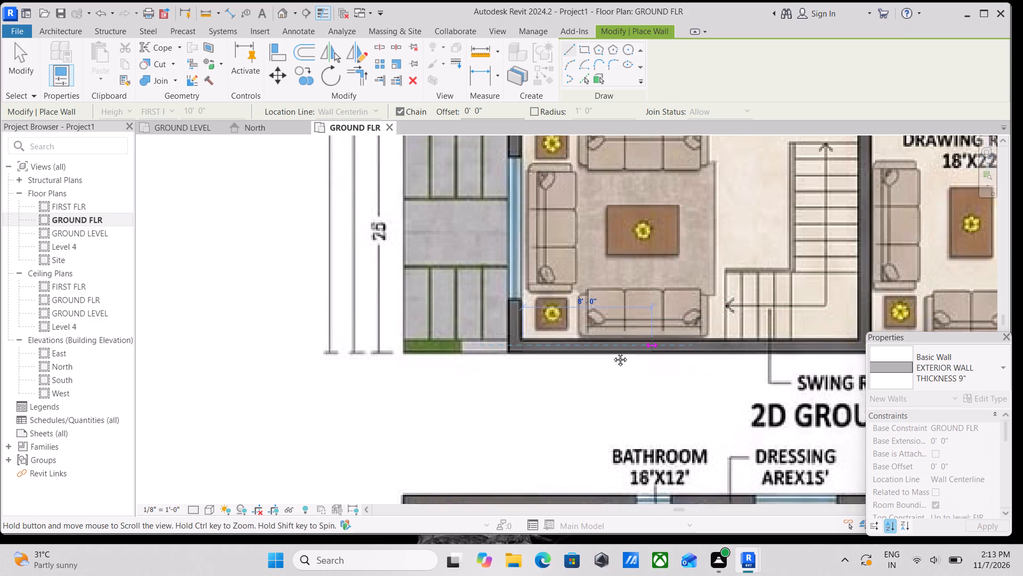
pyautogui.moveTo(612, 351); pyautogui.dragTo(555, 356, button='middle')
pyautogui.scroll(-2, 754, 348)
pyautogui.moveTo(754, 348); pyautogui.dragTo(499, 357, button='middle')
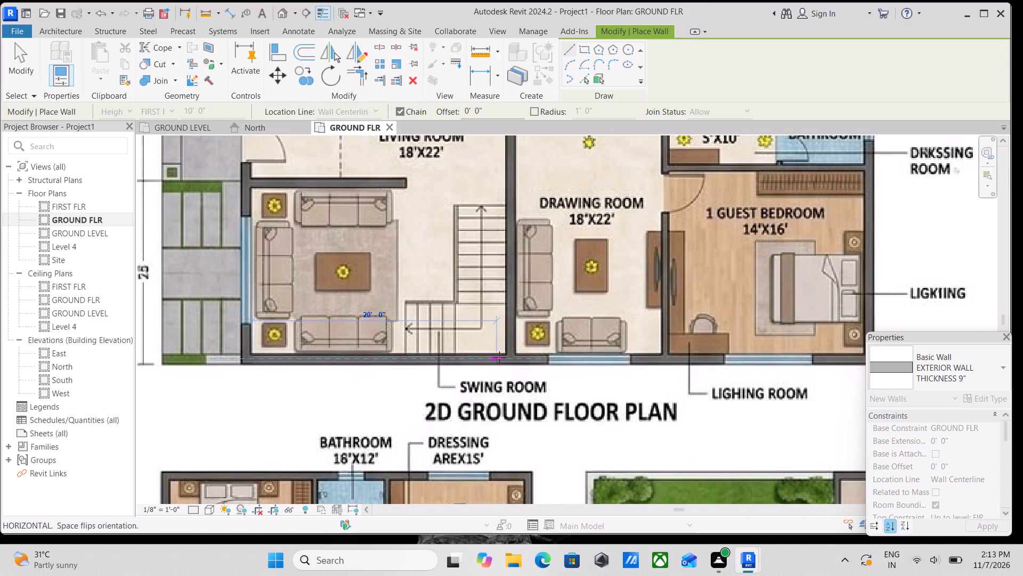
pyautogui.moveTo(705, 348); pyautogui.dragTo(567, 352, button='middle')
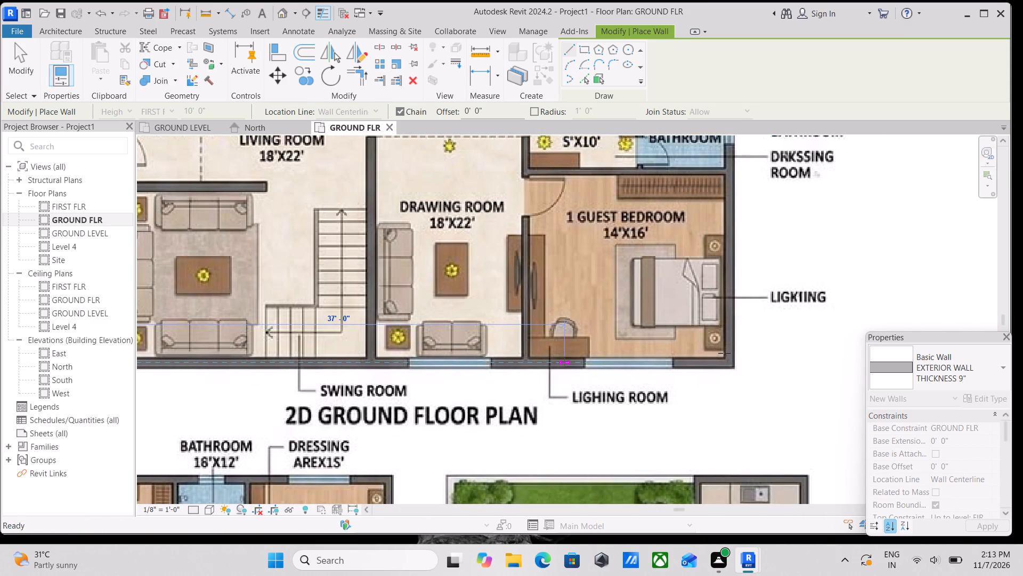
pyautogui.scroll(4, 732, 351)
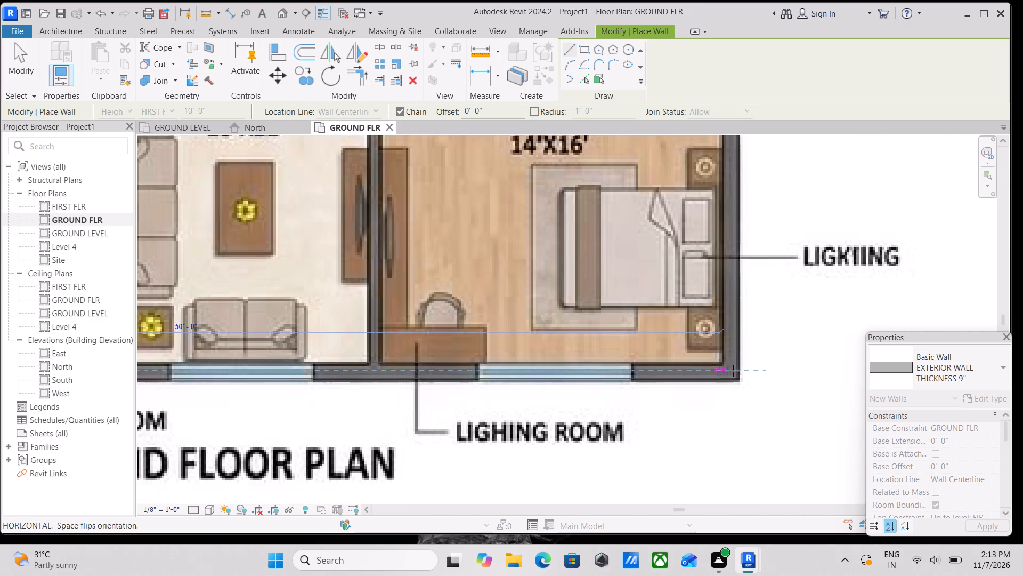
pyautogui.click(735, 371)
pyautogui.scroll(3, 737, 371)
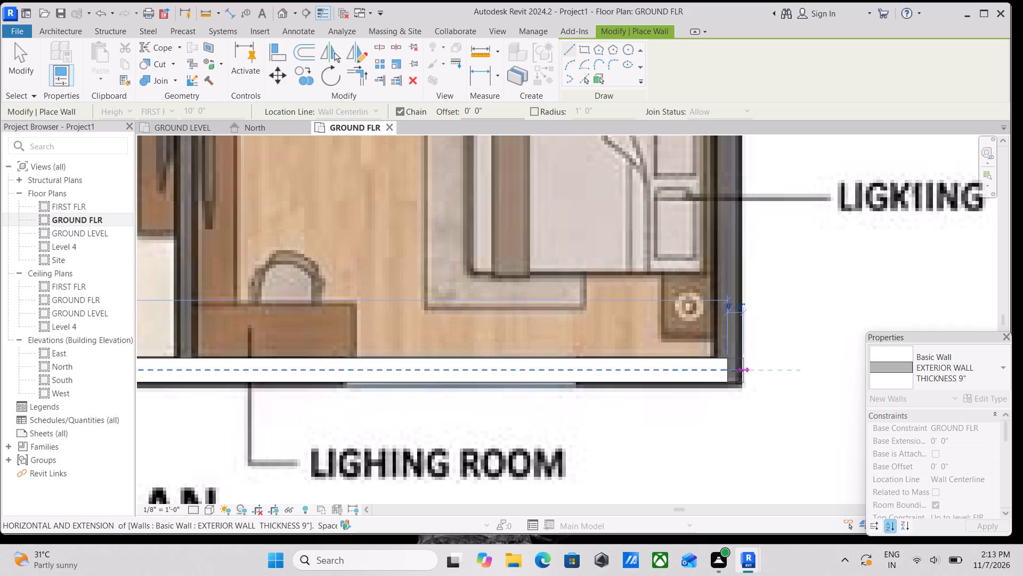
pyautogui.scroll(3, 737, 371)
pyautogui.scroll(-3, 737, 371)
pyautogui.press('Escape')
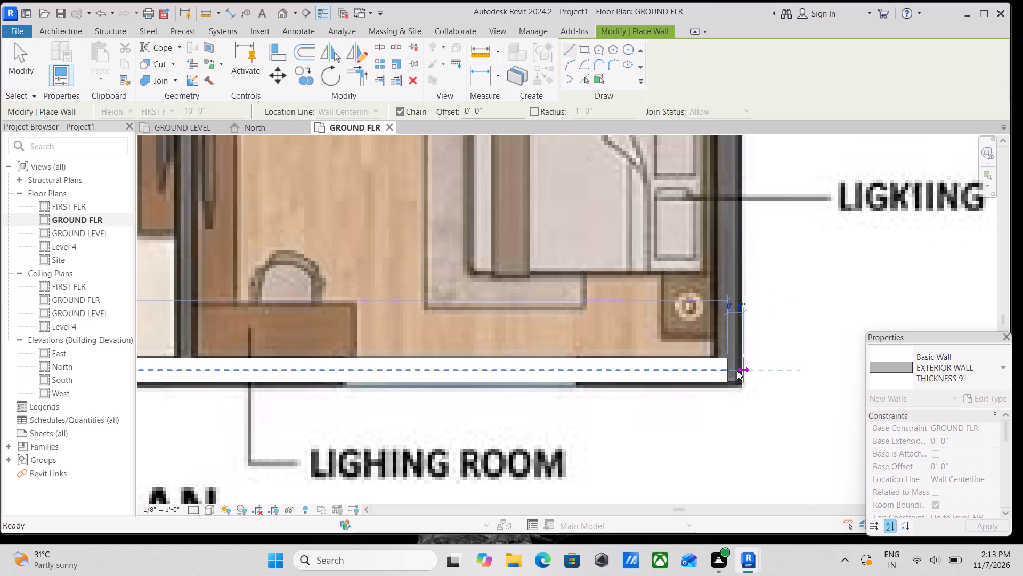
pyautogui.scroll(-1, 737, 371)
pyautogui.press('Escape')
# Nudge the bottom exterior wall slightly downward to align it with the wall line in the plan image.
pyautogui.scroll(-3, 737, 371)
pyautogui.moveTo(453, 374); pyautogui.dragTo(902, 372, button='middle')
pyautogui.moveTo(649, 389); pyautogui.dragTo(659, 387, button='middle')
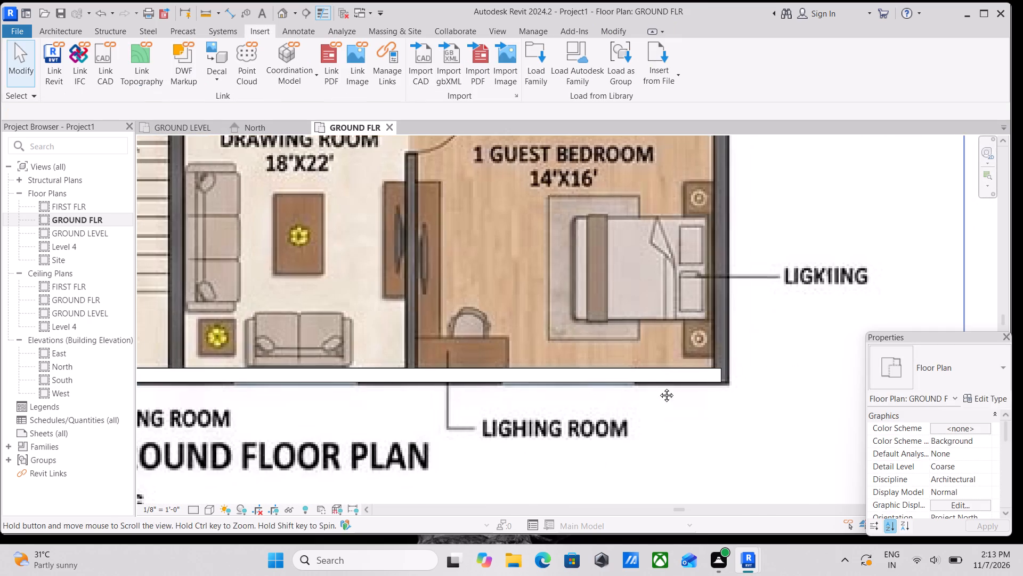
pyautogui.moveTo(659, 387); pyautogui.dragTo(877, 370, button='middle')
pyautogui.scroll(-1, 186, 376)
pyautogui.moveTo(186, 376); pyautogui.dragTo(606, 381, button='middle')
pyautogui.scroll(2, 485, 354)
pyautogui.press('Escape')
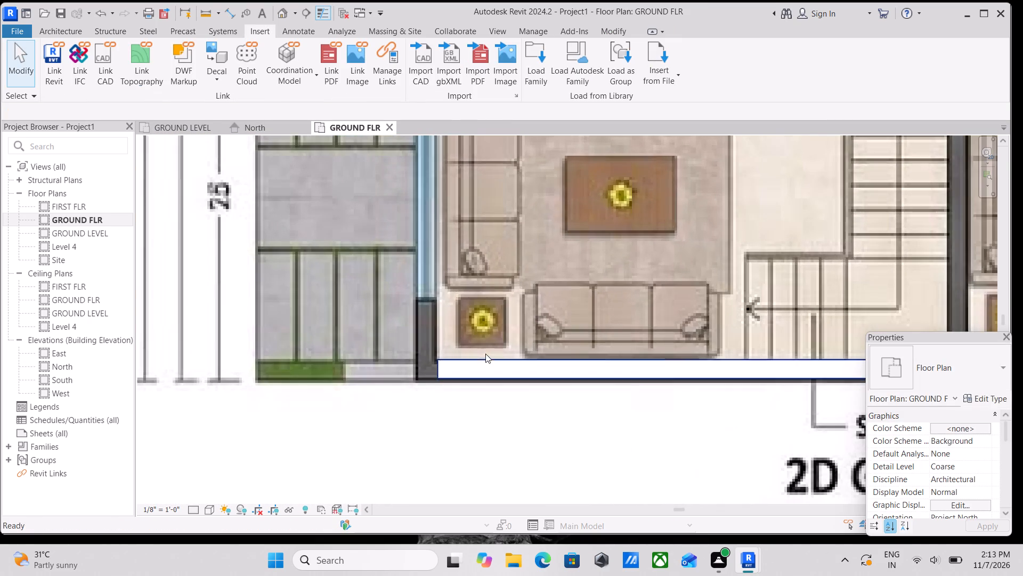
pyautogui.scroll(6, 485, 354)
pyautogui.press('Escape')
pyautogui.press('Escape')
pyautogui.scroll(-1, 375, 392)
pyautogui.scroll(1, 375, 392)
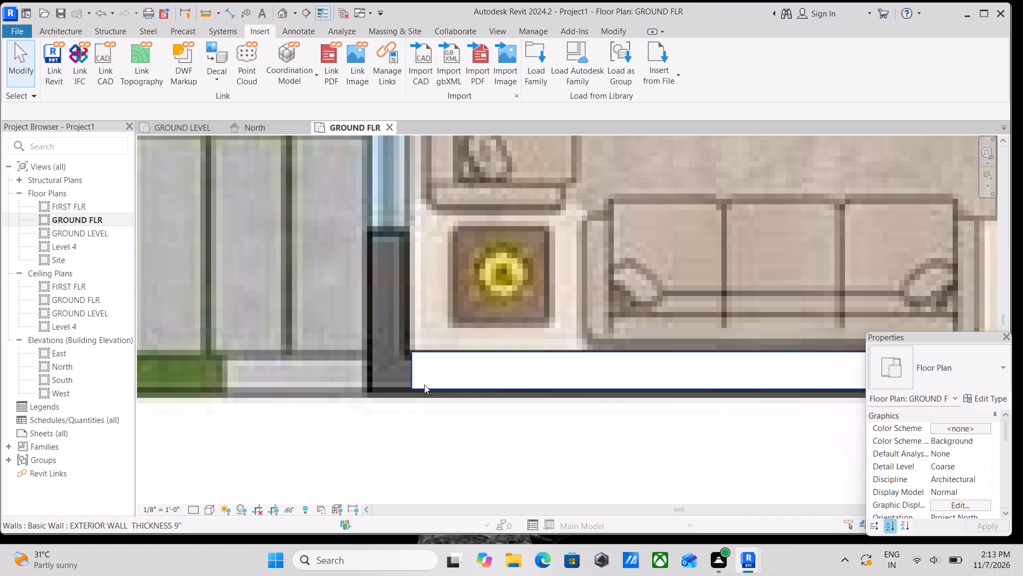
pyautogui.click(424, 384)
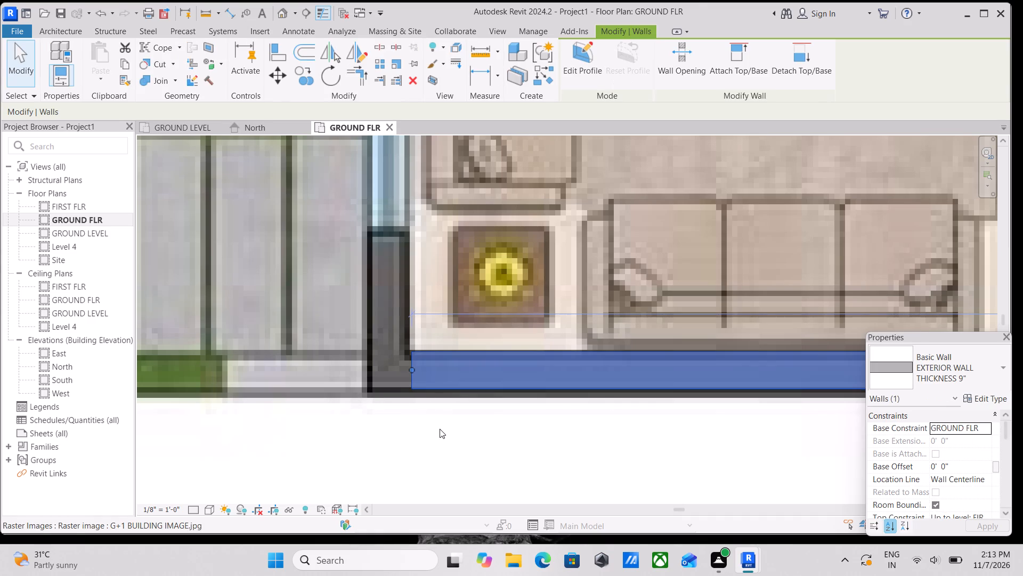
pyautogui.press('Down')
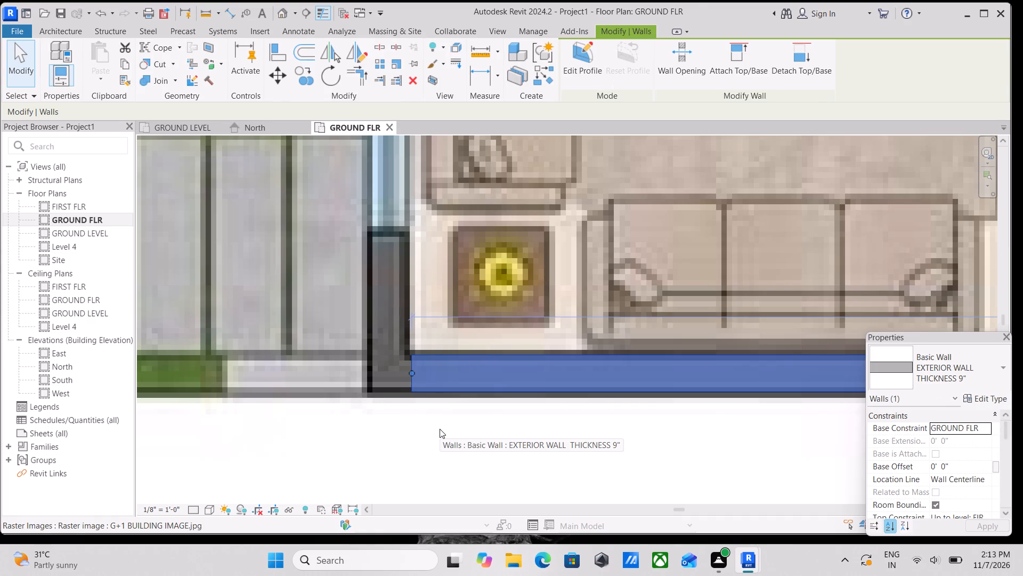
pyautogui.press('Down')
pyautogui.press('Up')
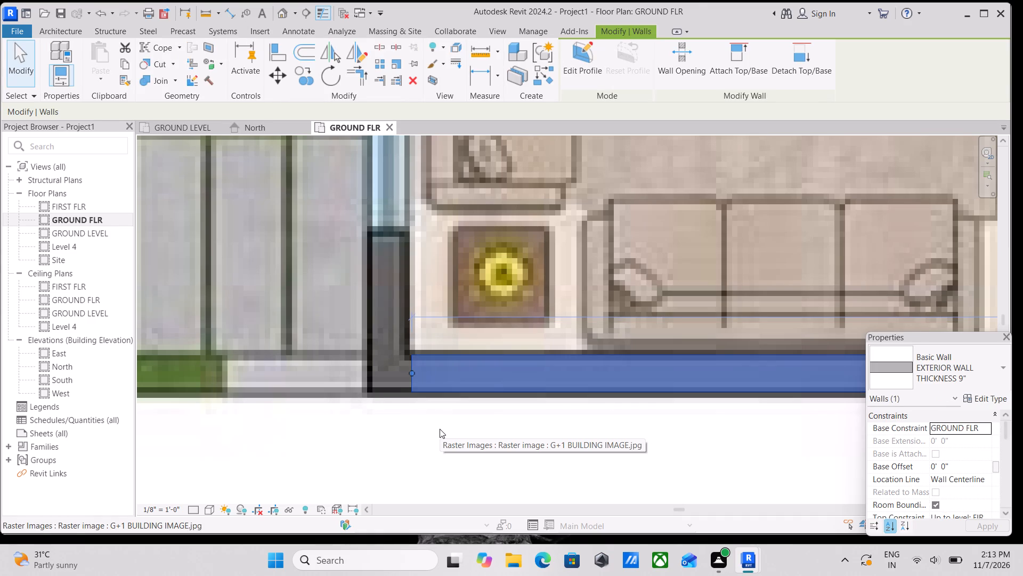
pyautogui.press('Up')
pyautogui.press('Down')
pyautogui.scroll(-4, 443, 311)
pyautogui.scroll(-2, 513, 353)
pyautogui.moveTo(513, 353); pyautogui.dragTo(370, 353, button='middle')
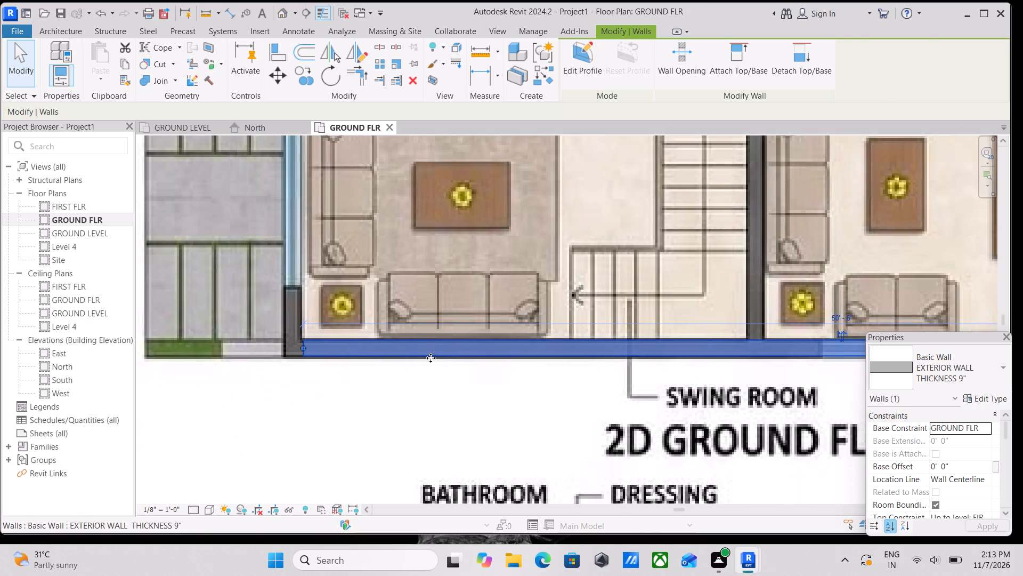
pyautogui.moveTo(430, 358); pyautogui.dragTo(211, 387, button='middle')
pyautogui.scroll(-3, 433, 403)
pyautogui.moveTo(413, 402); pyautogui.dragTo(298, 412, button='middle')
pyautogui.moveTo(467, 417); pyautogui.dragTo(392, 423, button='middle')
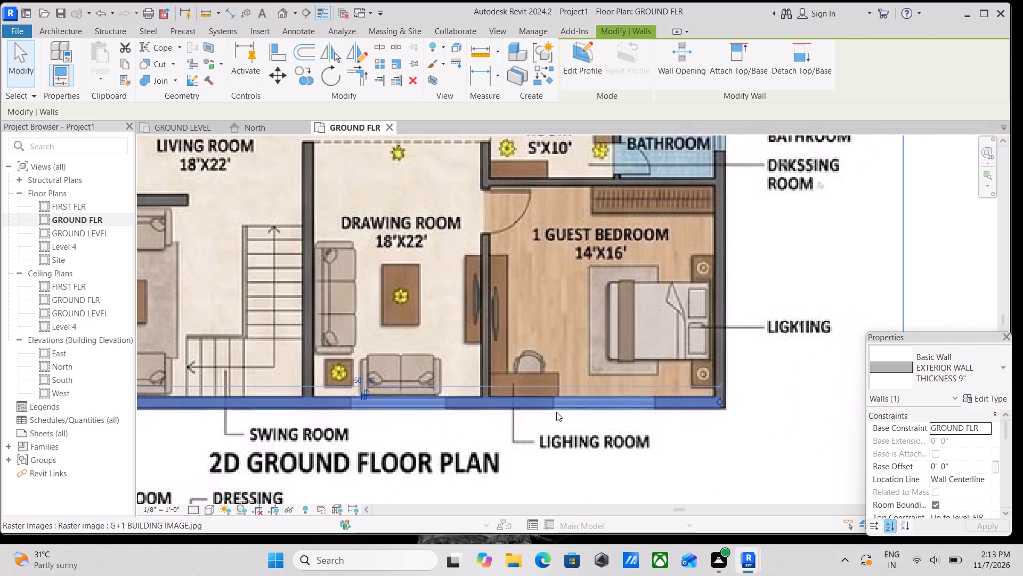
pyautogui.scroll(3, 626, 405)
pyautogui.press('Escape')
# Draw a vertical 9" exterior wall over the plan's right side, from the guest bedroom's lower-right corner to the pantry's upper-right corner.
pyautogui.scroll(-2, 733, 402)
pyautogui.moveTo(733, 402); pyautogui.dragTo(708, 417, button='middle')
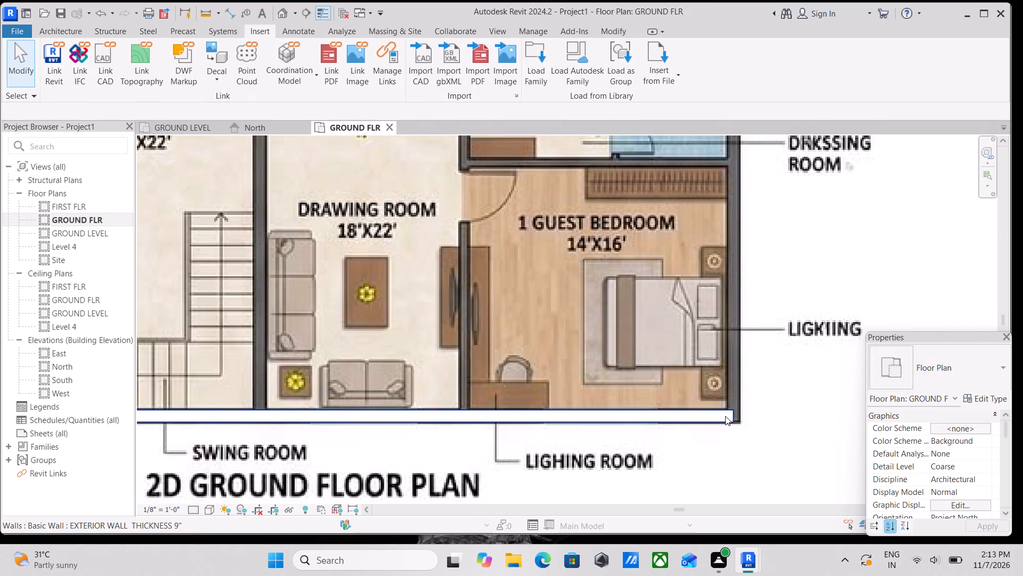
pyautogui.scroll(2, 726, 416)
pyautogui.write('WA')
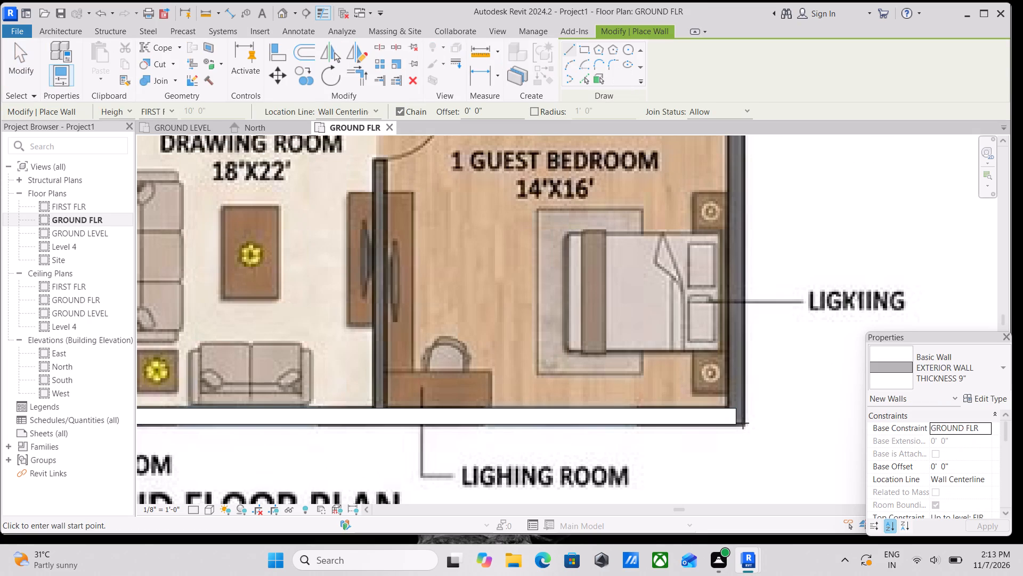
pyautogui.scroll(5, 742, 420)
pyautogui.click(735, 417)
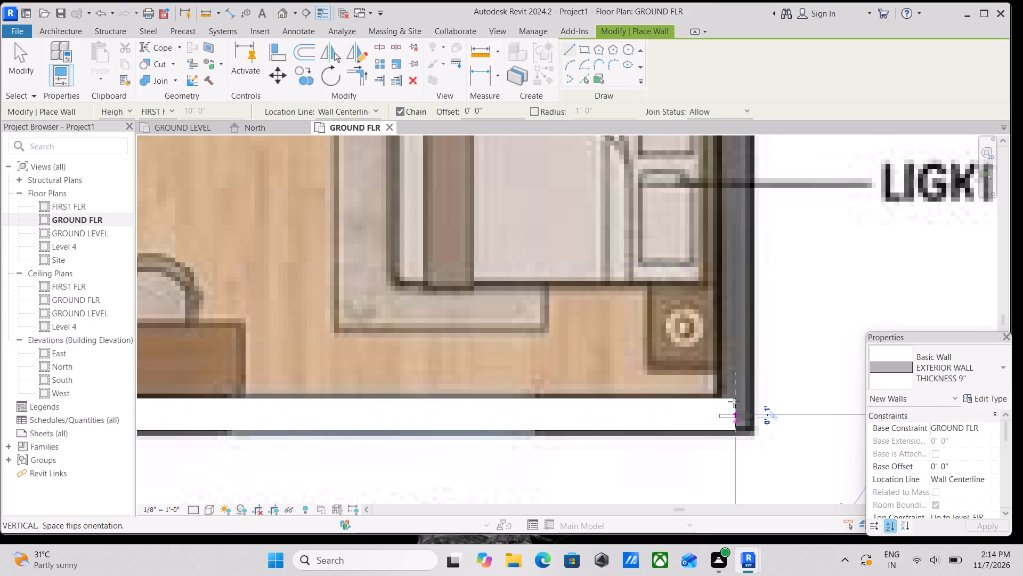
pyautogui.scroll(-2, 734, 276)
pyautogui.moveTo(734, 276); pyautogui.dragTo(732, 372, button='middle')
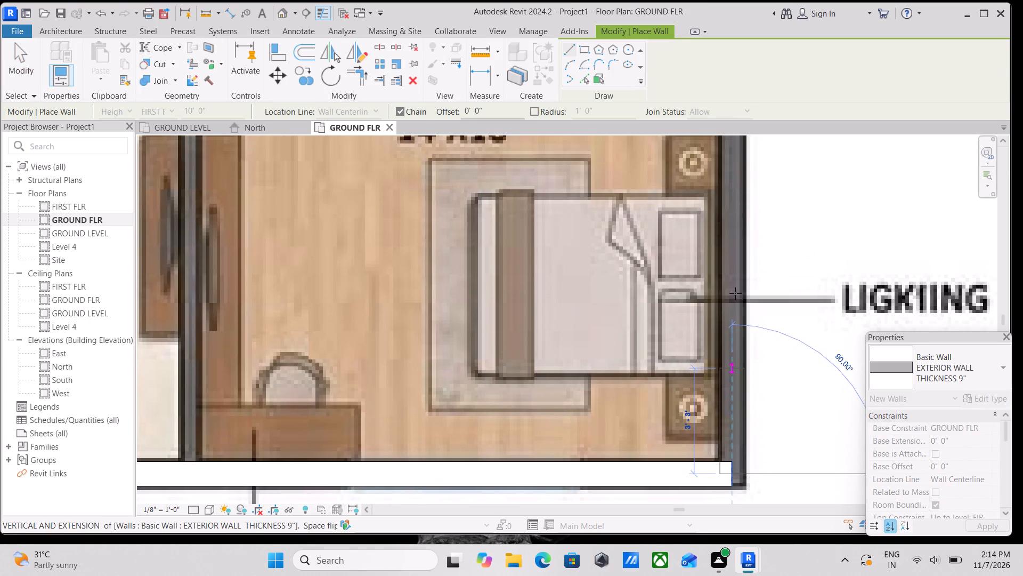
pyautogui.scroll(-2, 735, 291)
pyautogui.moveTo(735, 291); pyautogui.dragTo(733, 487, button='middle')
pyautogui.scroll(-3, 721, 269)
pyautogui.moveTo(721, 269); pyautogui.dragTo(728, 485, button='middle')
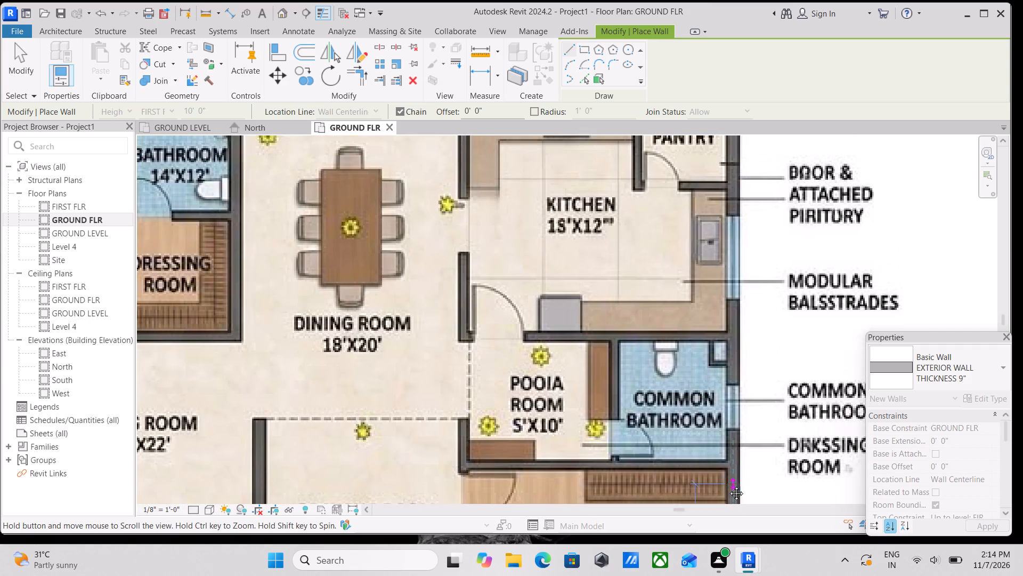
pyautogui.scroll(-1, 726, 270)
pyautogui.moveTo(726, 270); pyautogui.dragTo(726, 479, button='middle')
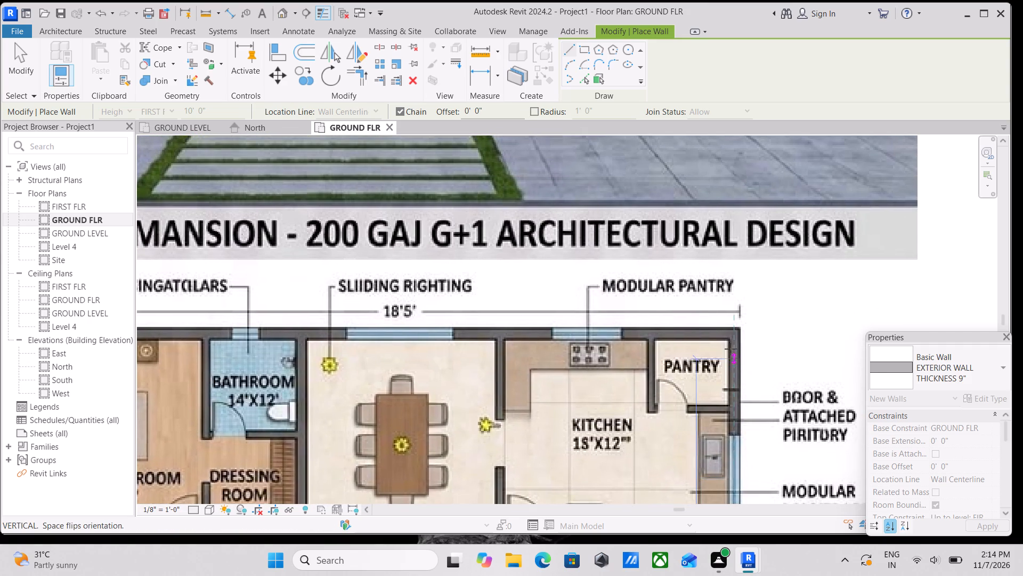
pyautogui.scroll(6, 729, 338)
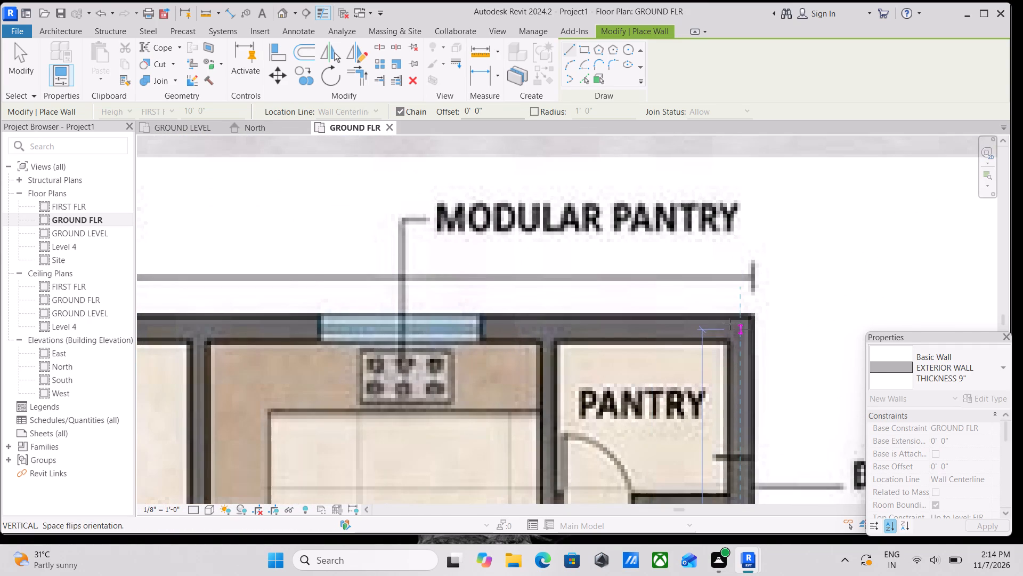
pyautogui.click(739, 330)
pyautogui.scroll(-4, 739, 330)
pyautogui.moveTo(739, 330); pyautogui.dragTo(717, 263, button='middle')
pyautogui.press('Escape')
pyautogui.scroll(-2, 724, 283)
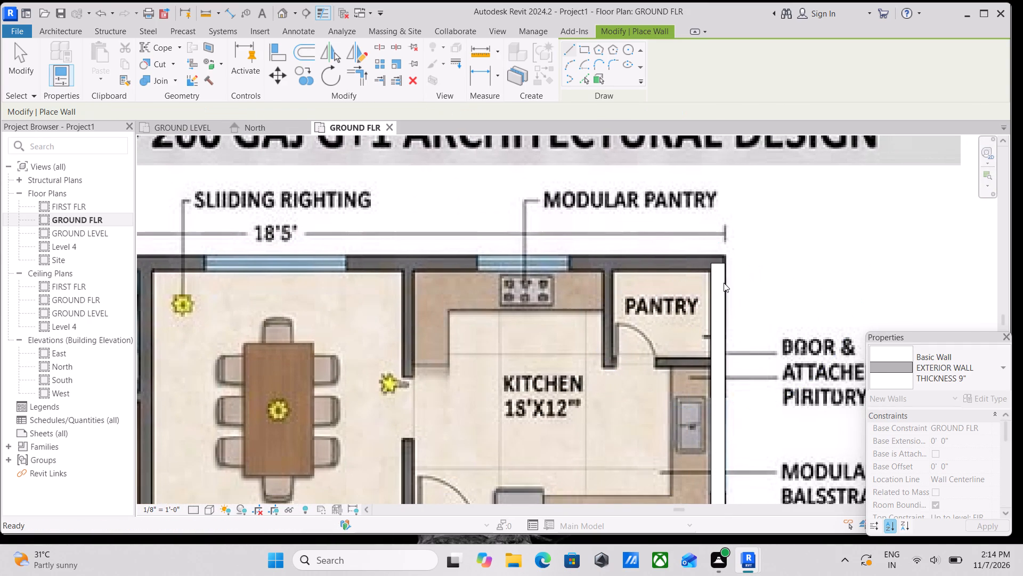
pyautogui.moveTo(724, 282); pyautogui.dragTo(711, 177, button='middle')
pyautogui.scroll(-4, 754, 339)
pyautogui.moveTo(742, 322); pyautogui.dragTo(717, 237, button='middle')
pyautogui.moveTo(713, 356); pyautogui.dragTo(703, 298, button='middle')
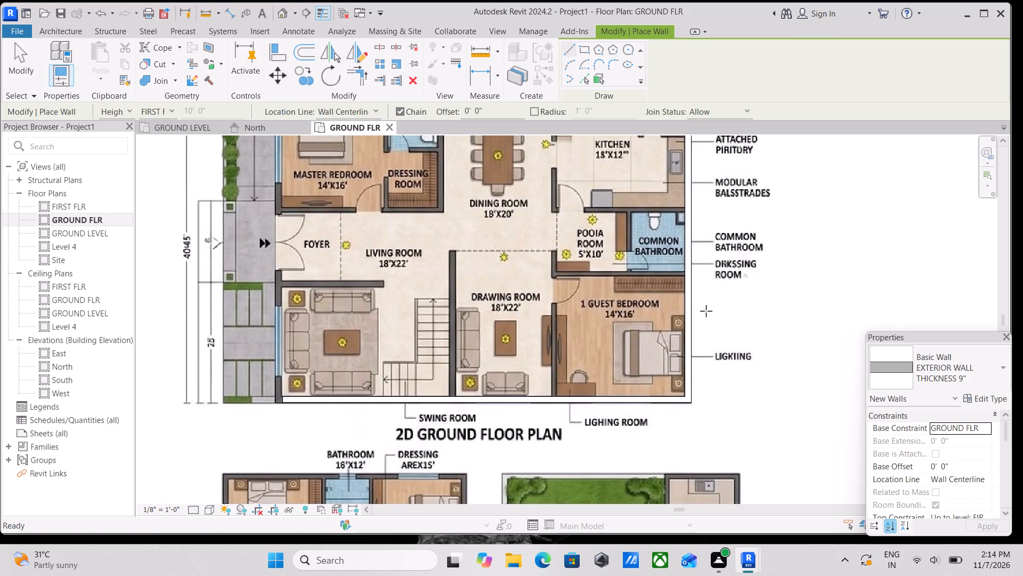
# Check the right-hand exterior wall against the plan image, from the guest bedroom's lower corner up past the common bathroom.
pyautogui.scroll(8, 697, 387)
pyautogui.scroll(7, 665, 430)
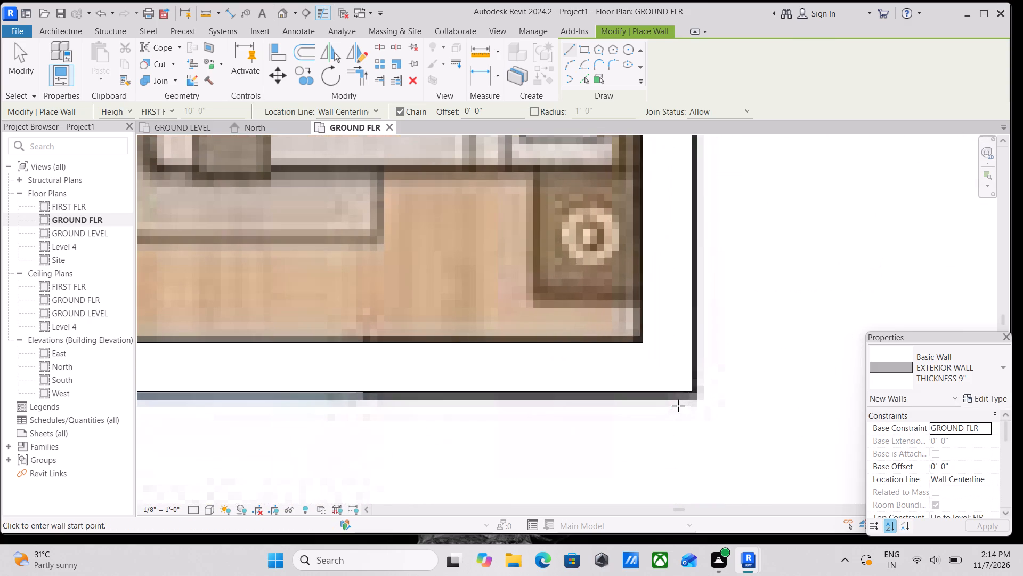
pyautogui.scroll(-5, 712, 394)
pyautogui.press('Escape')
pyautogui.press('Escape')
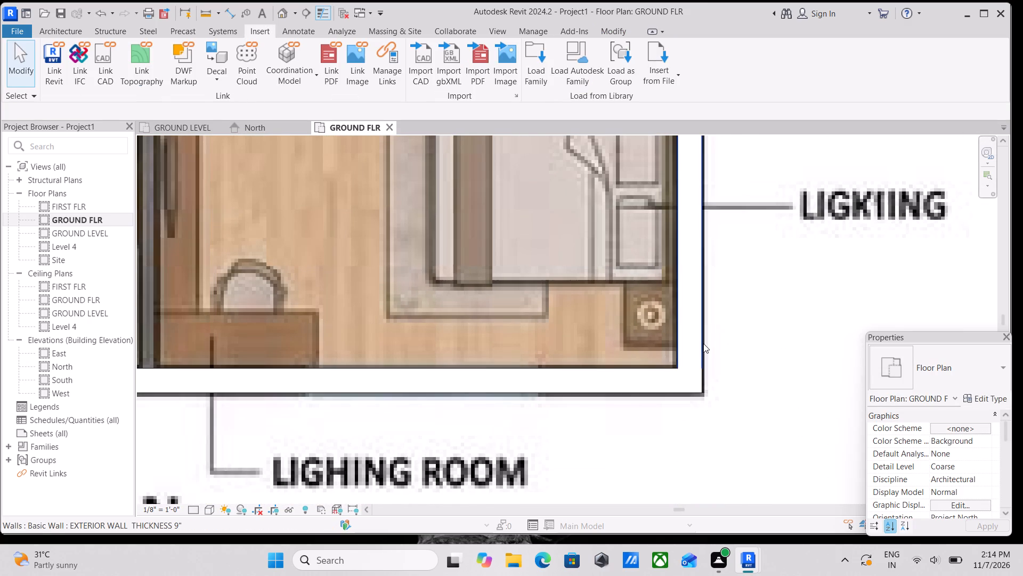
pyautogui.click(684, 331)
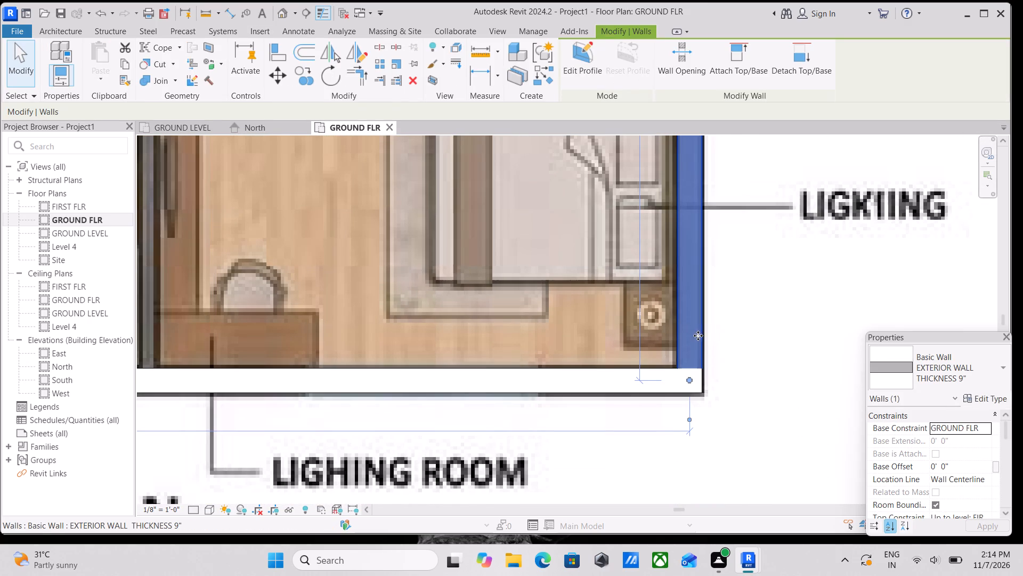
pyautogui.scroll(-2, 705, 338)
pyautogui.moveTo(711, 350); pyautogui.dragTo(755, 575, button='middle')
pyautogui.moveTo(772, 367); pyautogui.dragTo(787, 575, button='middle')
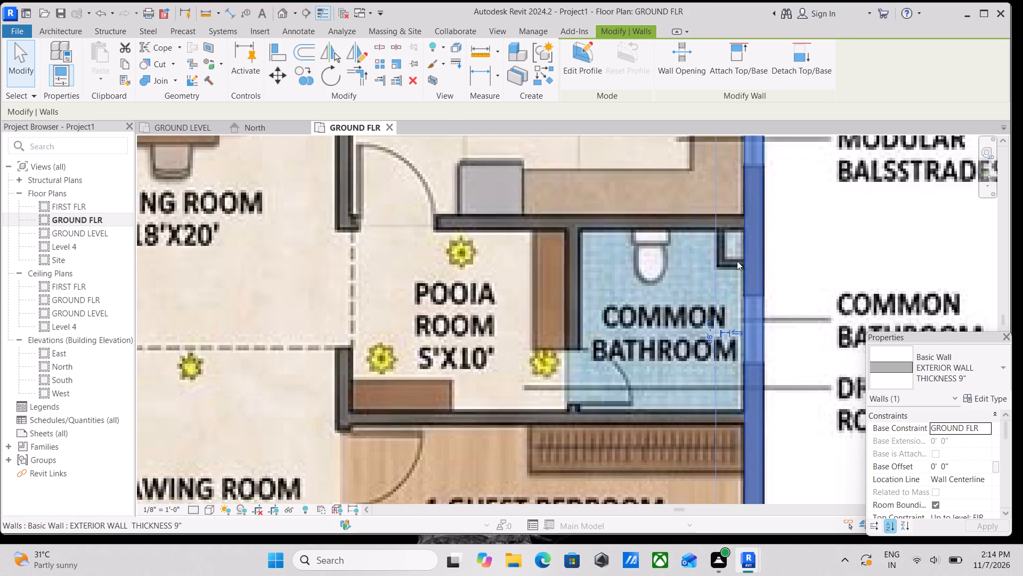
pyautogui.scroll(-1, 738, 257)
pyautogui.moveTo(743, 275); pyautogui.dragTo(756, 441, button='middle')
pyautogui.press('Escape')
# Draw a horizontal 9" exterior wall about 51' 3 1/2" long over the plan's top wall, from the pantry's upper-right corner to the master bedroom's upper-left corner.
pyautogui.moveTo(780, 233); pyautogui.dragTo(812, 402, button='middle')
pyautogui.moveTo(767, 277); pyautogui.dragTo(780, 321, button='middle')
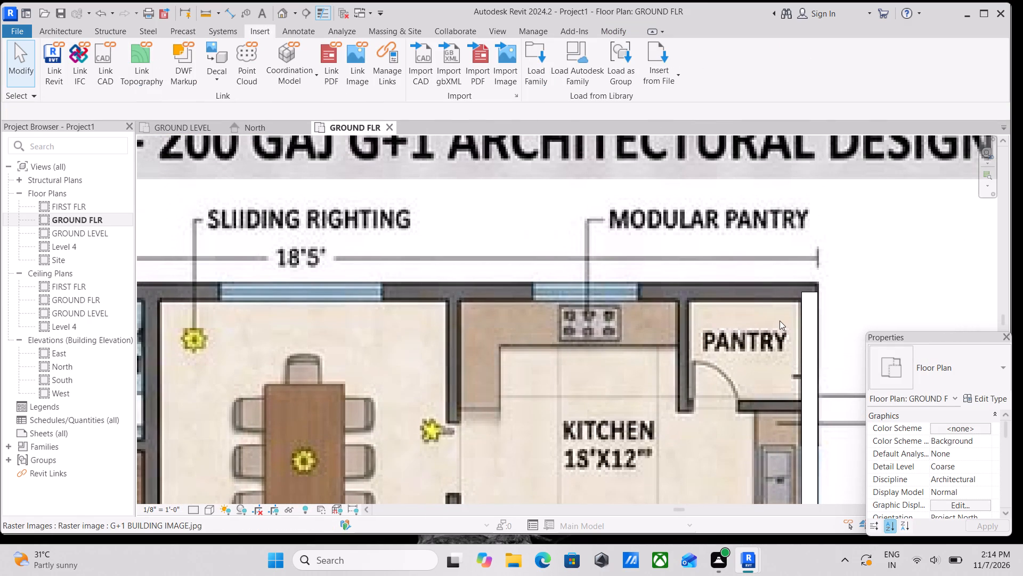
pyautogui.write('WA')
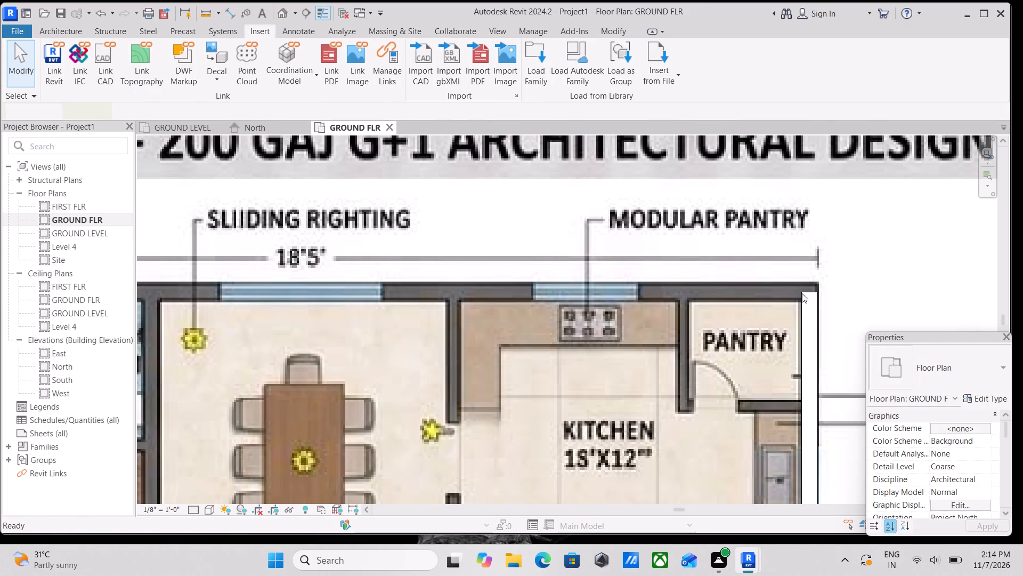
pyautogui.scroll(6, 803, 290)
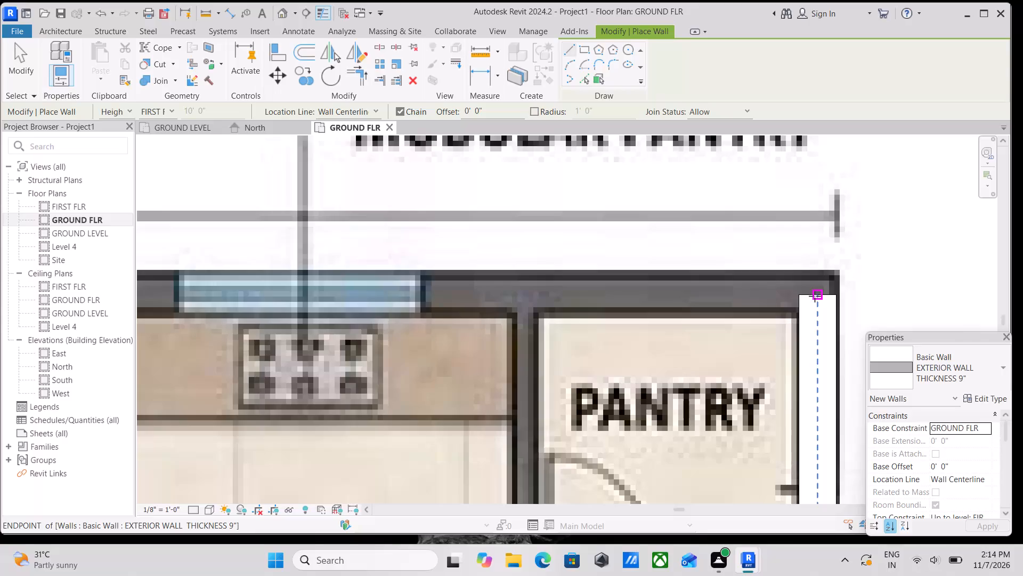
pyautogui.click(815, 296)
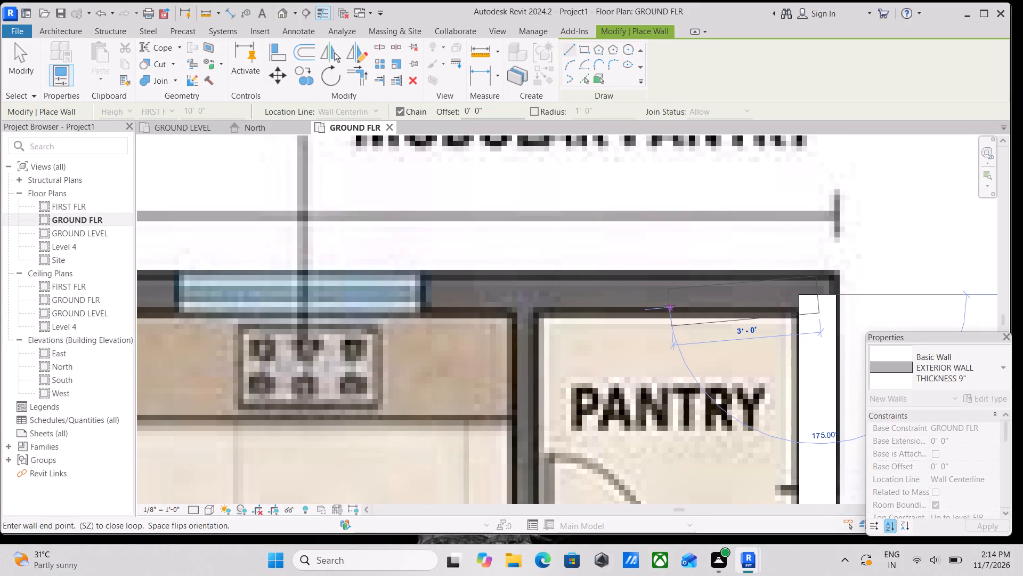
pyautogui.press('Escape')
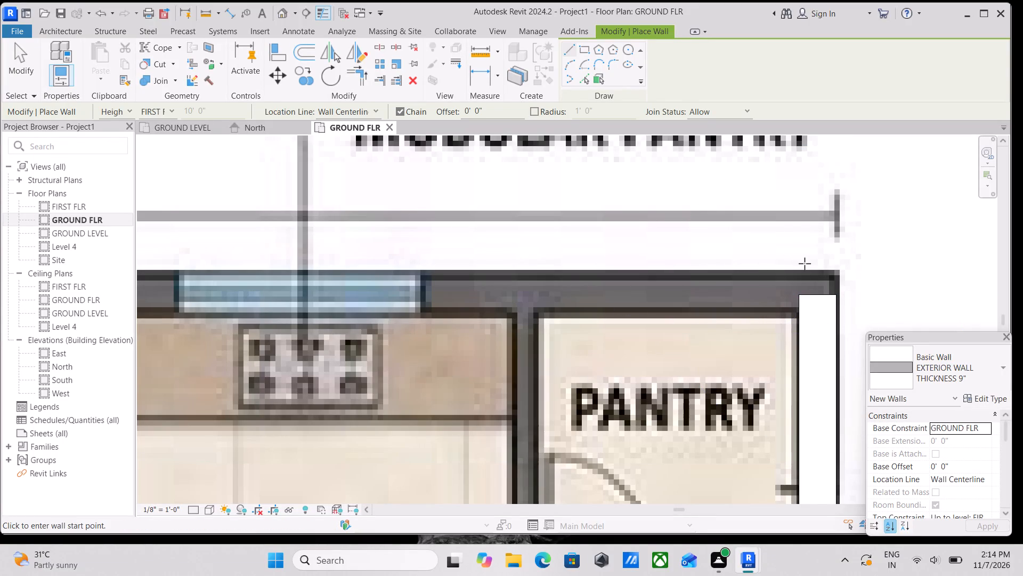
pyautogui.click(837, 292)
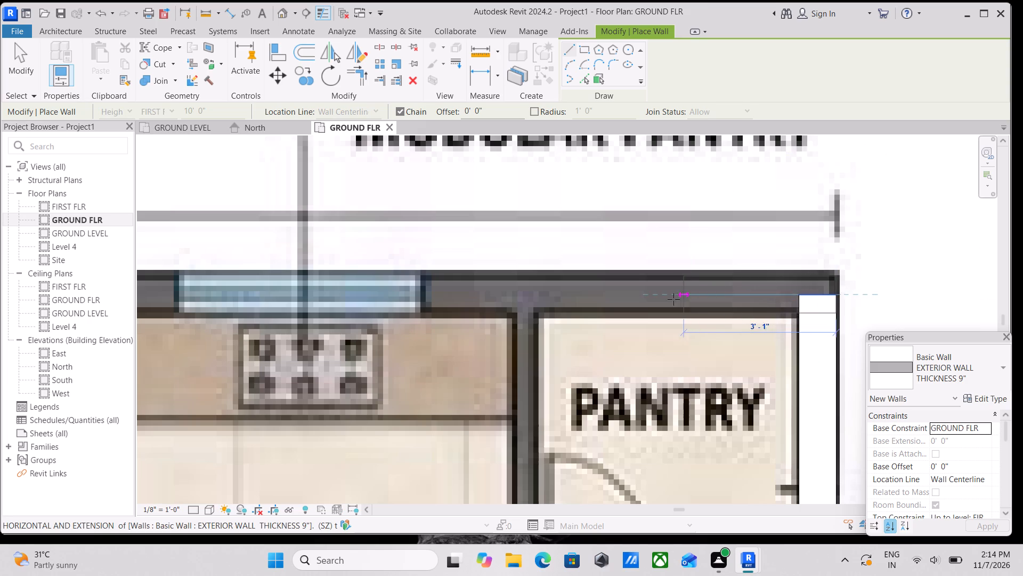
pyautogui.scroll(-2, 668, 300)
pyautogui.moveTo(668, 300); pyautogui.dragTo(832, 285, button='middle')
pyautogui.scroll(-3, 524, 279)
pyautogui.moveTo(524, 279); pyautogui.dragTo(802, 241, button='middle')
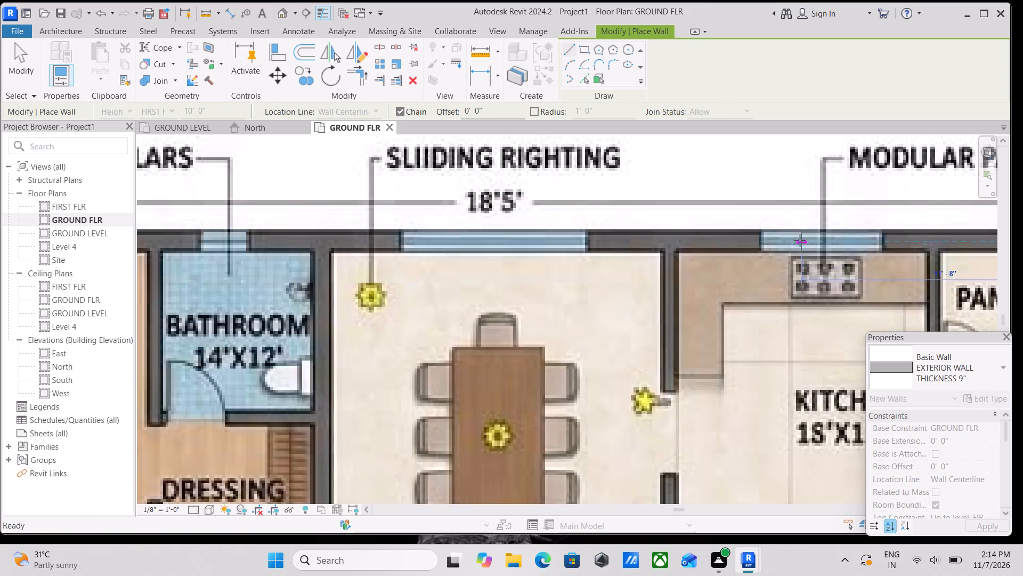
pyautogui.scroll(-3, 444, 233)
pyautogui.moveTo(444, 233); pyautogui.dragTo(673, 240, button='middle')
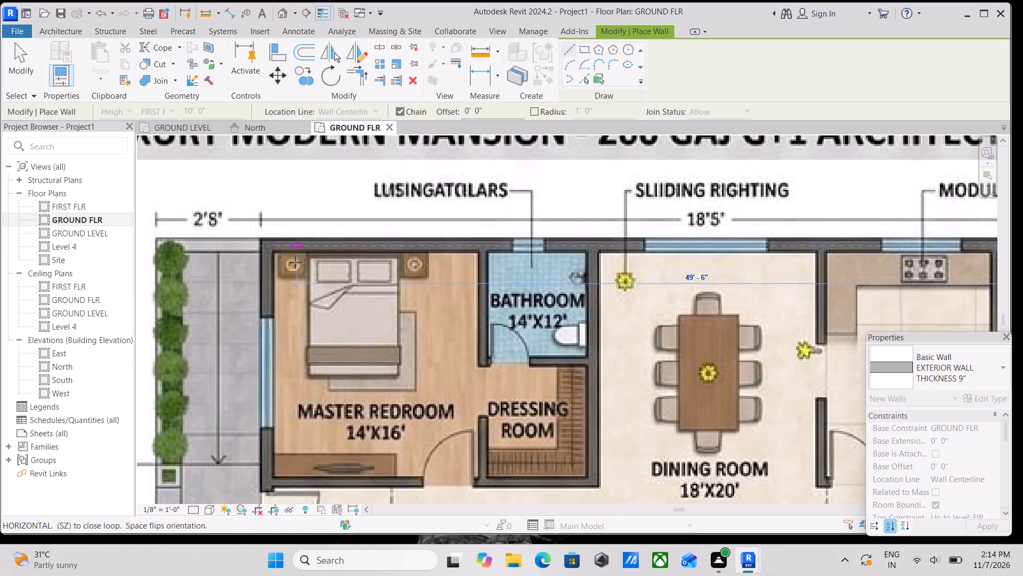
pyautogui.scroll(4, 261, 254)
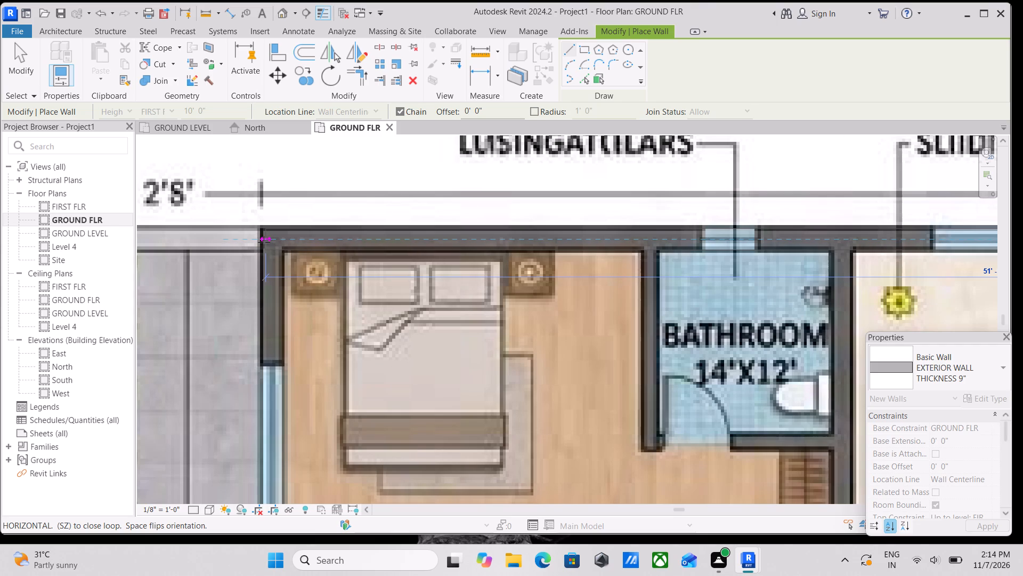
pyautogui.click(263, 242)
pyautogui.scroll(-4, 263, 241)
pyautogui.moveTo(263, 241); pyautogui.dragTo(251, 241, button='middle')
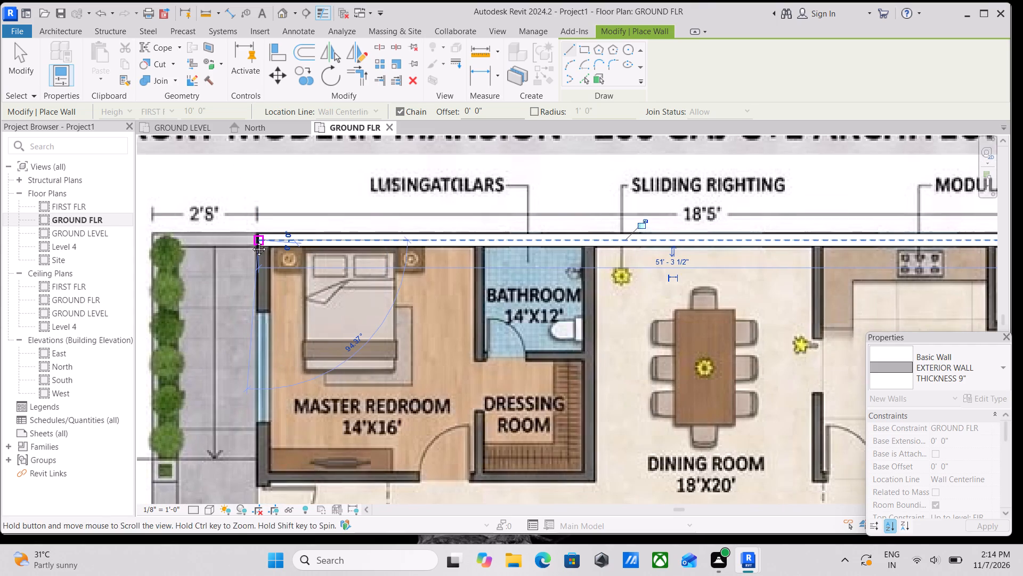
pyautogui.moveTo(251, 241); pyautogui.dragTo(245, 241, button='middle')
pyautogui.press('Escape')
pyautogui.press('Escape')
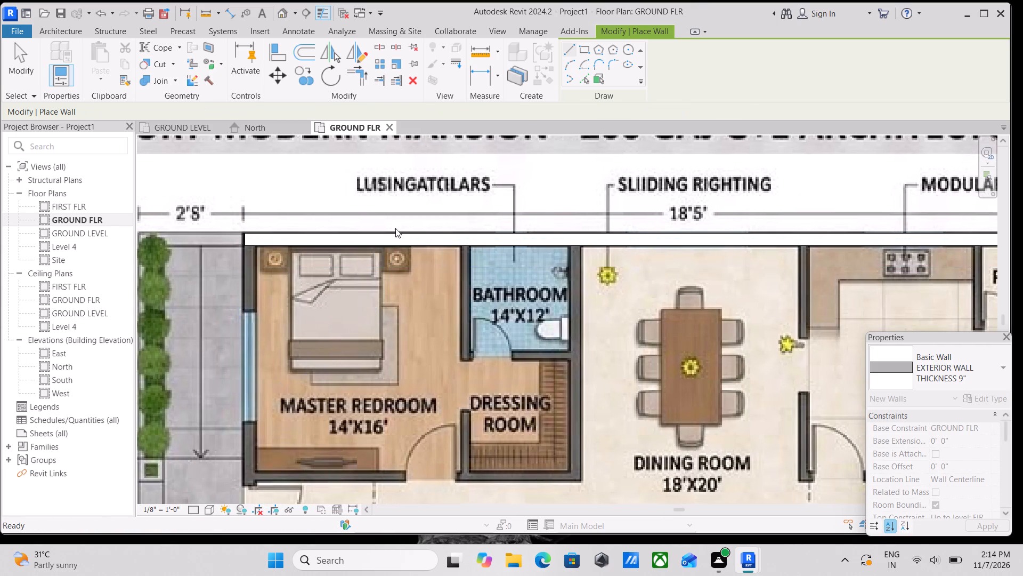
pyautogui.press('Escape')
# Nudge the top exterior wall slightly upward to align it with the wall line in the plan image.
pyautogui.scroll(3, 410, 221)
pyautogui.press('Escape')
pyautogui.scroll(7, 404, 238)
pyautogui.press('Escape')
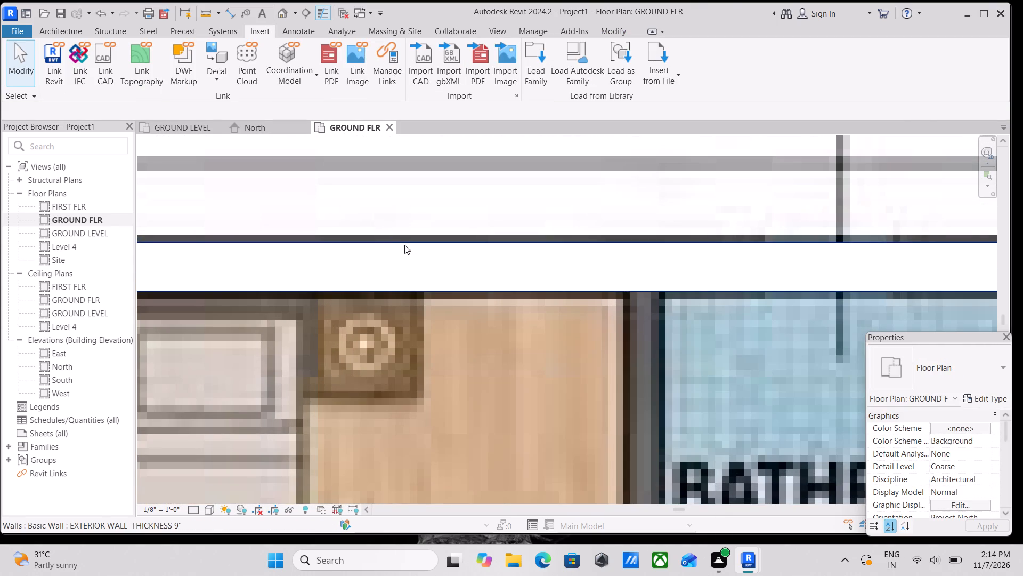
pyautogui.click(404, 241)
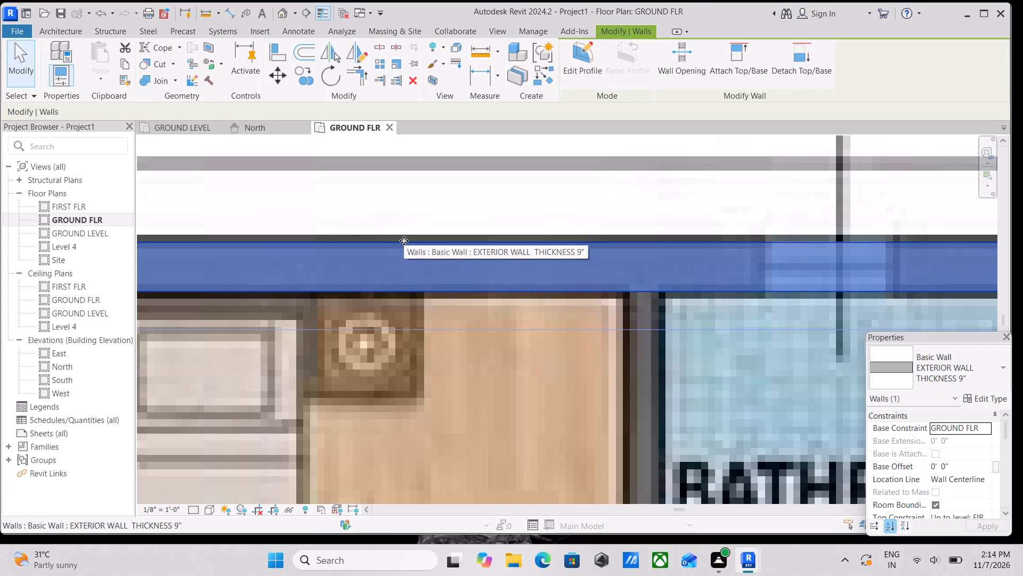
pyautogui.press('Up')
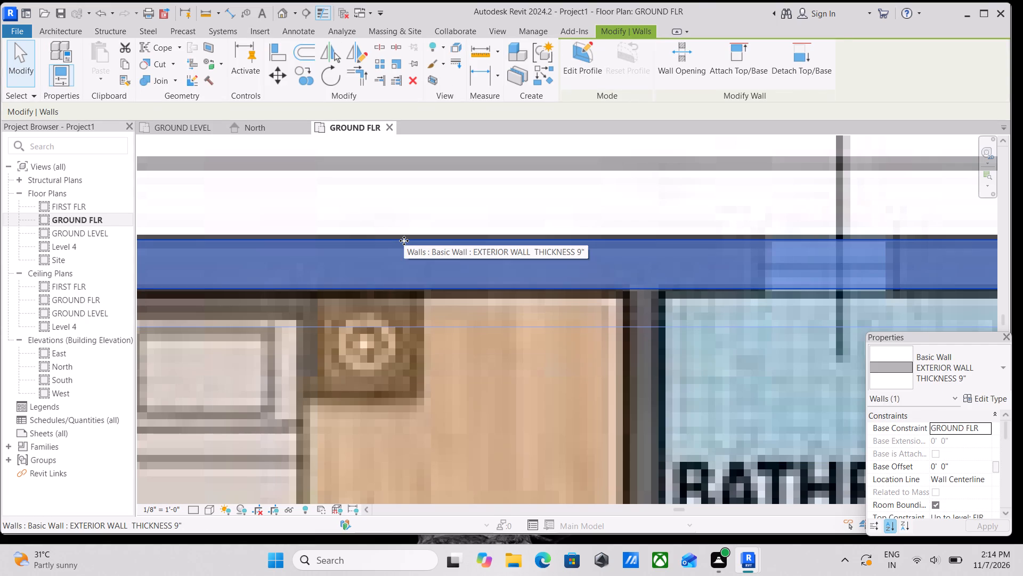
pyautogui.scroll(-10, 404, 241)
pyautogui.press('Escape')
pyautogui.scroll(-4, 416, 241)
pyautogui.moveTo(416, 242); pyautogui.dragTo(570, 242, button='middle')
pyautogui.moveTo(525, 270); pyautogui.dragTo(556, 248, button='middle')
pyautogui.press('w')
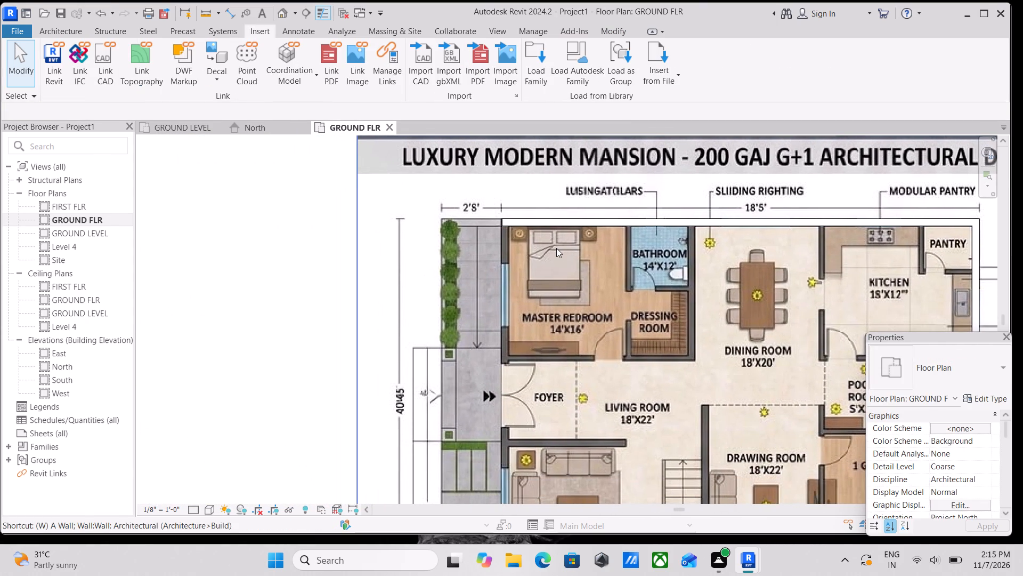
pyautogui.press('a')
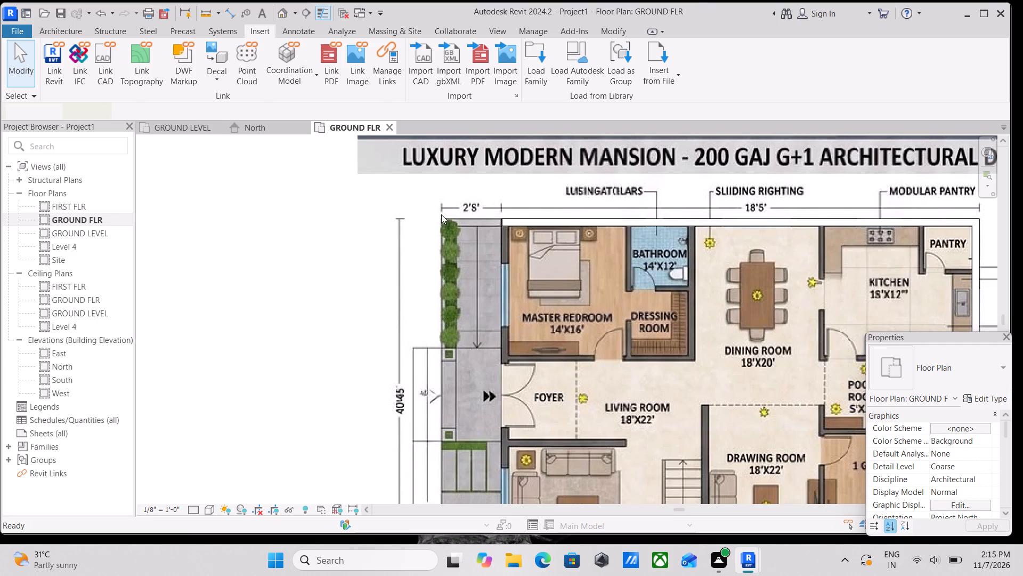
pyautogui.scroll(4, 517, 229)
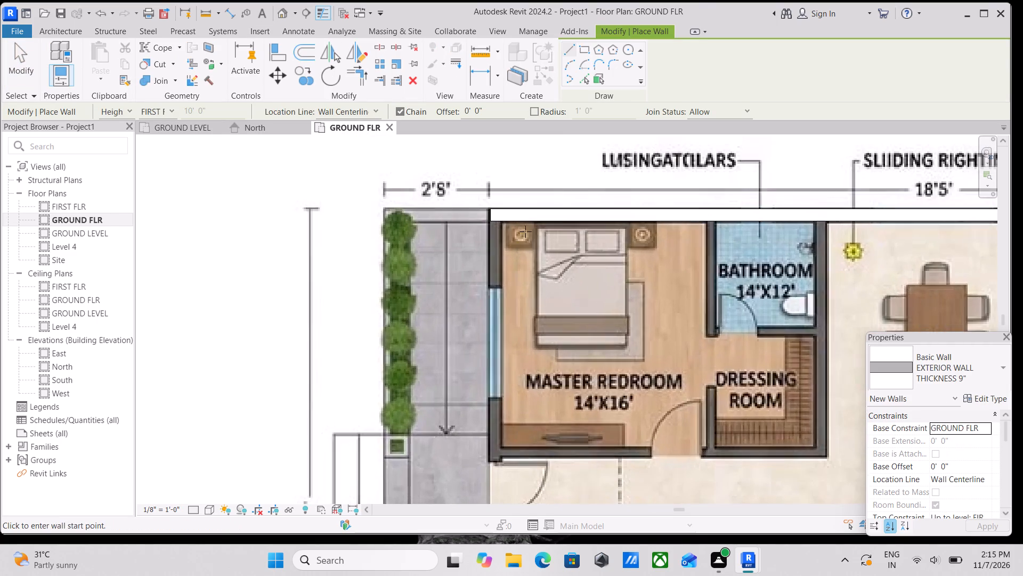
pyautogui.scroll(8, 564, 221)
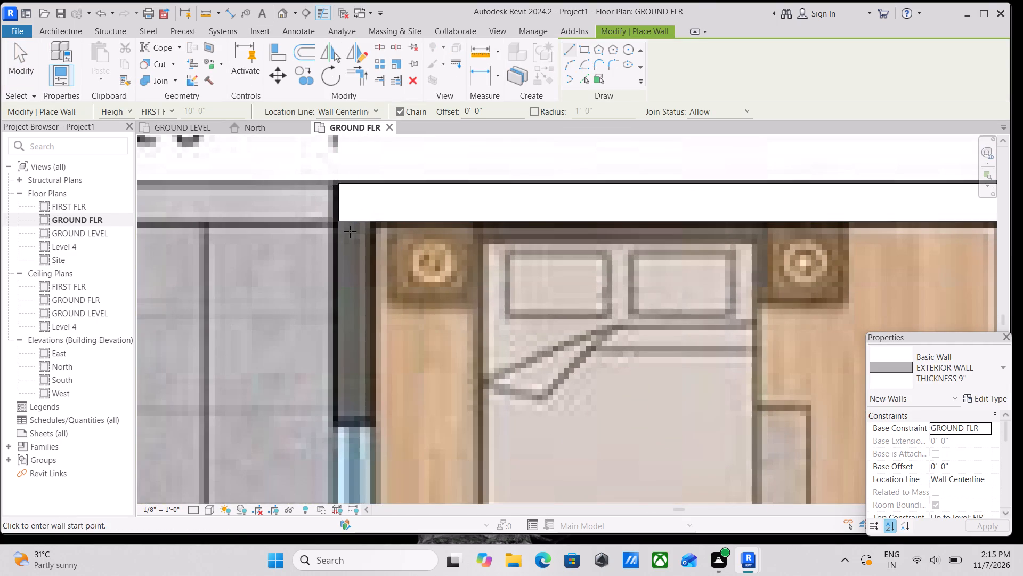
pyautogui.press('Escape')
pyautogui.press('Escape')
# Pull the top exterior wall's left end slightly outward toward the plan's outer wall line at the master bedroom's corner.
pyautogui.click(341, 201)
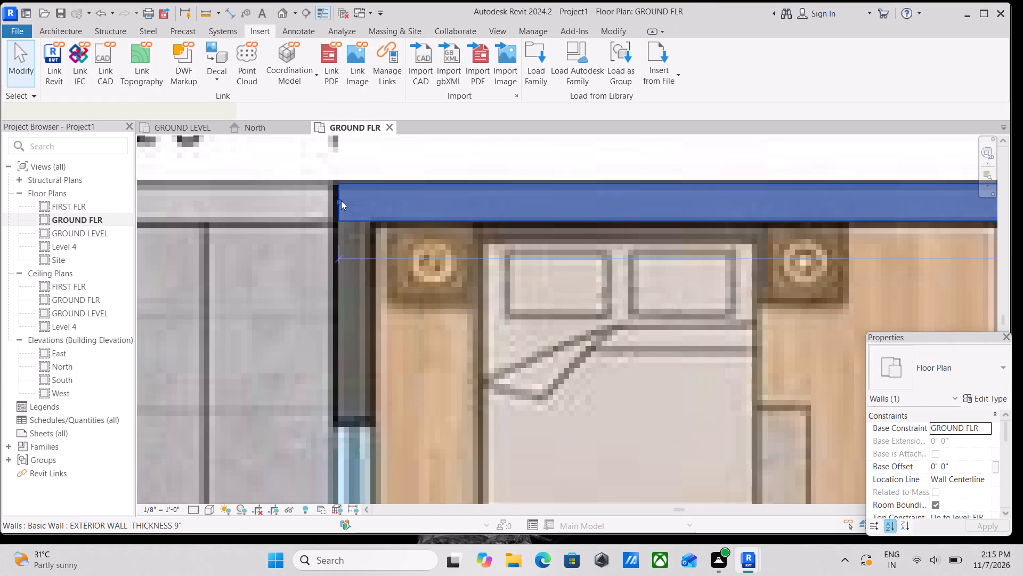
pyautogui.scroll(9, 341, 203)
pyautogui.moveTo(339, 201); pyautogui.dragTo(331, 200)
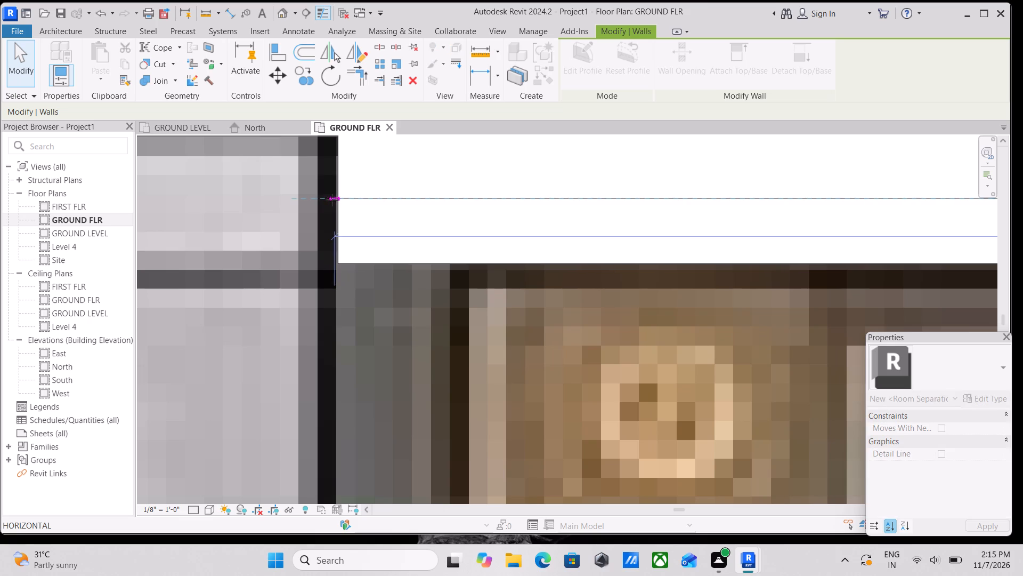
pyautogui.moveTo(331, 200); pyautogui.dragTo(331, 200)
pyautogui.scroll(-4, 362, 199)
pyautogui.press('Escape')
# Draw a 9" exterior wall with location line Finish Face: Interior over the plan's left side, from the master bedroom's upper-left to the sofa area's lower-left corner.
pyautogui.scroll(-4, 371, 201)
pyautogui.moveTo(373, 202); pyautogui.dragTo(392, 195, button='middle')
pyautogui.write('WA')
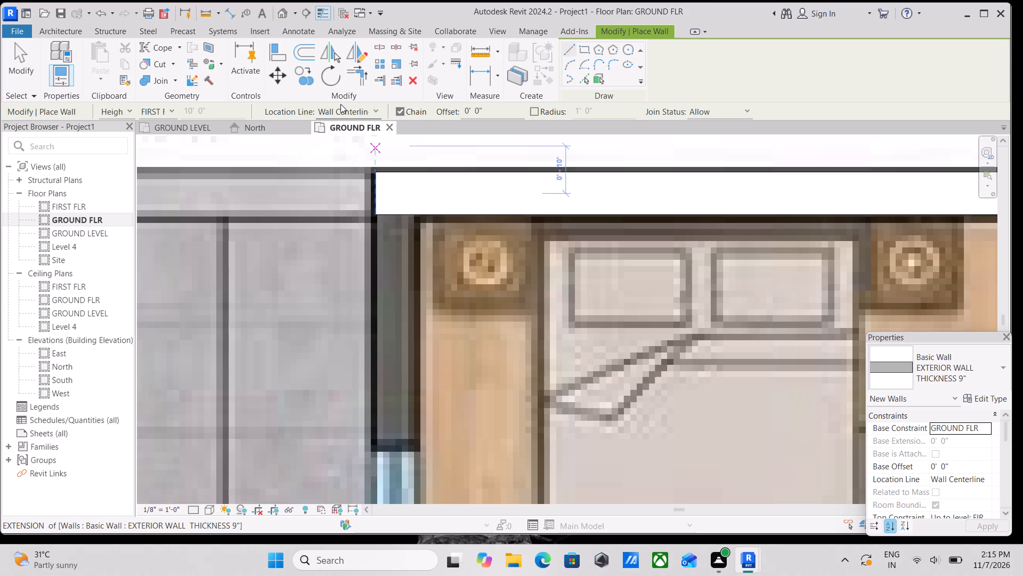
pyautogui.click(371, 108)
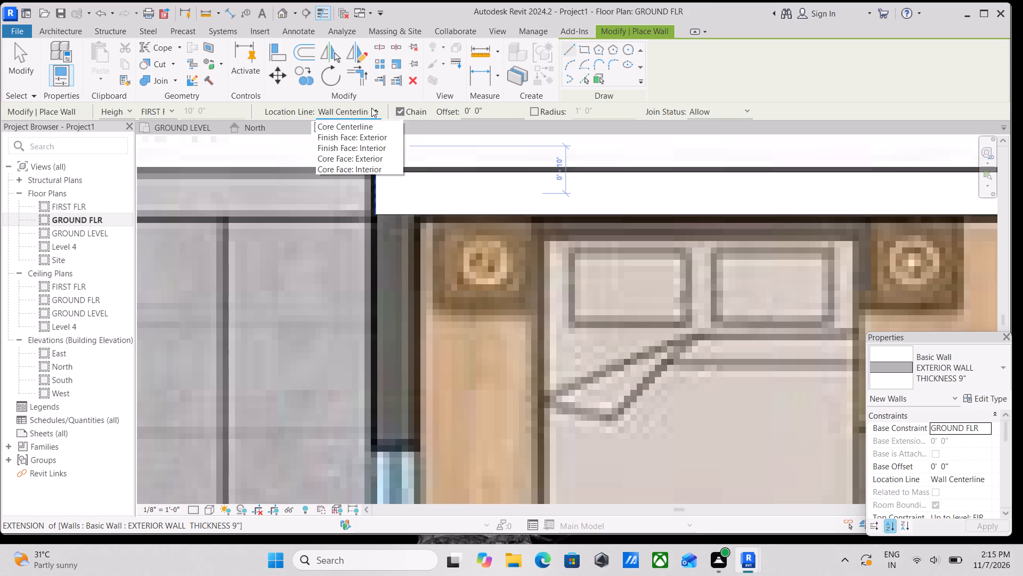
pyautogui.click(364, 157)
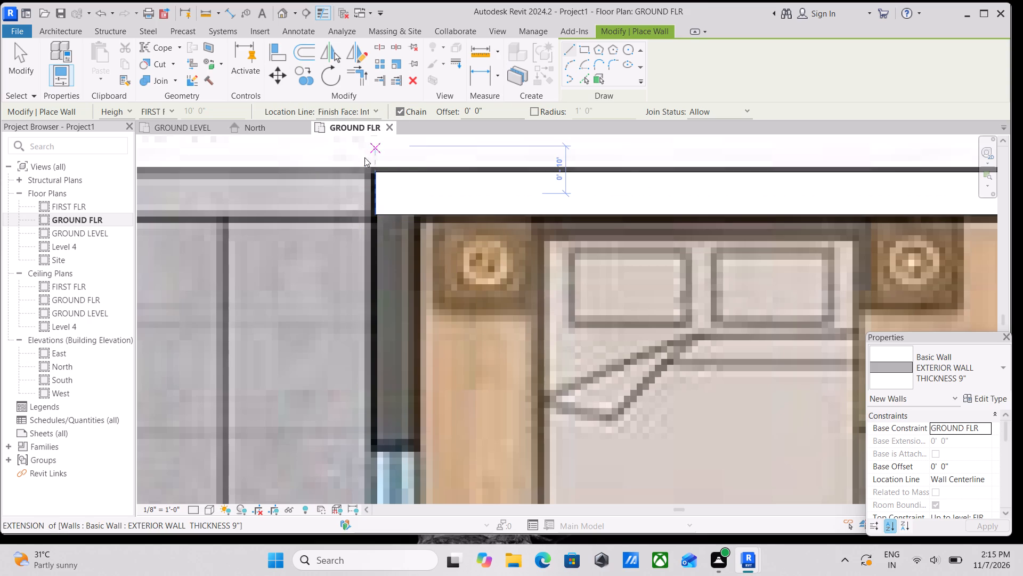
pyautogui.click(369, 213)
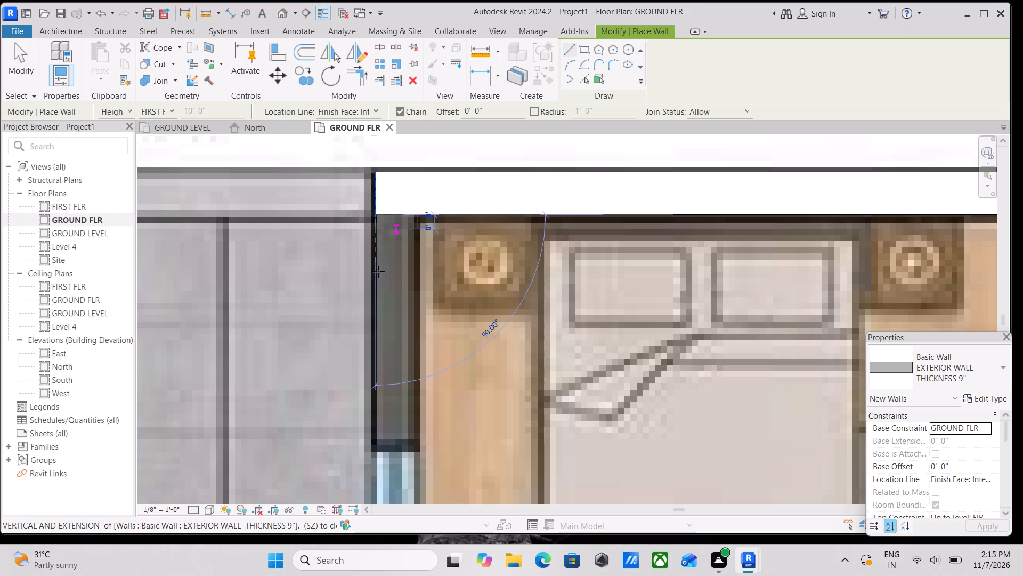
pyautogui.scroll(-2, 383, 323)
pyautogui.moveTo(383, 321); pyautogui.dragTo(378, 170, button='middle')
pyautogui.scroll(-5, 376, 326)
pyautogui.moveTo(375, 319); pyautogui.dragTo(370, 159, button='middle')
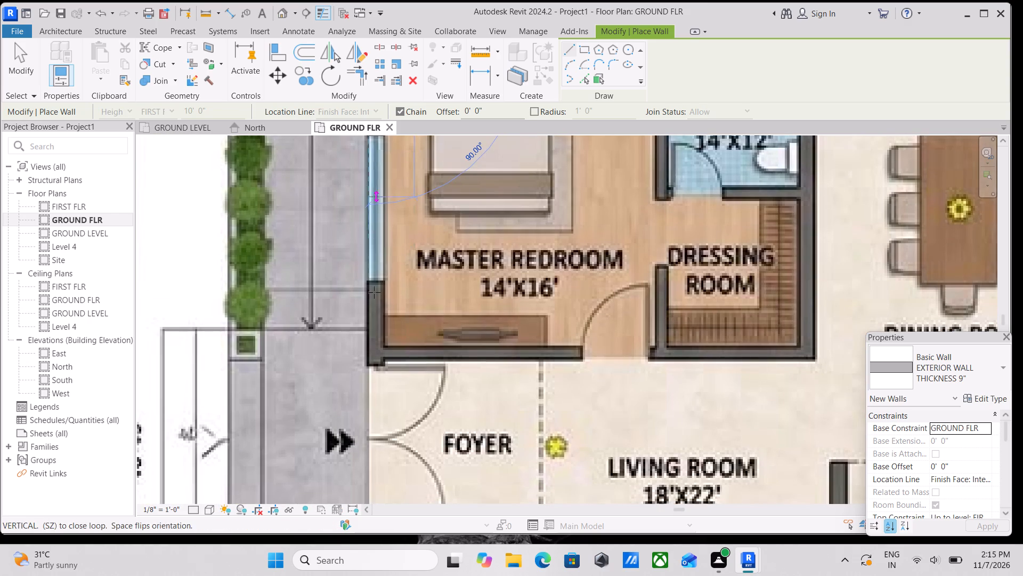
pyautogui.moveTo(381, 290); pyautogui.dragTo(383, 203, button='middle')
pyautogui.scroll(-3, 388, 318)
pyautogui.moveTo(383, 301); pyautogui.dragTo(371, 194, button='middle')
pyautogui.scroll(-1, 363, 339)
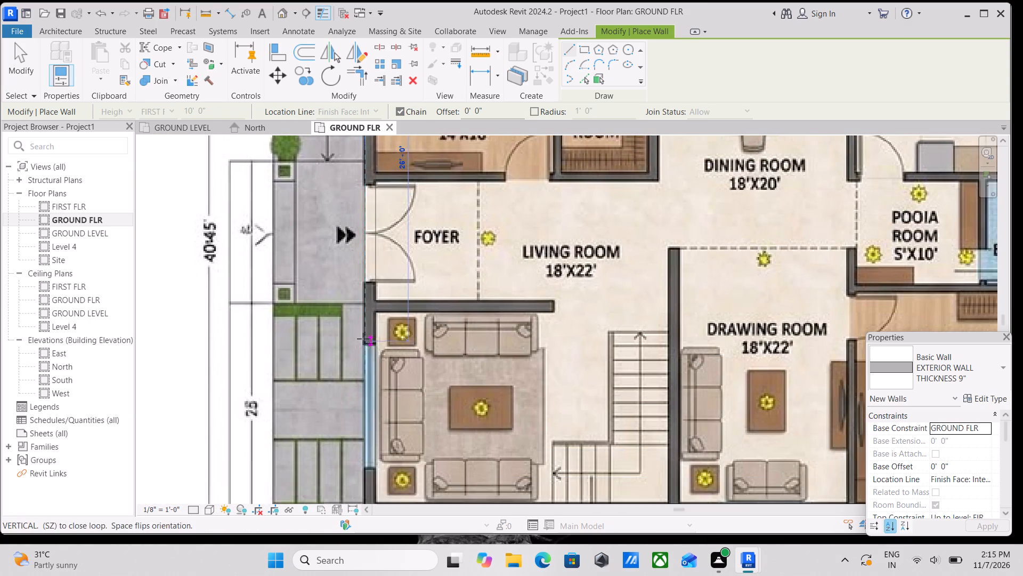
pyautogui.scroll(-1, 363, 339)
pyautogui.moveTo(363, 339); pyautogui.dragTo(352, 221, button='middle')
pyautogui.scroll(6, 346, 363)
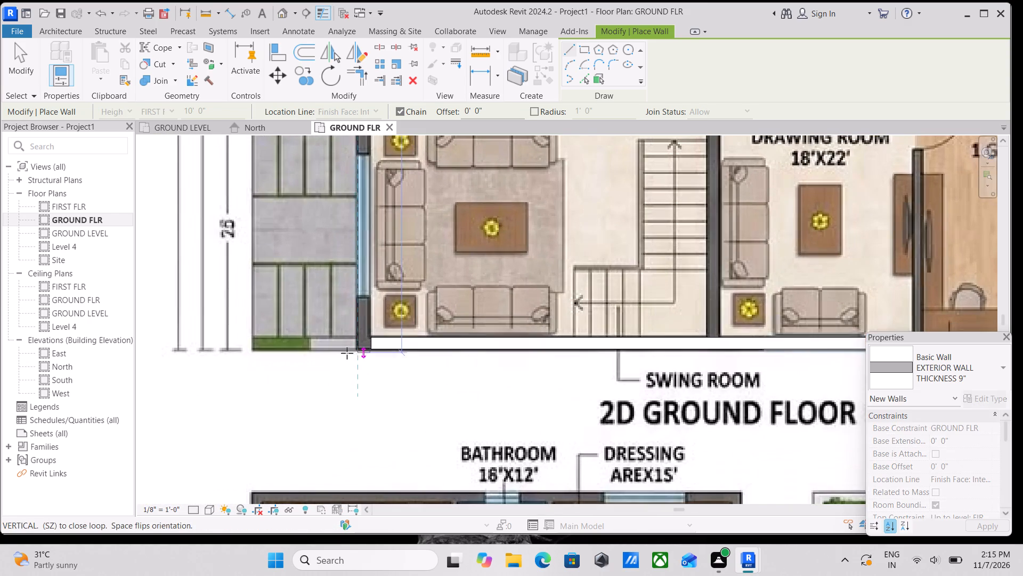
pyautogui.scroll(5, 347, 353)
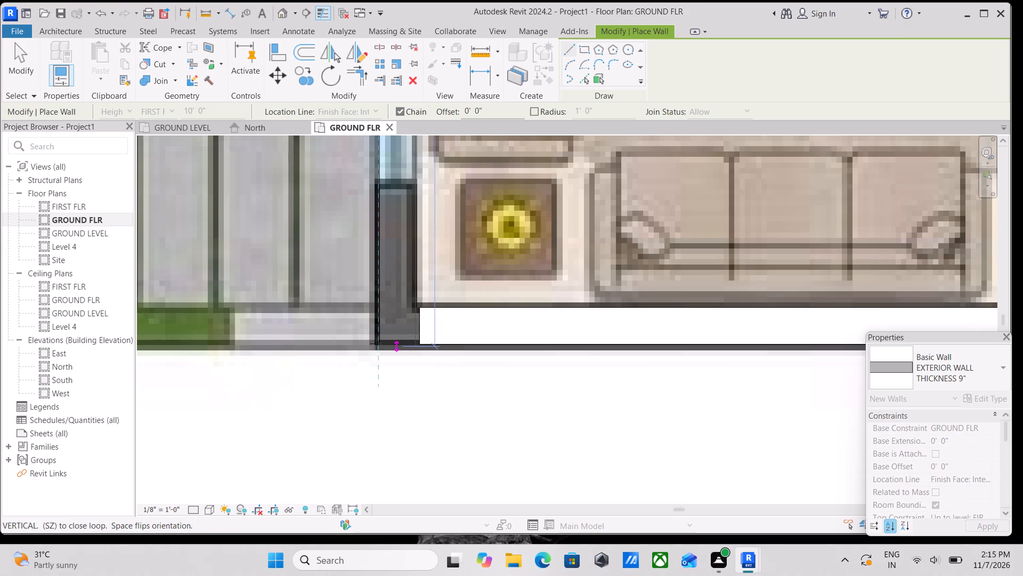
pyautogui.click(377, 343)
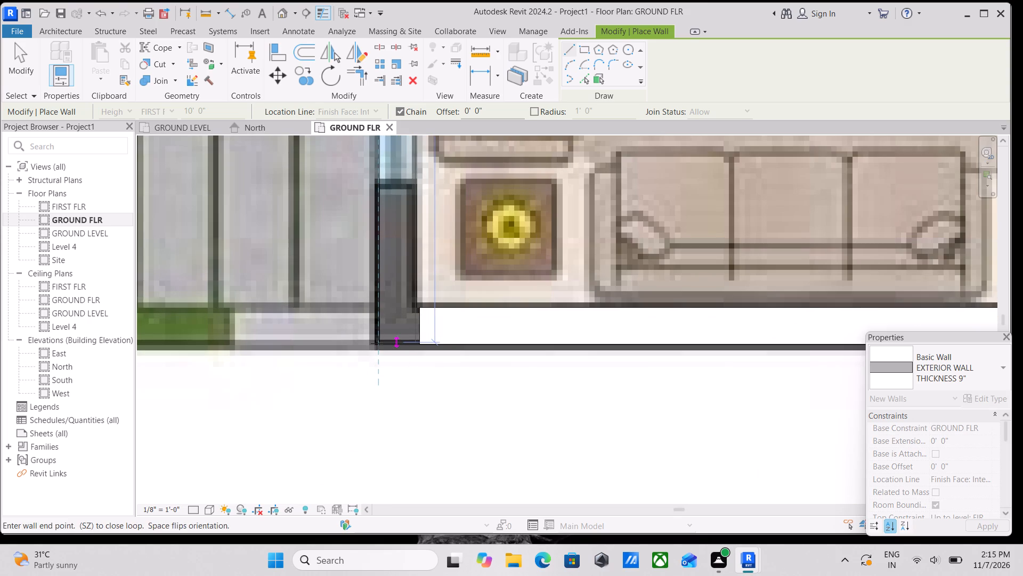
pyautogui.press('Escape')
pyautogui.press('Escape')
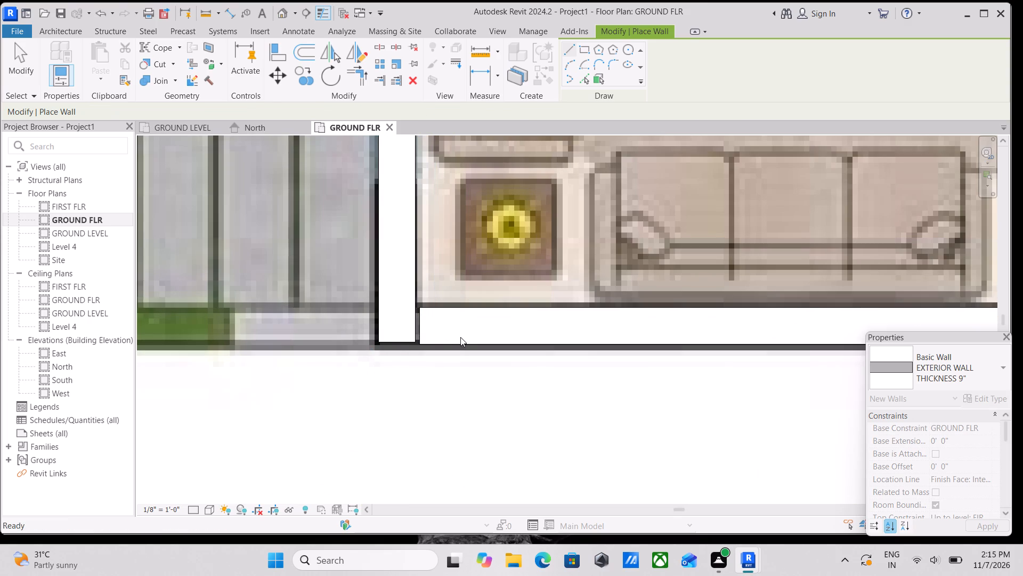
pyautogui.press('Escape')
# Extend the bottom exterior wall's left end to join the left exterior wall at the sofa area's lower-left corner.
pyautogui.click(424, 331)
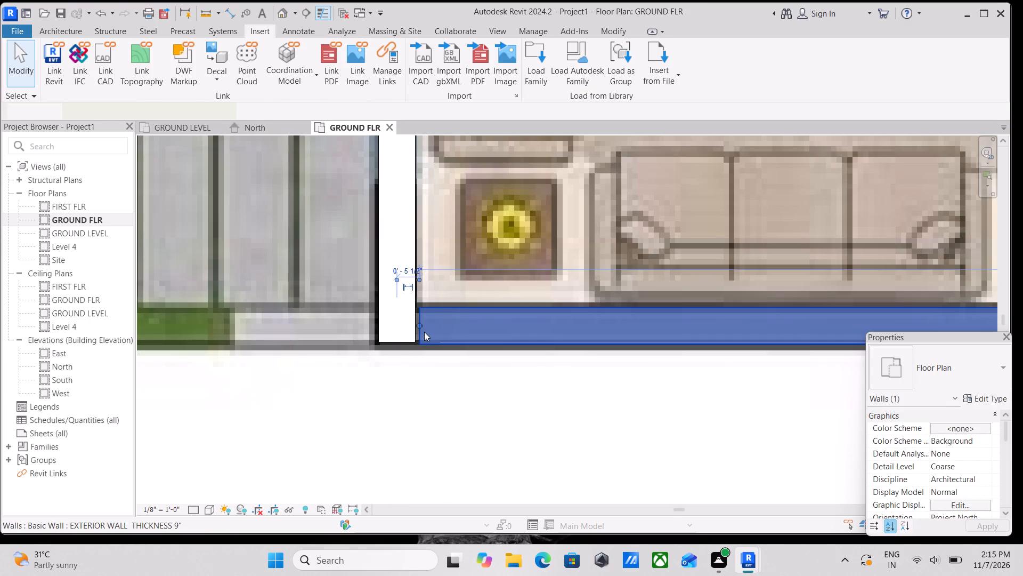
pyautogui.scroll(7, 419, 345)
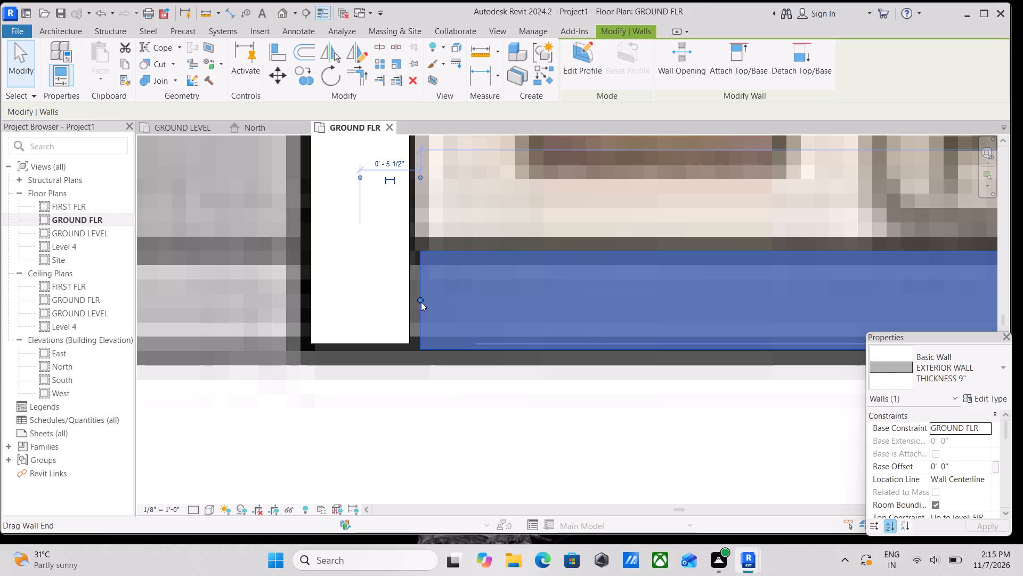
pyautogui.moveTo(421, 302); pyautogui.dragTo(397, 298)
pyautogui.scroll(-2, 407, 310)
pyautogui.press('Escape')
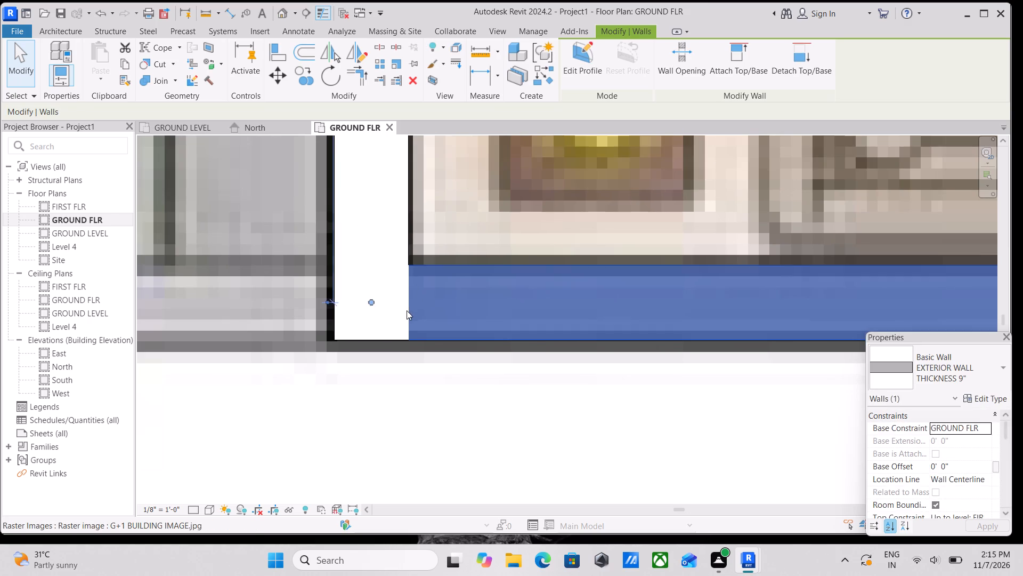
pyautogui.scroll(-4, 424, 308)
pyautogui.press('Escape')
# Look over the ground floor plan's interior wall layout, from the sofa area up to the bathroom, dressing room and dining room.
pyautogui.scroll(-14, 451, 305)
pyautogui.moveTo(457, 302); pyautogui.dragTo(458, 357, button='middle')
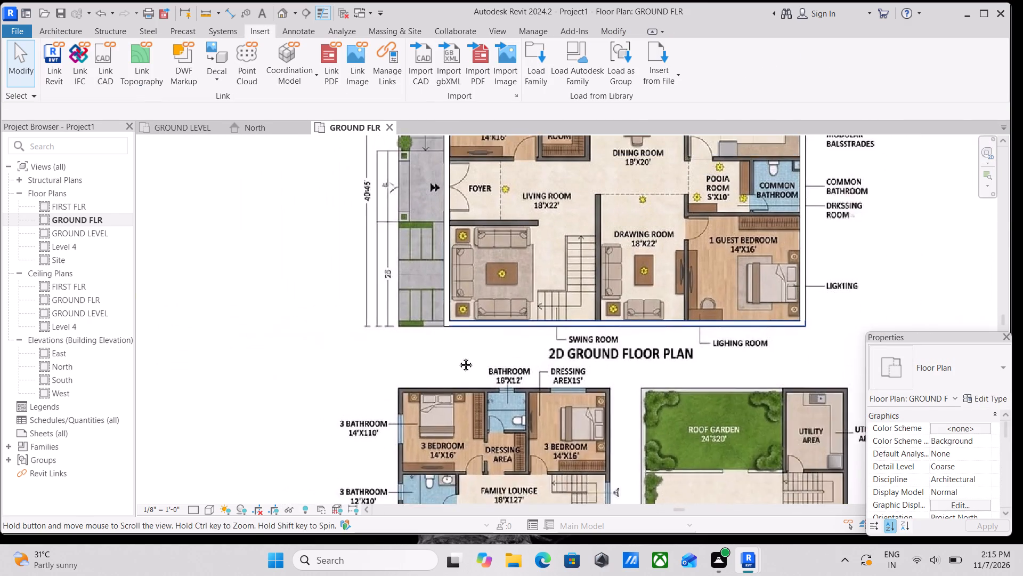
pyautogui.moveTo(458, 357); pyautogui.dragTo(454, 461, button='middle')
pyautogui.moveTo(464, 326); pyautogui.dragTo(460, 361, button='middle')
pyautogui.moveTo(613, 347); pyautogui.dragTo(500, 260, button='middle')
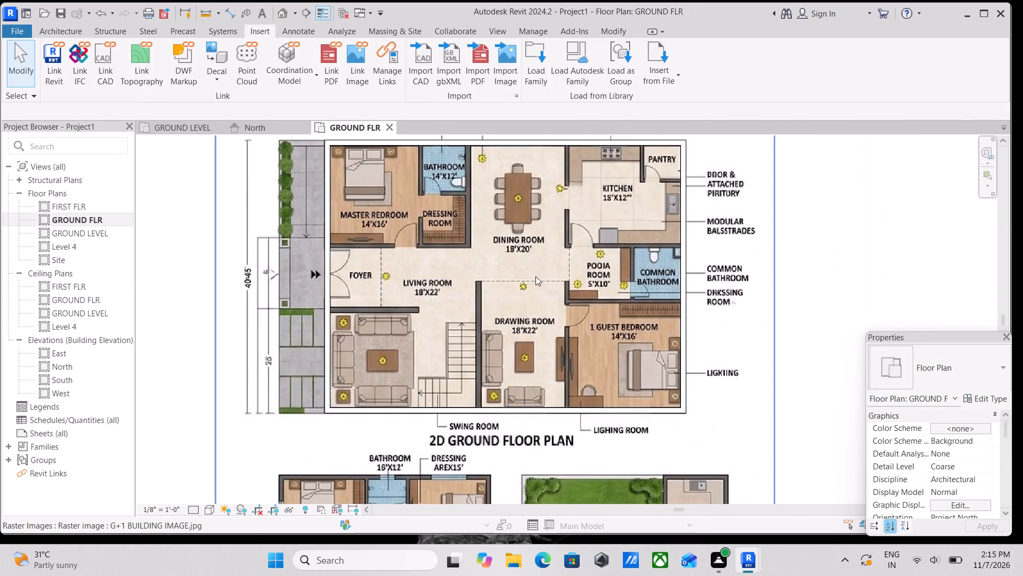
pyautogui.scroll(3, 669, 395)
pyautogui.moveTo(524, 320); pyautogui.dragTo(582, 367, button='middle')
pyautogui.moveTo(445, 316); pyautogui.dragTo(466, 333, button='middle')
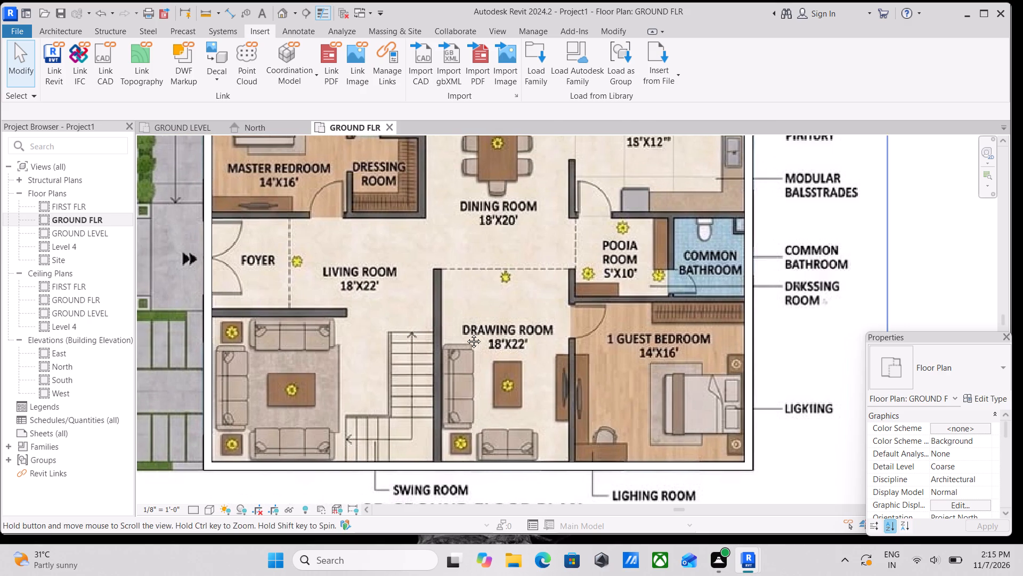
pyautogui.moveTo(466, 333); pyautogui.dragTo(584, 427, button='middle')
pyautogui.moveTo(495, 333); pyautogui.dragTo(529, 375, button='middle')
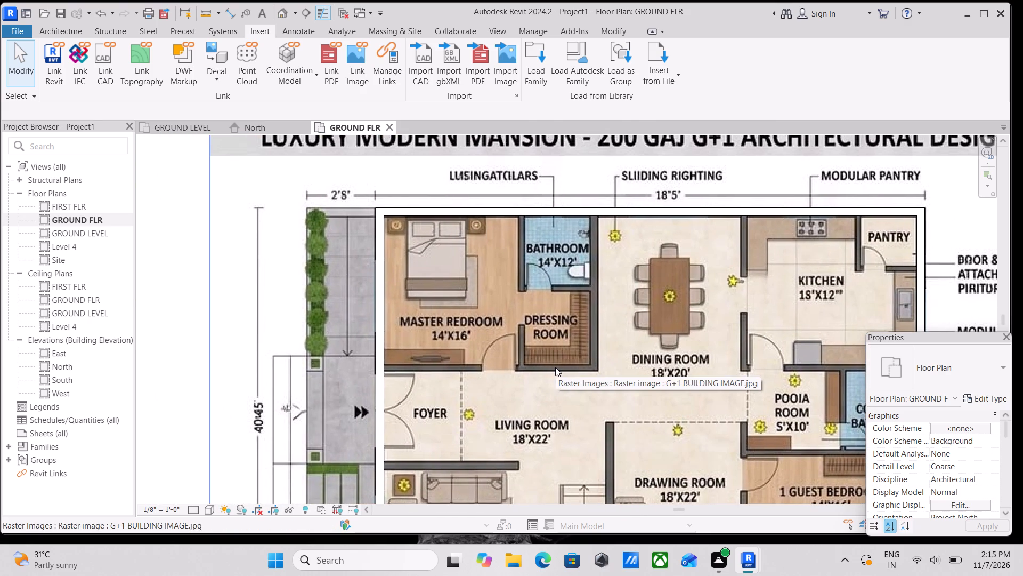
pyautogui.scroll(2, 610, 252)
pyautogui.scroll(-1, 612, 253)
pyautogui.moveTo(612, 253); pyautogui.dragTo(565, 243, button='middle')
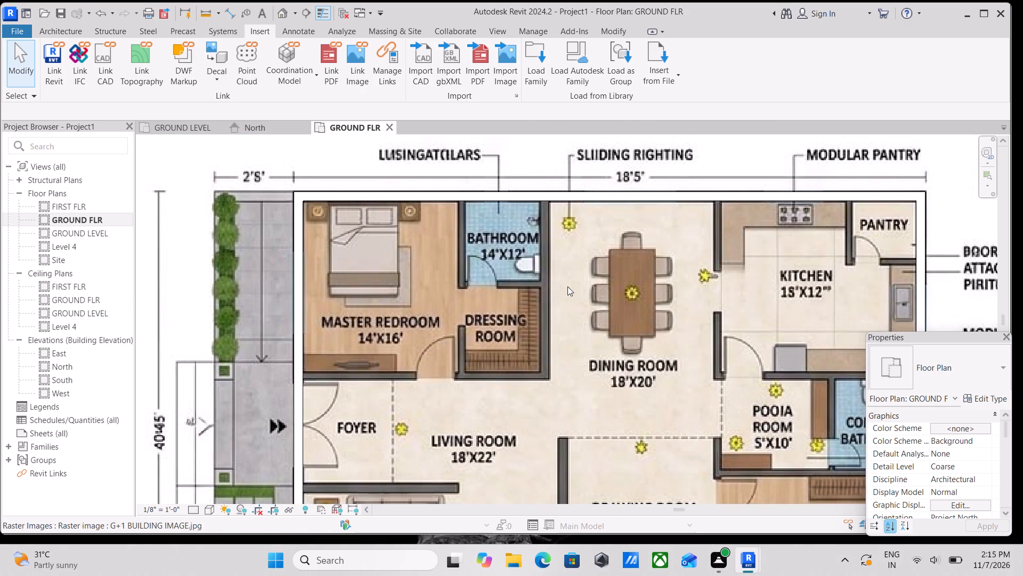
pyautogui.scroll(3, 551, 315)
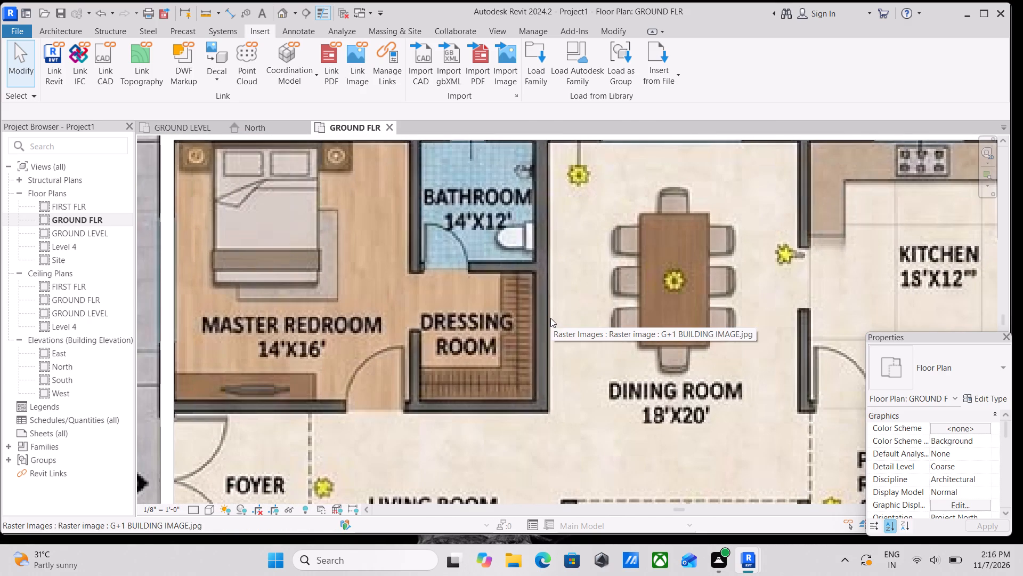
# Draw a vertical 9" exterior-type wall between bathroom/dressing room and dining room, from the top exterior wall to the dressing room's lower-right corner, flipped onto the plan's wall.
pyautogui.write('WA')
pyautogui.scroll(-2, 554, 253)
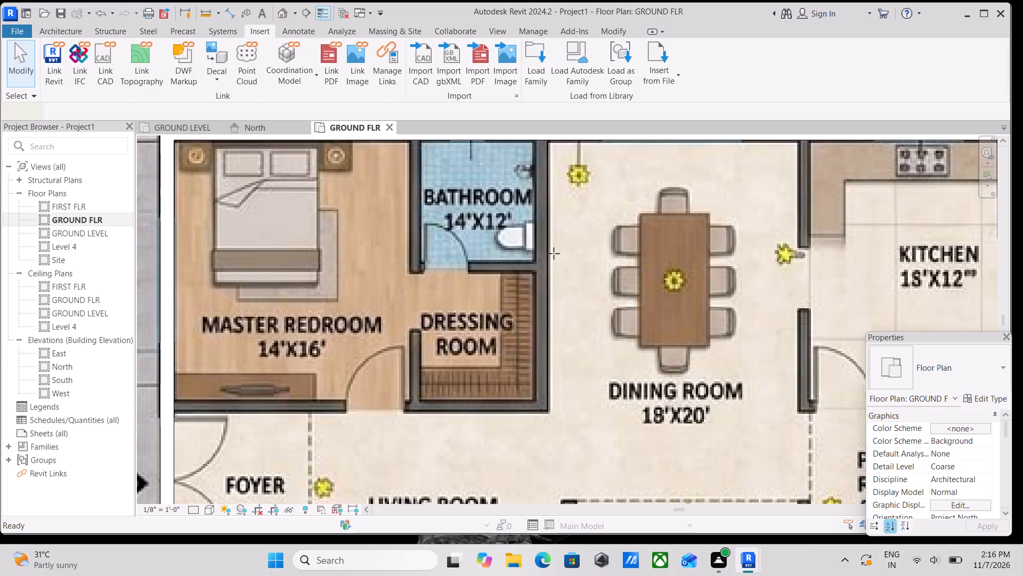
pyautogui.moveTo(554, 253); pyautogui.dragTo(578, 312, button='middle')
pyautogui.scroll(3, 577, 225)
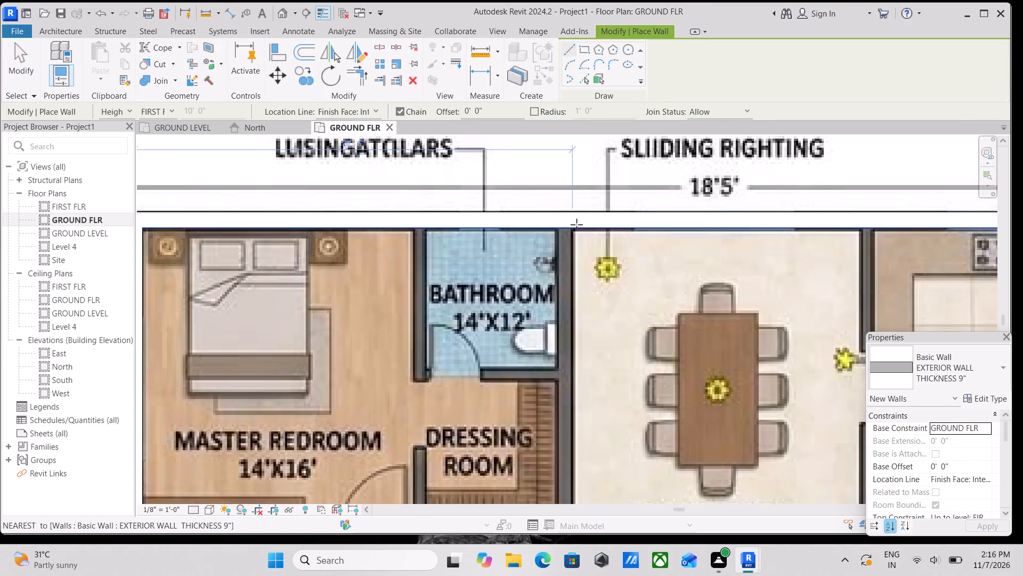
pyautogui.scroll(4, 572, 231)
pyautogui.scroll(-1, 572, 231)
pyautogui.scroll(2, 572, 231)
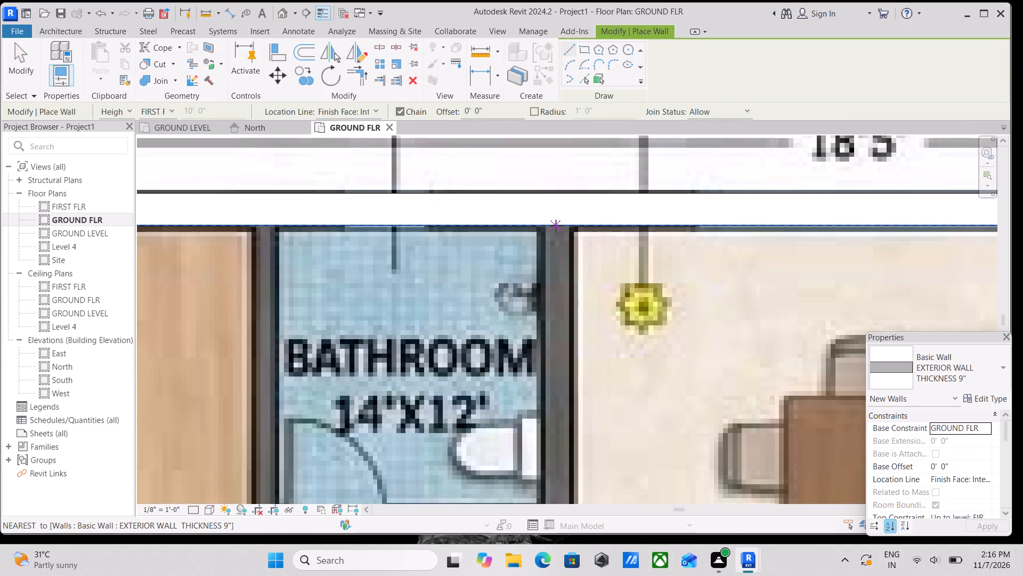
pyautogui.scroll(1, 576, 227)
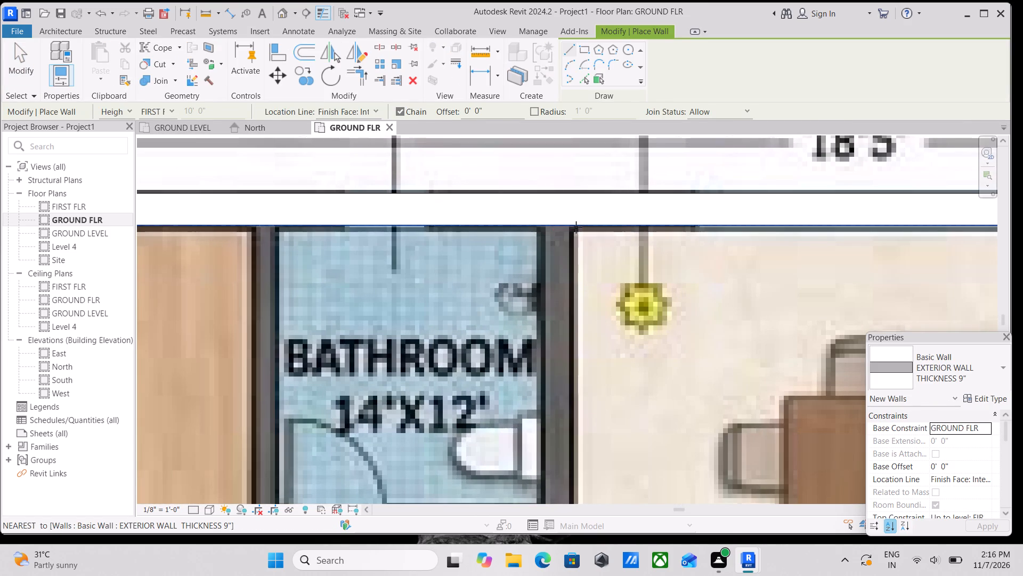
pyautogui.scroll(5, 576, 227)
pyautogui.click(571, 220)
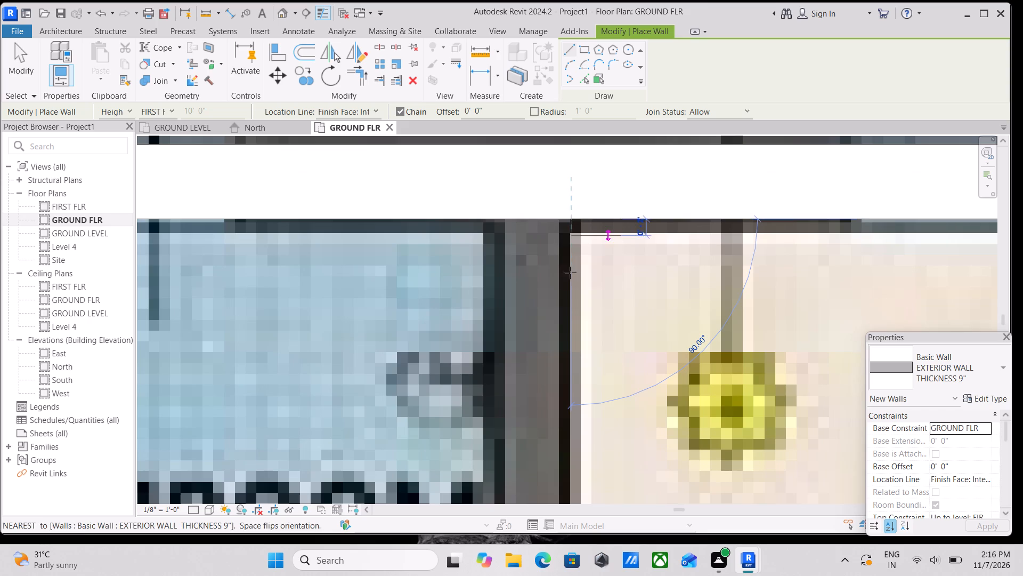
pyautogui.press('space')
pyautogui.scroll(-5, 577, 370)
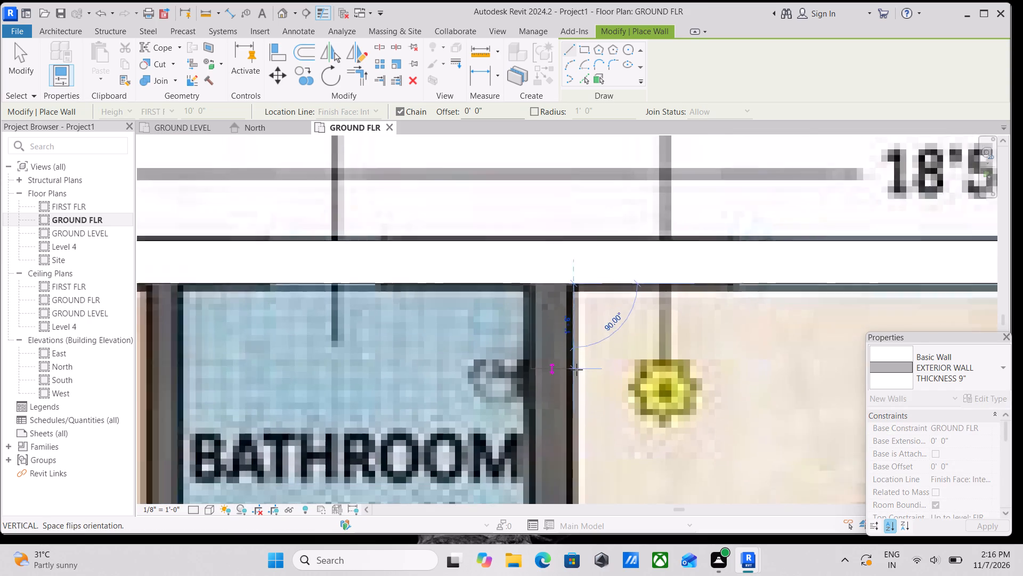
pyautogui.moveTo(577, 369); pyautogui.dragTo(578, 246, button='middle')
pyautogui.scroll(-4, 571, 363)
pyautogui.moveTo(570, 359); pyautogui.dragTo(559, 214, button='middle')
pyautogui.scroll(-1, 559, 214)
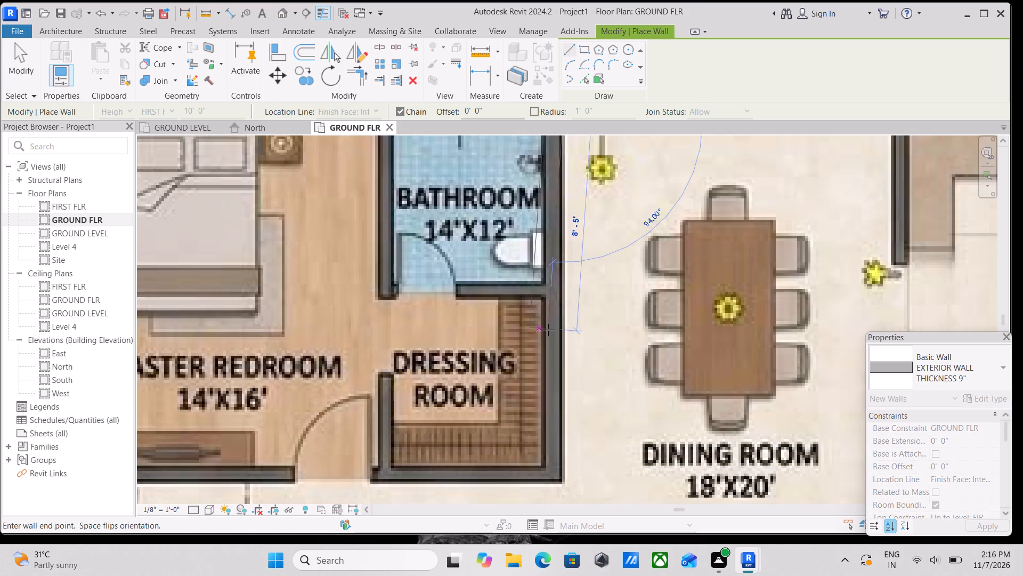
pyautogui.moveTo(552, 322); pyautogui.dragTo(571, 261, button='middle')
pyautogui.scroll(4, 577, 375)
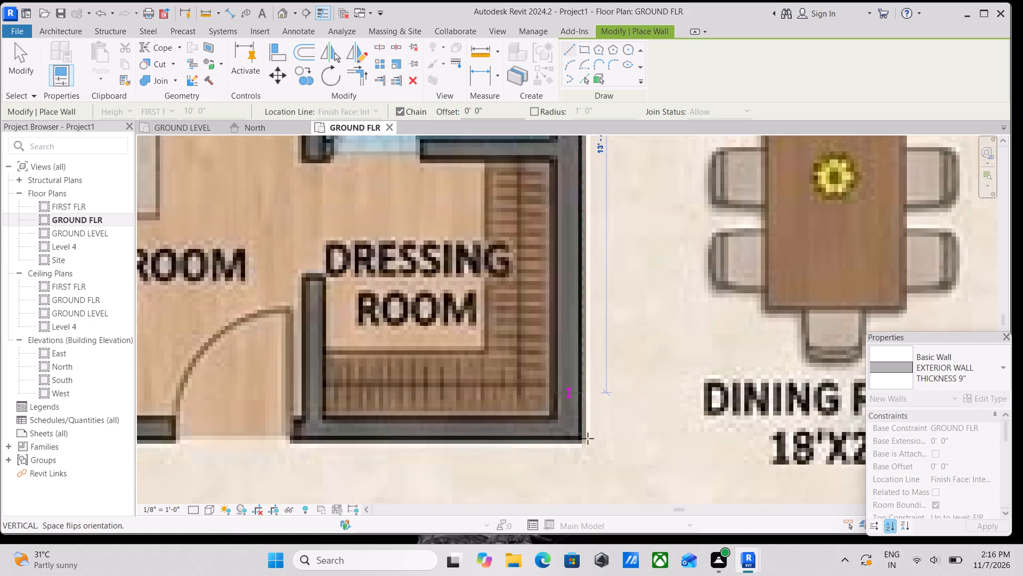
pyautogui.click(584, 448)
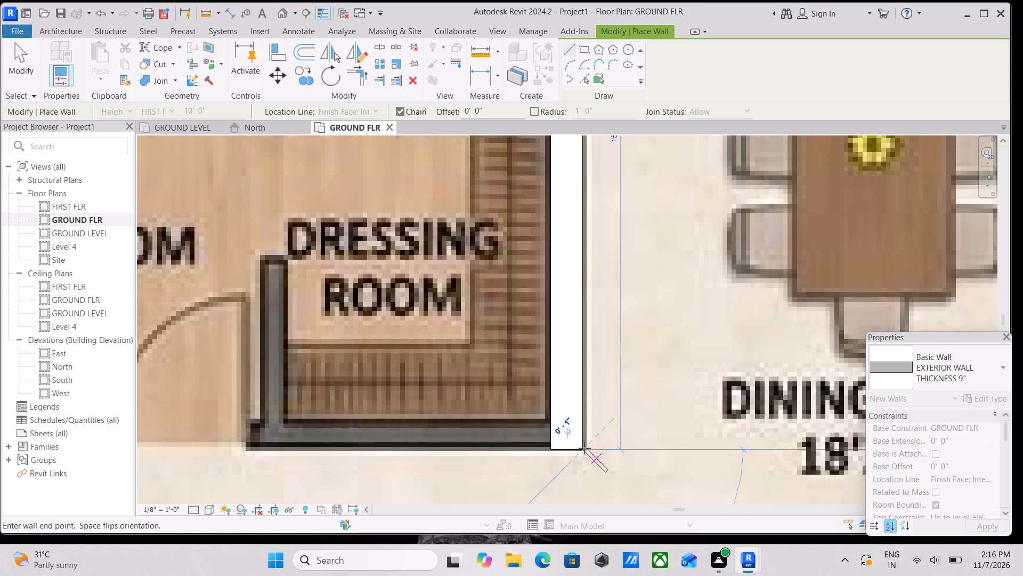
pyautogui.press('Escape')
pyautogui.scroll(-4, 605, 382)
pyautogui.press('Escape')
pyautogui.scroll(-1, 600, 318)
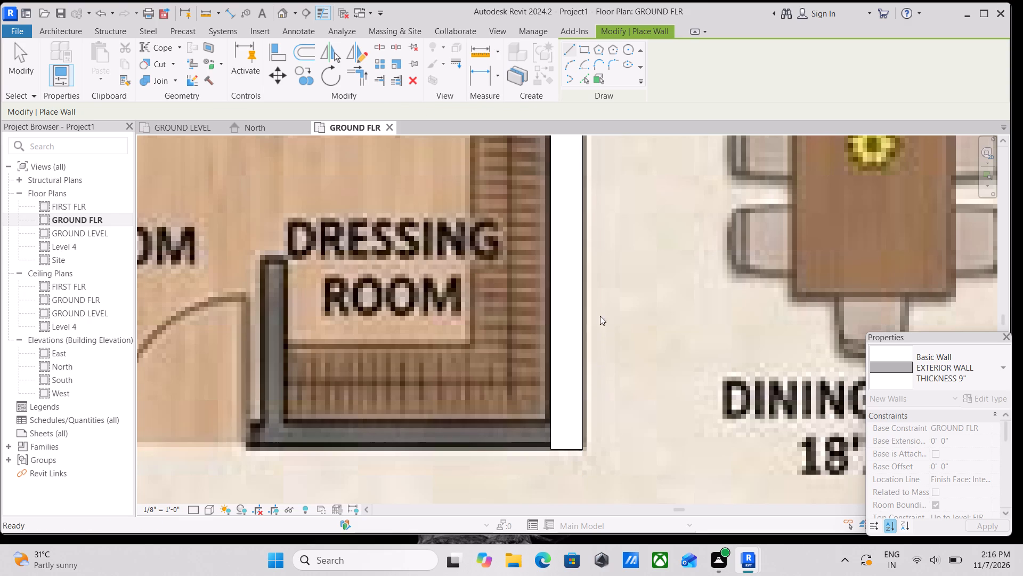
pyautogui.scroll(-2, 600, 316)
pyautogui.press('Escape')
pyautogui.scroll(-1, 590, 294)
pyautogui.moveTo(590, 294); pyautogui.dragTo(600, 347, button='middle')
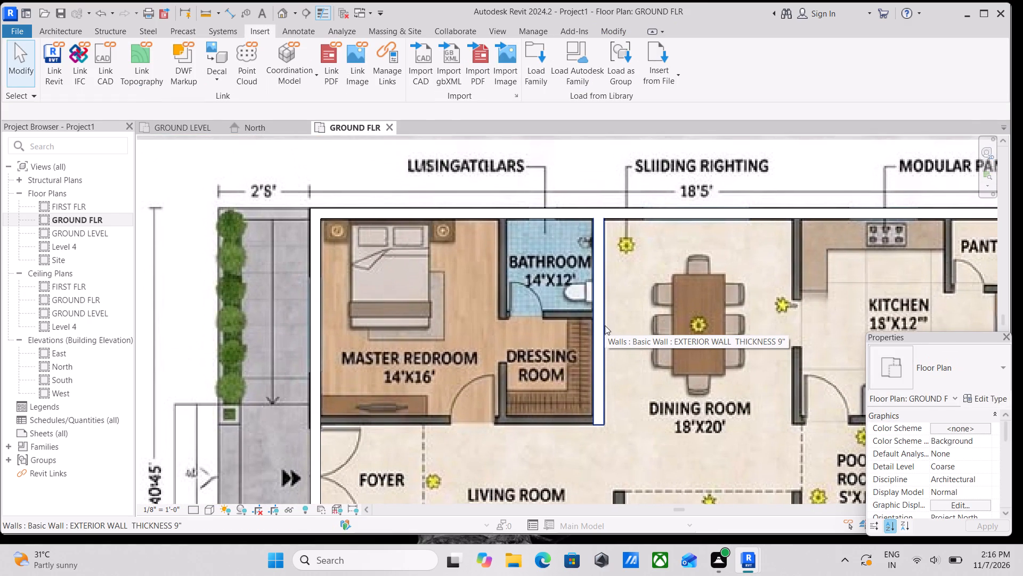
# Duplicate the 9" exterior wall type as a new type named INTERIOR WALL THICKNESS 4.5".
pyautogui.write('WA')
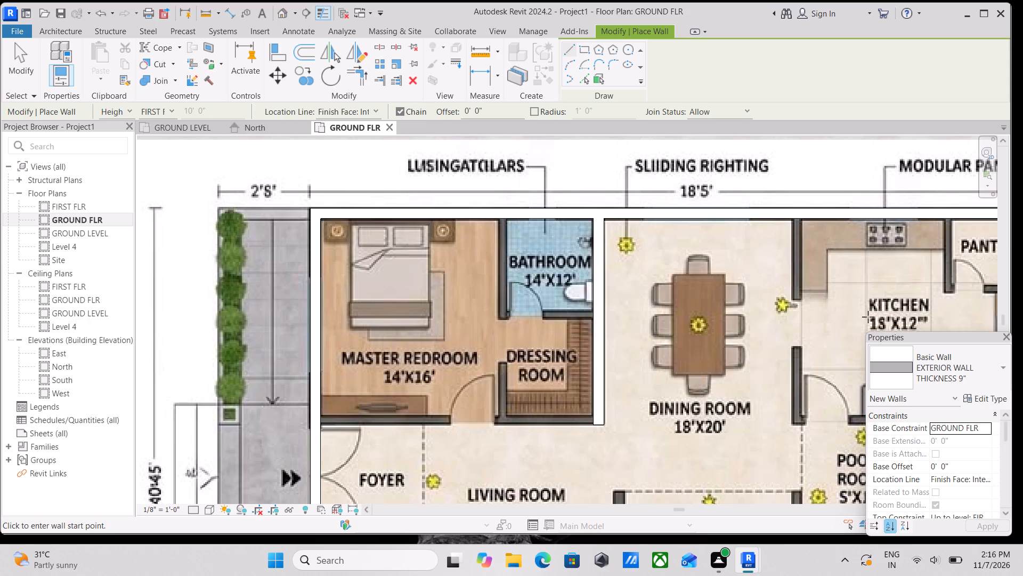
pyautogui.click(1001, 398)
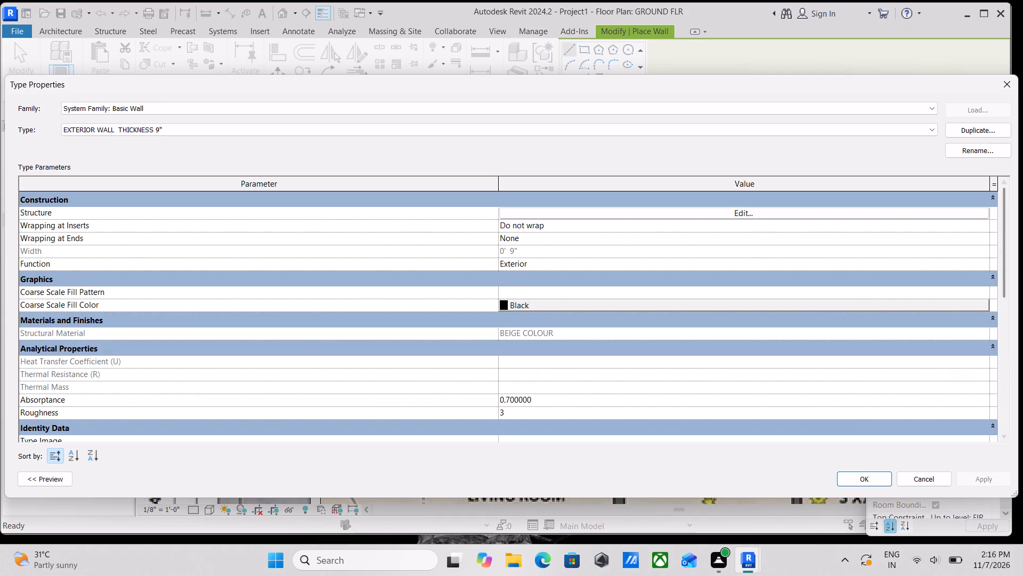
pyautogui.click(986, 130)
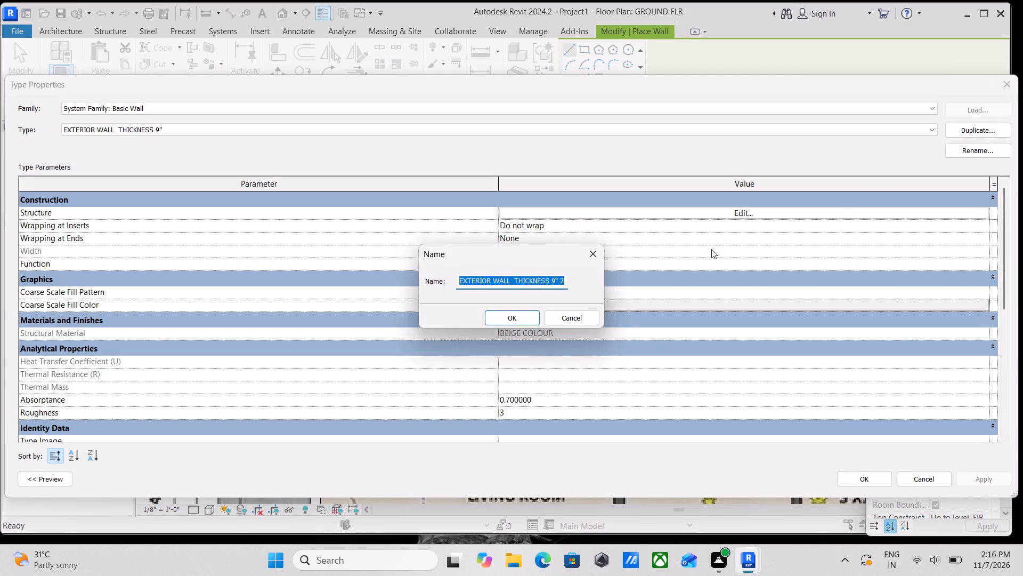
pyautogui.write('IN')
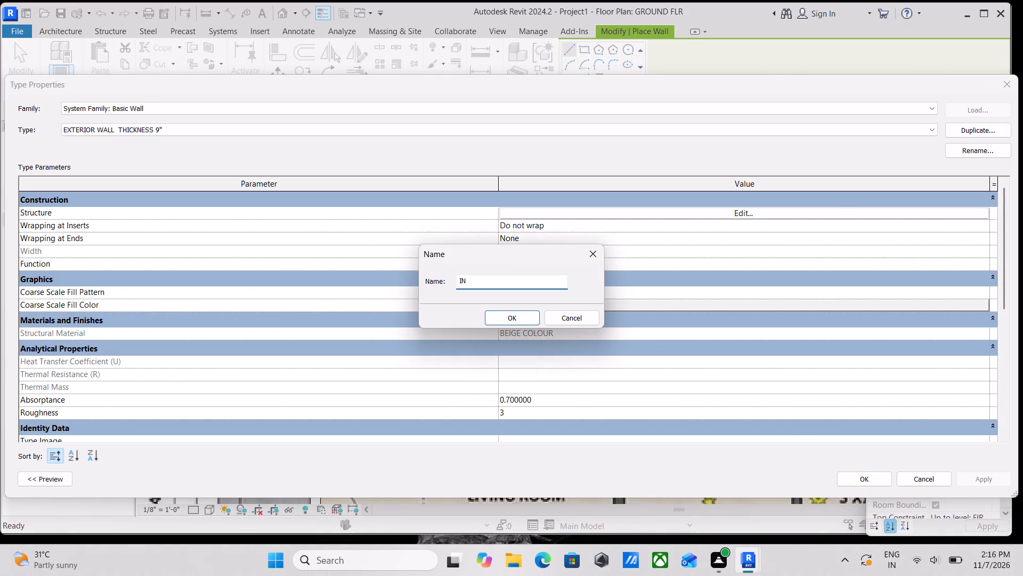
pyautogui.write('TER')
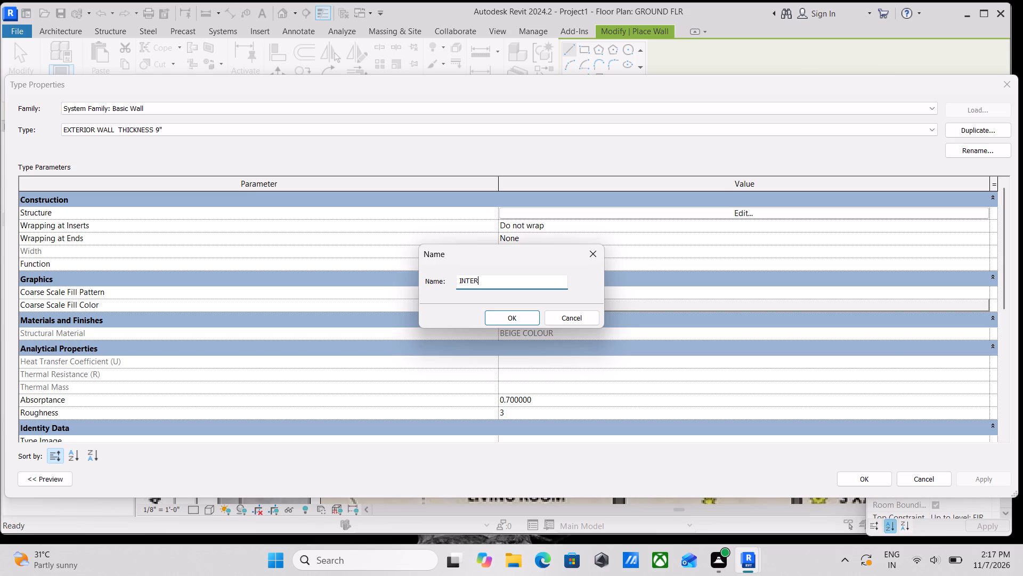
pyautogui.write('IO')
pyautogui.write('R')
pyautogui.press('space')
pyautogui.write('WALL')
pyautogui.press('space')
pyautogui.write('THICKNESS')
pyautogui.press('space')
pyautogui.press('4')
pyautogui.write('.5')
pyautogui.hotkey('shift', '"')
pyautogui.click(502, 319)
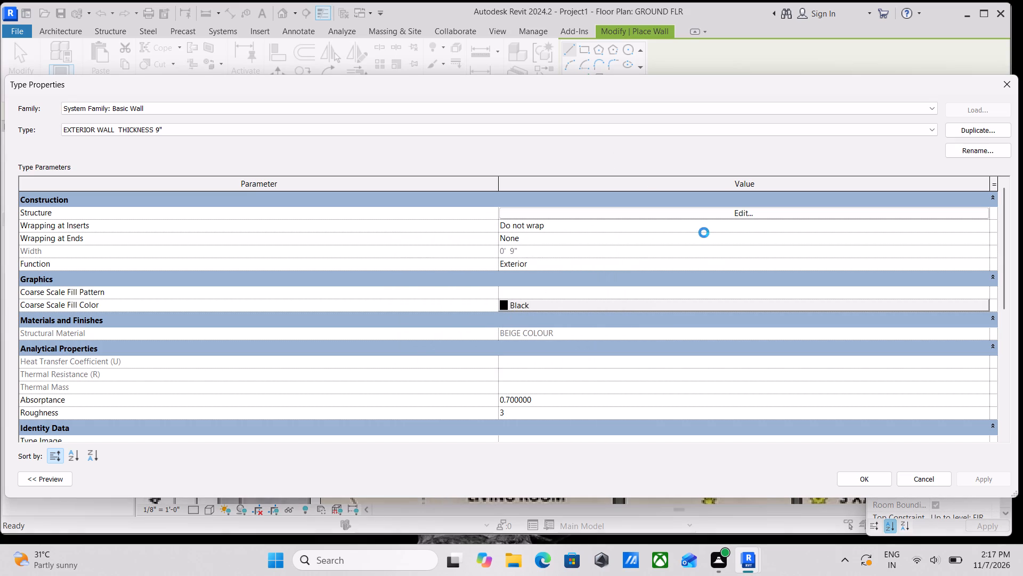
# Set the structure layer thickness of the INTERIOR WALL THICKNESS 4.5" type to 4.5" and apply the type changes.
pyautogui.click(743, 211)
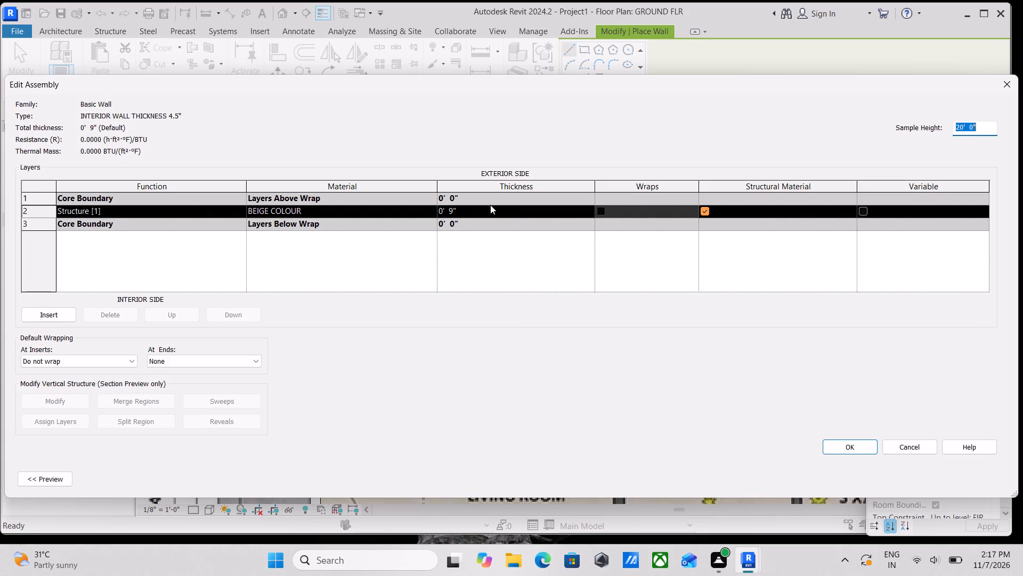
pyautogui.click(510, 211)
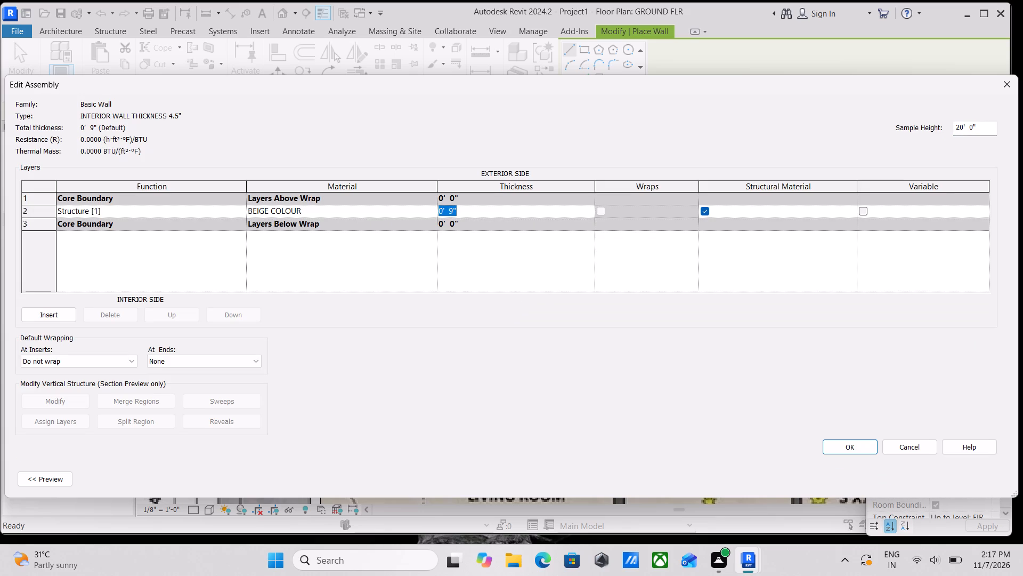
pyautogui.write('4.')
pyautogui.press('5')
pyautogui.hotkey('shift', '"')
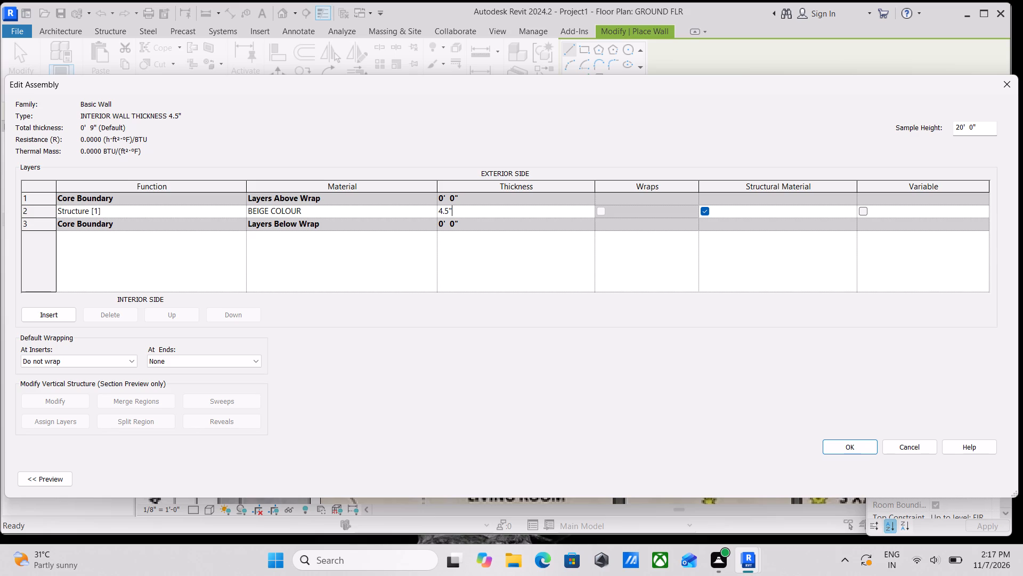
pyautogui.press('Return')
pyautogui.click(859, 445)
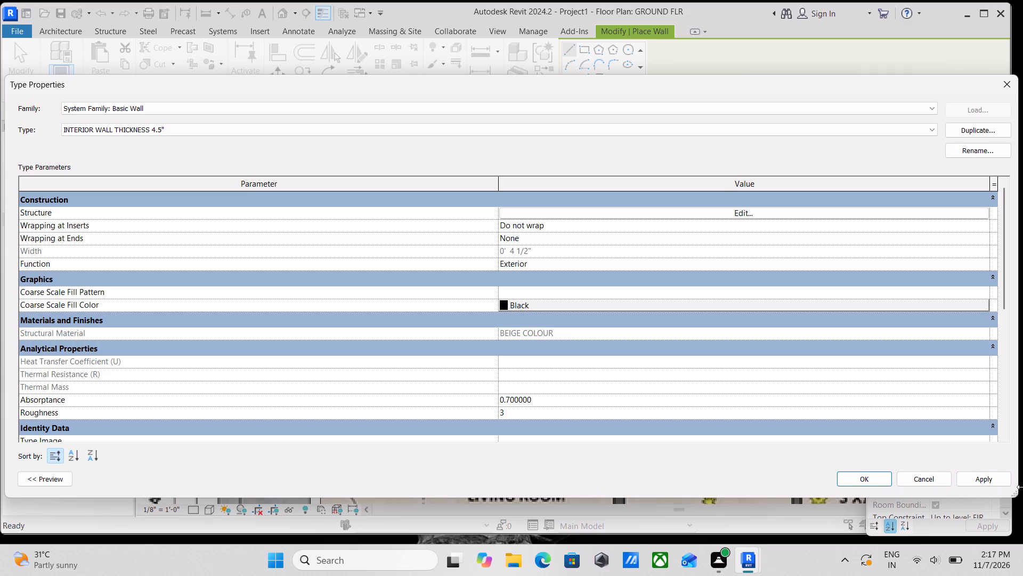
pyautogui.moveTo(977, 482); pyautogui.dragTo(971, 479)
pyautogui.click(867, 476)
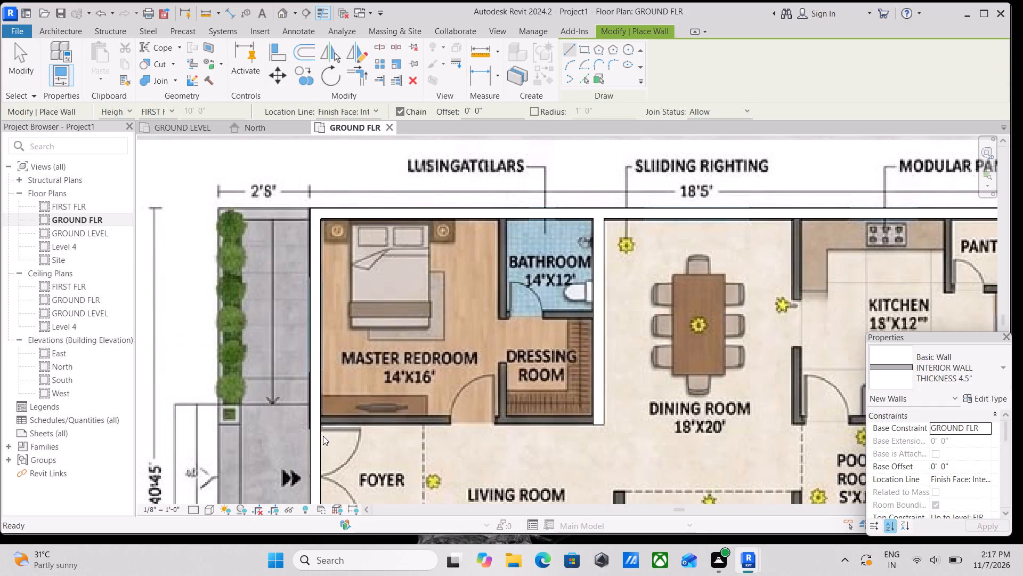
# Draw a horizontal 4.5" interior wall about 19' 5" long below the master bedroom and dressing room, from the left exterior wall to the 9" dining room wall.
pyautogui.scroll(3, 356, 431)
pyautogui.scroll(2, 423, 319)
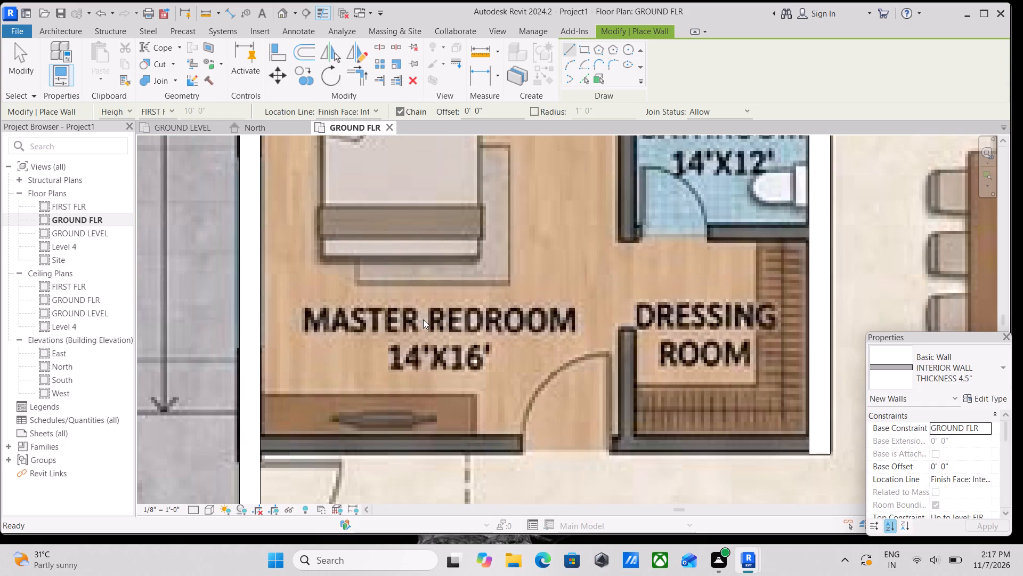
pyautogui.write('WA')
pyautogui.scroll(-3, 385, 403)
pyautogui.scroll(2, 442, 347)
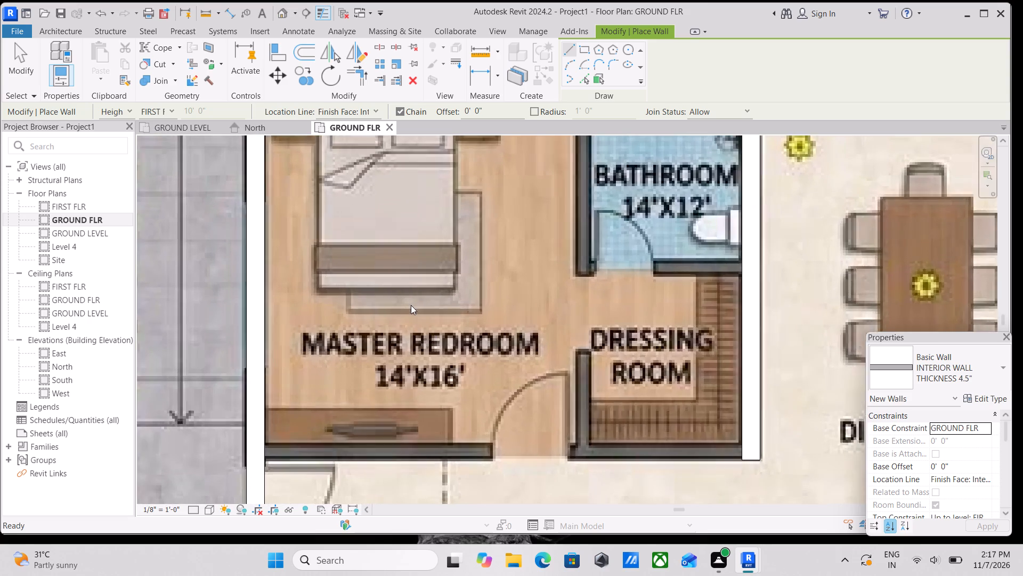
pyautogui.scroll(-5, 410, 301)
pyautogui.moveTo(427, 282); pyautogui.dragTo(556, 194, button='middle')
pyautogui.scroll(2, 468, 285)
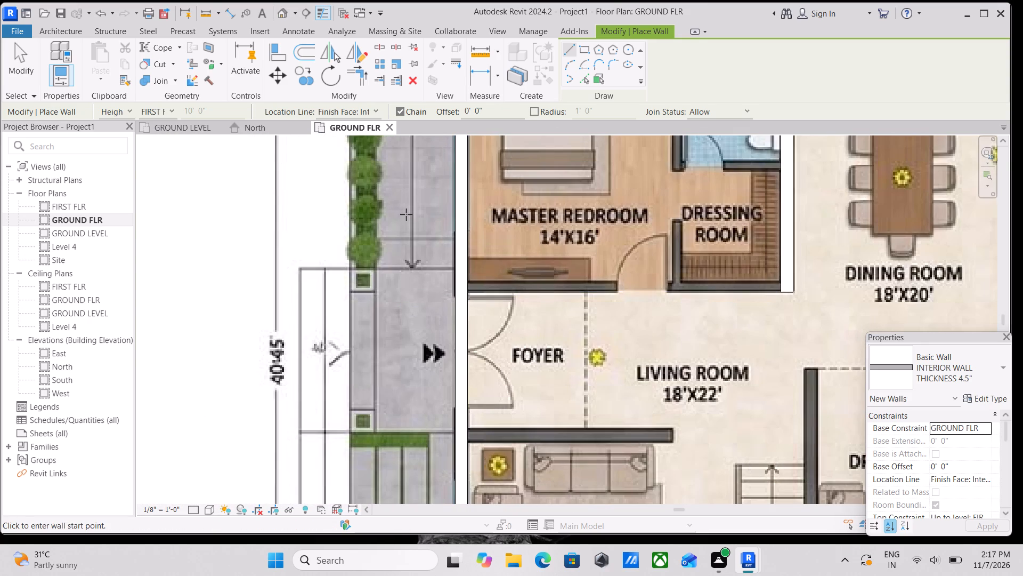
pyautogui.scroll(4, 502, 233)
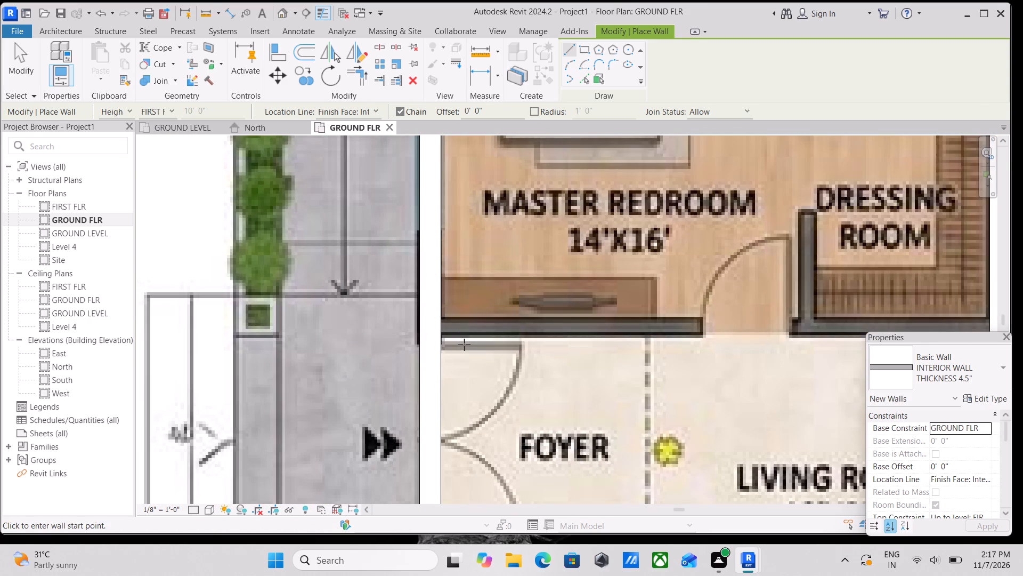
pyautogui.scroll(8, 441, 326)
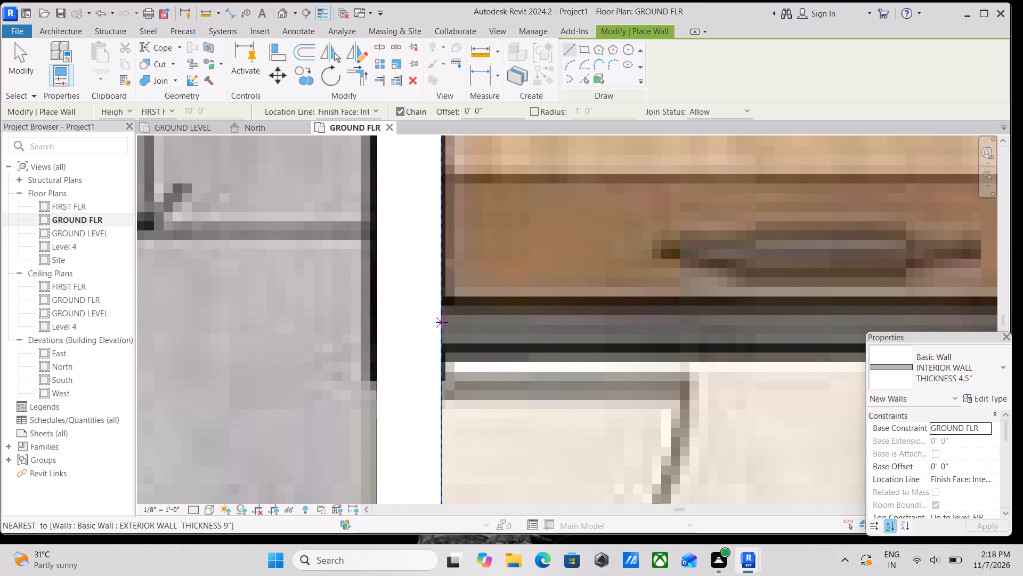
pyautogui.click(442, 322)
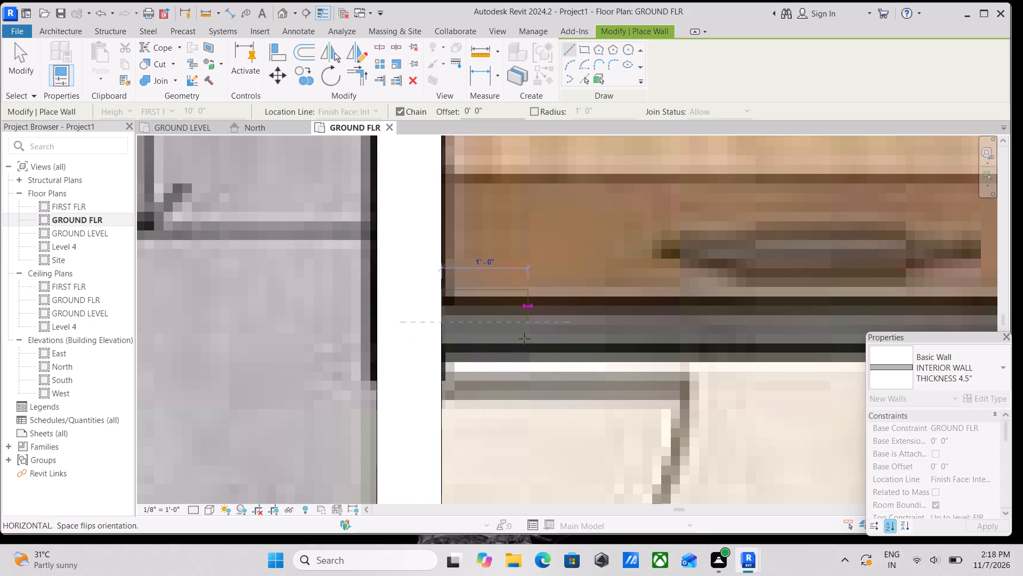
pyautogui.press('Escape')
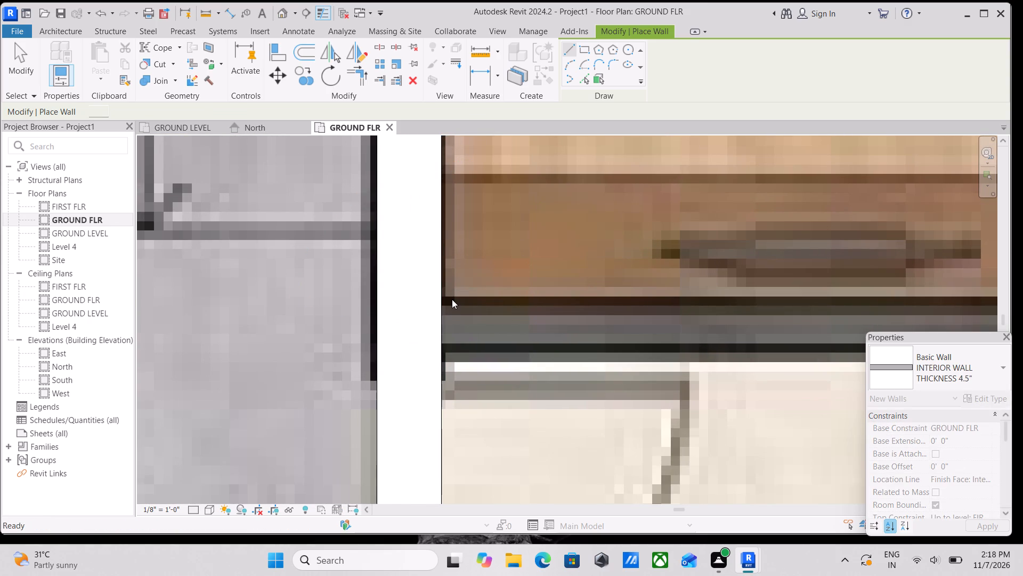
pyautogui.scroll(1, 450, 299)
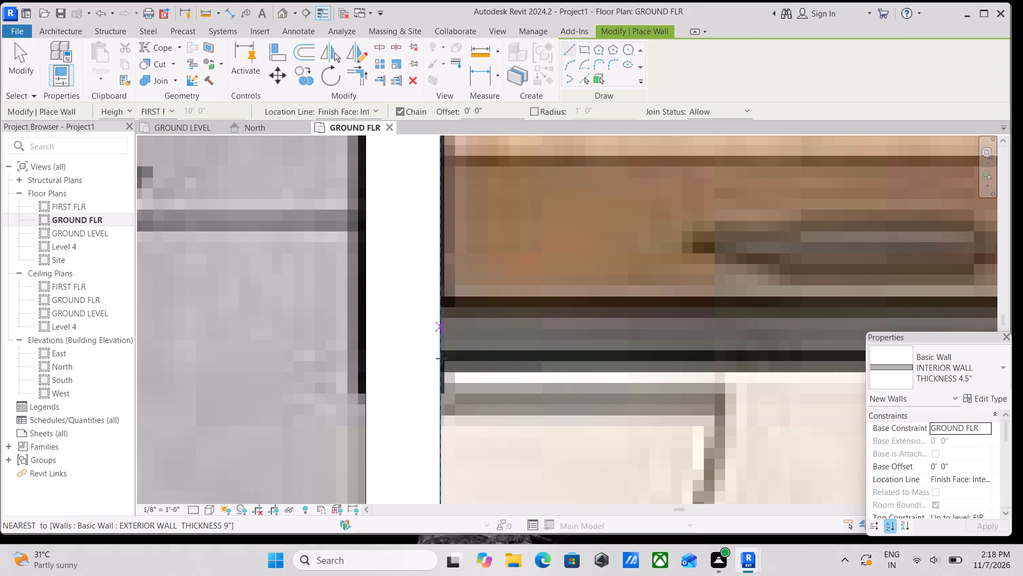
pyautogui.click(443, 355)
pyautogui.scroll(-2, 623, 338)
pyautogui.moveTo(621, 337); pyautogui.dragTo(618, 335, button='middle')
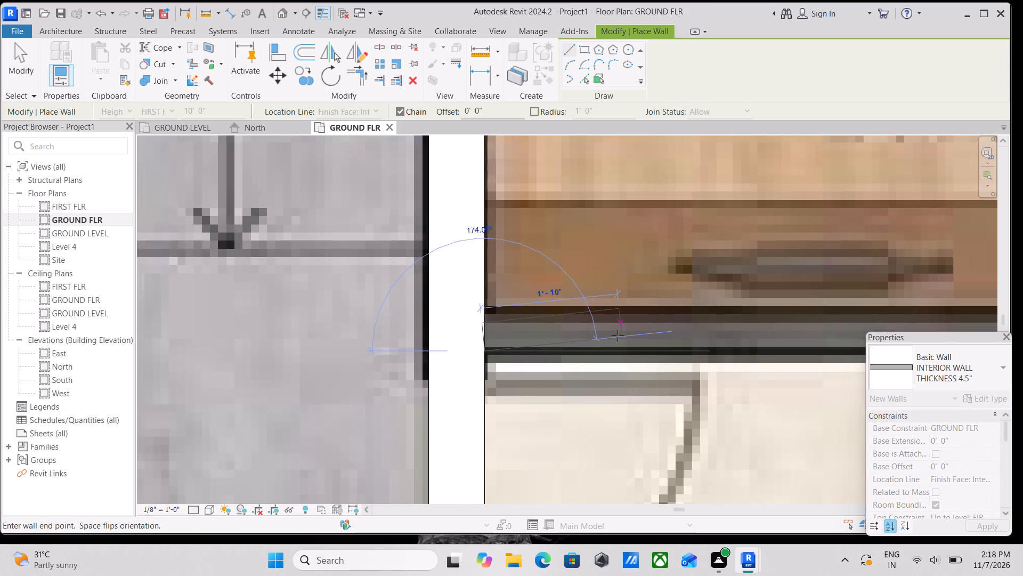
pyautogui.moveTo(618, 335); pyautogui.dragTo(369, 309, button='middle')
pyautogui.scroll(-2, 669, 305)
pyautogui.moveTo(667, 305); pyautogui.dragTo(435, 275, button='middle')
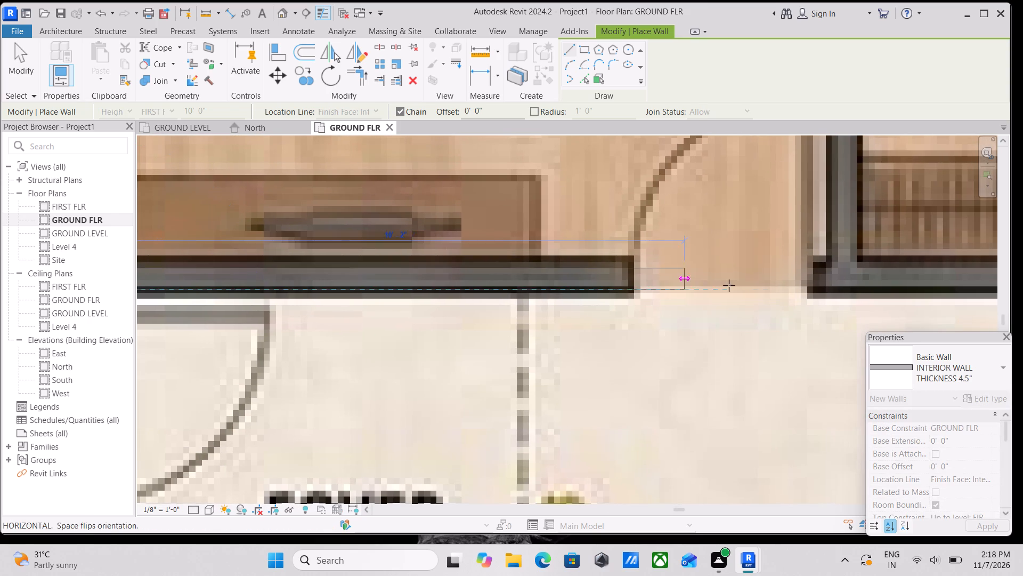
pyautogui.moveTo(729, 285); pyautogui.dragTo(550, 293, button='middle')
pyautogui.scroll(-3, 719, 298)
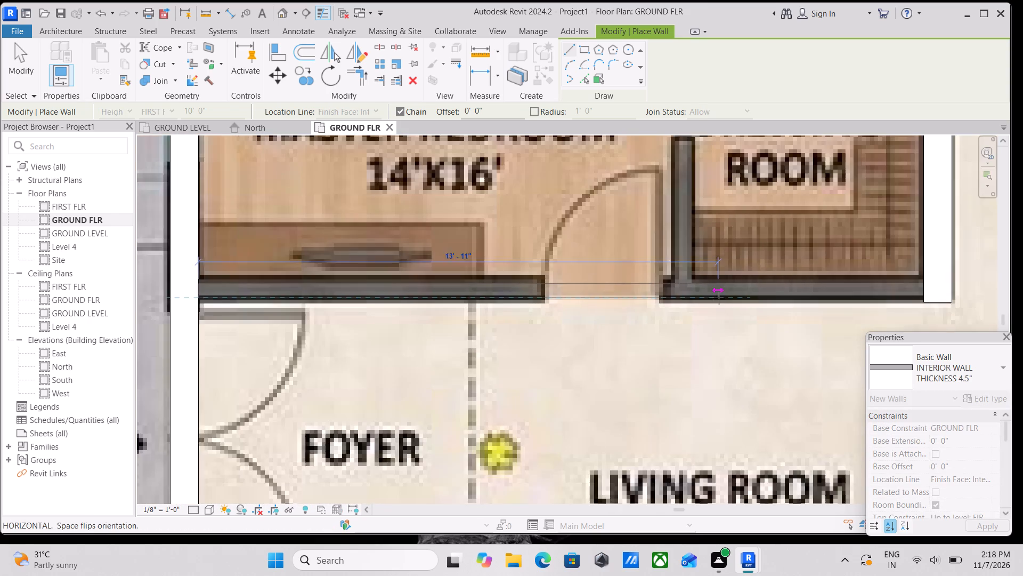
pyautogui.moveTo(719, 298); pyautogui.dragTo(542, 300, button='middle')
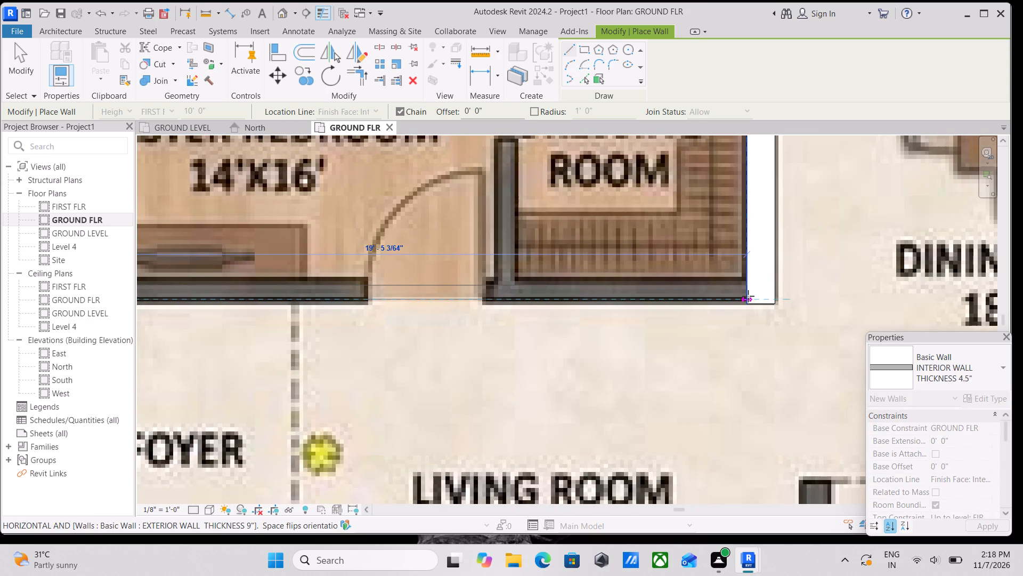
pyautogui.click(749, 296)
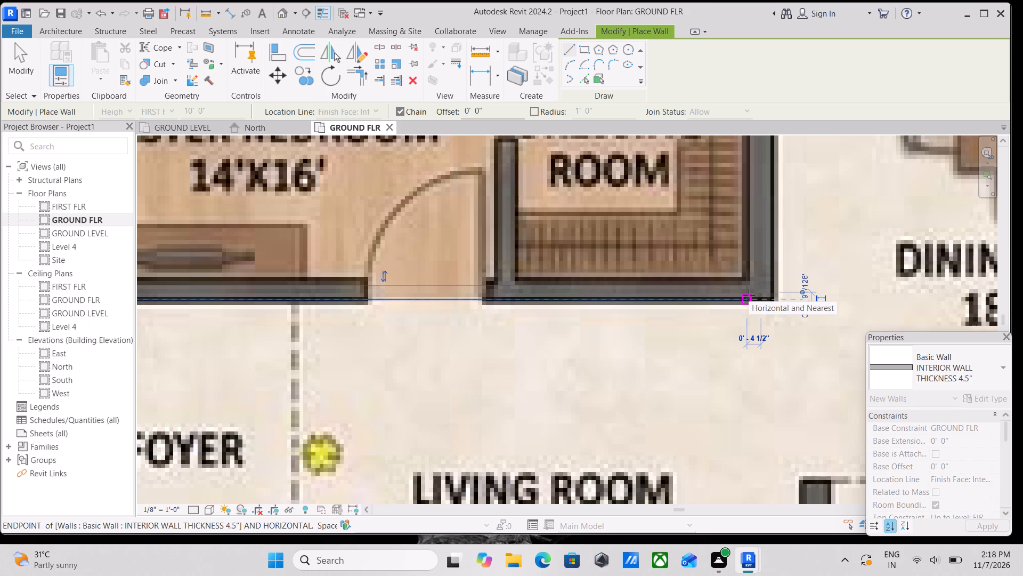
pyautogui.press('Escape')
# Draw a vertical 4.5" interior wall between the master bedroom and bathroom/dressing room, from the top exterior wall down to the horizontal interior wall.
pyautogui.scroll(-5, 581, 301)
pyautogui.moveTo(581, 298); pyautogui.dragTo(656, 294, button='middle')
pyautogui.scroll(1, 656, 294)
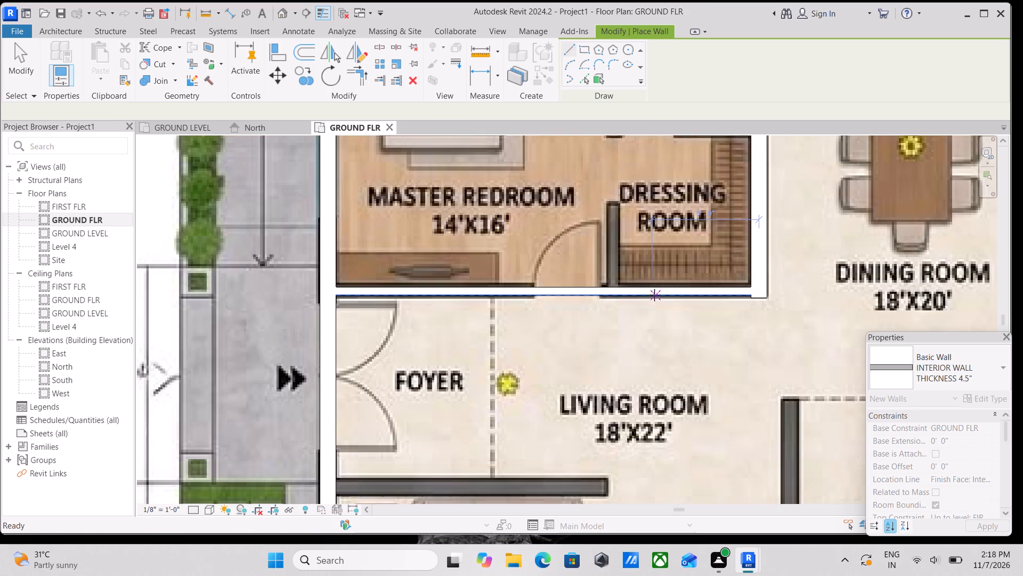
pyautogui.scroll(-3, 649, 297)
pyautogui.moveTo(645, 297); pyautogui.dragTo(683, 340, button='middle')
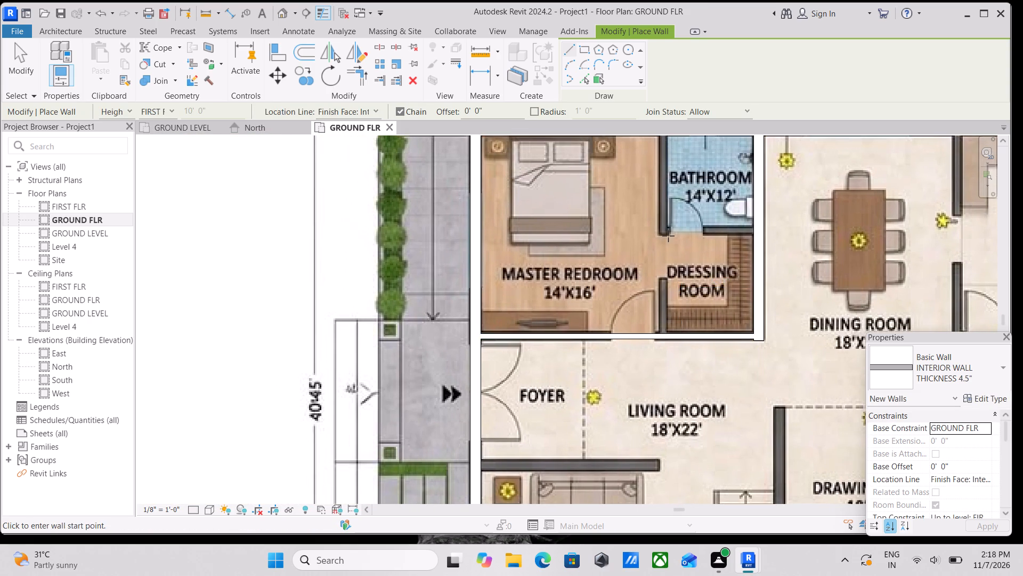
pyautogui.moveTo(667, 240); pyautogui.dragTo(661, 374, button='middle')
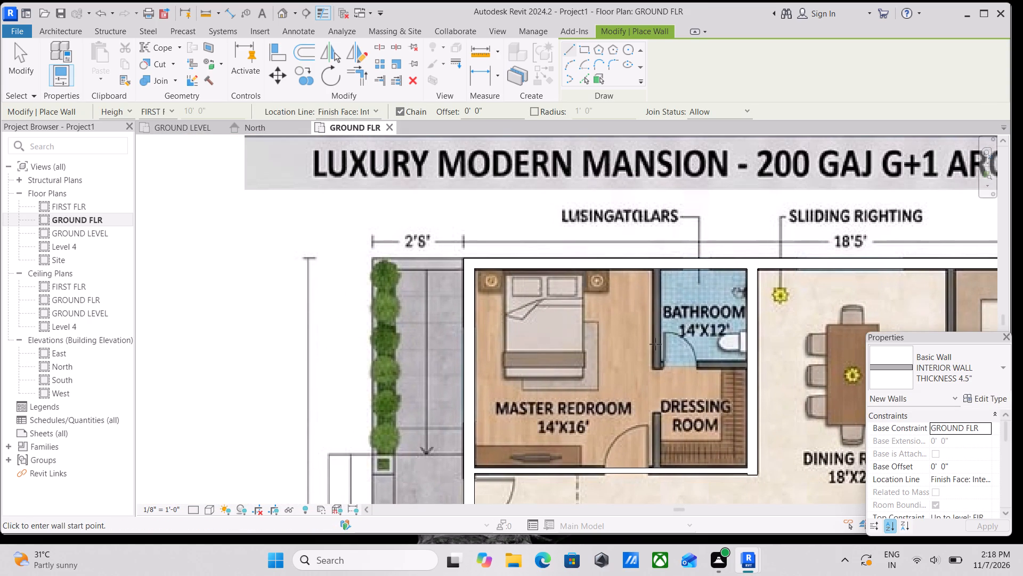
pyautogui.scroll(4, 655, 335)
pyautogui.scroll(4, 652, 255)
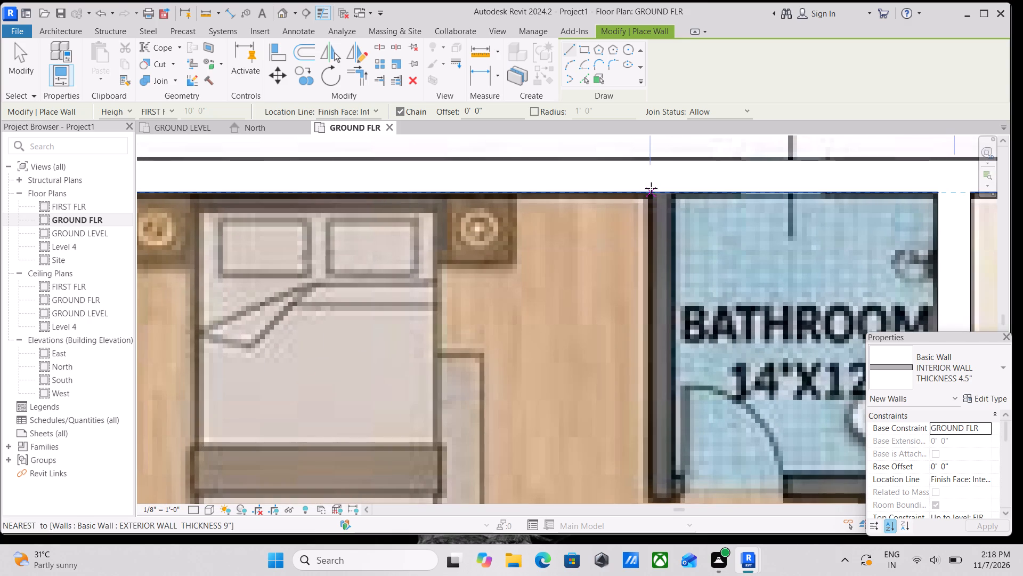
pyautogui.click(653, 190)
pyautogui.scroll(-4, 659, 385)
pyautogui.moveTo(659, 385); pyautogui.dragTo(694, 161, button='middle')
pyautogui.scroll(2, 687, 389)
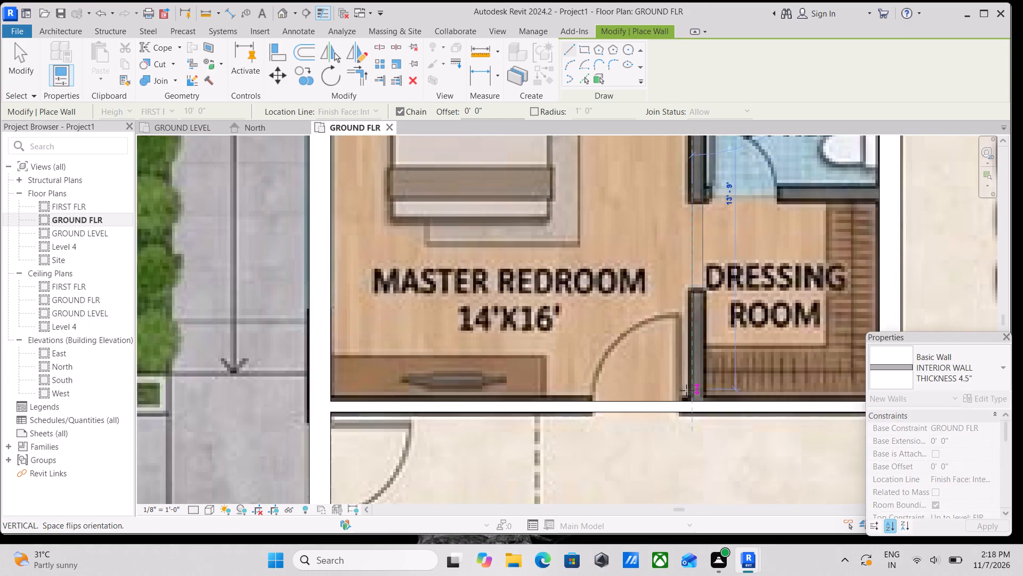
pyautogui.scroll(1, 686, 390)
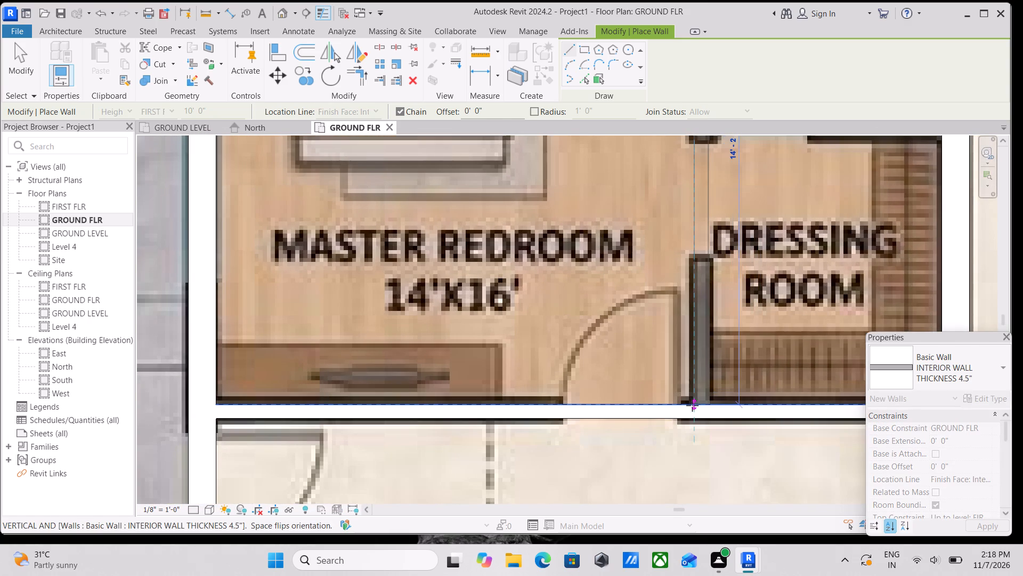
pyautogui.scroll(5, 692, 406)
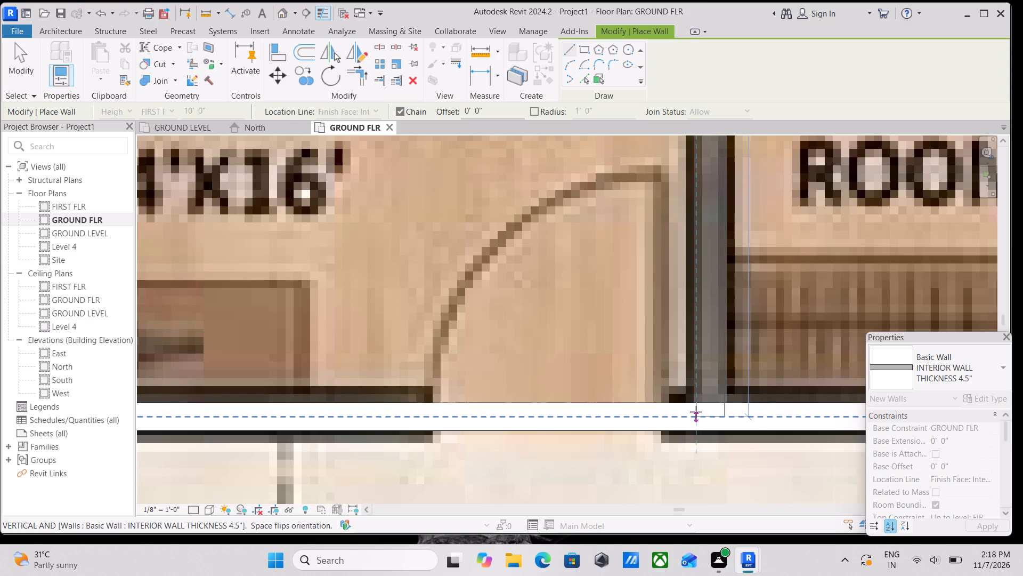
pyautogui.click(696, 406)
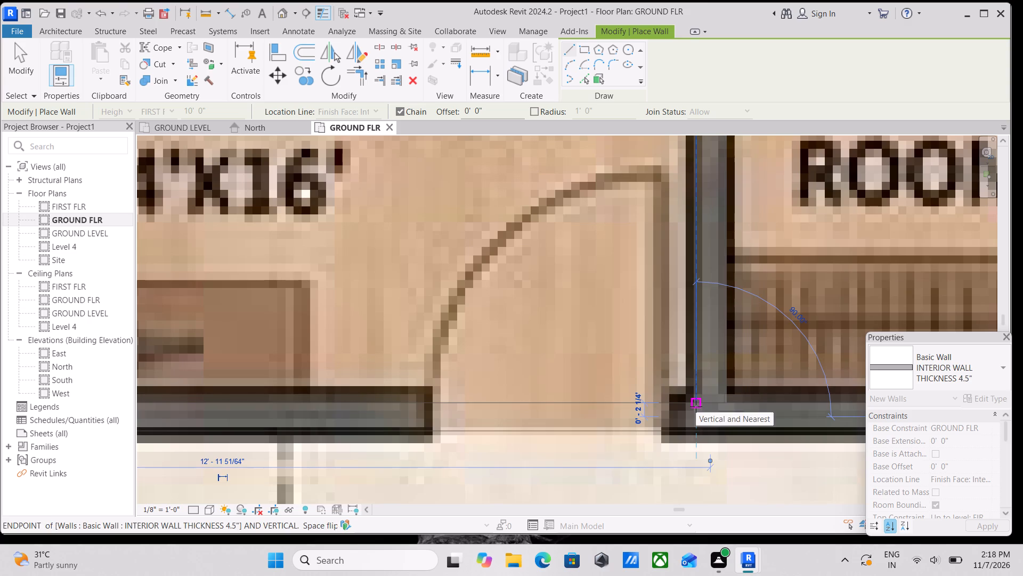
pyautogui.press('Escape')
# Draw a horizontal 4.5" interior wall about 6' 4" long between the bathroom and dressing room, from the dining room wall to the master bedroom wall.
pyautogui.scroll(-3, 696, 406)
pyautogui.scroll(-9, 777, 276)
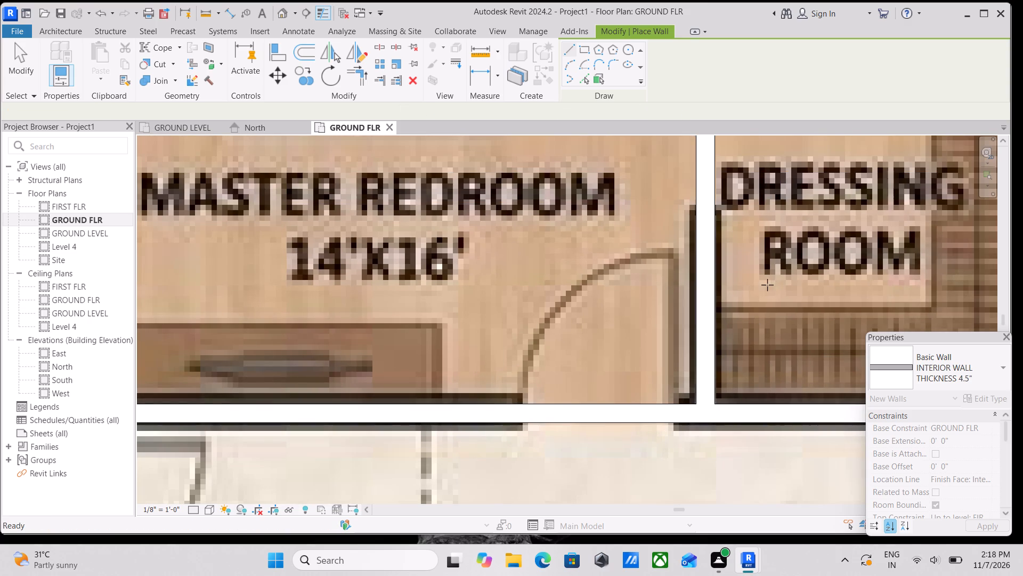
pyautogui.scroll(-3, 768, 285)
pyautogui.moveTo(769, 283); pyautogui.dragTo(693, 313, button='middle')
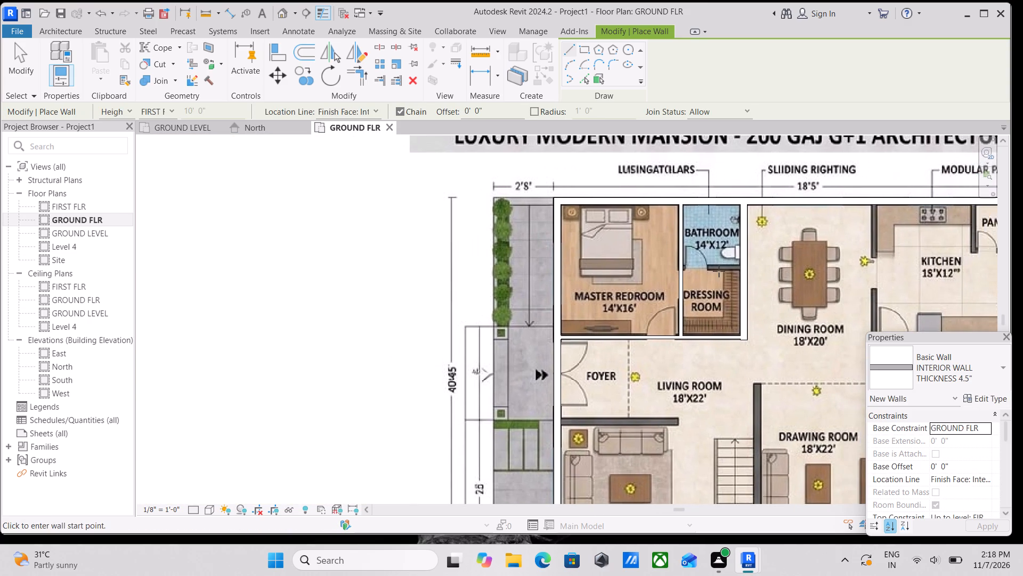
pyautogui.scroll(4, 751, 252)
pyautogui.scroll(9, 707, 275)
pyautogui.scroll(2, 751, 279)
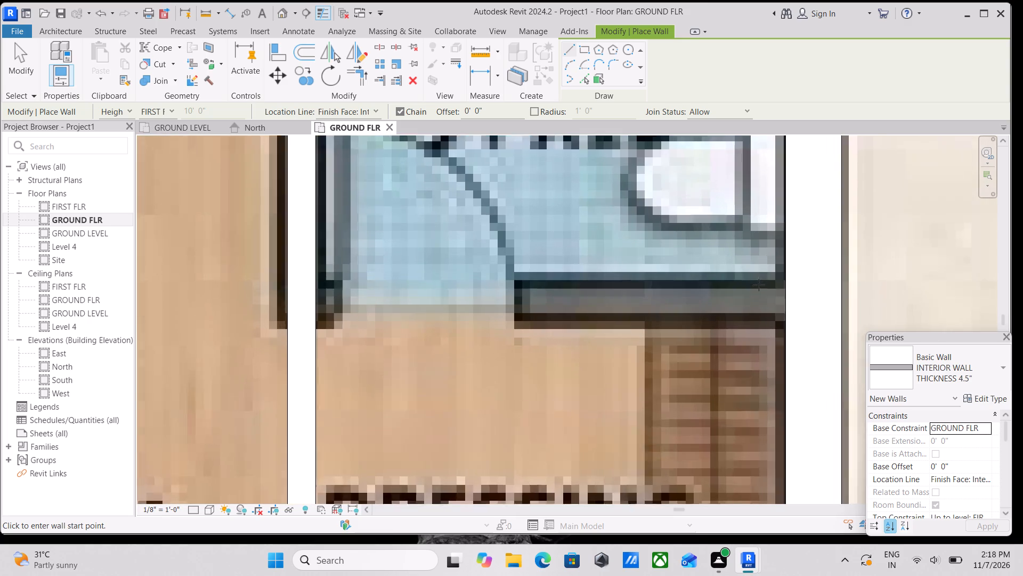
pyautogui.scroll(3, 759, 285)
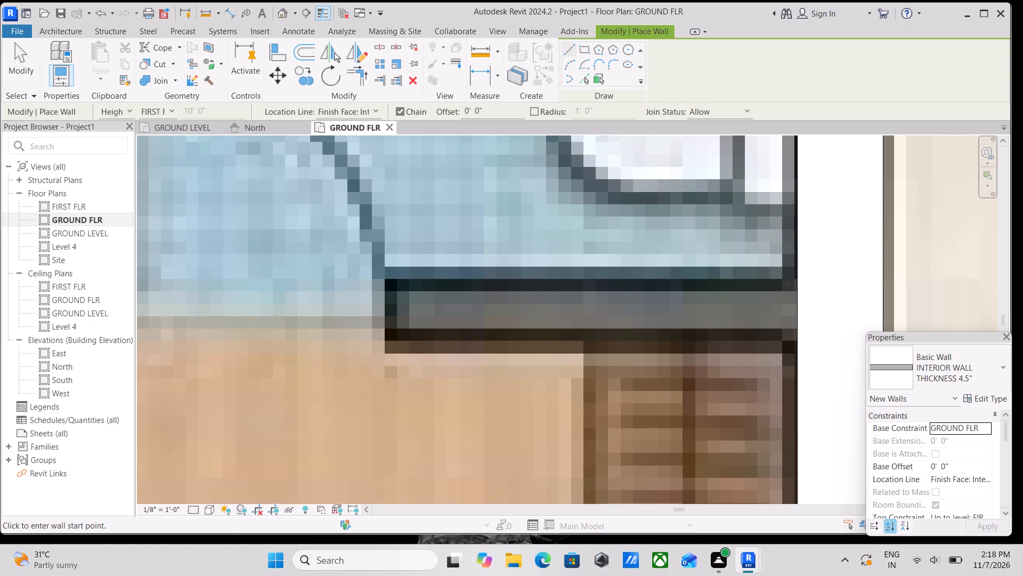
pyautogui.click(787, 282)
pyautogui.scroll(-4, 509, 287)
pyautogui.moveTo(509, 287); pyautogui.dragTo(680, 284, button='middle')
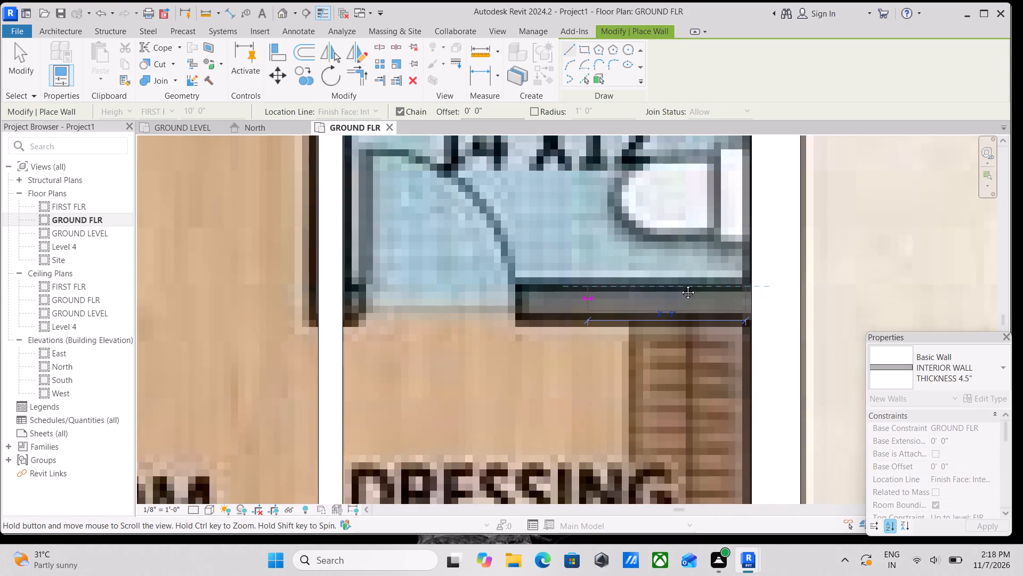
pyautogui.moveTo(680, 284); pyautogui.dragTo(717, 283, button='middle')
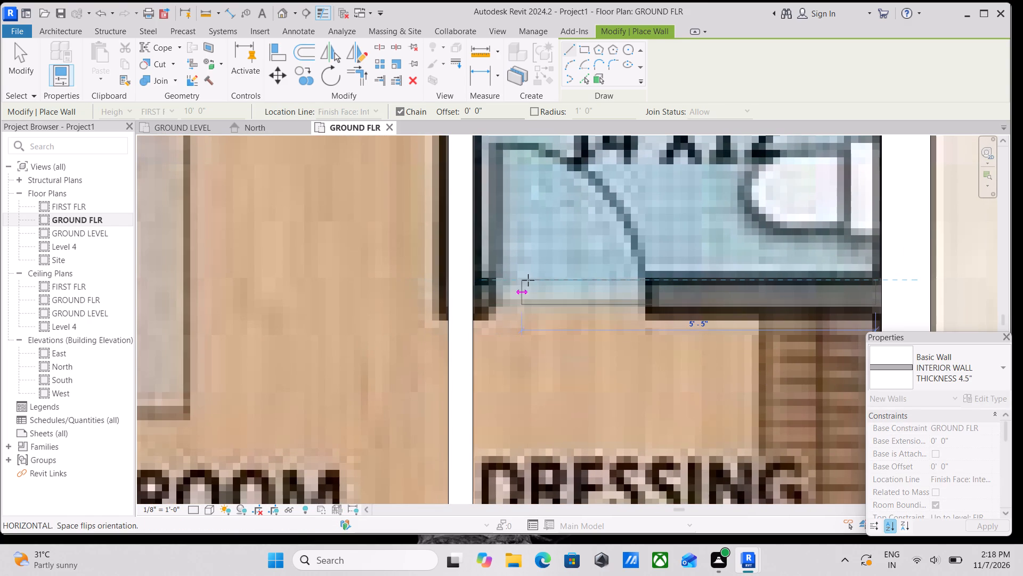
pyautogui.click(461, 285)
pyautogui.press('Escape')
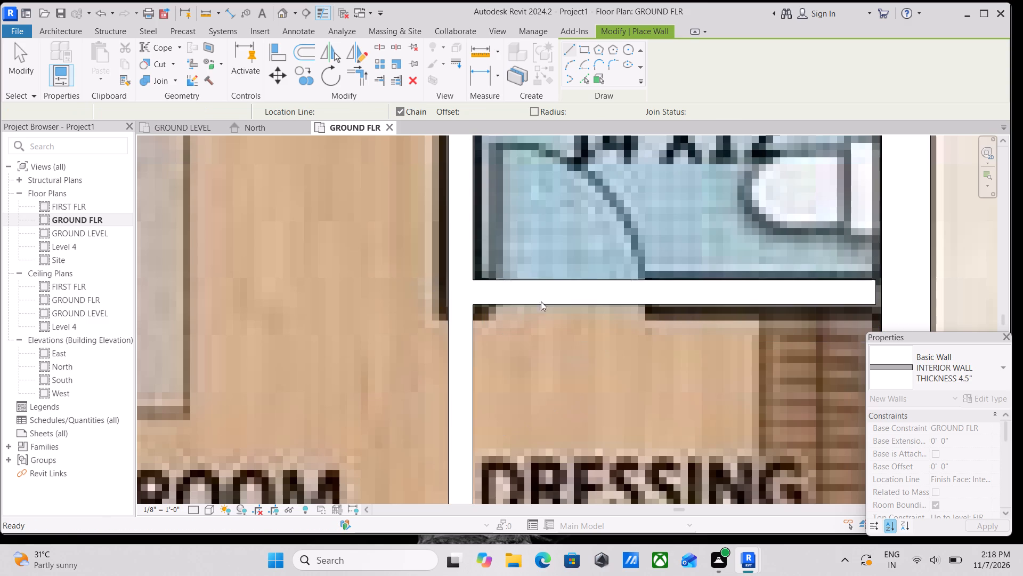
pyautogui.scroll(-4, 591, 294)
pyautogui.press('Escape')
pyautogui.scroll(-3, 595, 290)
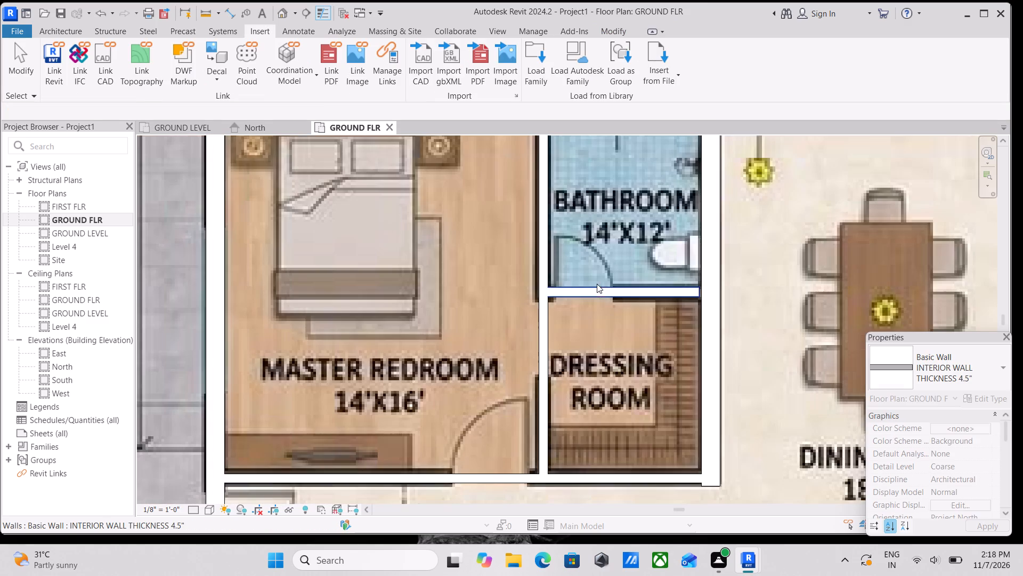
pyautogui.scroll(-4, 597, 284)
pyautogui.scroll(3, 600, 288)
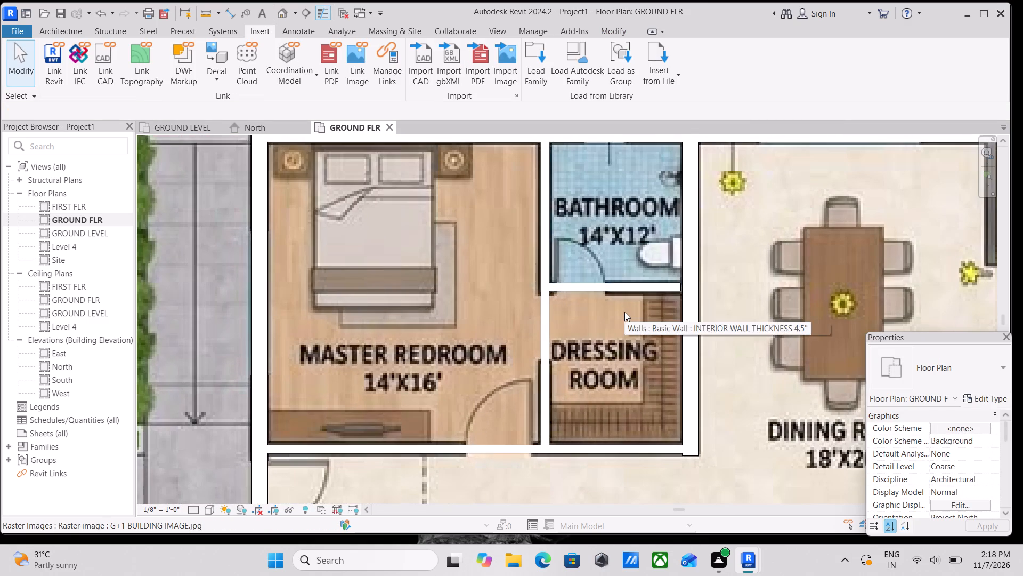
# Start the Wall tool and examine the plan image around the dining, kitchen, pooja, drawing and living rooms for the walls still undrawn.
pyautogui.write('WA')
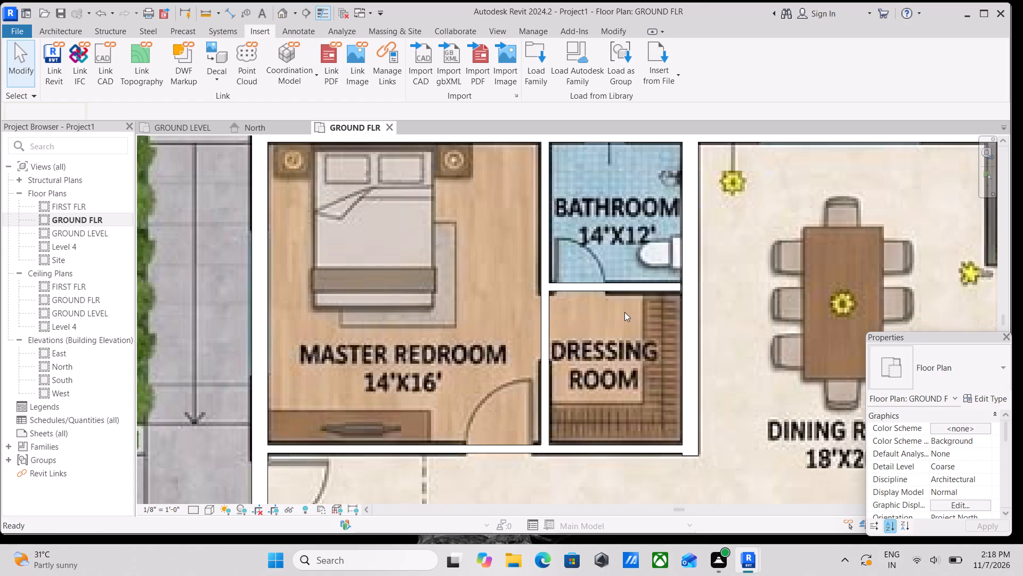
pyautogui.scroll(-3, 775, 305)
pyautogui.scroll(-2, 840, 223)
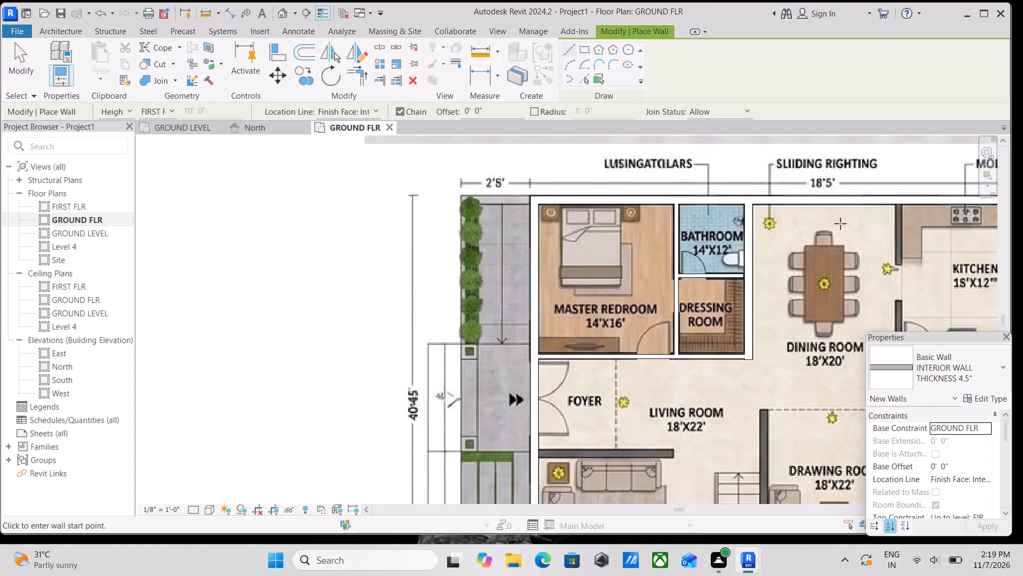
pyautogui.moveTo(840, 223); pyautogui.dragTo(588, 176, button='middle')
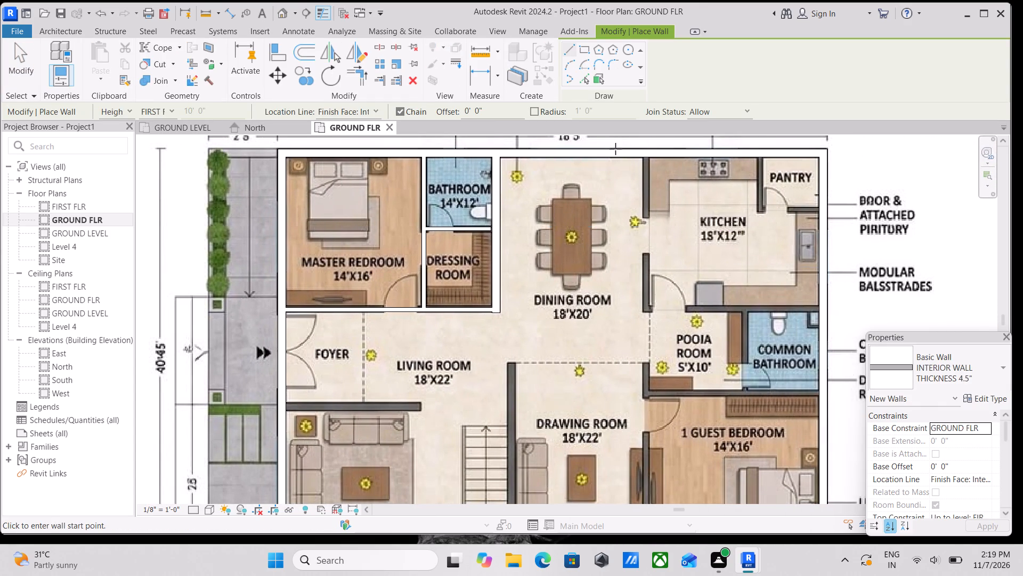
pyautogui.scroll(5, 615, 150)
pyautogui.scroll(-4, 738, 188)
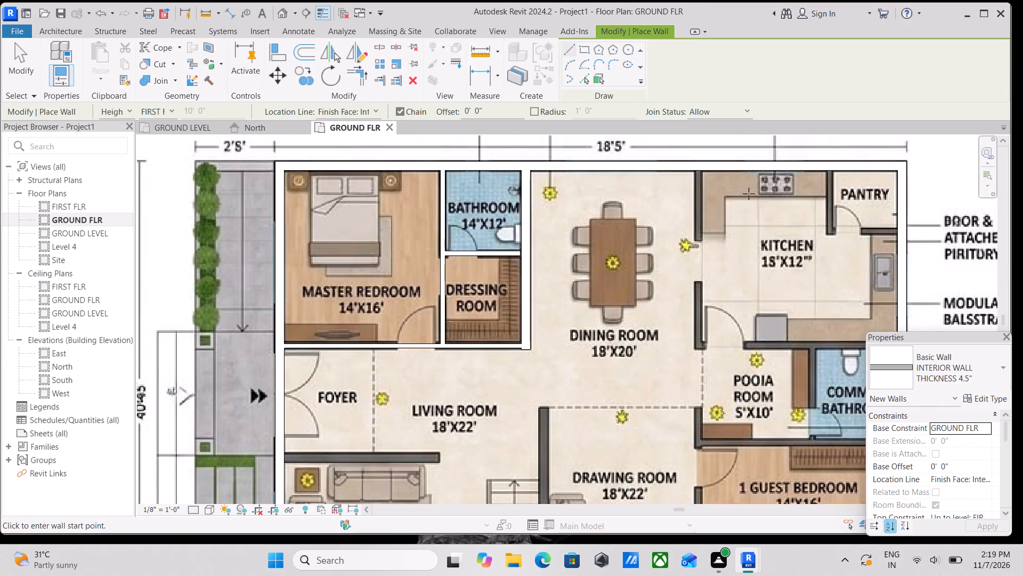
pyautogui.scroll(3, 766, 204)
pyautogui.scroll(1, 698, 126)
pyautogui.scroll(3, 686, 202)
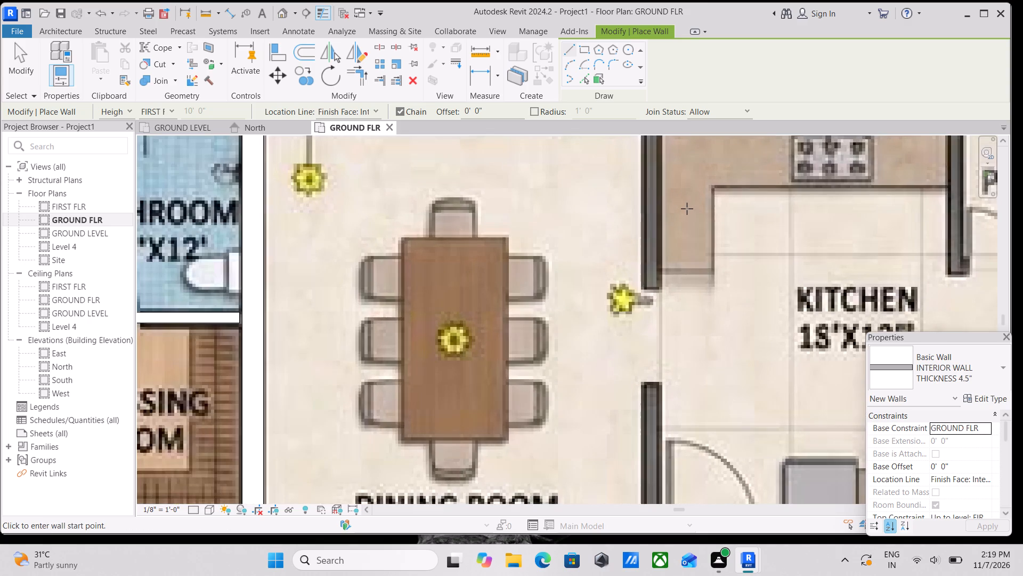
pyautogui.scroll(-4, 687, 209)
pyautogui.moveTo(683, 209); pyautogui.dragTo(535, 198, button='middle')
pyautogui.scroll(2, 530, 394)
pyautogui.scroll(-2, 575, 364)
pyautogui.moveTo(575, 361); pyautogui.dragTo(551, 222, button='middle')
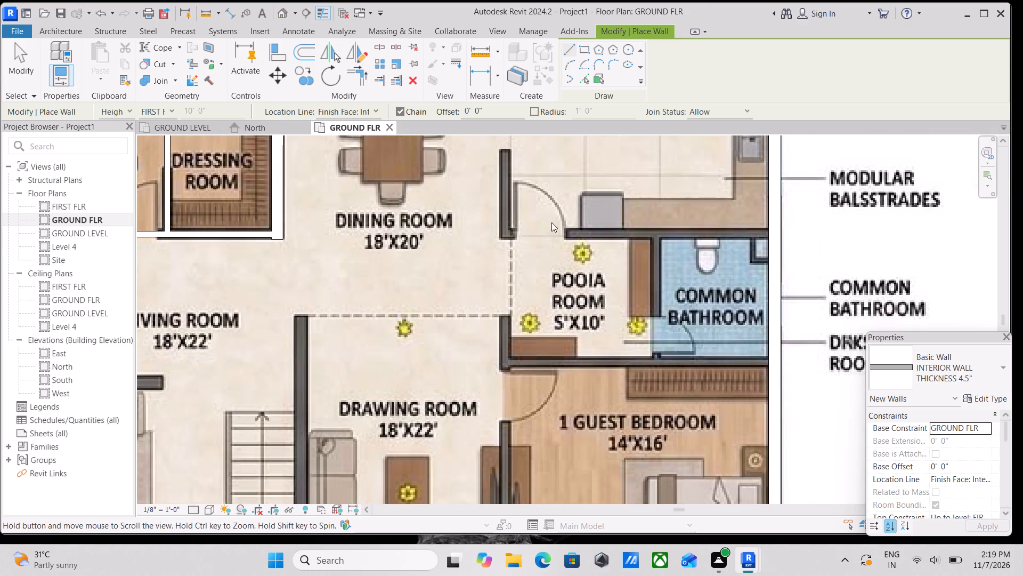
pyautogui.moveTo(551, 222); pyautogui.dragTo(550, 222, button='middle')
pyautogui.scroll(3, 696, 271)
pyautogui.scroll(-4, 692, 248)
pyautogui.moveTo(694, 252); pyautogui.dragTo(833, 442, button='middle')
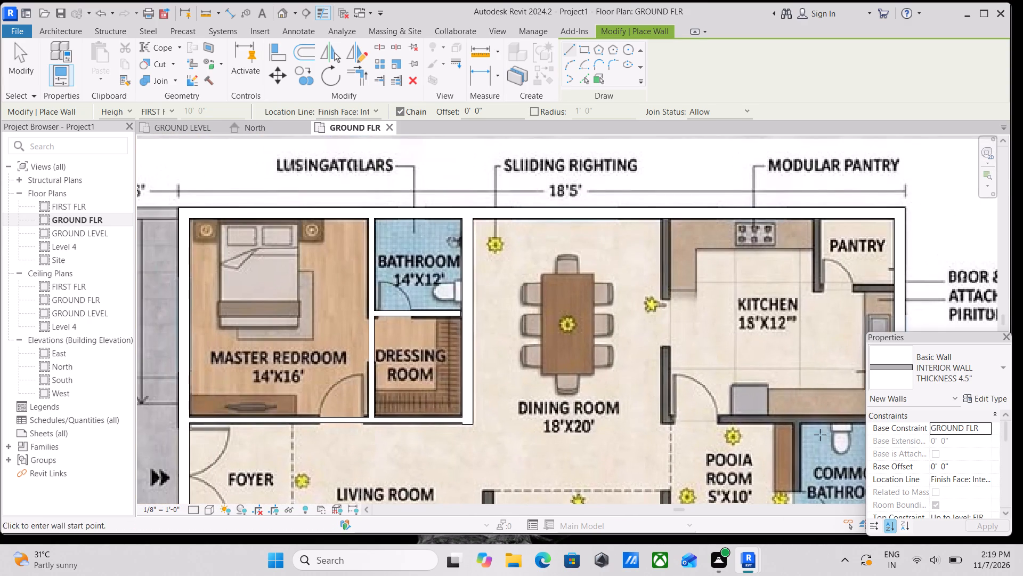
pyautogui.scroll(4, 539, 301)
pyautogui.scroll(-2, 754, 260)
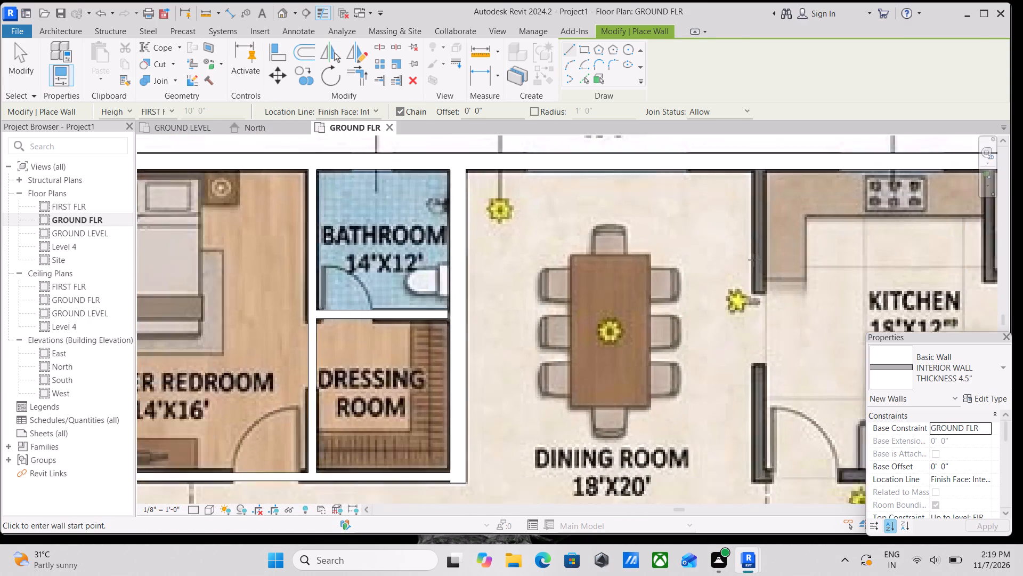
pyautogui.scroll(-2, 754, 260)
pyautogui.moveTo(754, 260); pyautogui.dragTo(697, 258, button='middle')
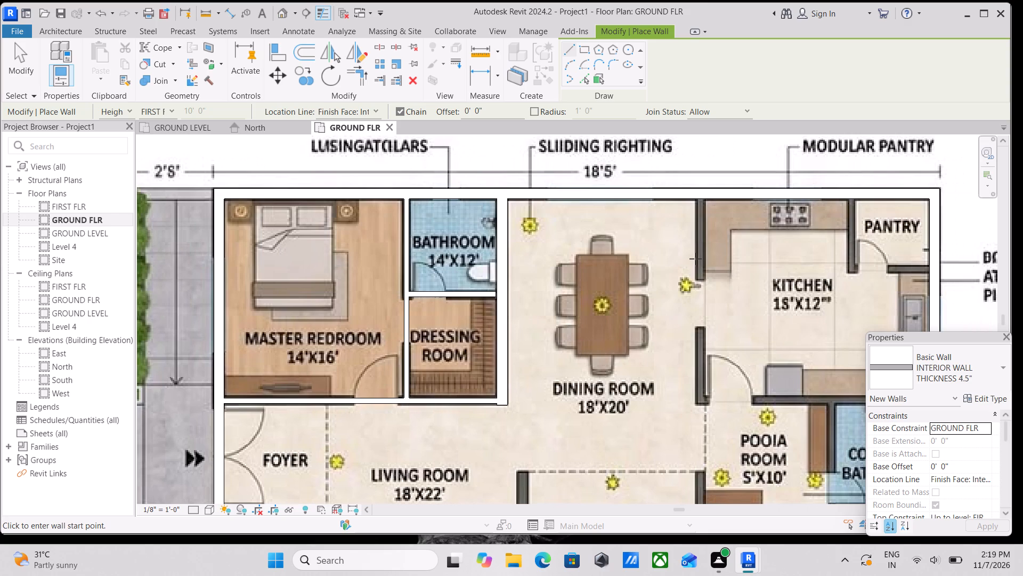
pyautogui.scroll(-2, 727, 237)
pyautogui.moveTo(727, 237); pyautogui.dragTo(727, 181, button='middle')
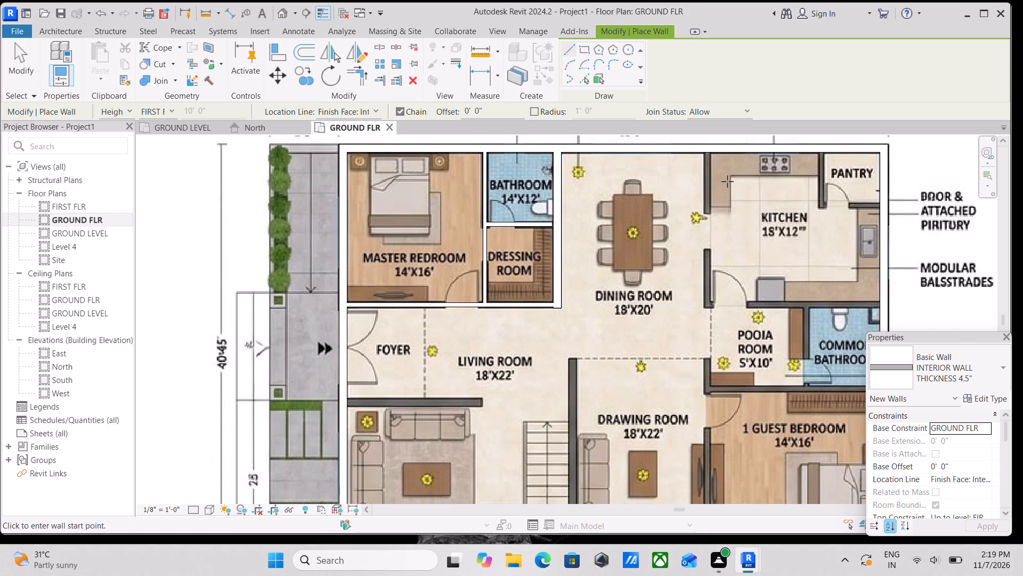
pyautogui.scroll(-2, 693, 224)
pyautogui.moveTo(633, 256); pyautogui.dragTo(668, 219, button='middle')
pyautogui.scroll(2, 507, 264)
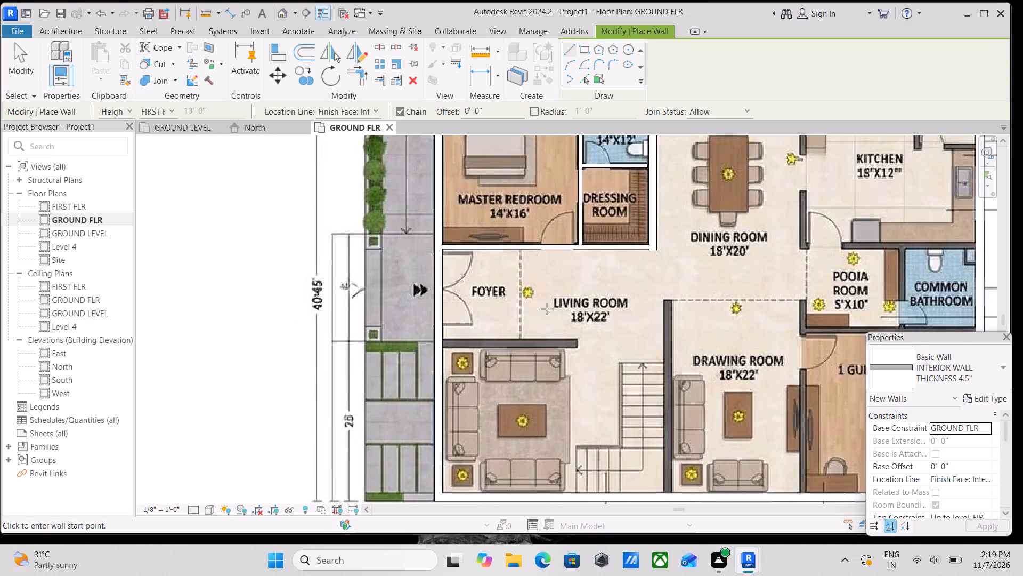
pyautogui.scroll(-1, 614, 294)
pyautogui.moveTo(614, 293); pyautogui.dragTo(629, 215, button='middle')
pyautogui.scroll(2, 653, 321)
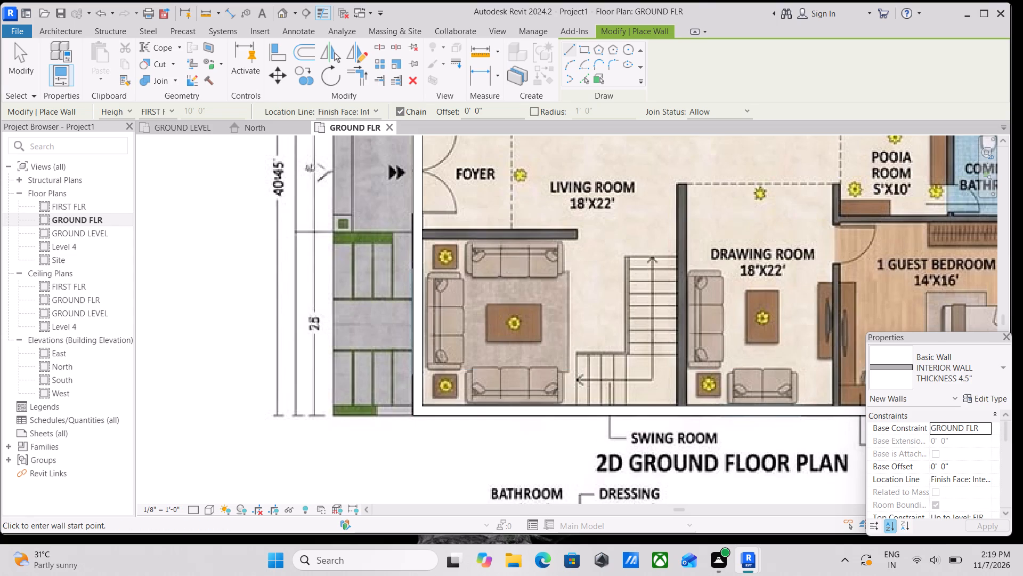
# Switch the type for new walls to EXTERIOR WALL THICKNESS 9".
pyautogui.click(988, 369)
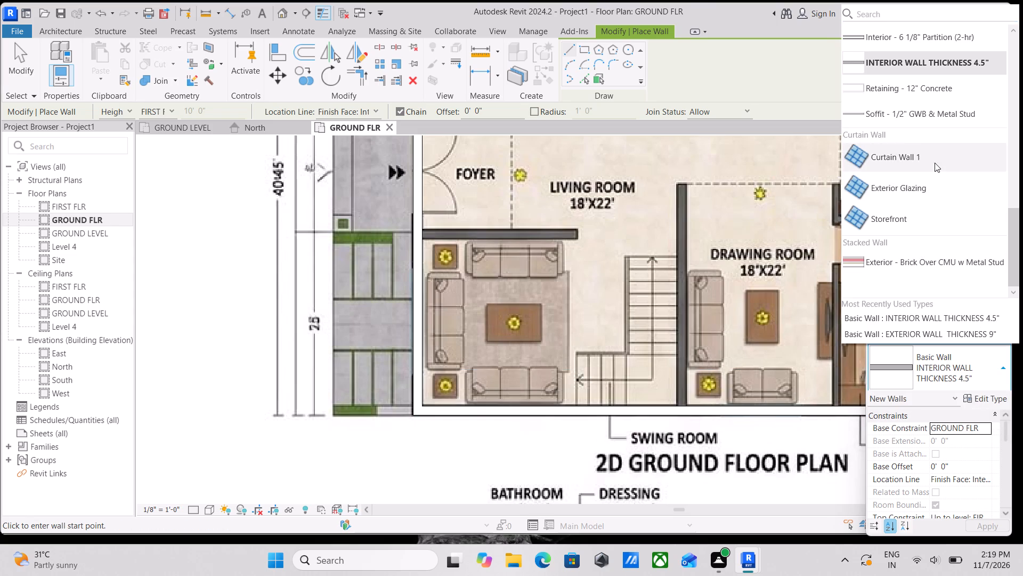
pyautogui.scroll(3, 915, 141)
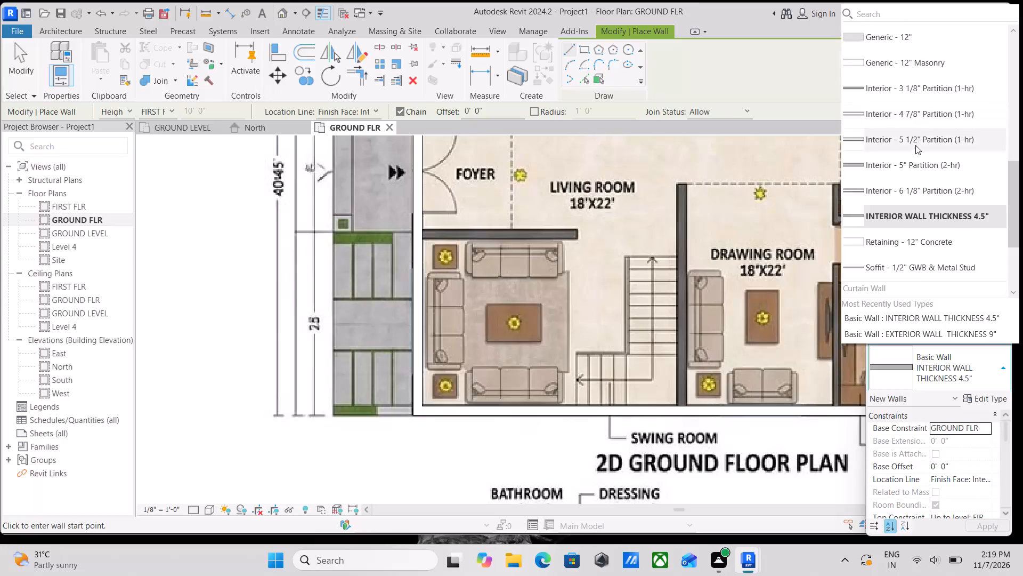
pyautogui.scroll(-1, 875, 207)
pyautogui.scroll(1, 873, 193)
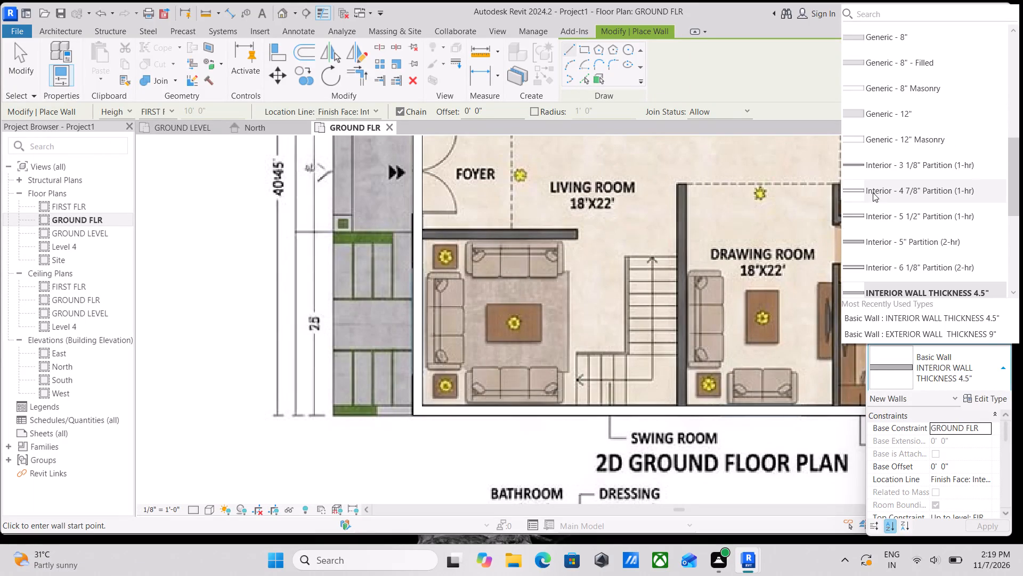
pyautogui.scroll(2, 884, 157)
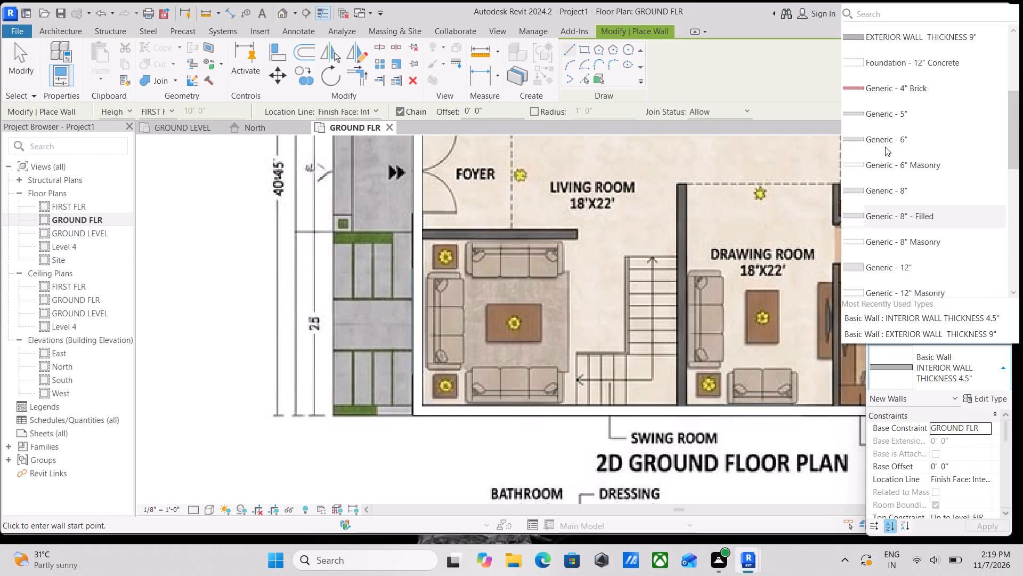
pyautogui.scroll(2, 885, 147)
pyautogui.scroll(-4, 892, 157)
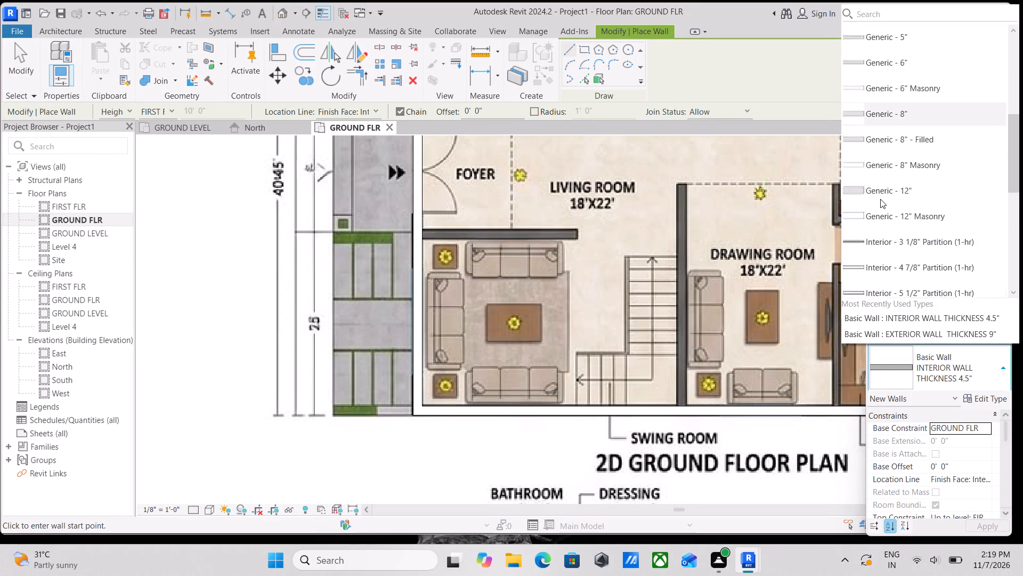
pyautogui.scroll(-1, 892, 230)
pyautogui.scroll(1, 896, 240)
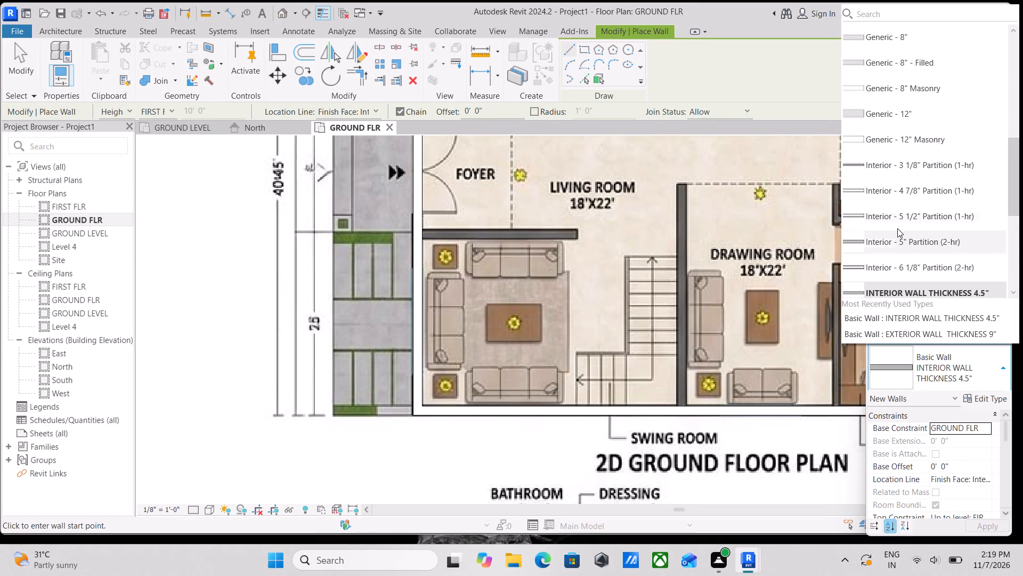
pyautogui.scroll(3, 898, 193)
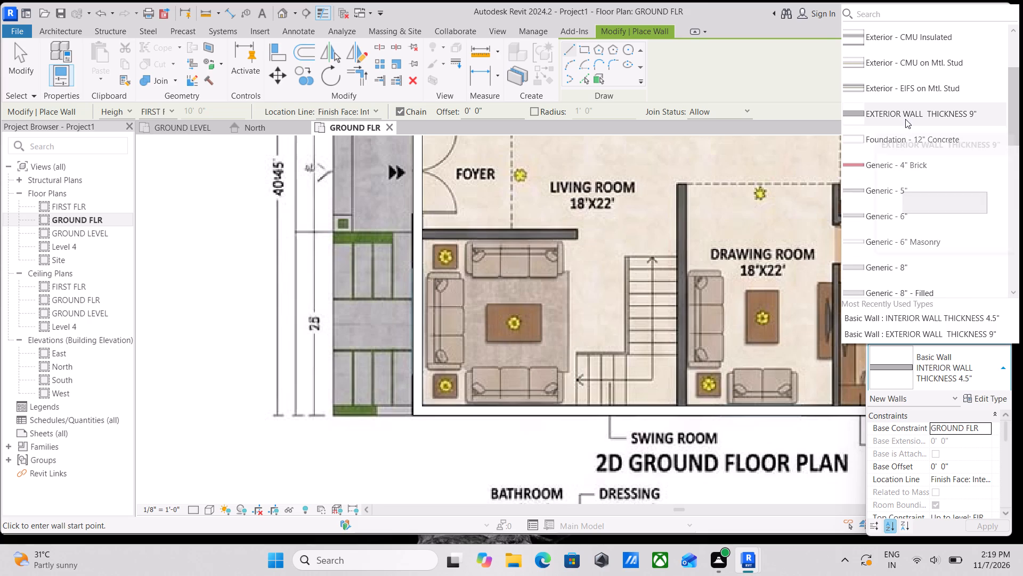
pyautogui.click(901, 117)
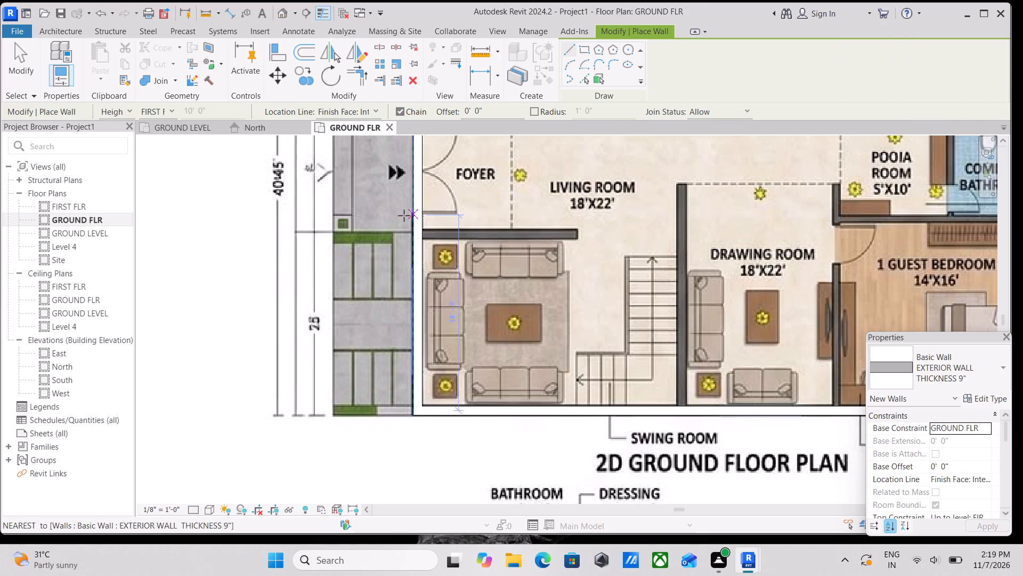
# Draw a horizontal 9" wall about 13' long between the foyer and the living room seating area, starting from the left exterior wall.
pyautogui.scroll(2, 410, 228)
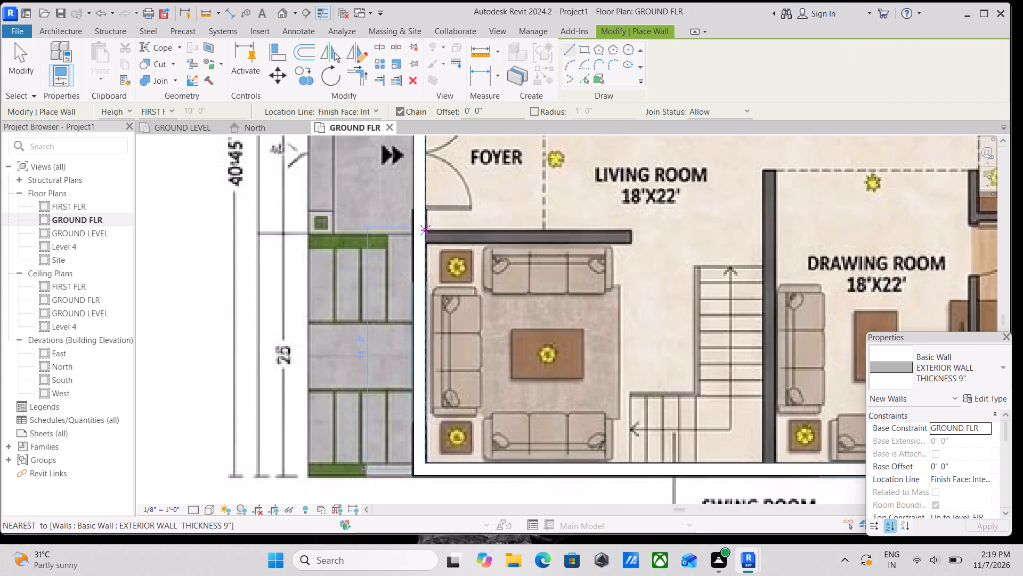
pyautogui.scroll(13, 427, 230)
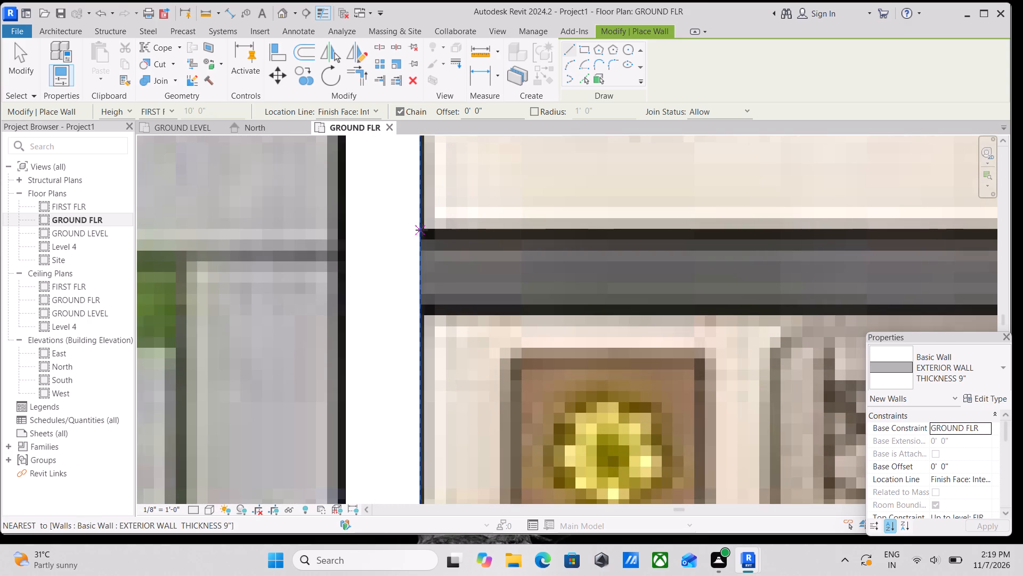
pyautogui.click(421, 229)
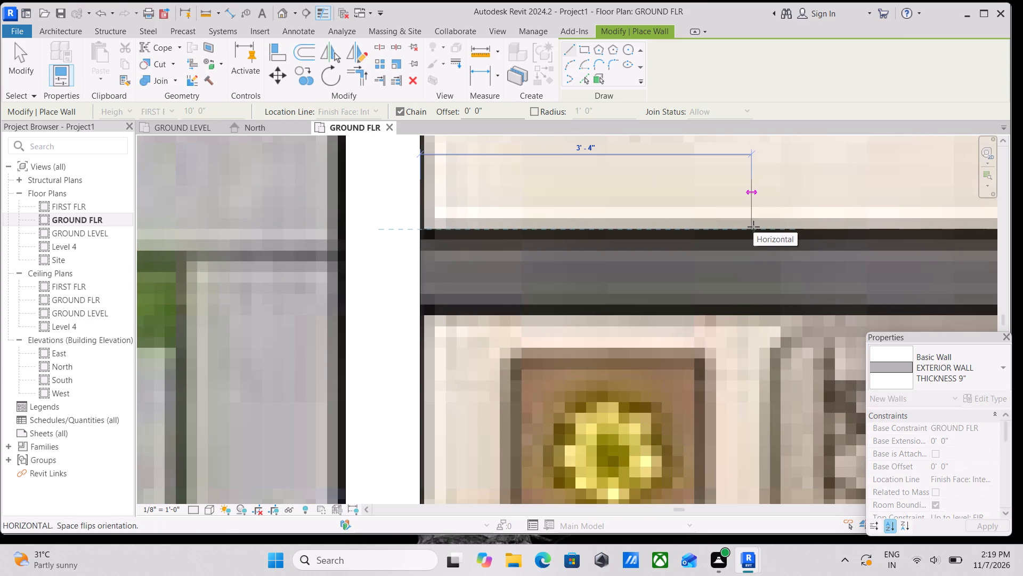
pyautogui.press('space')
pyautogui.moveTo(847, 218); pyautogui.dragTo(348, 262, button='middle')
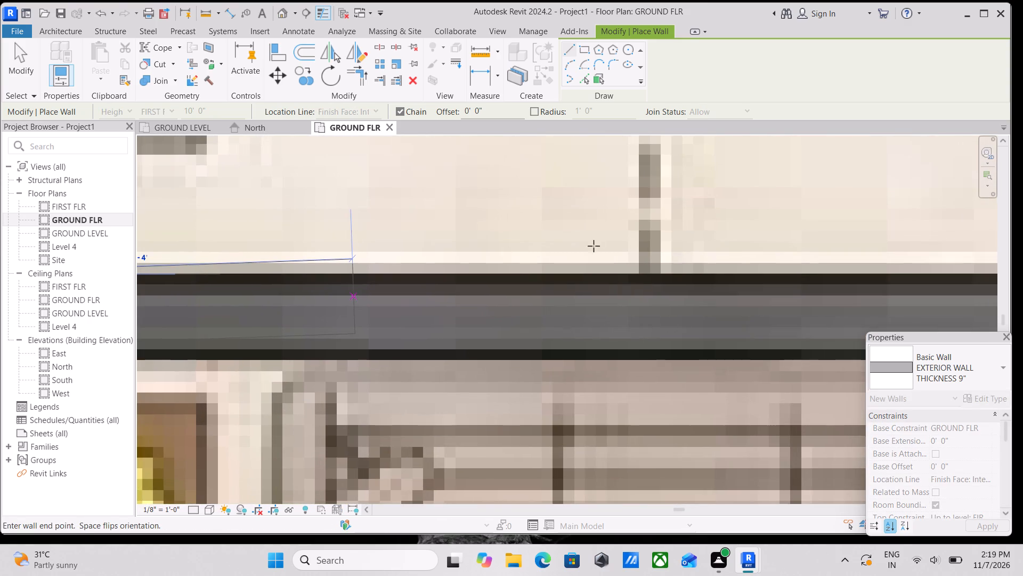
pyautogui.scroll(-4, 698, 238)
pyautogui.moveTo(696, 241); pyautogui.dragTo(469, 283, button='middle')
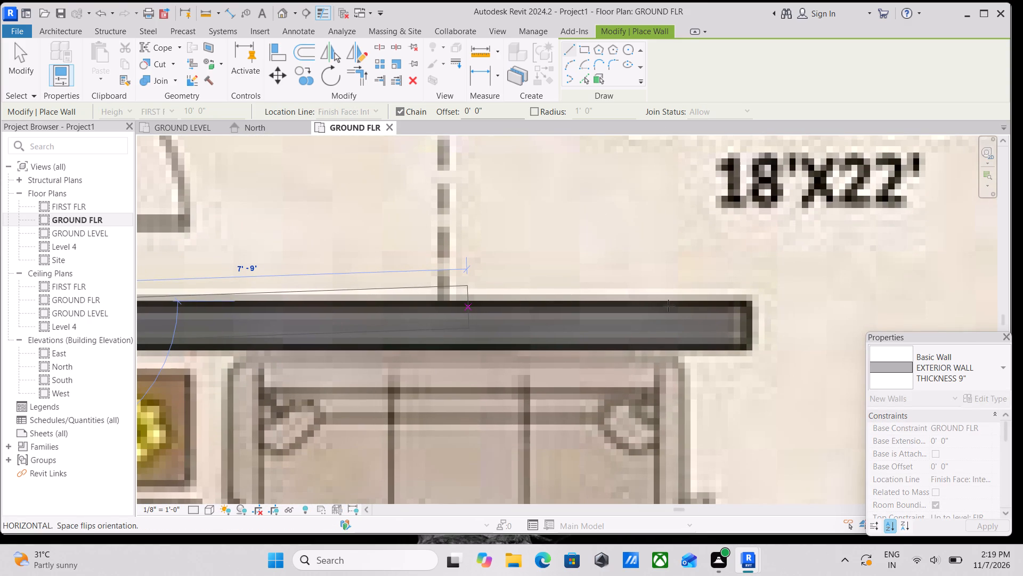
pyautogui.scroll(1, 745, 302)
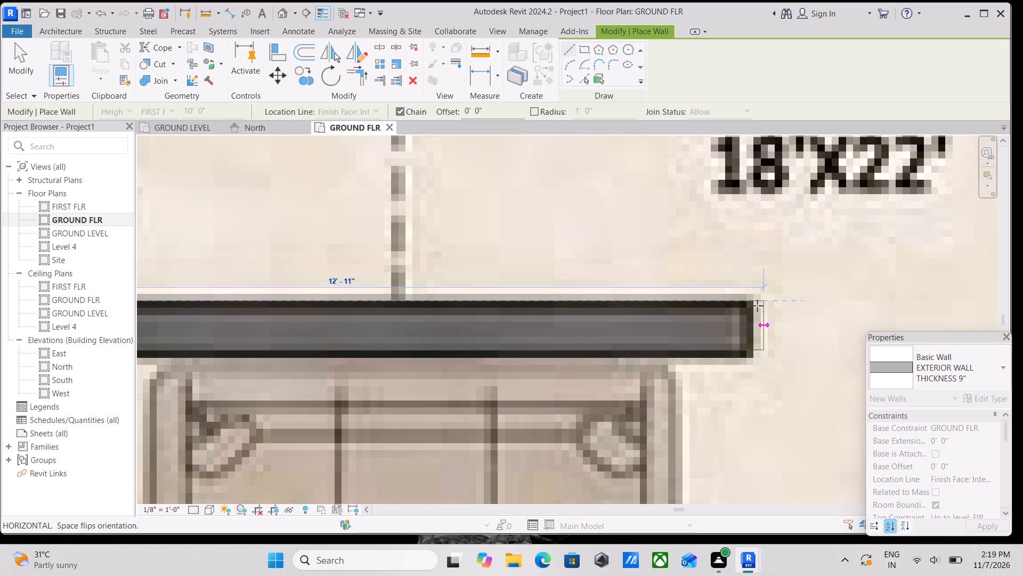
pyautogui.click(755, 306)
pyautogui.scroll(-5, 755, 306)
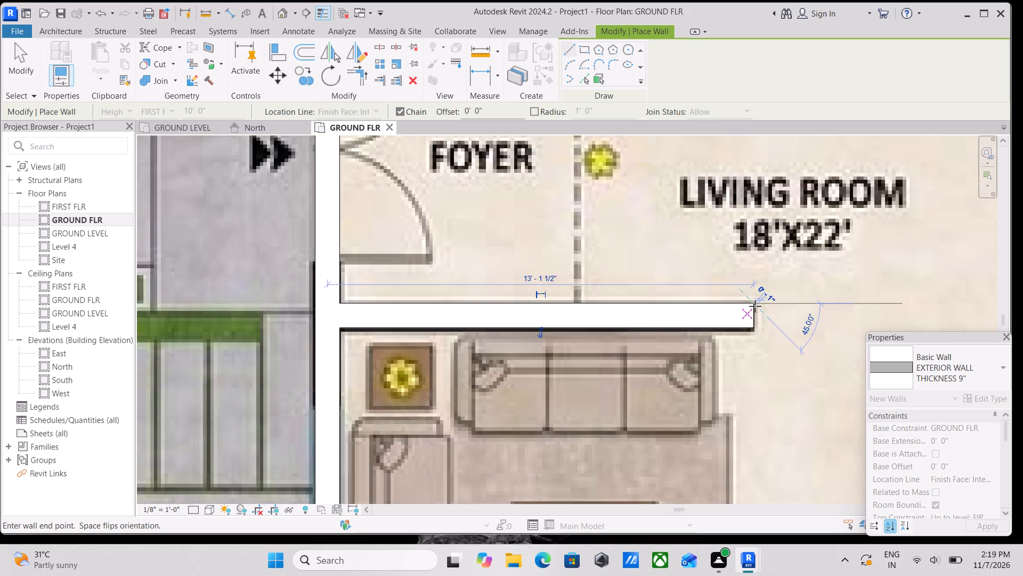
pyautogui.scroll(-3, 755, 306)
pyautogui.press('Escape')
pyautogui.scroll(-2, 717, 319)
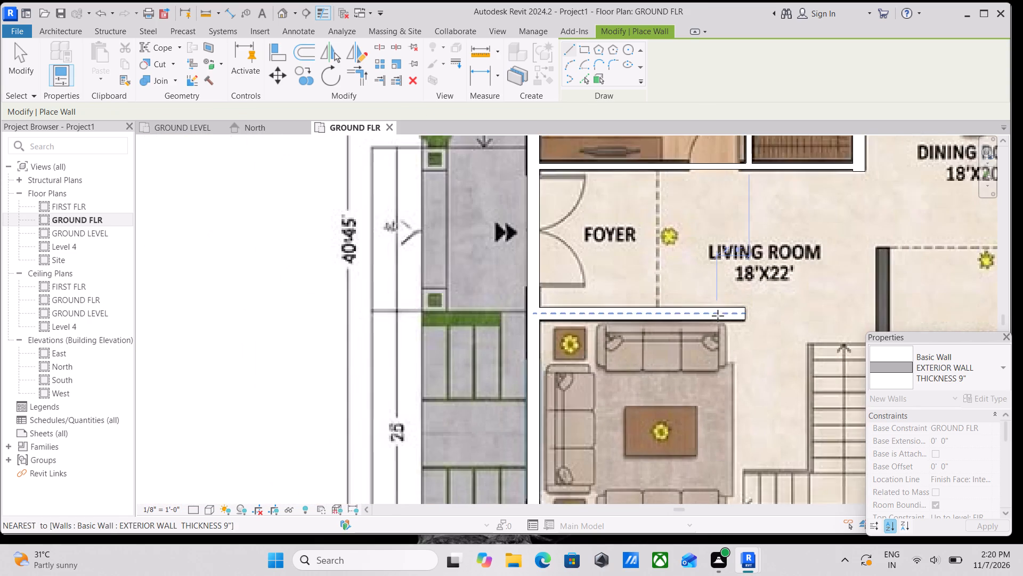
# Draw a vertical 9" wall about 18' long between the staircase and drawing room, from the bottom exterior wall up to the dashed line.
pyautogui.moveTo(718, 316); pyautogui.dragTo(597, 292, button='middle')
pyautogui.scroll(-1, 681, 308)
pyautogui.moveTo(689, 254); pyautogui.dragTo(589, 134, button='middle')
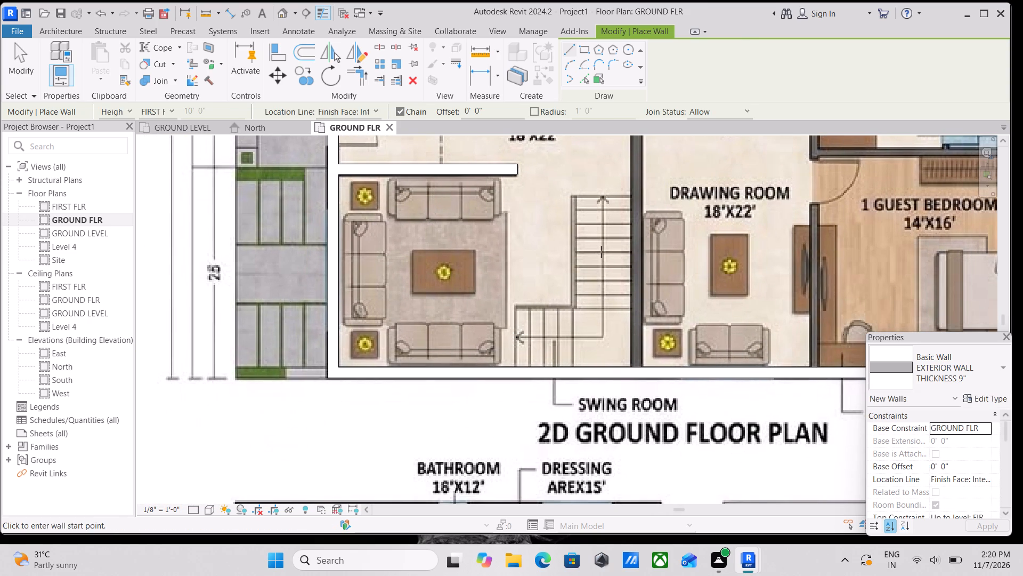
pyautogui.scroll(11, 663, 375)
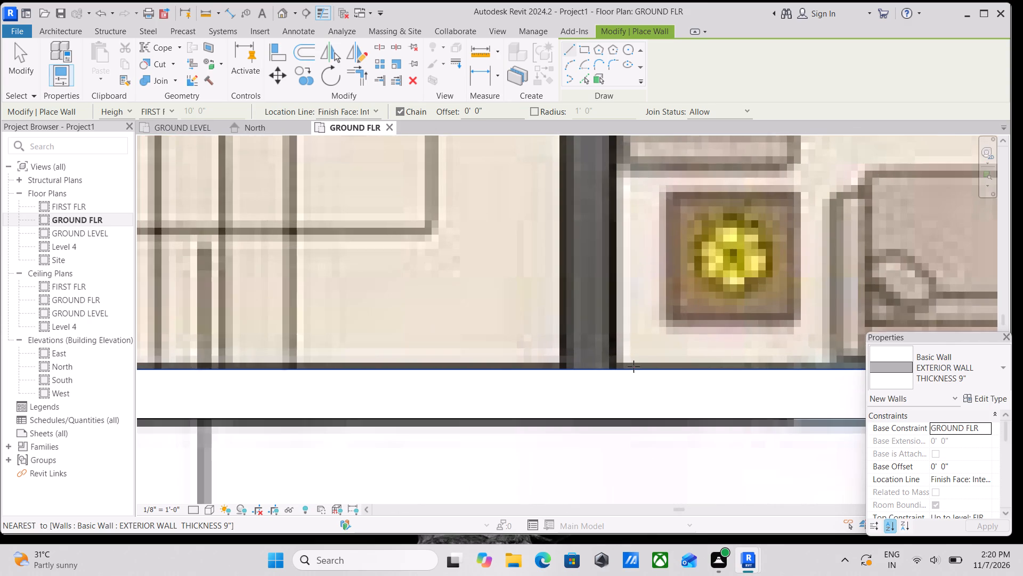
pyautogui.scroll(3, 634, 366)
pyautogui.click(601, 366)
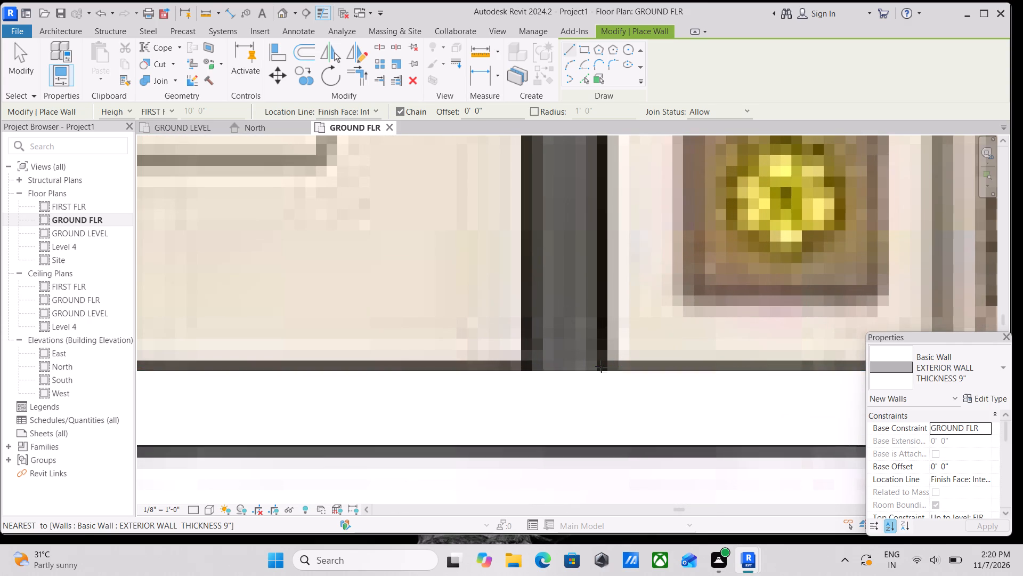
pyautogui.scroll(-3, 590, 228)
pyautogui.moveTo(596, 234); pyautogui.dragTo(623, 385, button='middle')
pyautogui.scroll(-4, 623, 178)
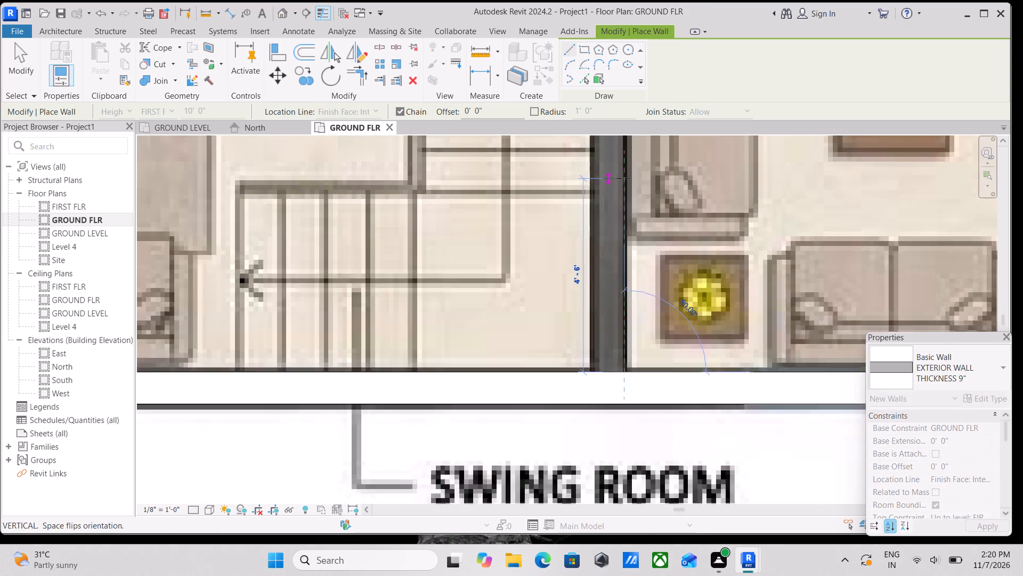
pyautogui.moveTo(622, 190); pyautogui.dragTo(614, 457, button='middle')
pyautogui.scroll(-4, 599, 198)
pyautogui.moveTo(615, 256); pyautogui.dragTo(608, 434, button='middle')
pyautogui.scroll(-1, 607, 433)
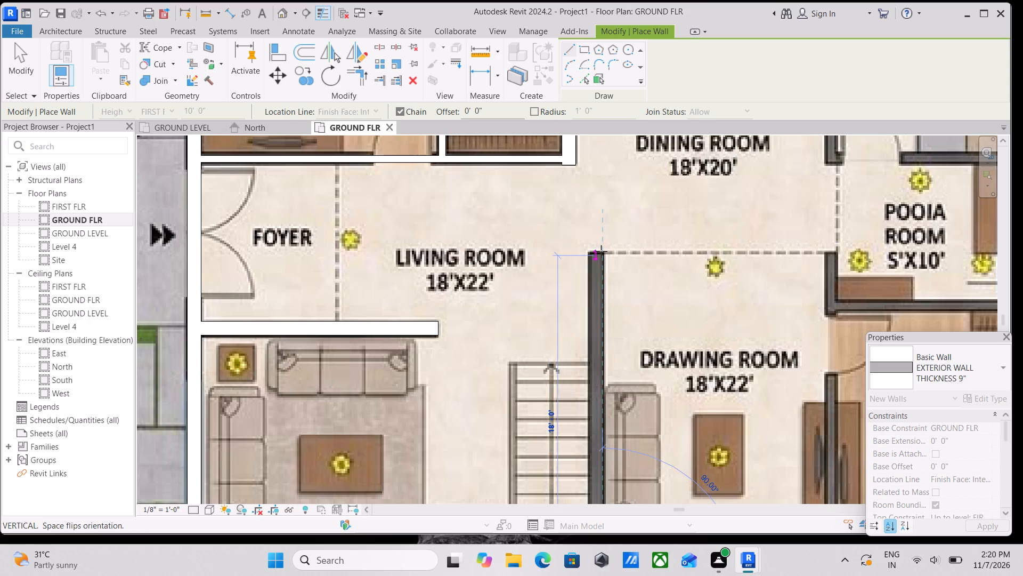
pyautogui.scroll(8, 601, 251)
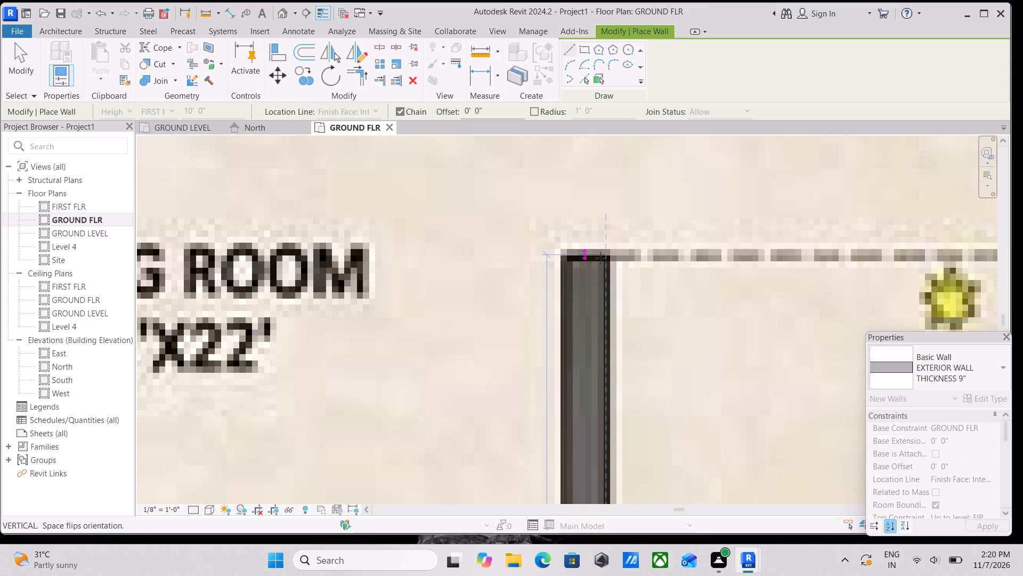
pyautogui.click(600, 260)
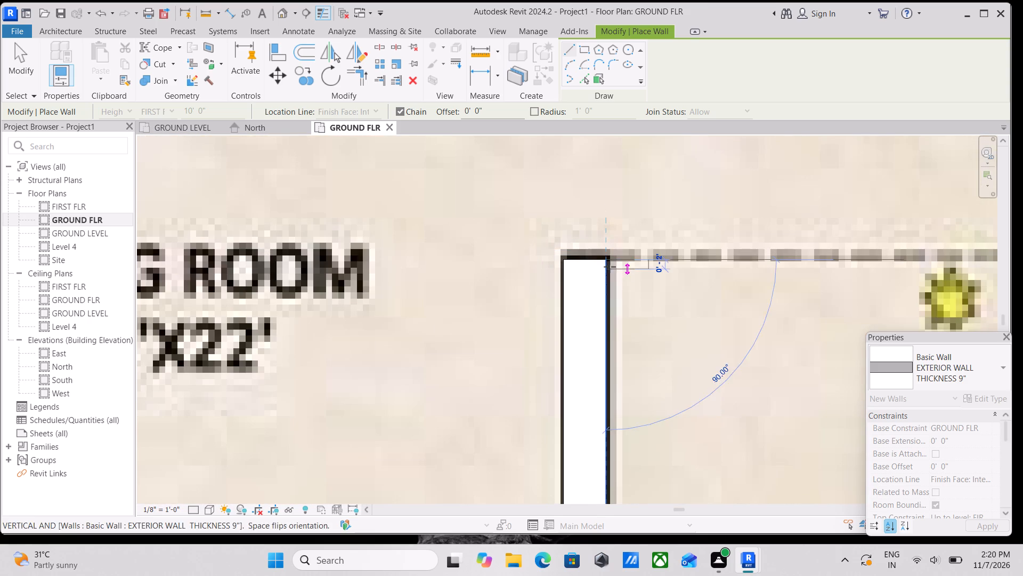
pyautogui.press('Escape')
# Examine the plan image around the dining room, drawing room, kitchen, pooja room and guest bedroom for the walls still undrawn.
pyautogui.scroll(-8, 672, 241)
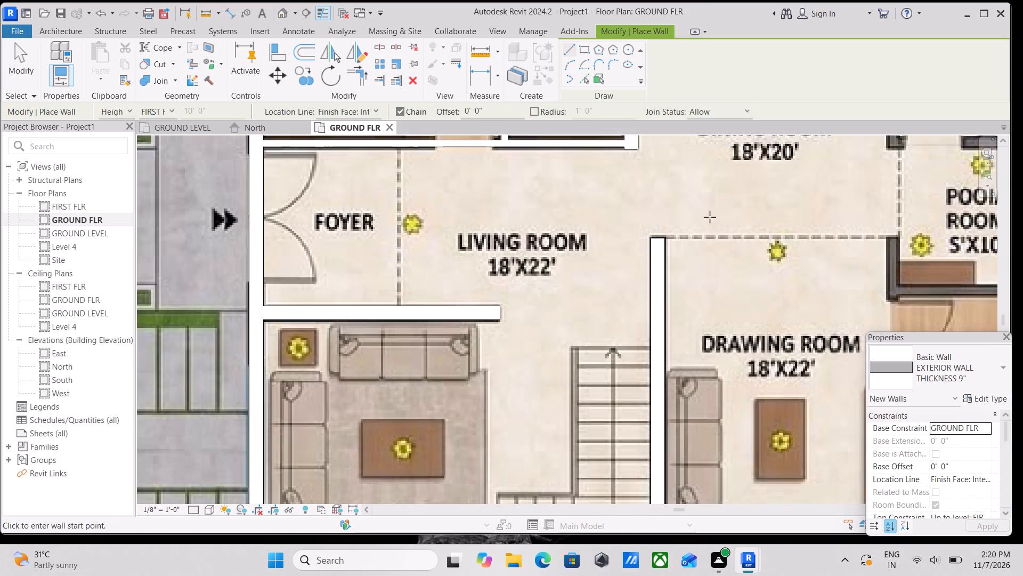
pyautogui.scroll(-3, 748, 198)
pyautogui.moveTo(748, 198); pyautogui.dragTo(693, 350, button='middle')
pyautogui.scroll(-2, 696, 318)
pyautogui.moveTo(696, 318); pyautogui.dragTo(665, 322, button='middle')
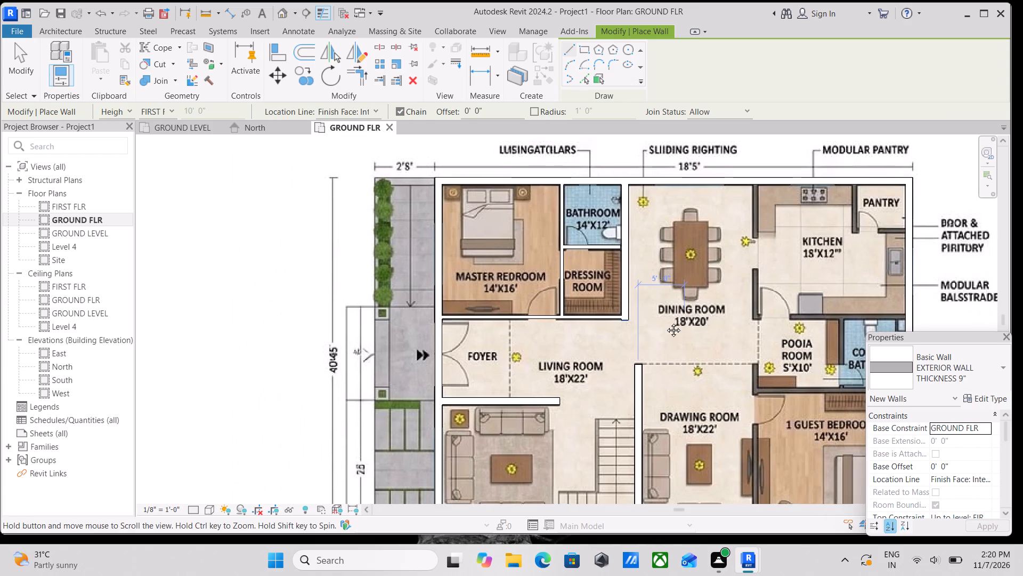
pyautogui.moveTo(665, 322); pyautogui.dragTo(611, 189, button='middle')
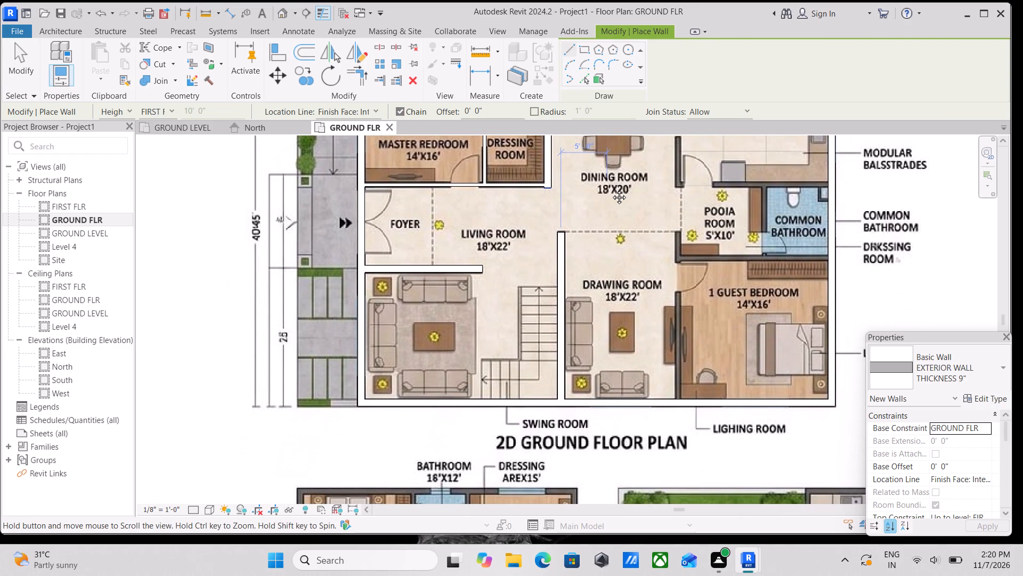
pyautogui.moveTo(611, 189); pyautogui.dragTo(623, 199, button='middle')
pyautogui.scroll(2, 622, 290)
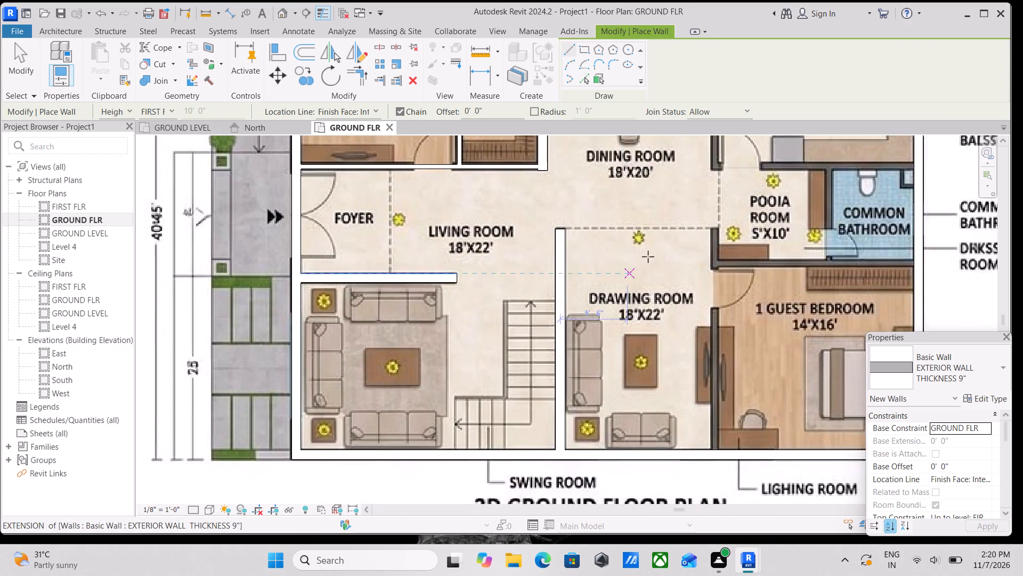
pyautogui.scroll(-3, 655, 248)
pyautogui.moveTo(655, 247); pyautogui.dragTo(577, 380, button='middle')
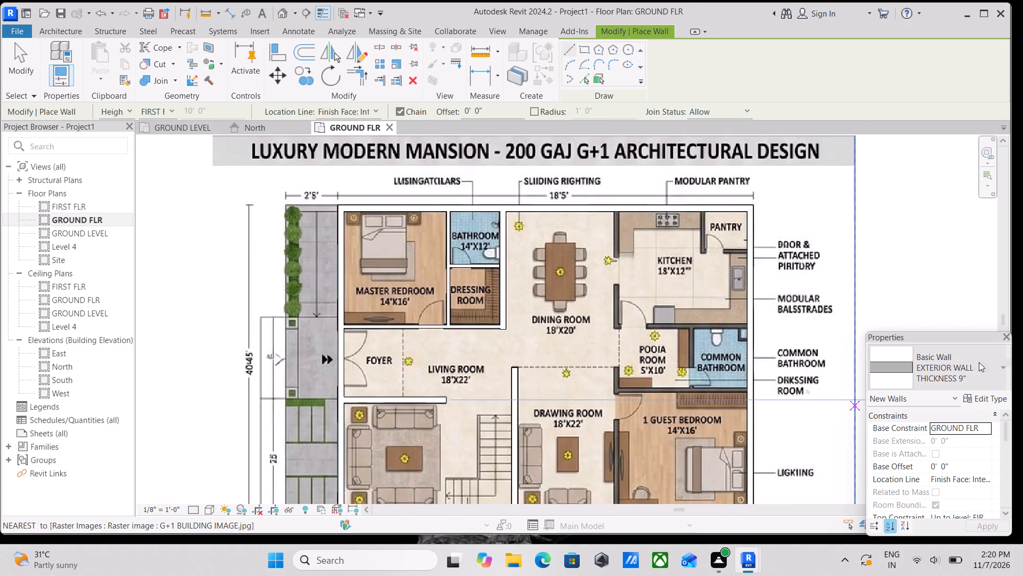
# Switch the type for new walls to INTERIOR WALL THICKNESS 4.5".
pyautogui.click(969, 366)
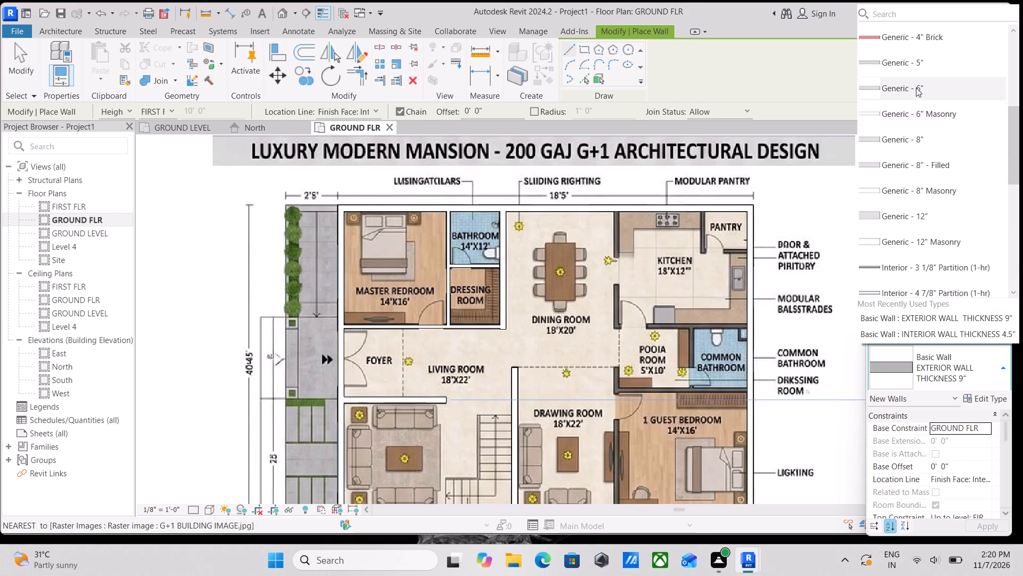
pyautogui.scroll(2, 915, 86)
pyautogui.scroll(-3, 921, 172)
pyautogui.scroll(-3, 922, 217)
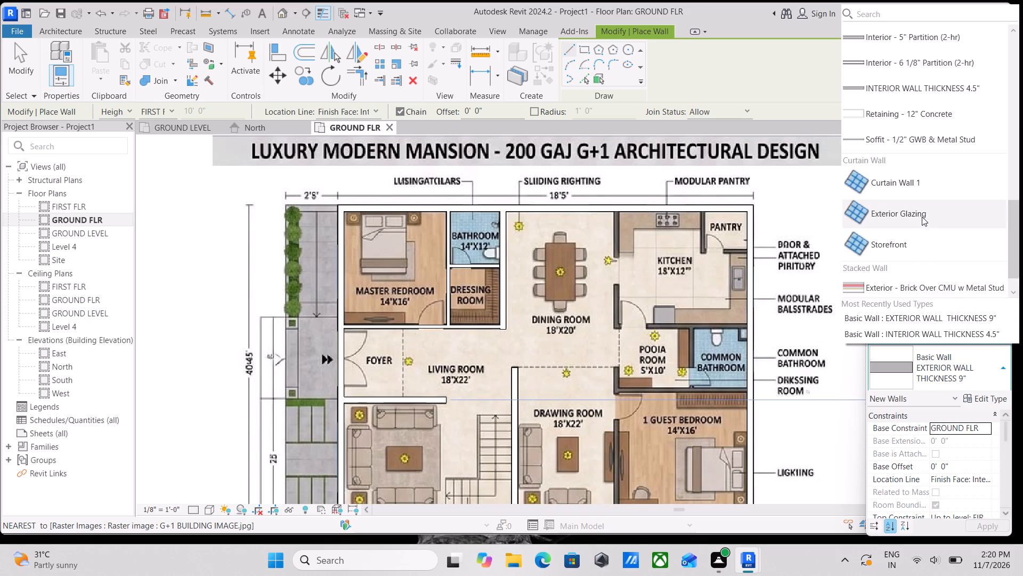
pyautogui.scroll(2, 922, 216)
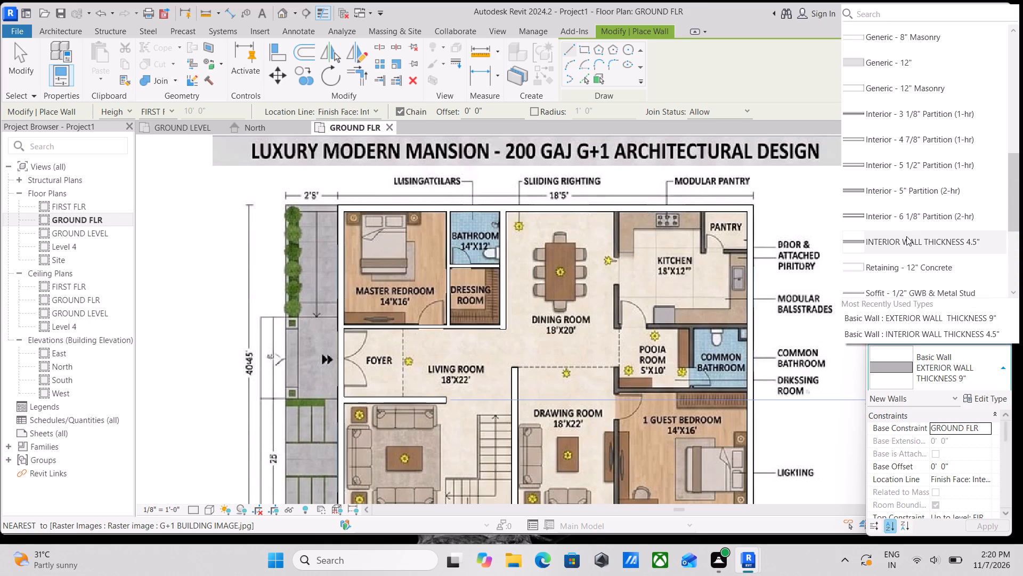
pyautogui.click(906, 236)
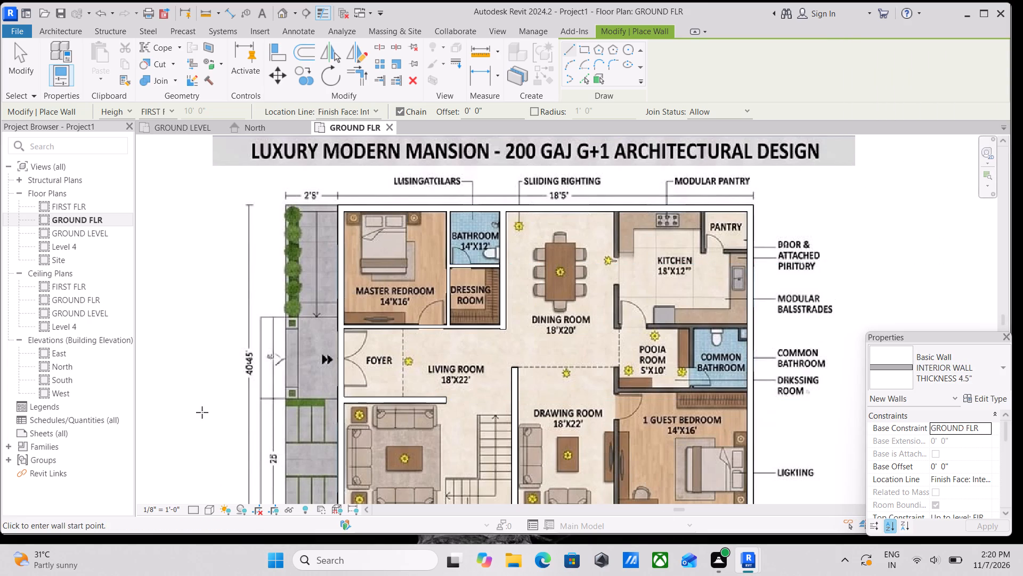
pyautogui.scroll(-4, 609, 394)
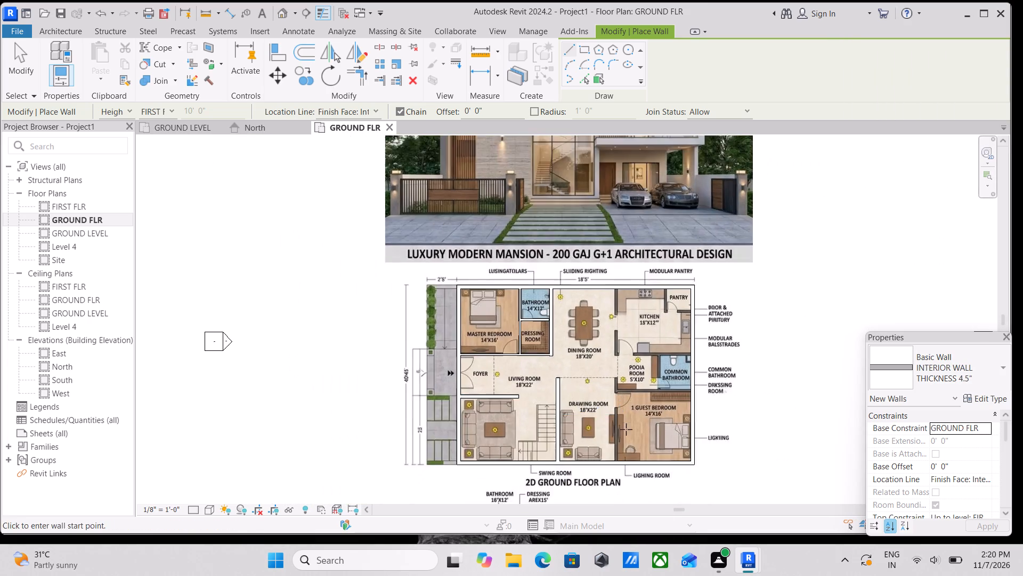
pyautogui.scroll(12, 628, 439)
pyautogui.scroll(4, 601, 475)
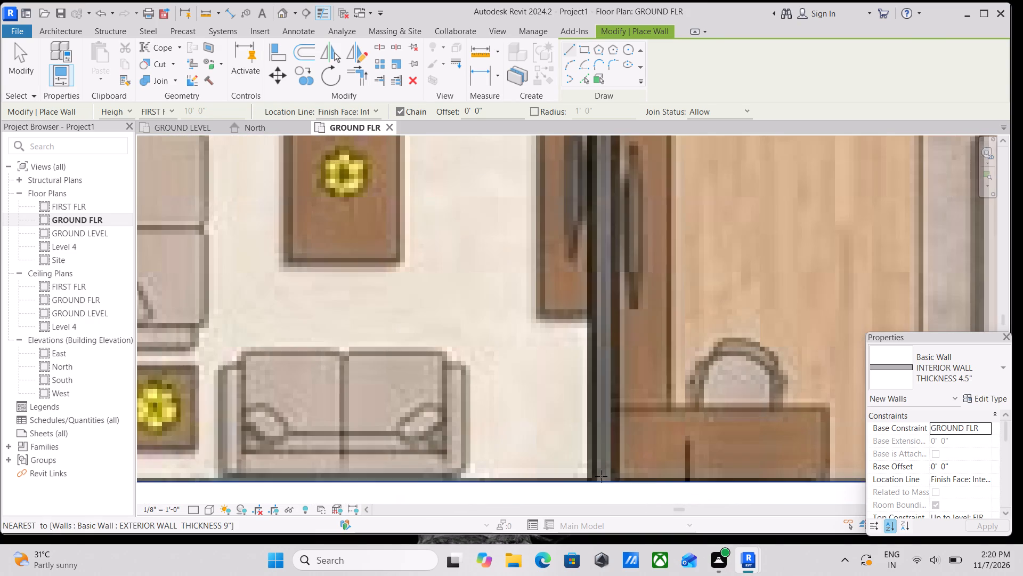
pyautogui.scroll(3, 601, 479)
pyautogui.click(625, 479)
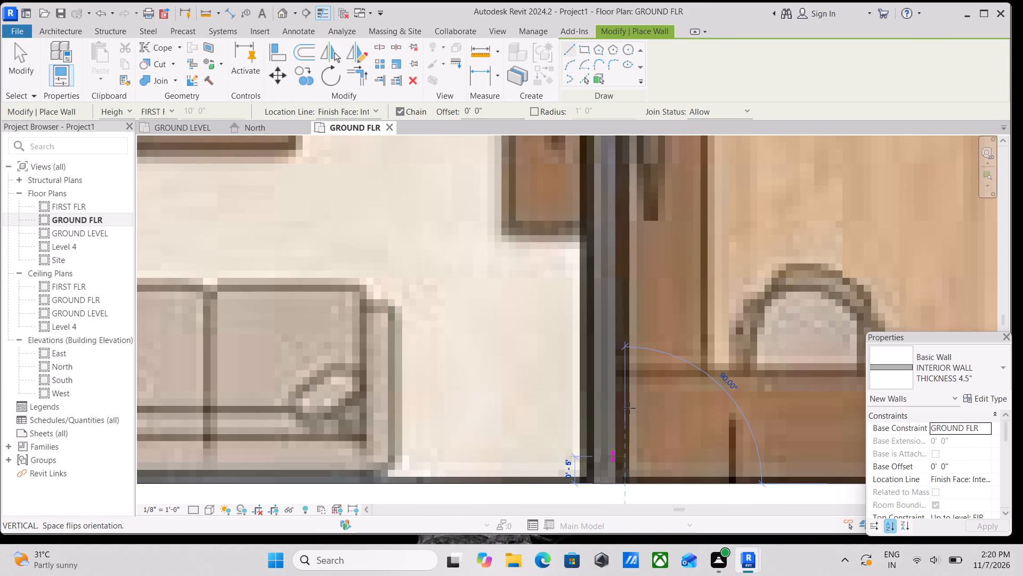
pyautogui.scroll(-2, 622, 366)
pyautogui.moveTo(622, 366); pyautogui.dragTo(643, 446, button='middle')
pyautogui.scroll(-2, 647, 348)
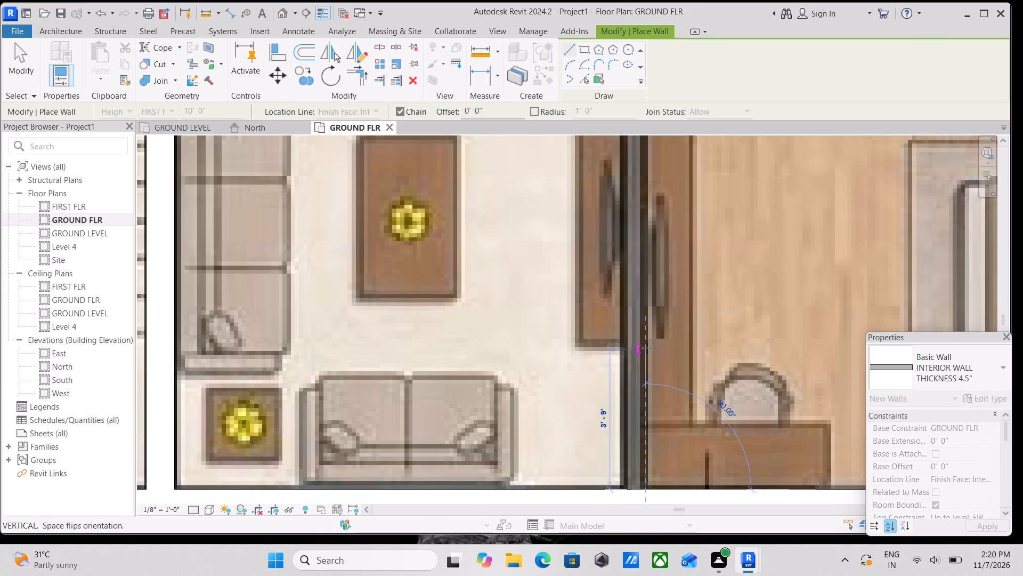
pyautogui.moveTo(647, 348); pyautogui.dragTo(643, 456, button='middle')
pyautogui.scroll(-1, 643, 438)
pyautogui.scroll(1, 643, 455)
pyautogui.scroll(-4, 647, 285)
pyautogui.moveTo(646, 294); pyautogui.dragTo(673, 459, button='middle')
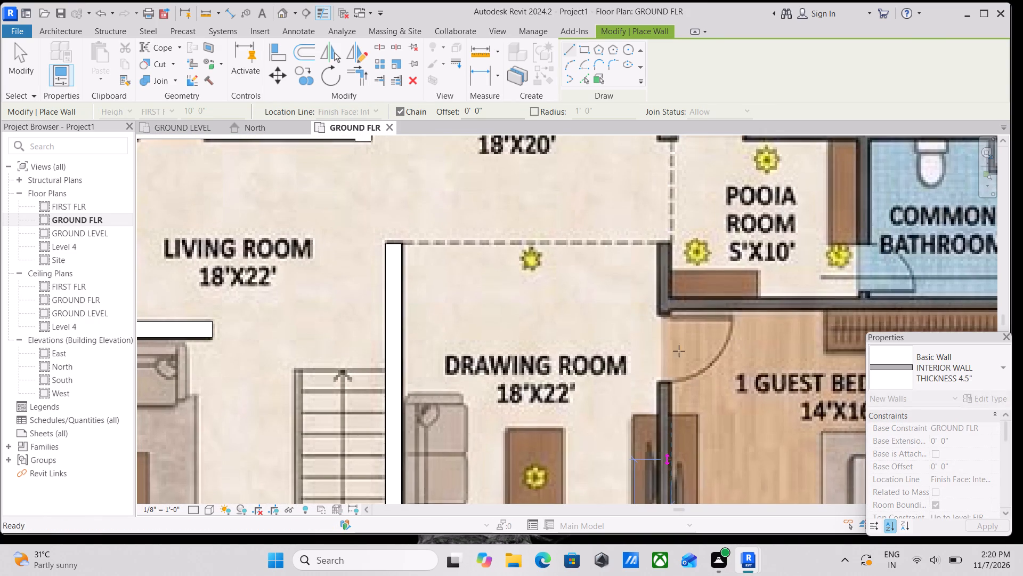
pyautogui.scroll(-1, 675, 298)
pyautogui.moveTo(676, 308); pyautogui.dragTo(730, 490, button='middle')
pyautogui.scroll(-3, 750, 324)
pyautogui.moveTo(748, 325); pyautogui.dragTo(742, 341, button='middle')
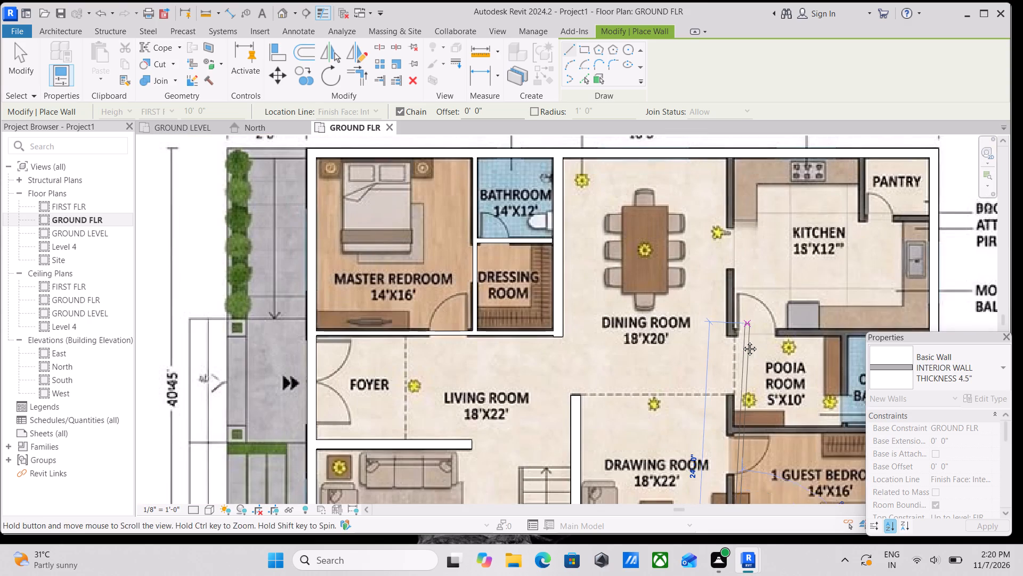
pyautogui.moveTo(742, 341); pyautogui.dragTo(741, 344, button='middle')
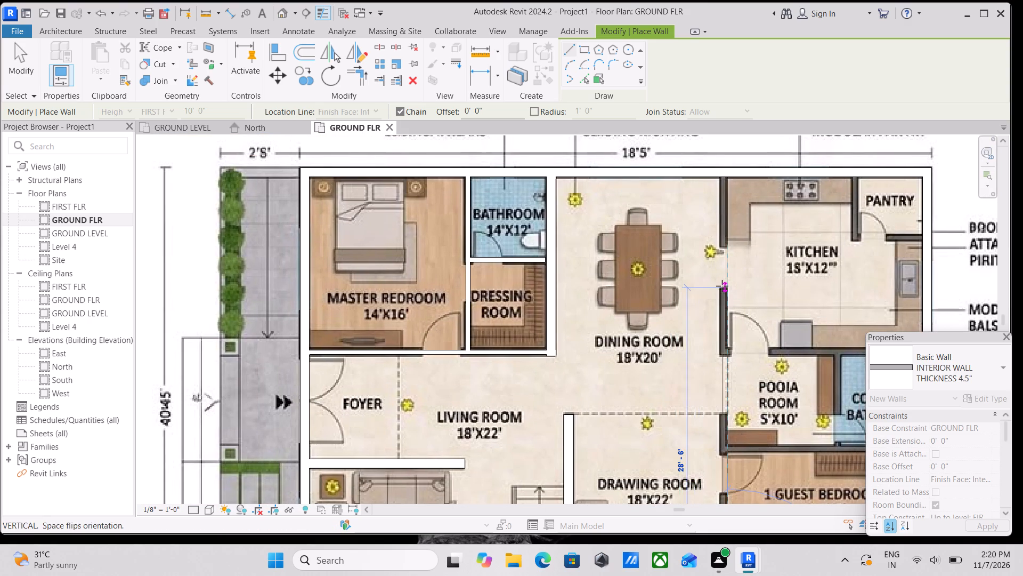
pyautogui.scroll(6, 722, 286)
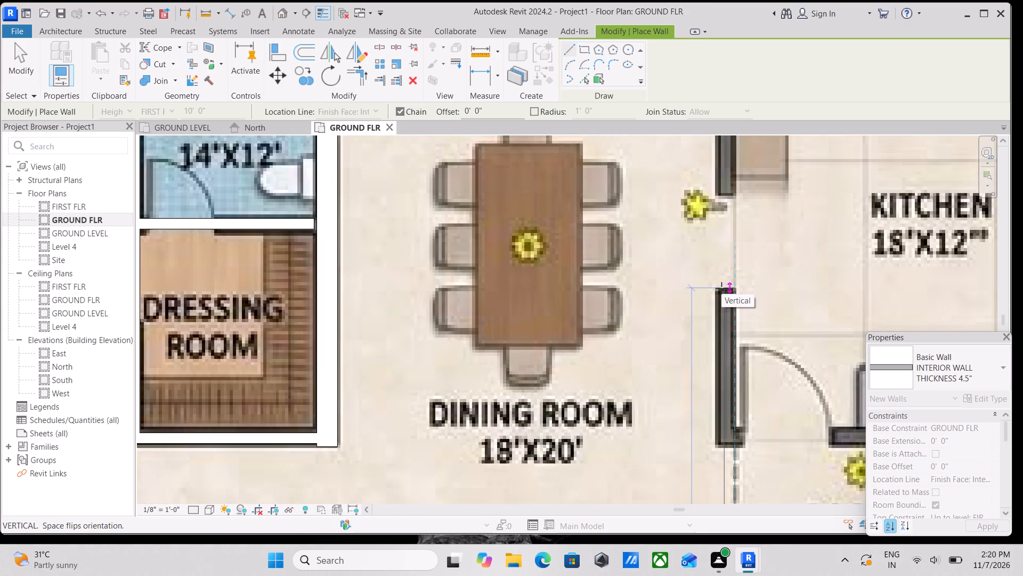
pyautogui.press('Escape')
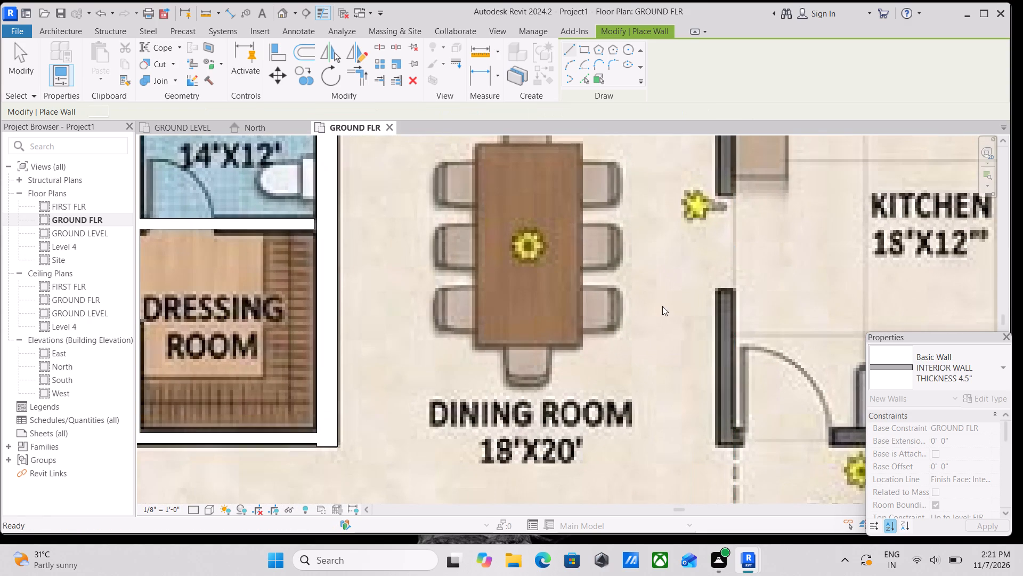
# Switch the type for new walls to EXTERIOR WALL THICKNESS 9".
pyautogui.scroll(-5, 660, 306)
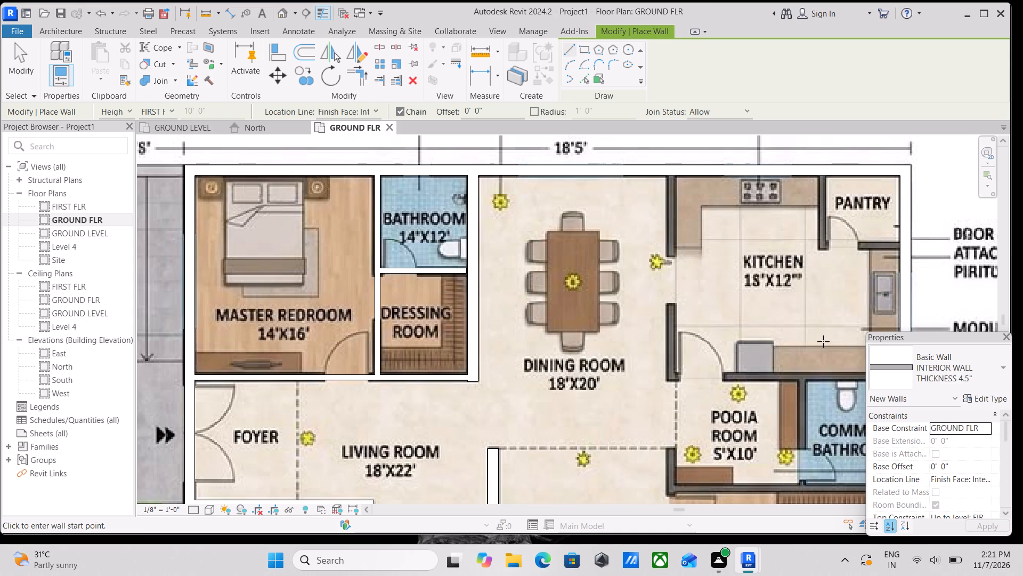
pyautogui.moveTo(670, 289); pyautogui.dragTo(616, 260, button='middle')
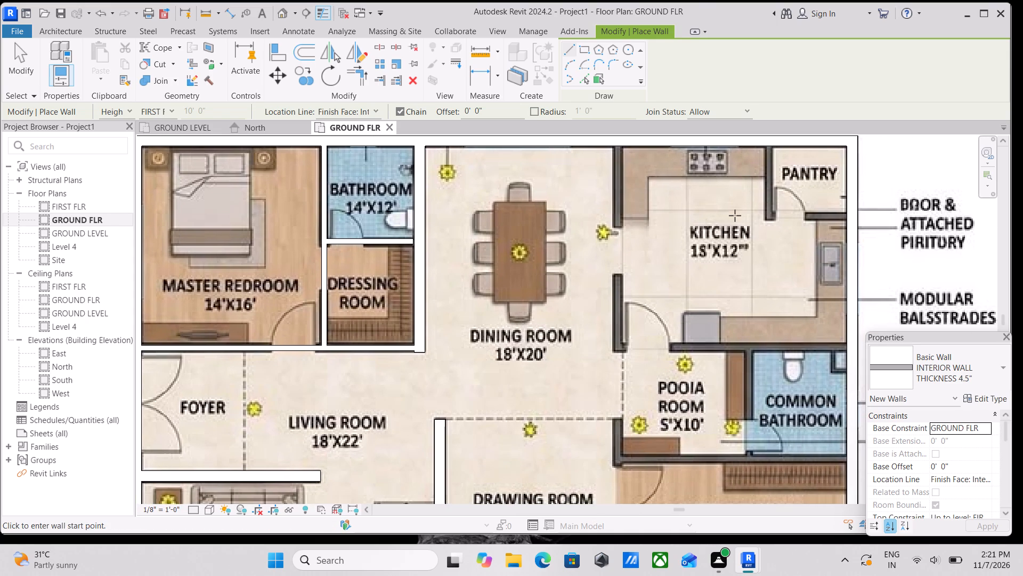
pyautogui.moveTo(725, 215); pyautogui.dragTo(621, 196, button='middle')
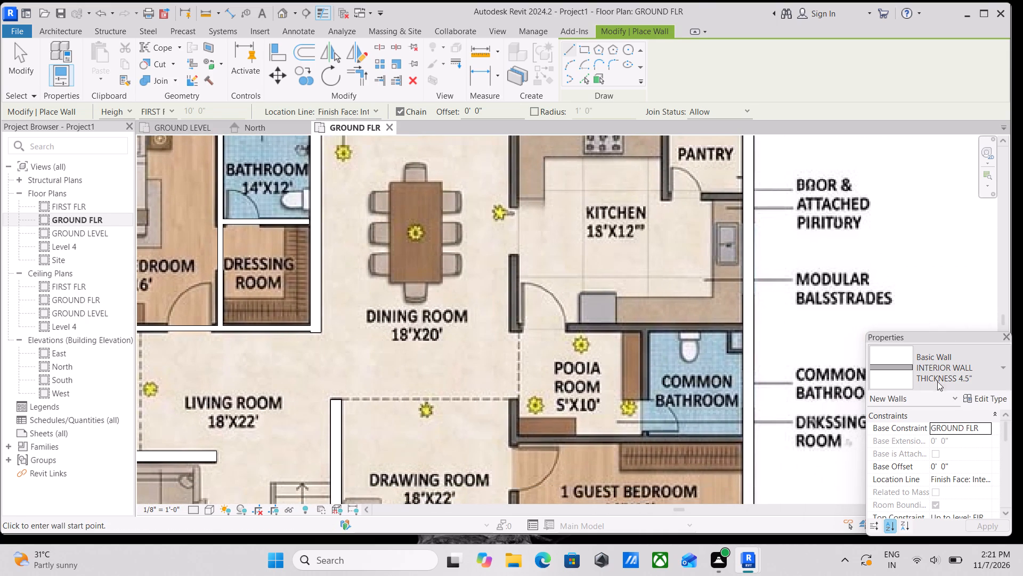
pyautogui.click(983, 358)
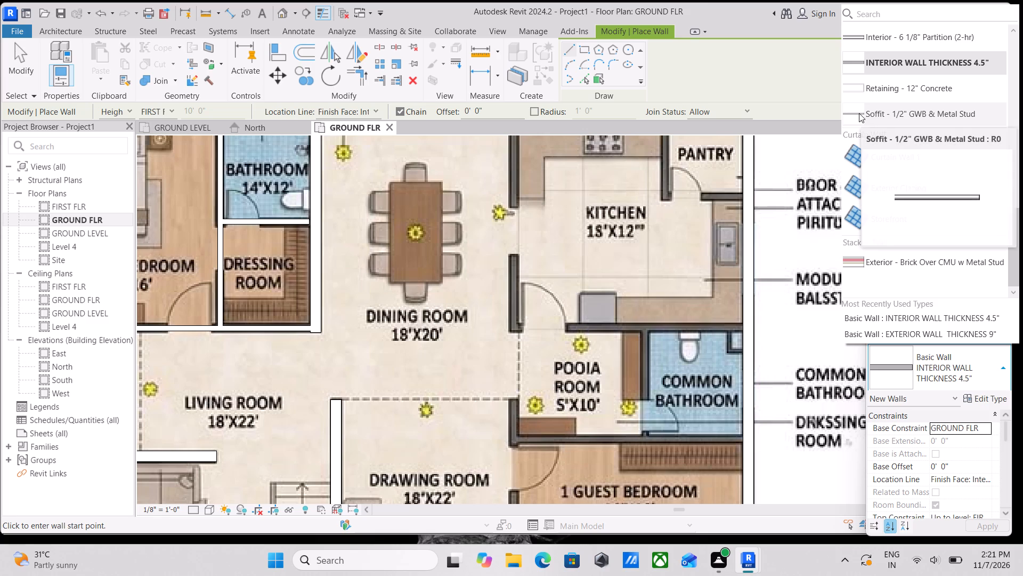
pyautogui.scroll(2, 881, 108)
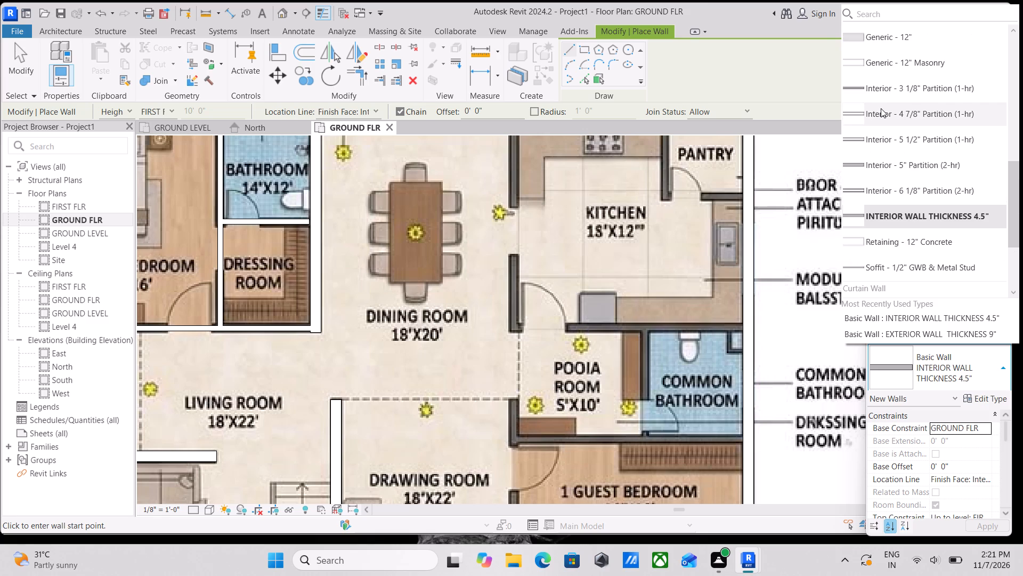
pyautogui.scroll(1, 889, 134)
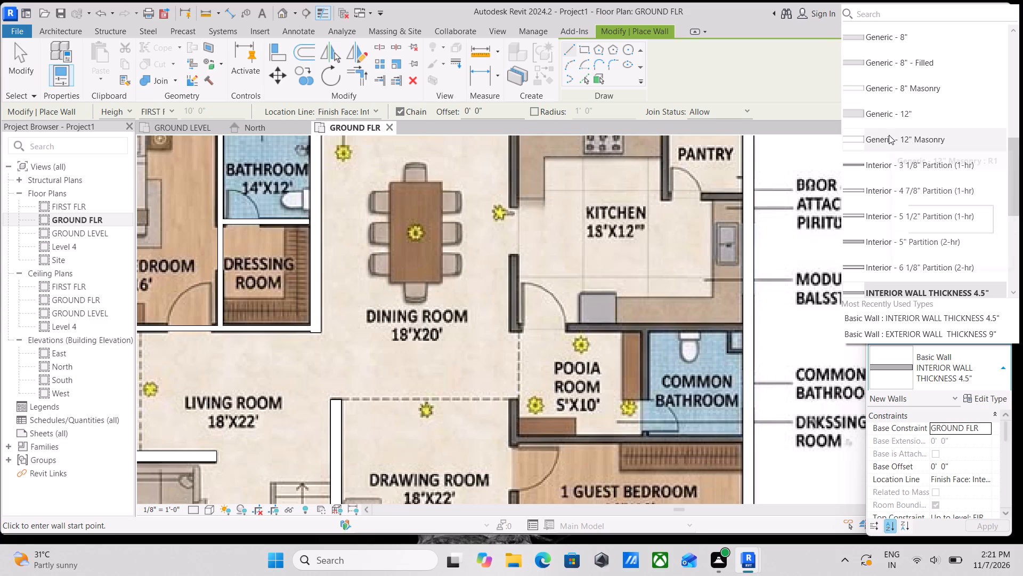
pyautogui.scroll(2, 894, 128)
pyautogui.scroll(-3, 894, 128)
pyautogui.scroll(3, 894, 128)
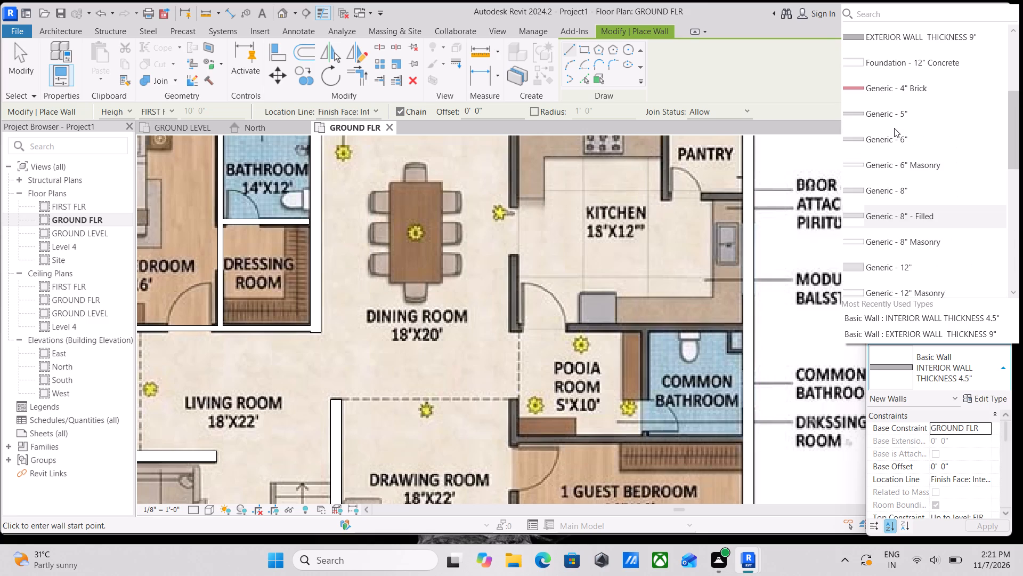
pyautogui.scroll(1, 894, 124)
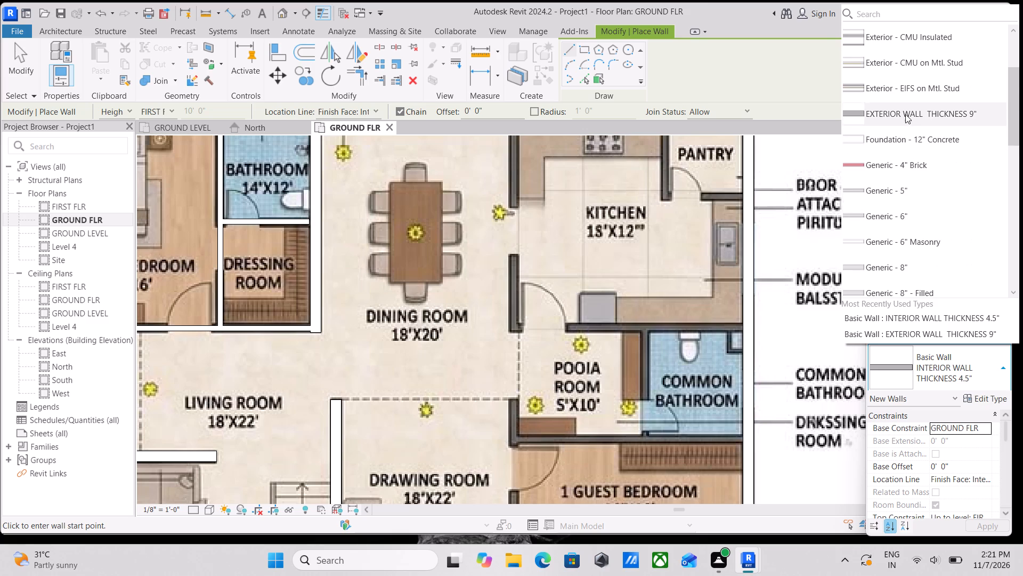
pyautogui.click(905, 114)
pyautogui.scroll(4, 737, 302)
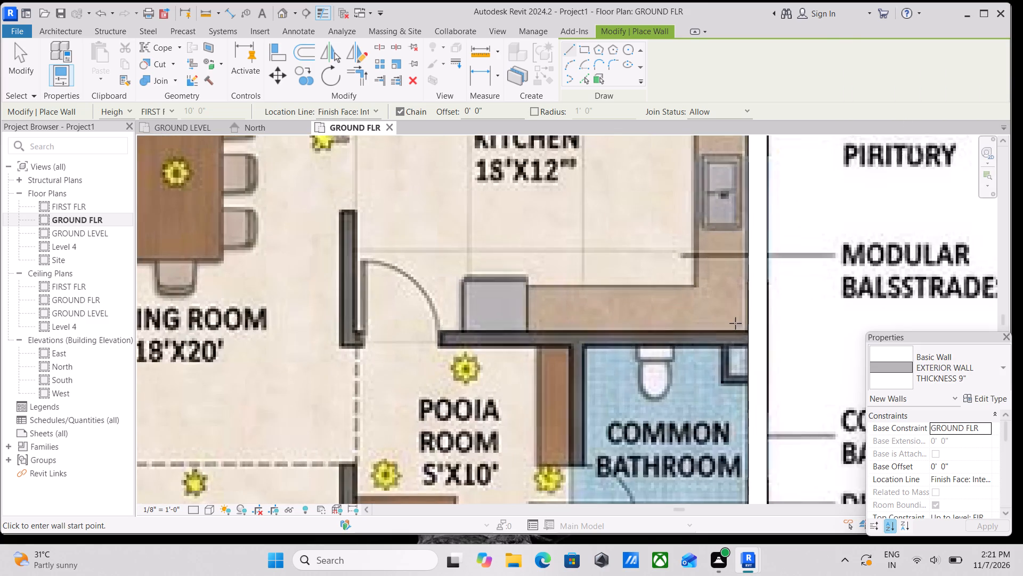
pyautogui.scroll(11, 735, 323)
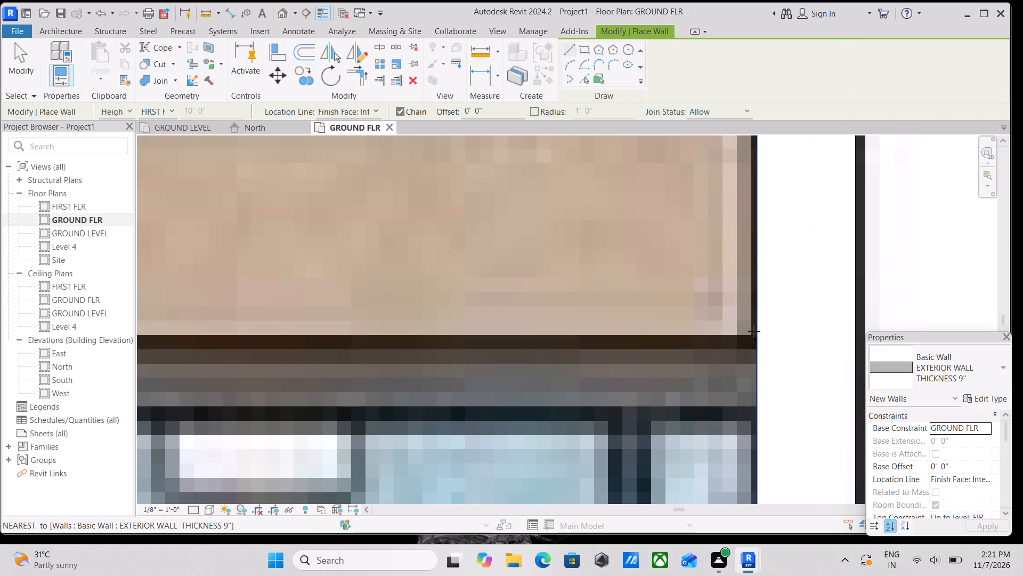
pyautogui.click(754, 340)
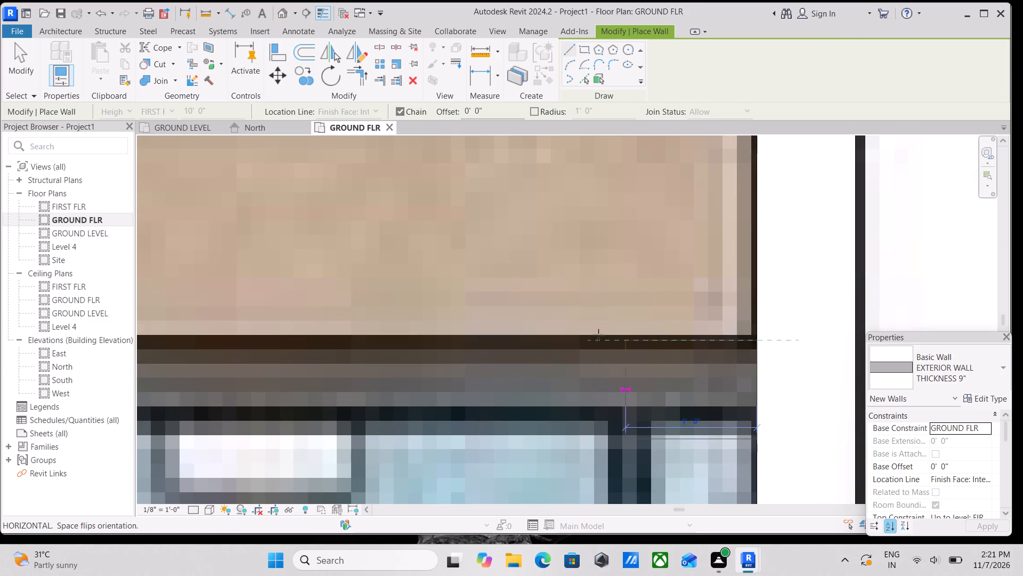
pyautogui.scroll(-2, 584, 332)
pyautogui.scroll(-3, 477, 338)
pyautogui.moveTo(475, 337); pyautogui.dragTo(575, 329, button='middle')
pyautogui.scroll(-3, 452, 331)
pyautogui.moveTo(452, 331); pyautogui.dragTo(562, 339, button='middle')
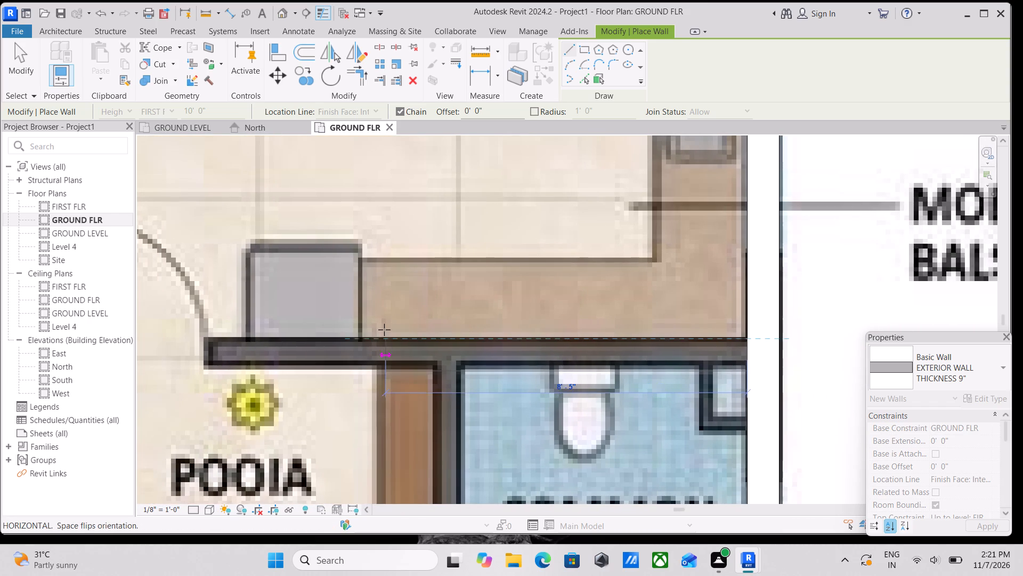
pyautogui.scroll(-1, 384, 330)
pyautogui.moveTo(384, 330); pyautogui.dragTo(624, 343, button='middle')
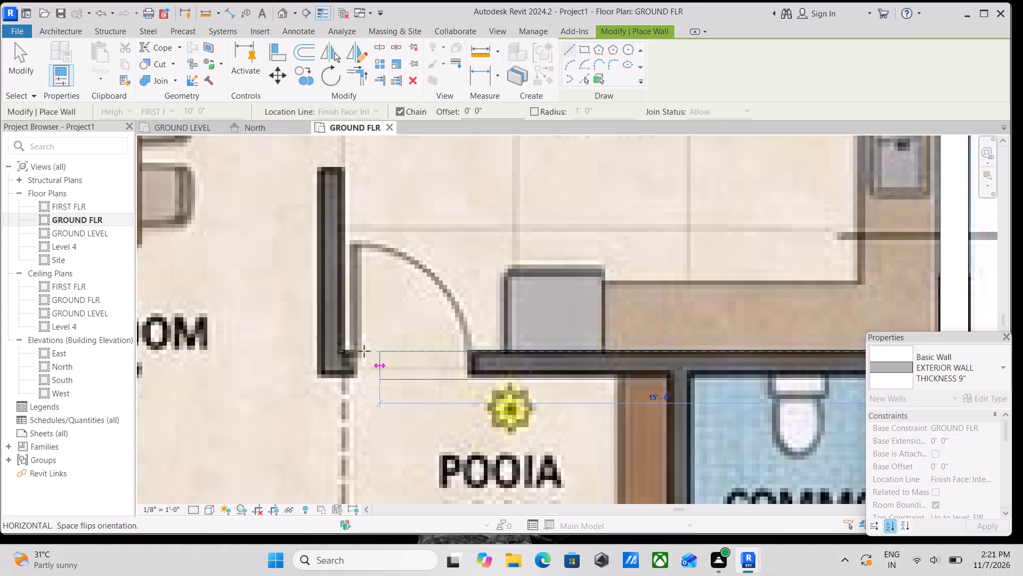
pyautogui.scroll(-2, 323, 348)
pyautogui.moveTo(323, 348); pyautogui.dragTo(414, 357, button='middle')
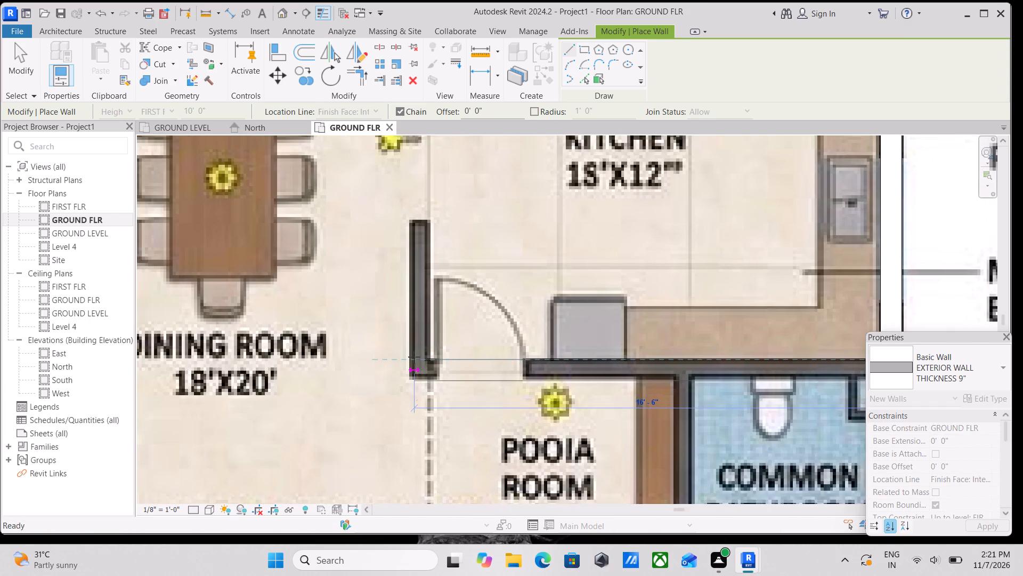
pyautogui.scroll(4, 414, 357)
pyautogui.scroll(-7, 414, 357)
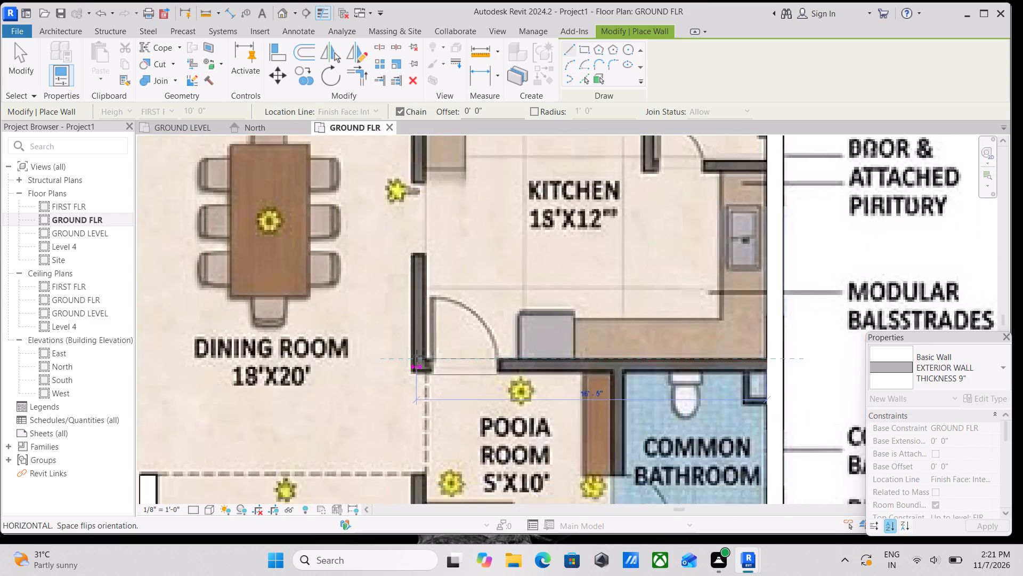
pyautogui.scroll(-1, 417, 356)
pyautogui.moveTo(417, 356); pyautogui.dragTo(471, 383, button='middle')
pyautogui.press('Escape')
# Switch the type for new walls to INTERIOR WALL THICKNESS 4.5".
pyautogui.scroll(-2, 555, 295)
pyautogui.scroll(-1, 619, 289)
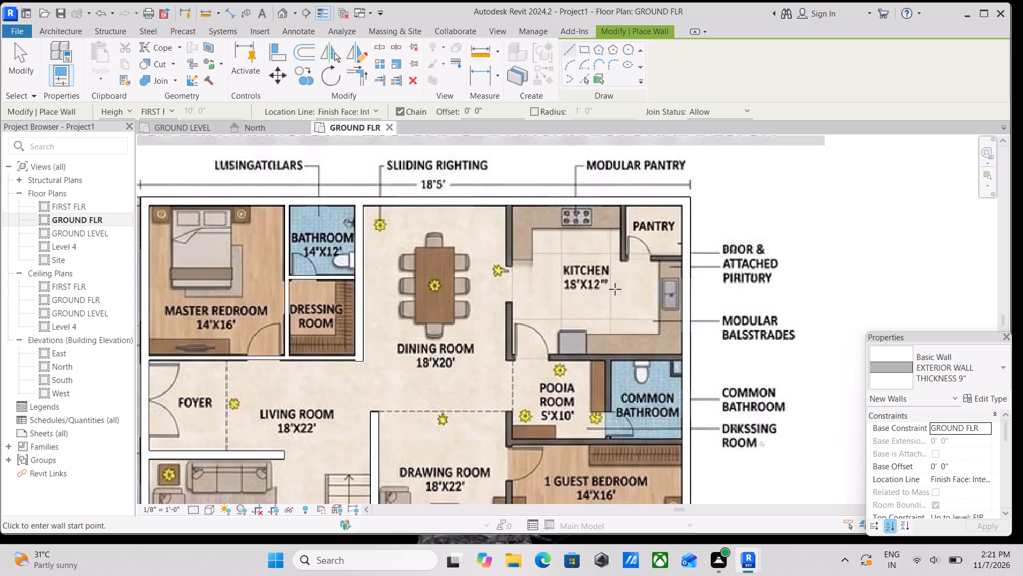
pyautogui.press('F12')
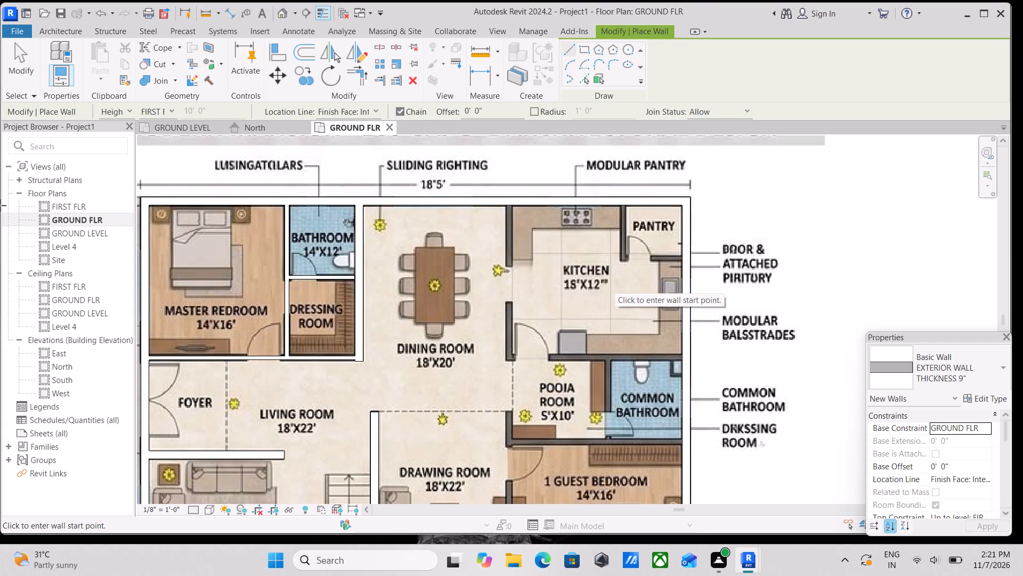
pyautogui.scroll(3, 465, 289)
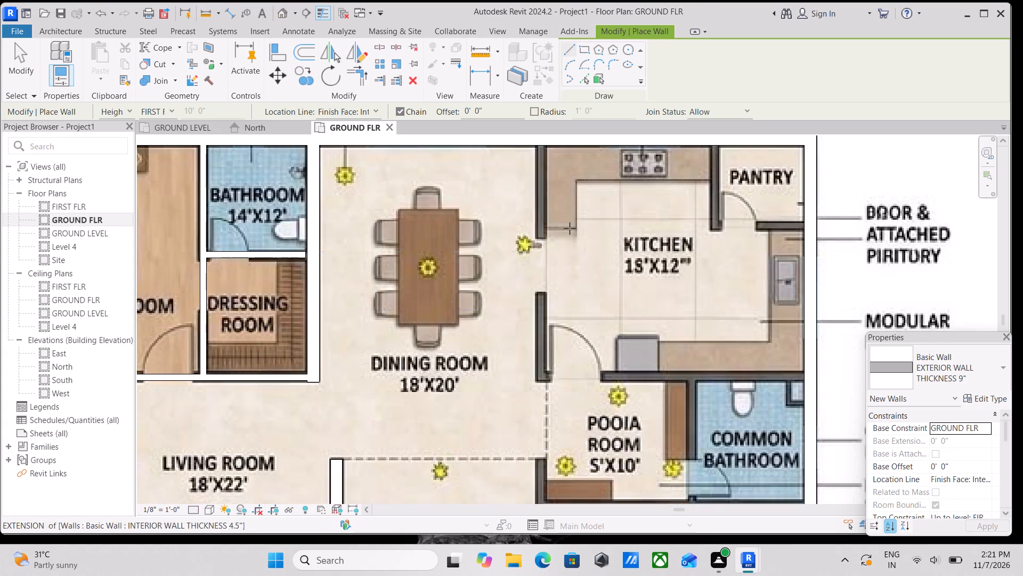
pyautogui.scroll(2, 574, 220)
pyautogui.click(989, 373)
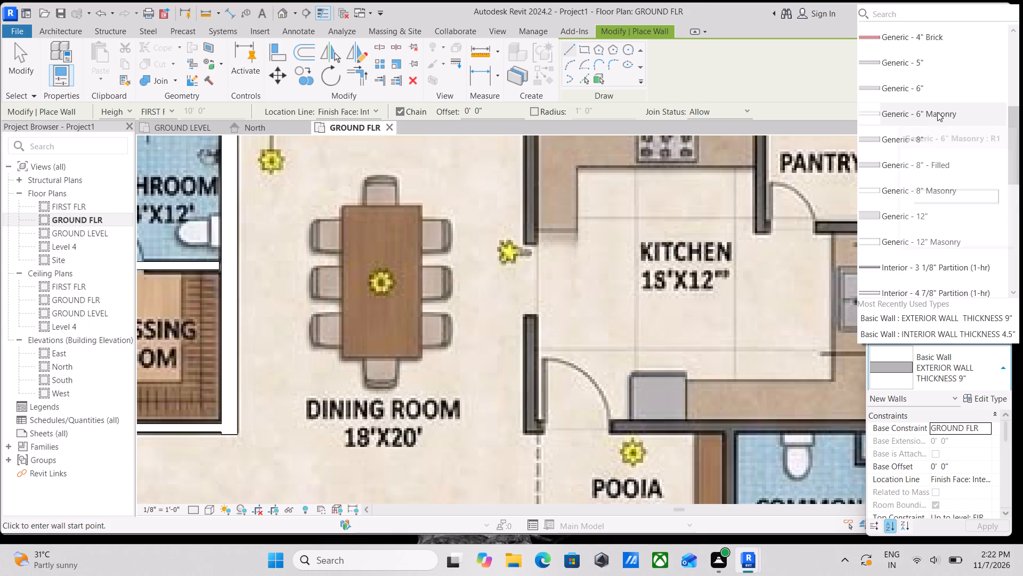
pyautogui.scroll(-3, 937, 118)
pyautogui.keyDown('ctrl'); pyautogui.scroll(1, 920, 193); pyautogui.keyUp('ctrl')
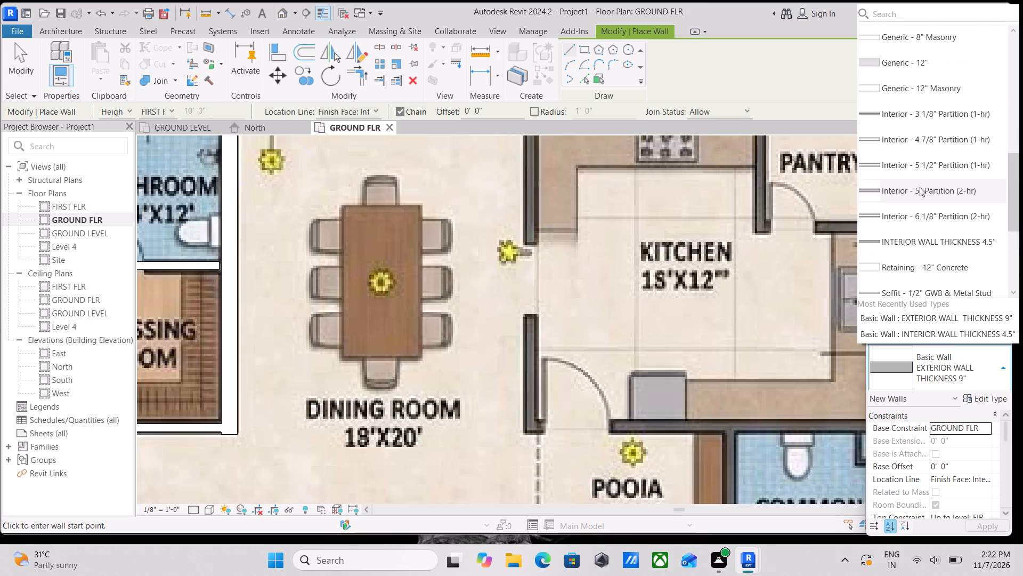
pyautogui.keyDown('ctrl'); pyautogui.scroll(2, 923, 175); pyautogui.keyUp('ctrl')
pyautogui.keyDown('ctrl'); pyautogui.scroll(-2, 934, 108); pyautogui.keyUp('ctrl')
pyautogui.keyDown('ctrl'); pyautogui.scroll(-1, 940, 167); pyautogui.keyUp('ctrl')
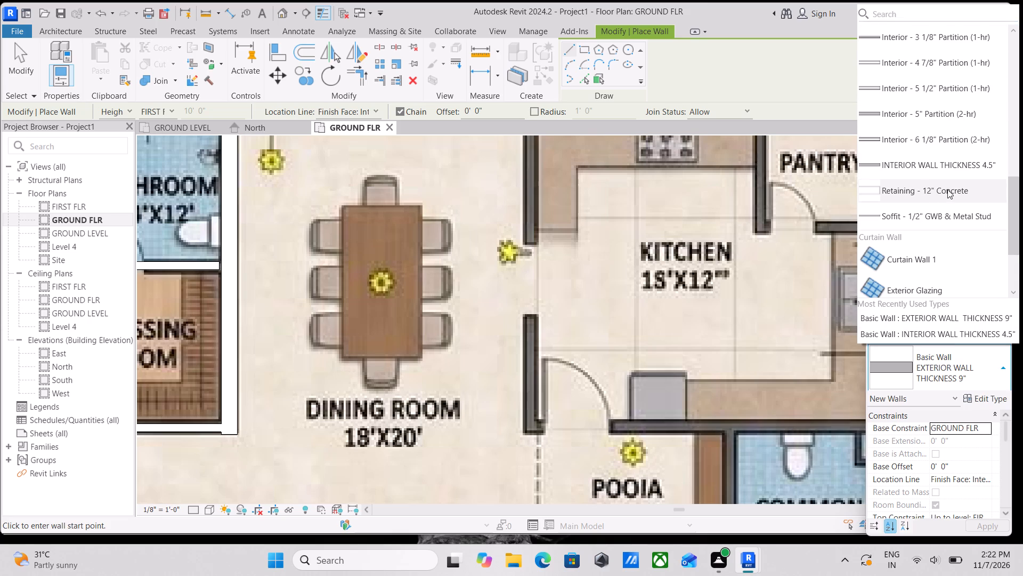
pyautogui.scroll(2, 911, 162)
pyautogui.scroll(-3, 918, 170)
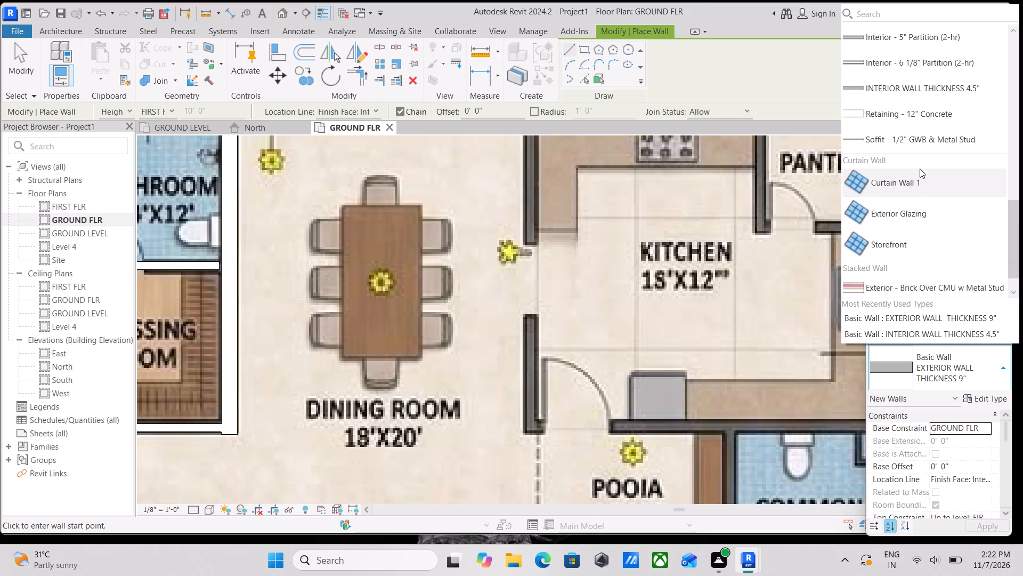
pyautogui.scroll(1, 920, 169)
pyautogui.click(925, 166)
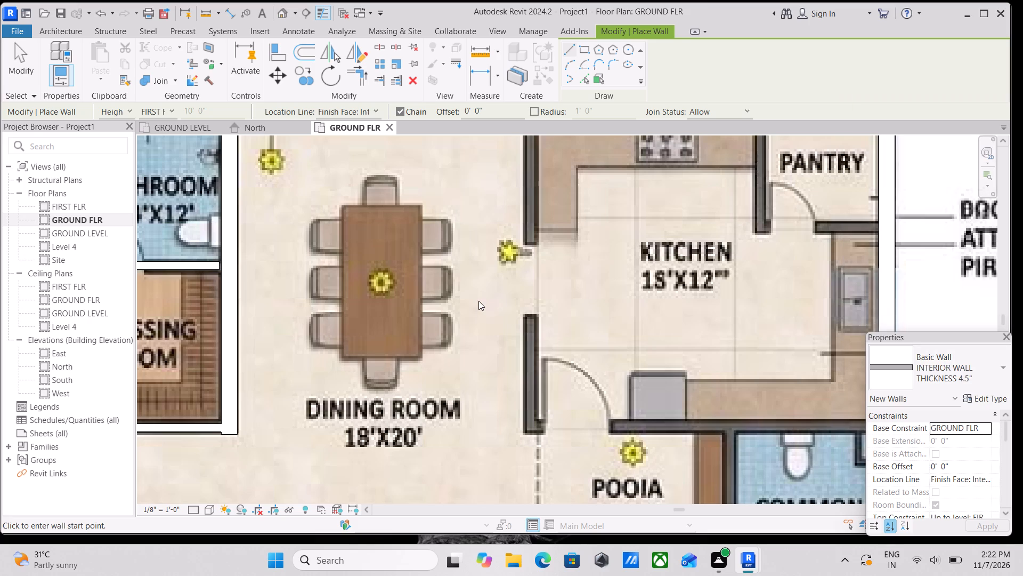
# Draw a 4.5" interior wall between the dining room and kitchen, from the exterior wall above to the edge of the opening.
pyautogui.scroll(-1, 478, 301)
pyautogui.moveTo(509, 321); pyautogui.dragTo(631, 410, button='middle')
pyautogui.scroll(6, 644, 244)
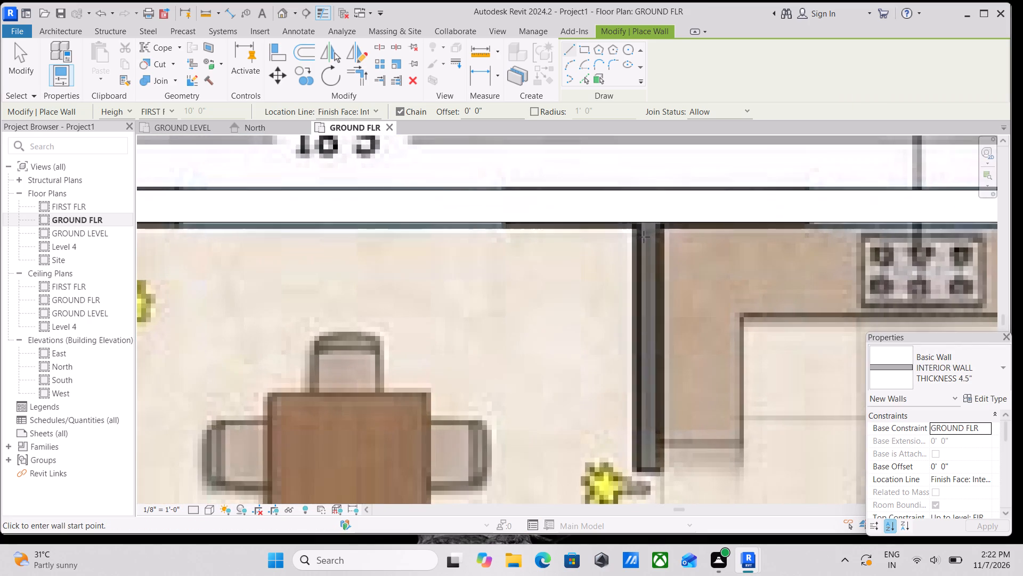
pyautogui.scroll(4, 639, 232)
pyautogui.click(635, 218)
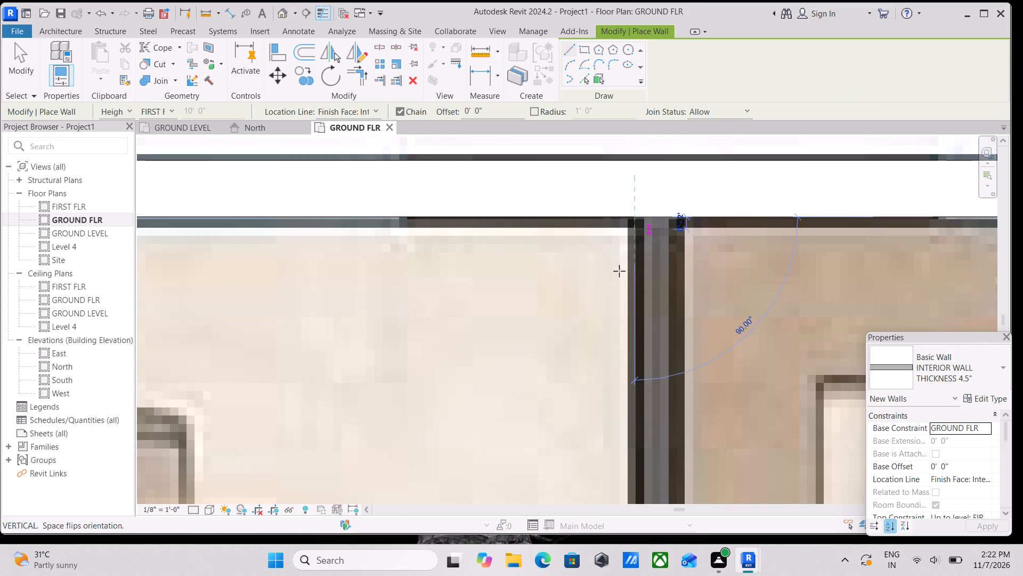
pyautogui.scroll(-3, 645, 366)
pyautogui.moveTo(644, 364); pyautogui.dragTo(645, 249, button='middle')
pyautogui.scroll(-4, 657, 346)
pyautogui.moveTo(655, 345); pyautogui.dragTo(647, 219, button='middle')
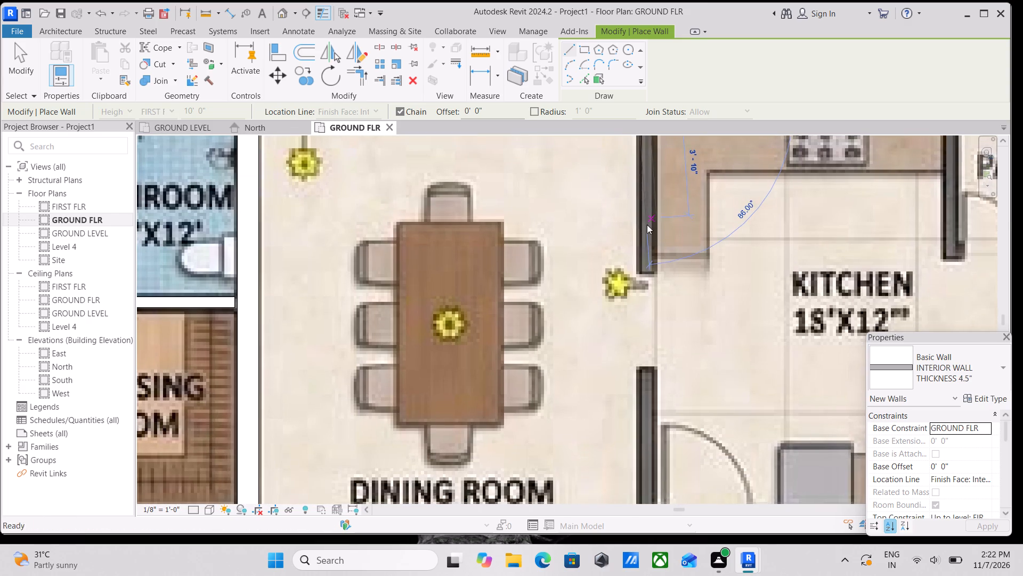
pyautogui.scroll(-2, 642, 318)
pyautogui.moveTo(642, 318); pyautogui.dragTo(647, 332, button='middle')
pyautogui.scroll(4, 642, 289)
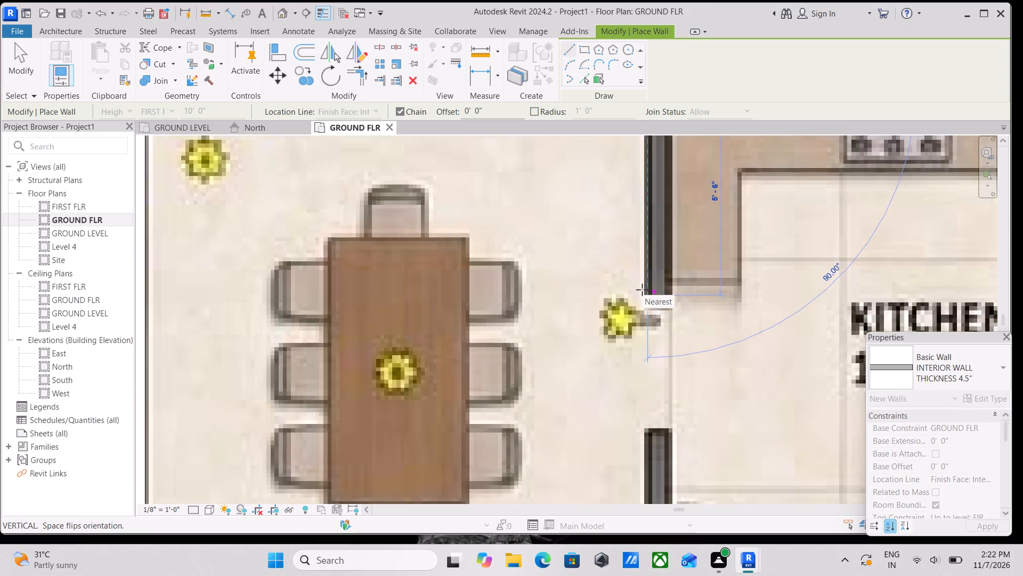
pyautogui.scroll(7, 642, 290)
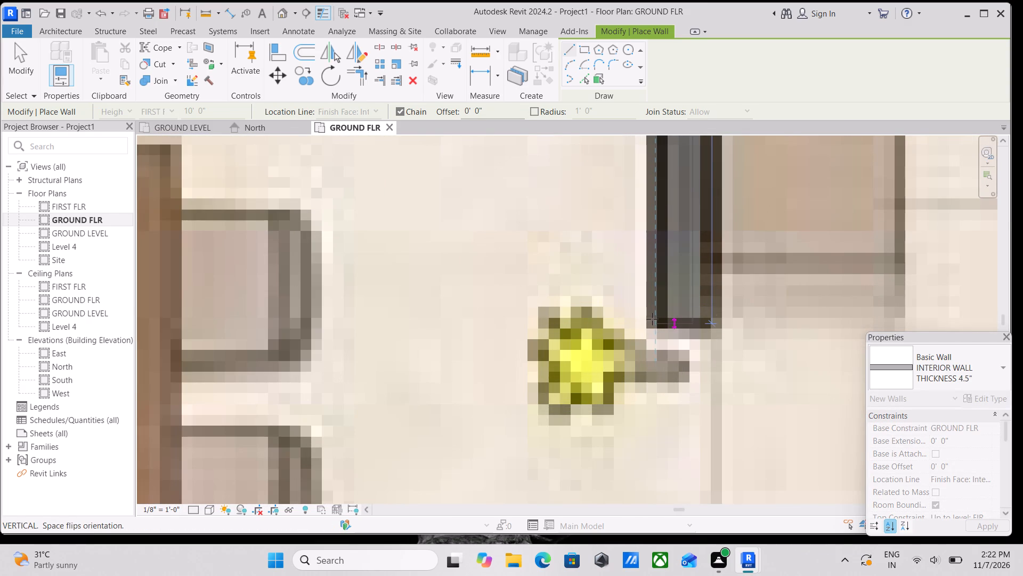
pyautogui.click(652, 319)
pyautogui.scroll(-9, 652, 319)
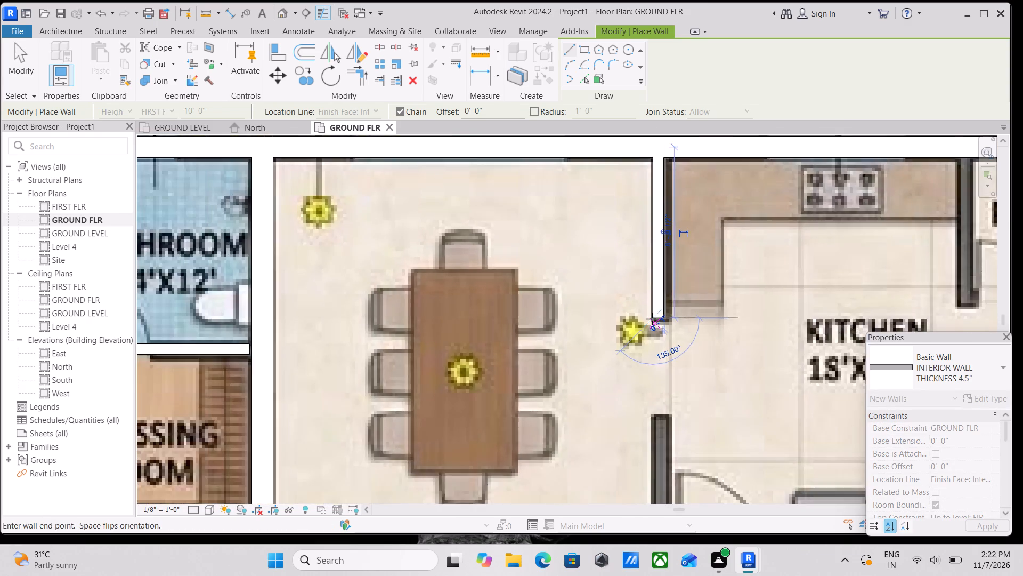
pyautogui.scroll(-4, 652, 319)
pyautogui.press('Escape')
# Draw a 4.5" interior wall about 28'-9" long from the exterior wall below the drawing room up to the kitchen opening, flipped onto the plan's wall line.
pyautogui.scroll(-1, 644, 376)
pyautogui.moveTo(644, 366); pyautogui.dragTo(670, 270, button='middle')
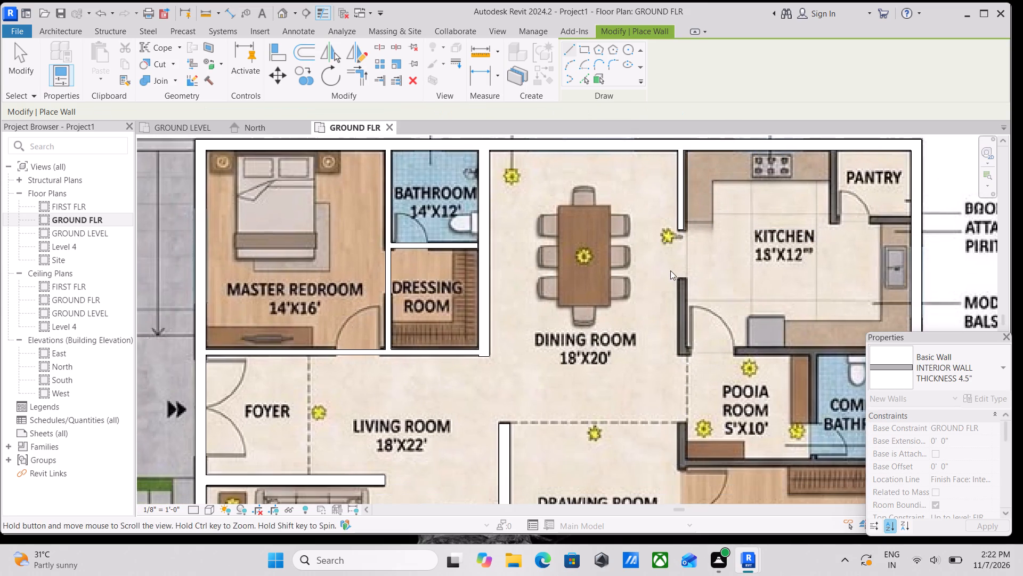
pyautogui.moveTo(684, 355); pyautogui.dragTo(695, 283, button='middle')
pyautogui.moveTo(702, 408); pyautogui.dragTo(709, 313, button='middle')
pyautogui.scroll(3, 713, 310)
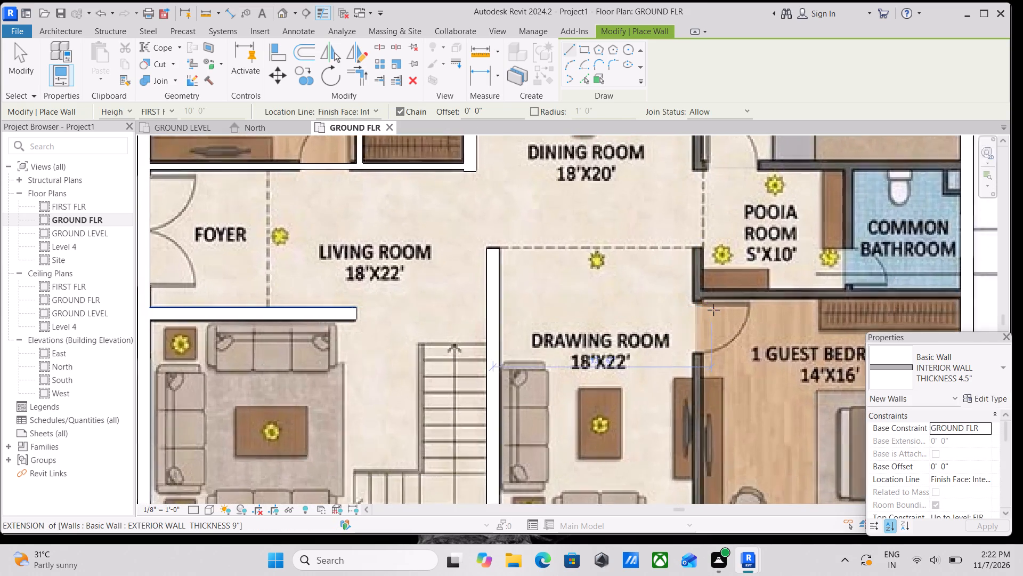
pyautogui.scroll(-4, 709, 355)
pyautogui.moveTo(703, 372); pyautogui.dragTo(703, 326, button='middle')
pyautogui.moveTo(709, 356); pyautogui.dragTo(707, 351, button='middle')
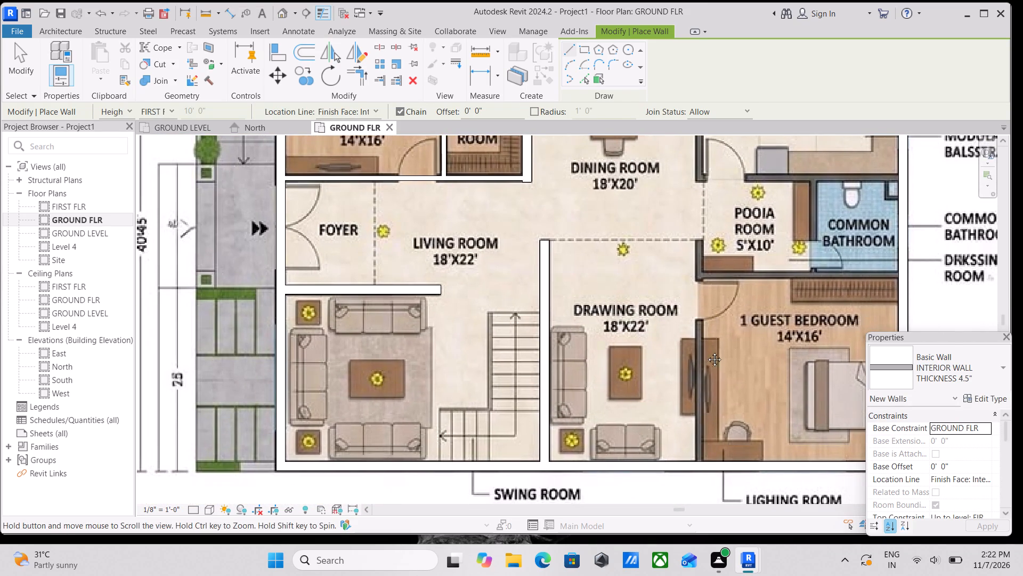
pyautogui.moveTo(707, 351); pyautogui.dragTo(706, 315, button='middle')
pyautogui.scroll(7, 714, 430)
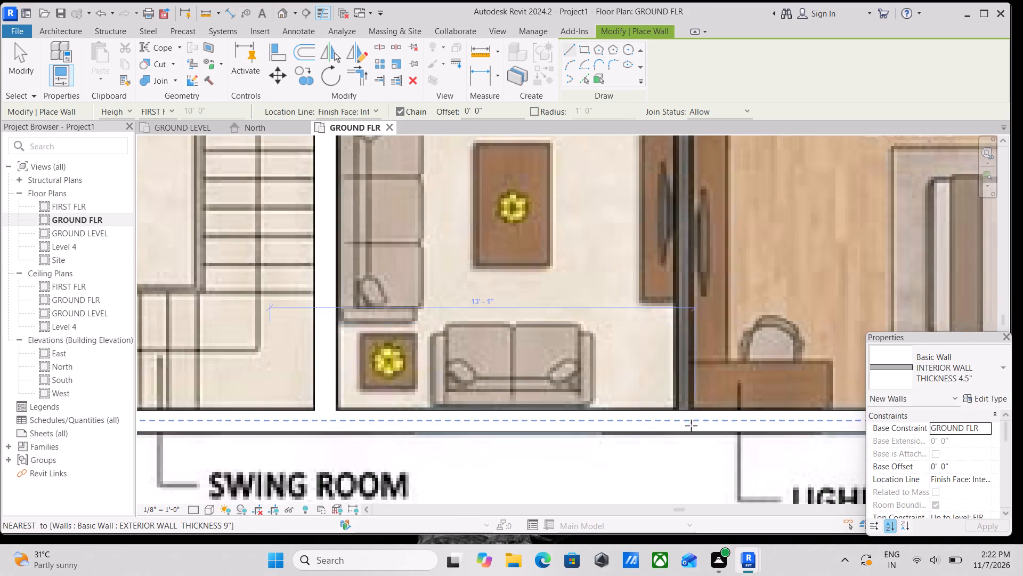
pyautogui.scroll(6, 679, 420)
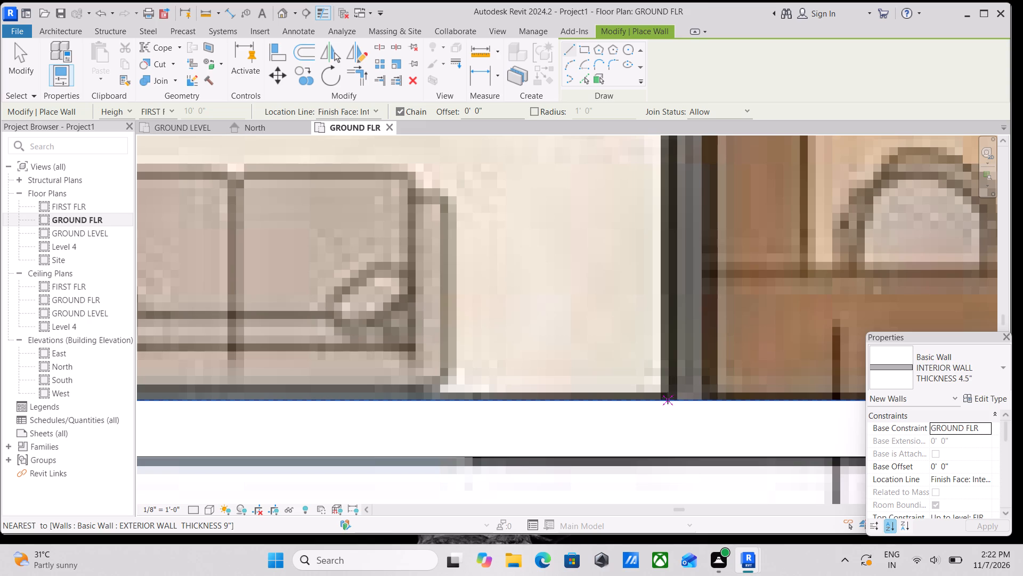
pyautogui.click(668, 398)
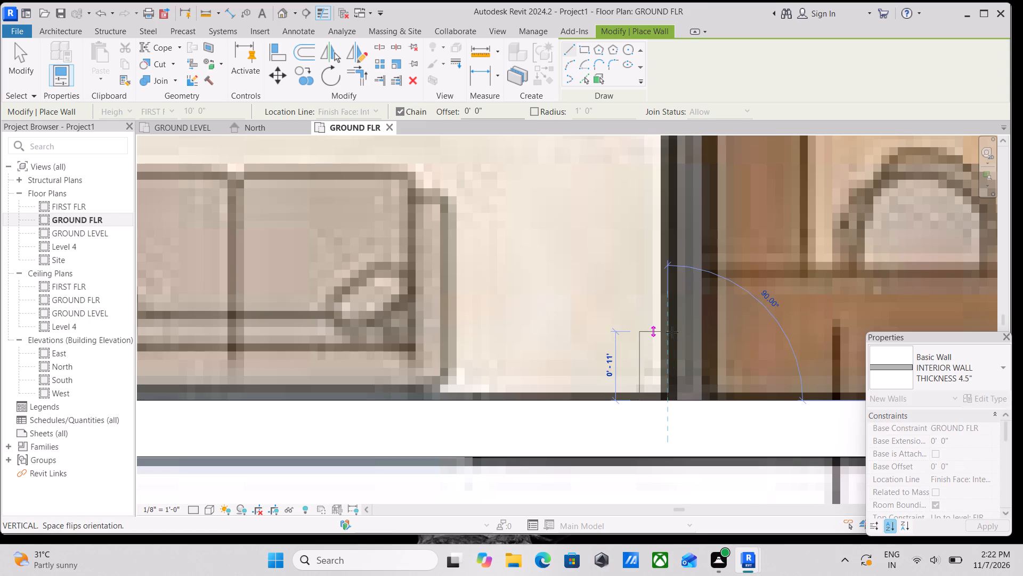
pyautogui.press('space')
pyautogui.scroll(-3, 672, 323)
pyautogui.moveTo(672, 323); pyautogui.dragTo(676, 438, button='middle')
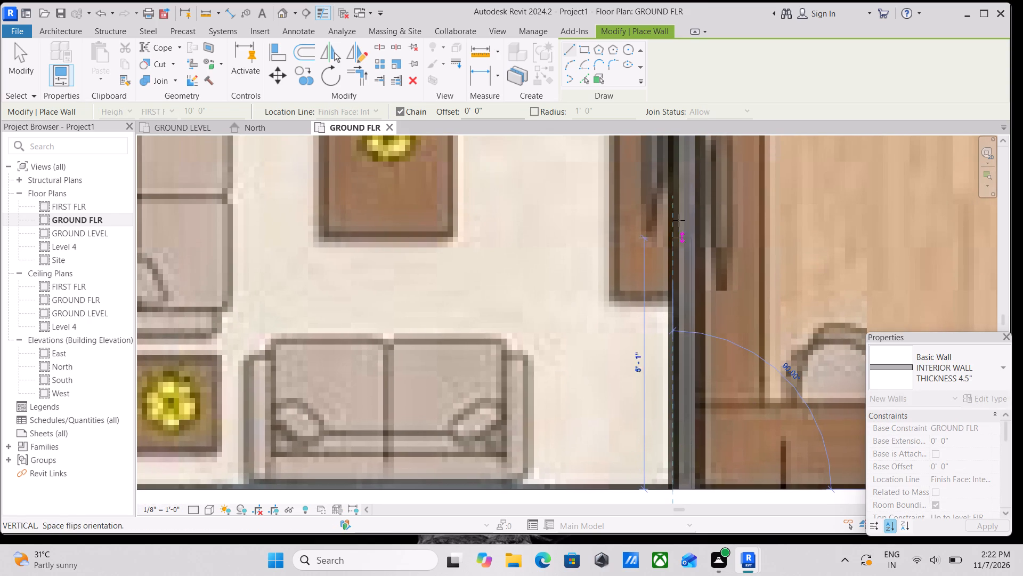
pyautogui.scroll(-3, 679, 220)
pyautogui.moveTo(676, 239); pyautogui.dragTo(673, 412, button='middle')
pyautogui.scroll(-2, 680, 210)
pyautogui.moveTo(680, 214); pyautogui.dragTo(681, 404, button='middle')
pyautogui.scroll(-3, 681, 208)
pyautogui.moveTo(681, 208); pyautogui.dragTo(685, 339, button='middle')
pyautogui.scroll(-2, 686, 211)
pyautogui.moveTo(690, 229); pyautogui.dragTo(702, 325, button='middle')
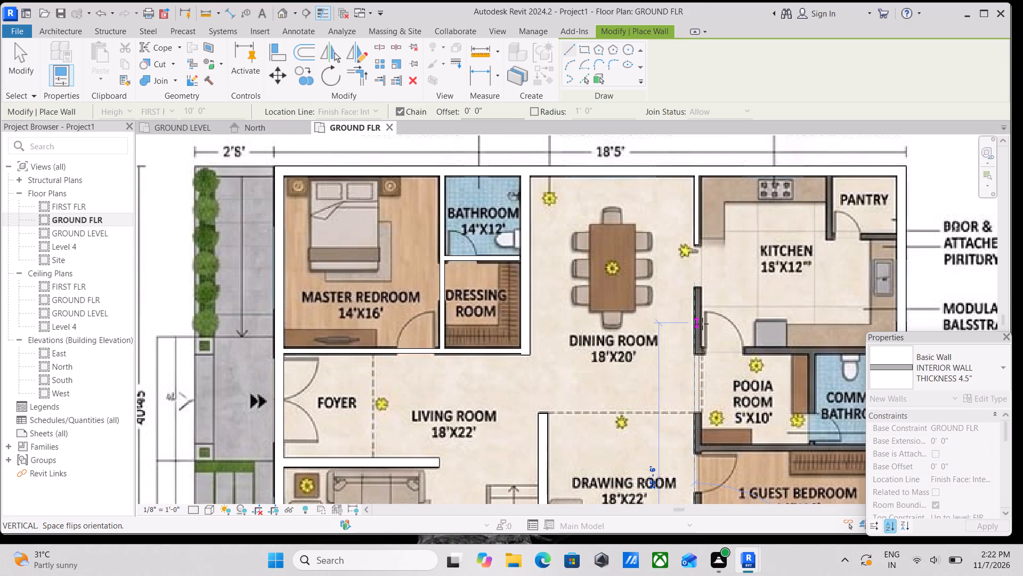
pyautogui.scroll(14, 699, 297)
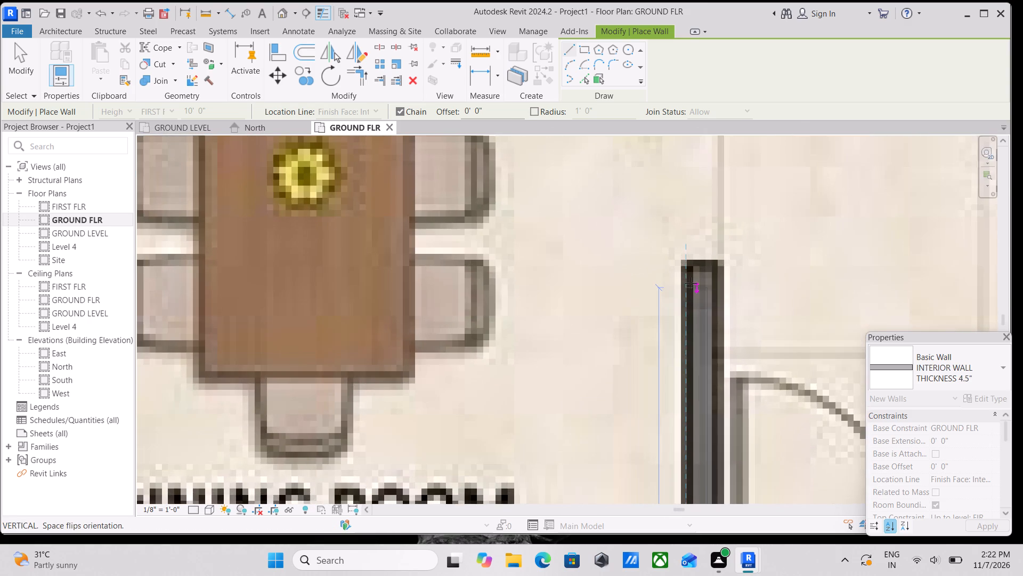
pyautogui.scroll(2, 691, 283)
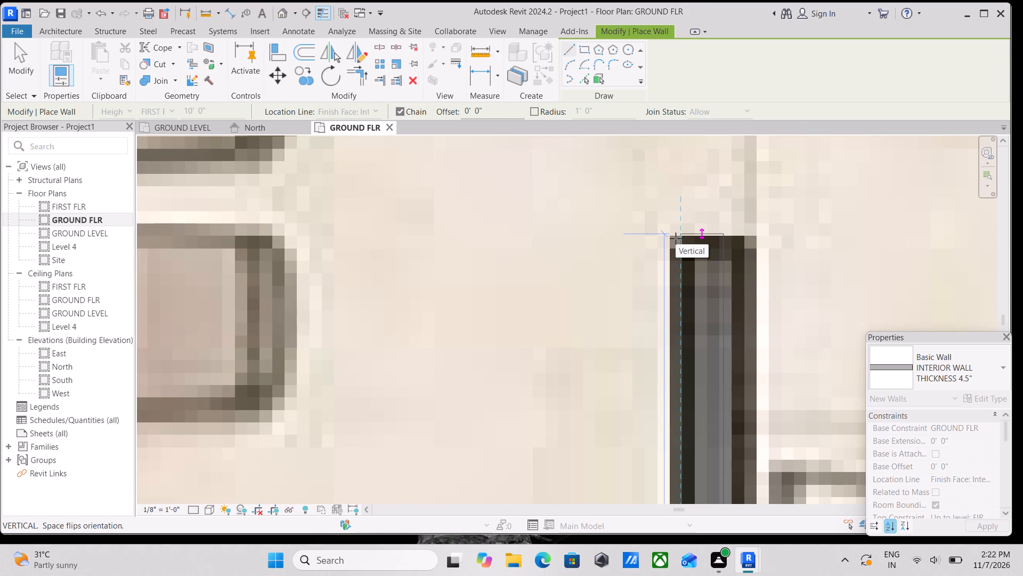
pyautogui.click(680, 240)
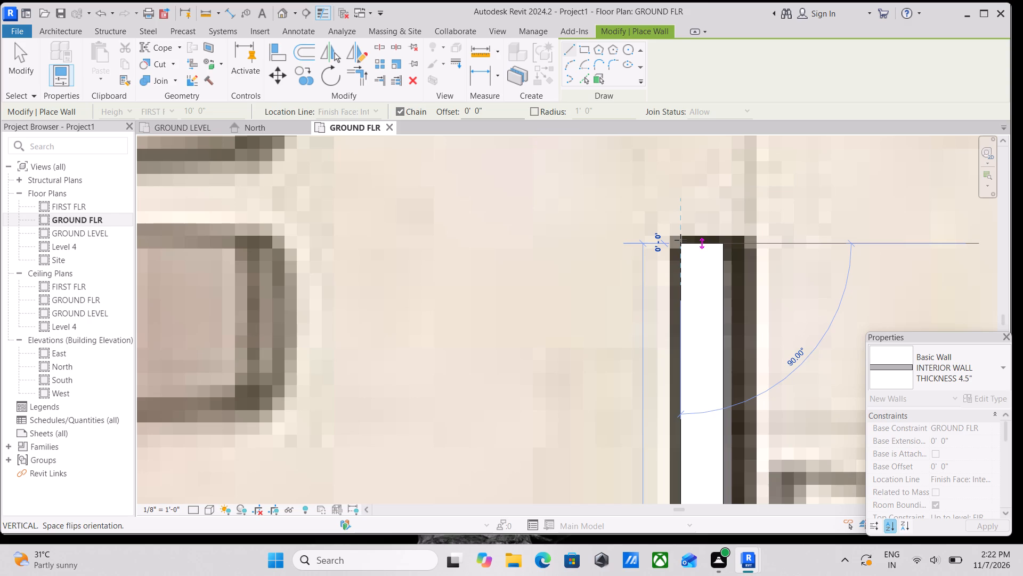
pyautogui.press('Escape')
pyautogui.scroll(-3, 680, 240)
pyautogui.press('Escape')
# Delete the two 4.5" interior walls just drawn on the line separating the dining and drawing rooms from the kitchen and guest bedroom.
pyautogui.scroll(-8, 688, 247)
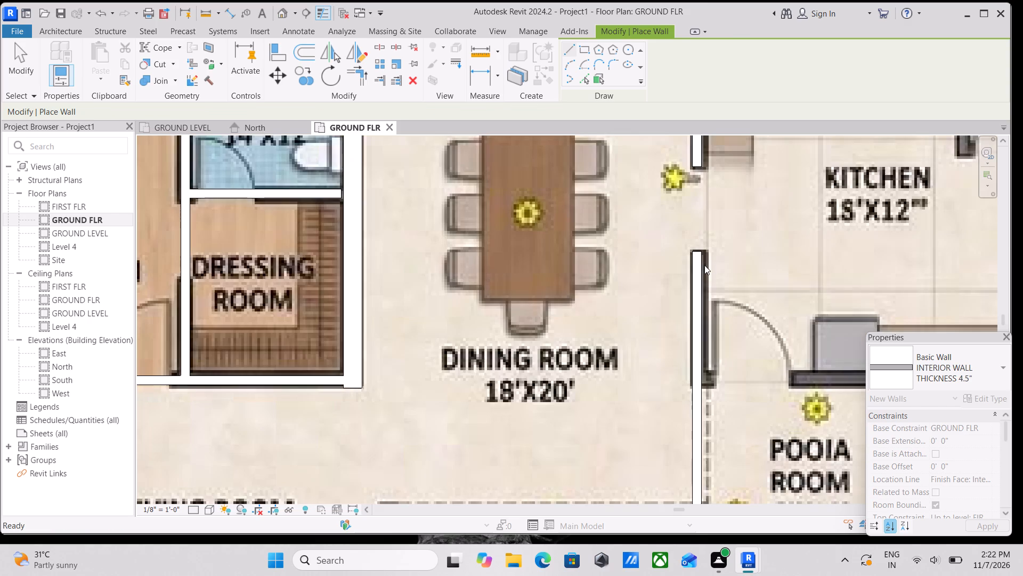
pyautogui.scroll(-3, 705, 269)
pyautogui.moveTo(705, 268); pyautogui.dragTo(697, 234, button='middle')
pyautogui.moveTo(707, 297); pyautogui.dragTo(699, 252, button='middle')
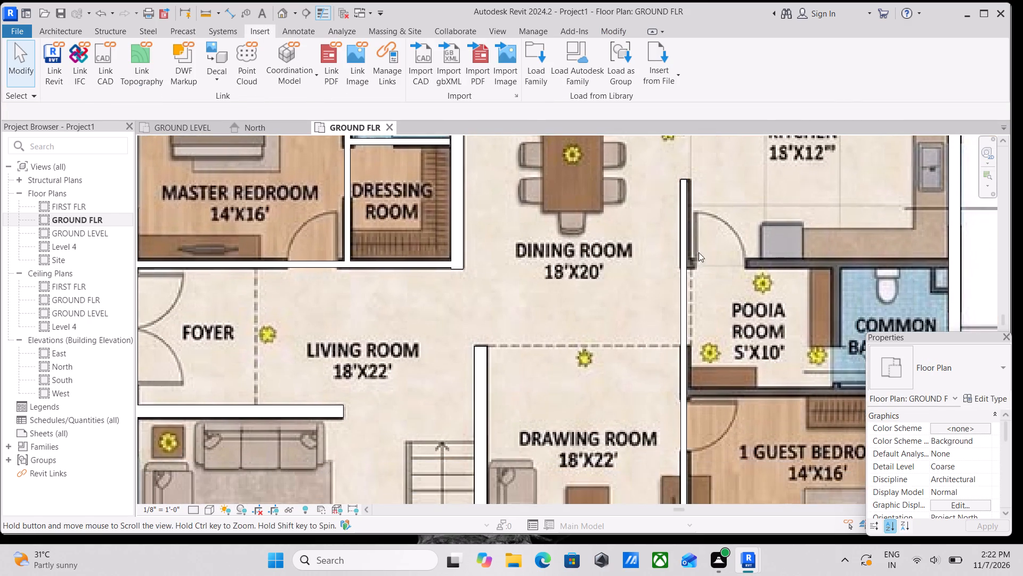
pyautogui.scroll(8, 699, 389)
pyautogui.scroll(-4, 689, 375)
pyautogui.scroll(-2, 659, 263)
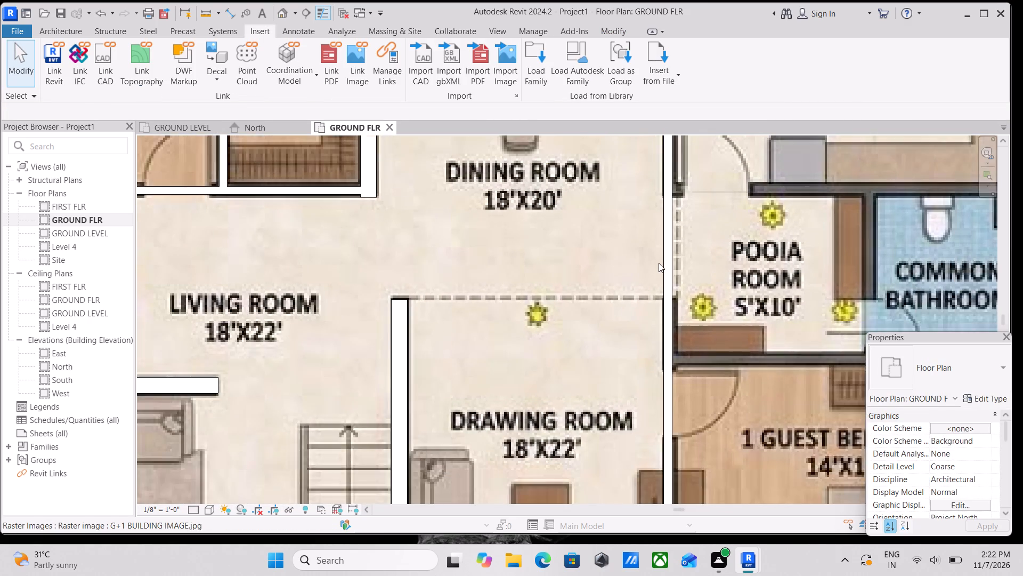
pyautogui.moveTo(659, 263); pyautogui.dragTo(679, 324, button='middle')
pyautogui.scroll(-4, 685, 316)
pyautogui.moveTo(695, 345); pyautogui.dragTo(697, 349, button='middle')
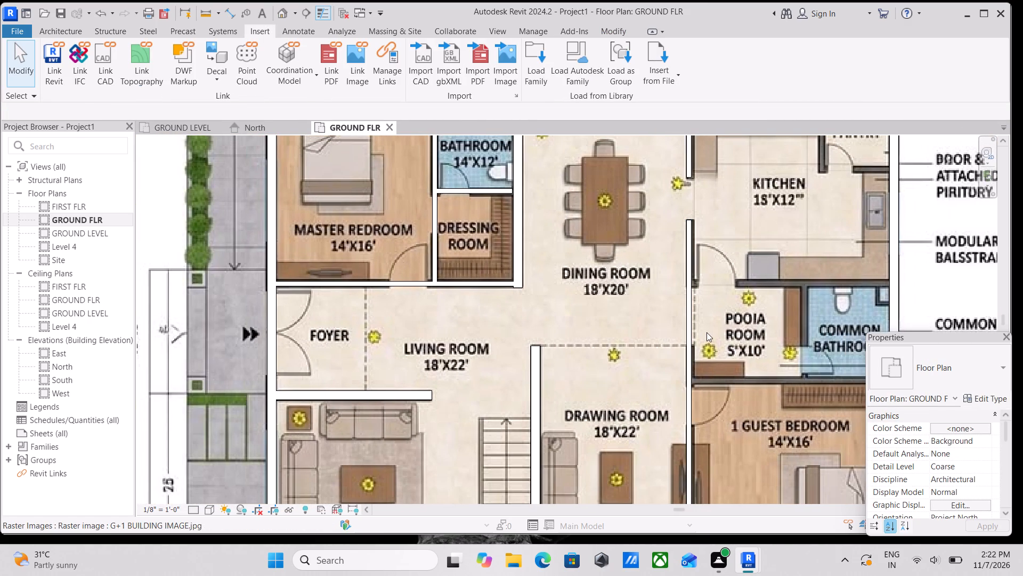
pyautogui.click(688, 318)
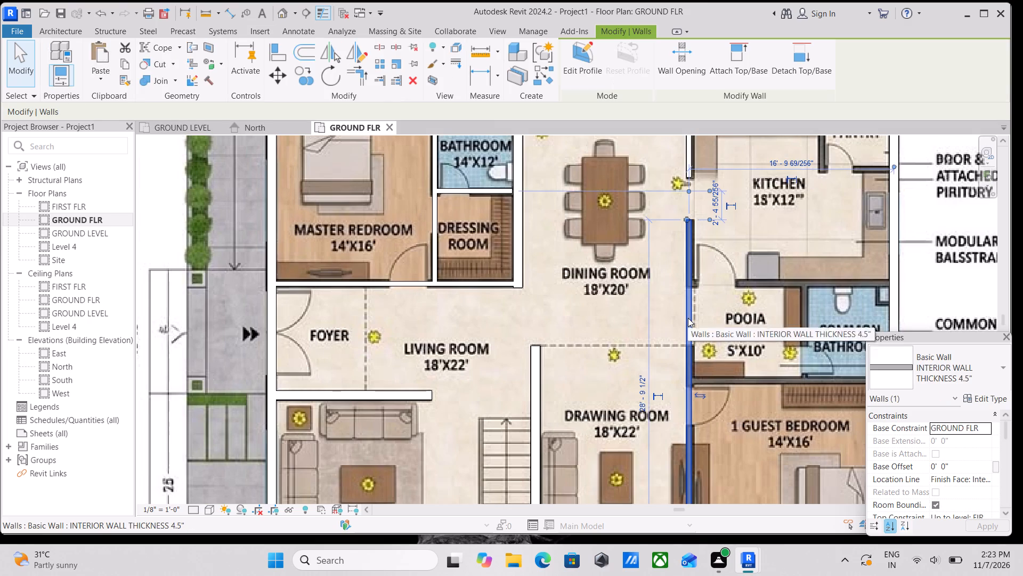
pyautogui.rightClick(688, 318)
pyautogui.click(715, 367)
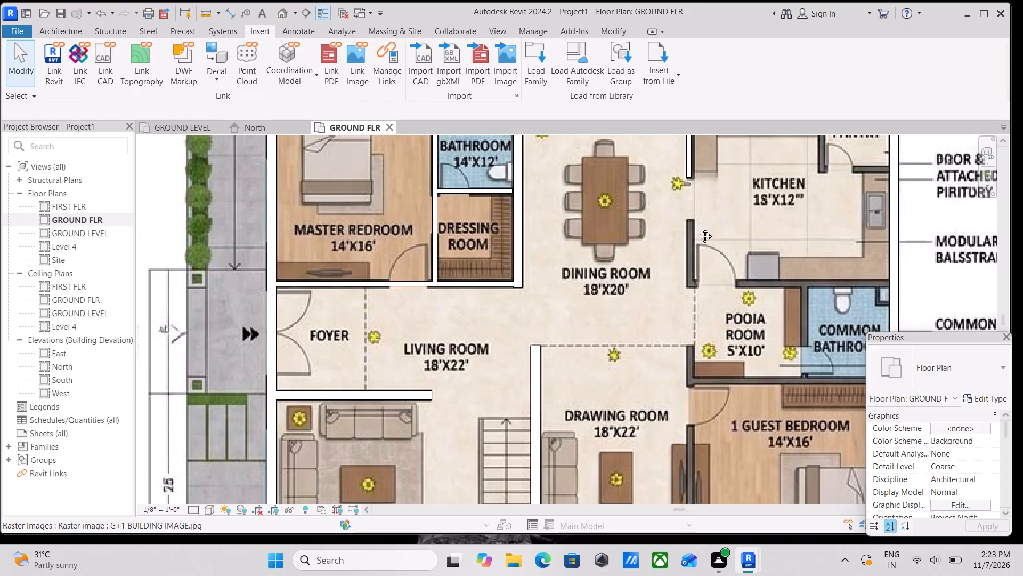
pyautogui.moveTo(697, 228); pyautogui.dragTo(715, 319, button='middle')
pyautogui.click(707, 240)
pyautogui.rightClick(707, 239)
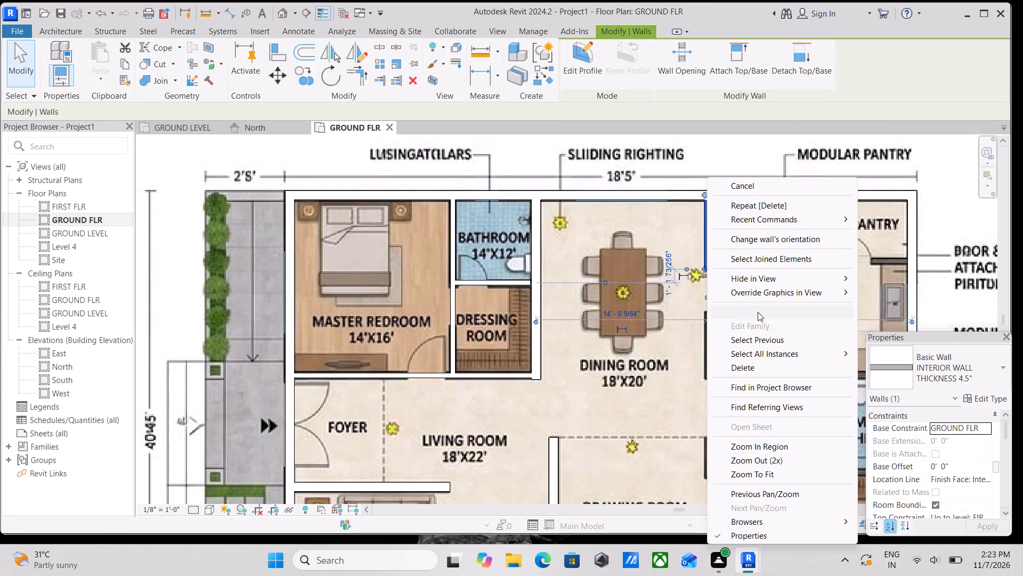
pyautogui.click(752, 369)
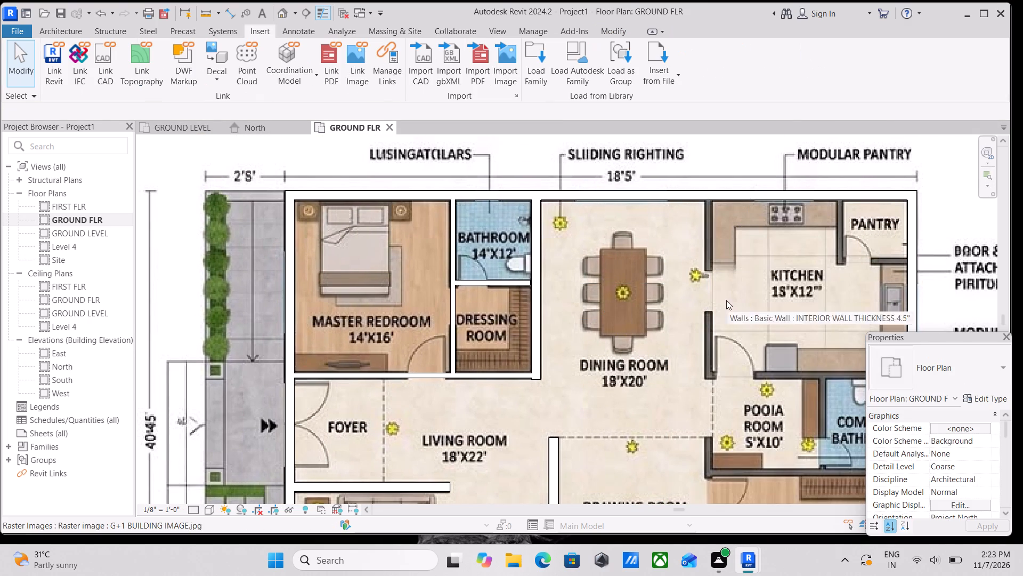
# Restart the Wall command and switch the type for new walls to EXTERIOR WALL THICKNESS 9".
pyautogui.write('WA')
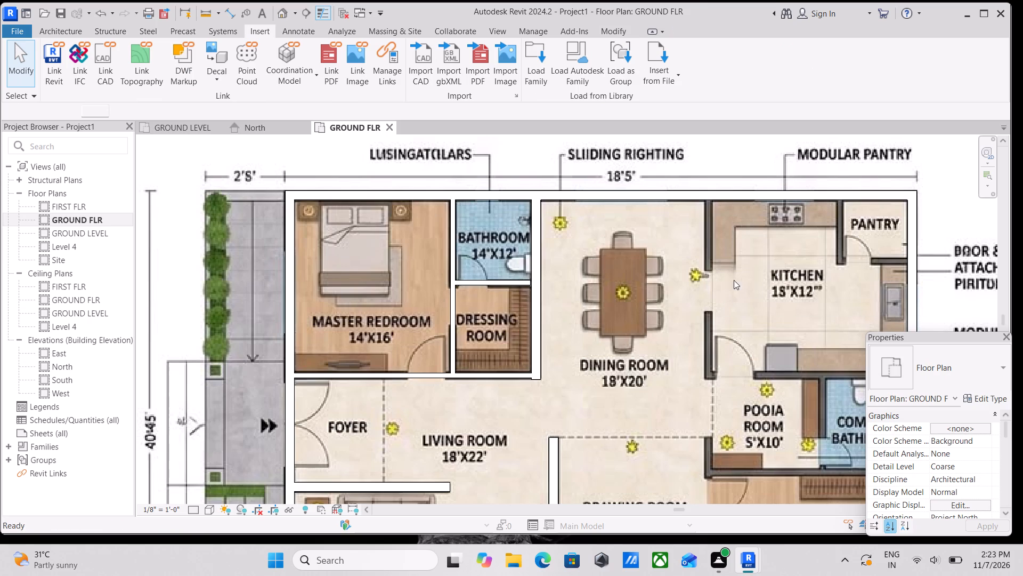
pyautogui.scroll(-1, 729, 295)
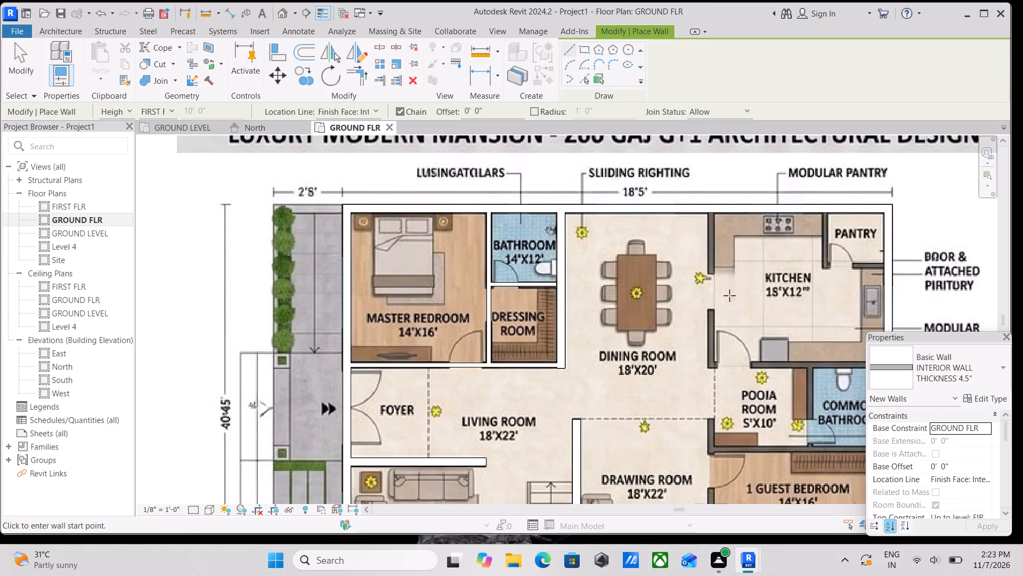
pyautogui.scroll(-2, 740, 319)
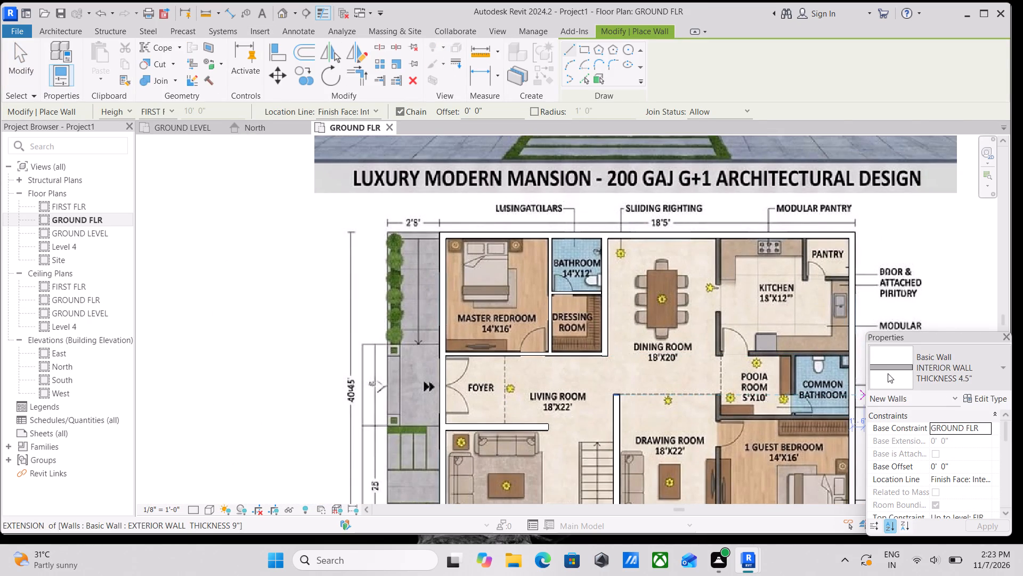
pyautogui.click(968, 377)
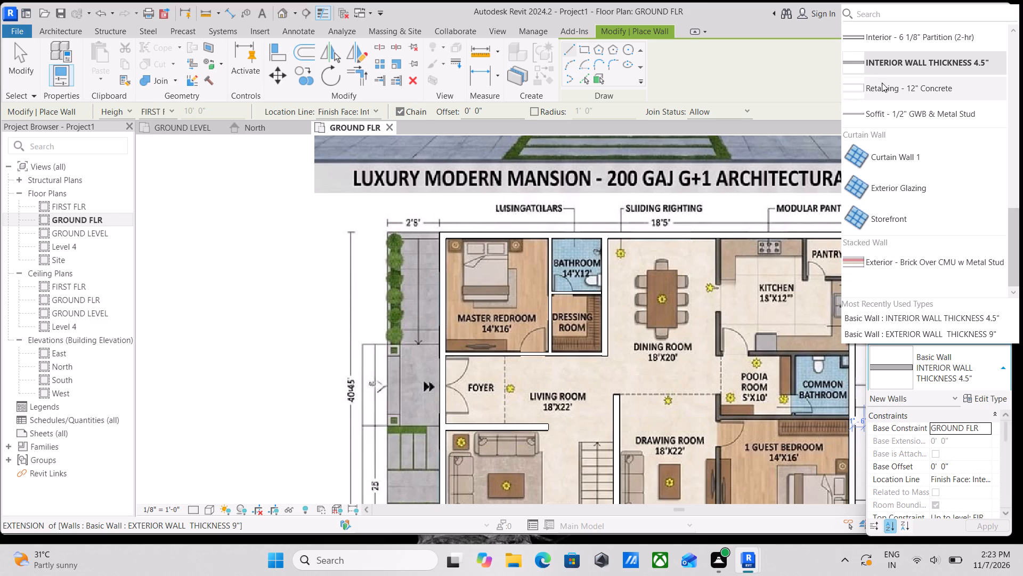
pyautogui.scroll(-2, 928, 180)
pyautogui.scroll(2, 928, 183)
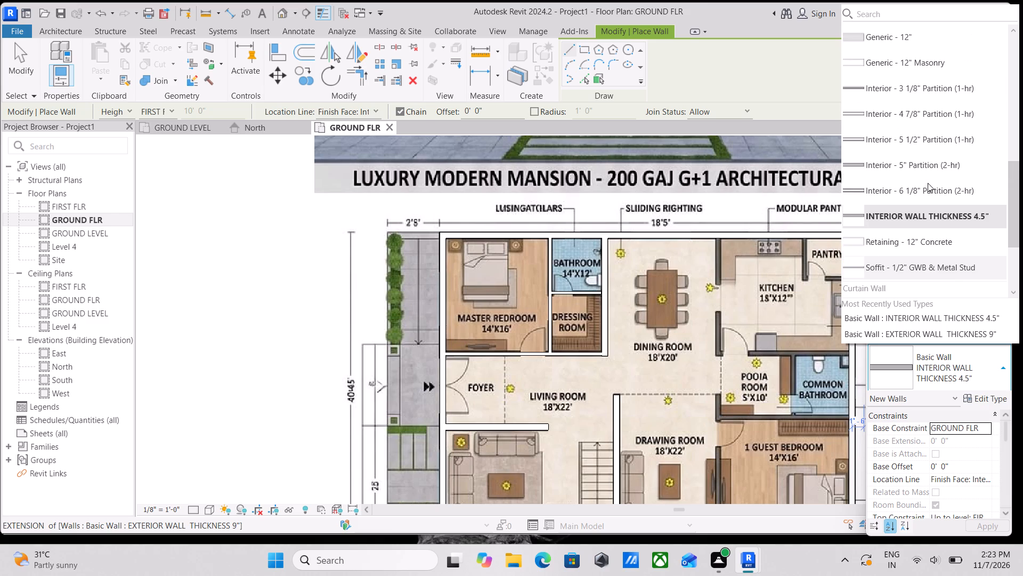
pyautogui.scroll(2, 928, 183)
pyautogui.scroll(-4, 928, 183)
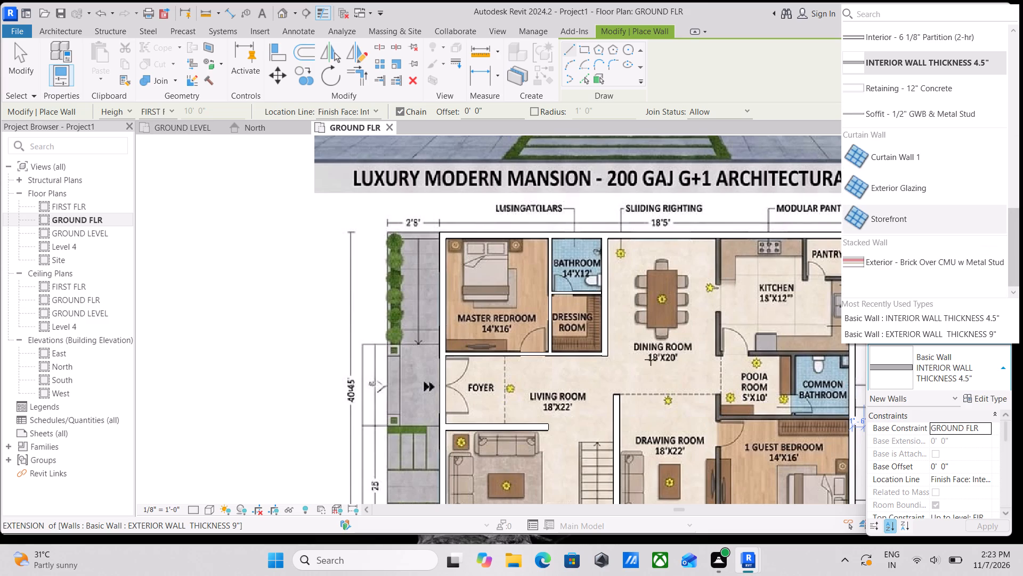
pyautogui.scroll(1, 922, 161)
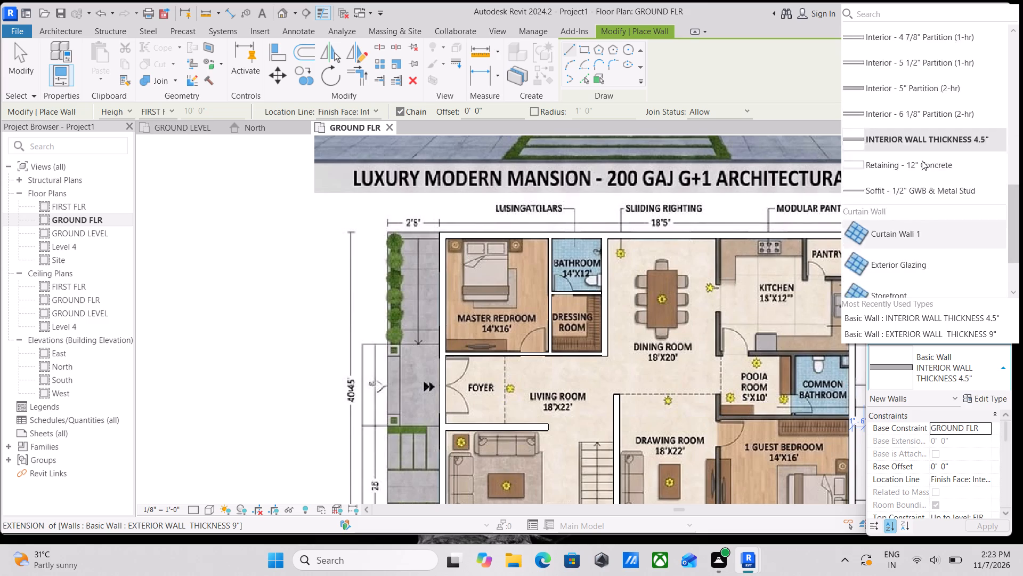
pyautogui.scroll(4, 922, 161)
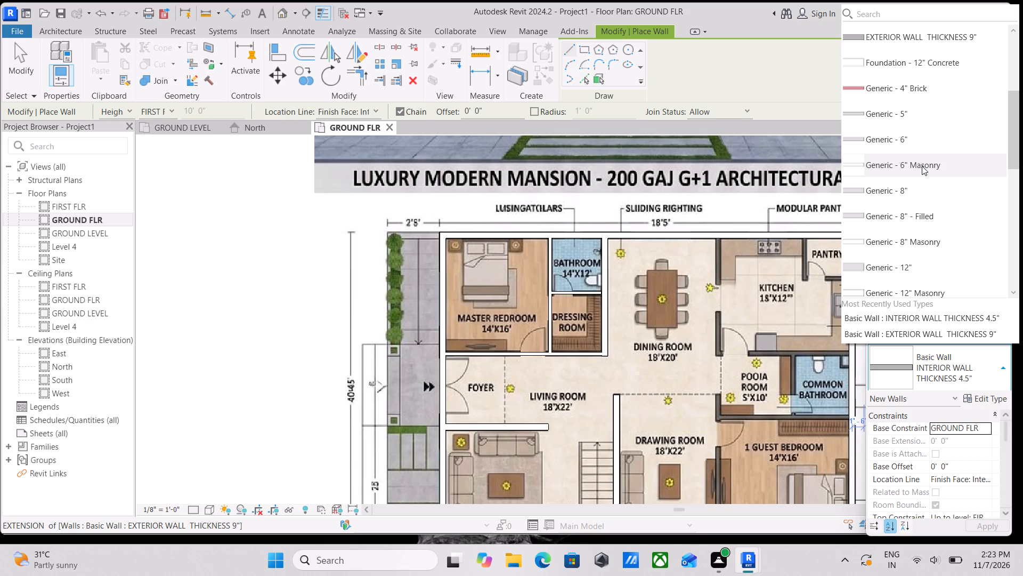
pyautogui.scroll(-2, 922, 166)
pyautogui.scroll(2, 922, 166)
pyautogui.click(954, 337)
pyautogui.scroll(-2, 754, 401)
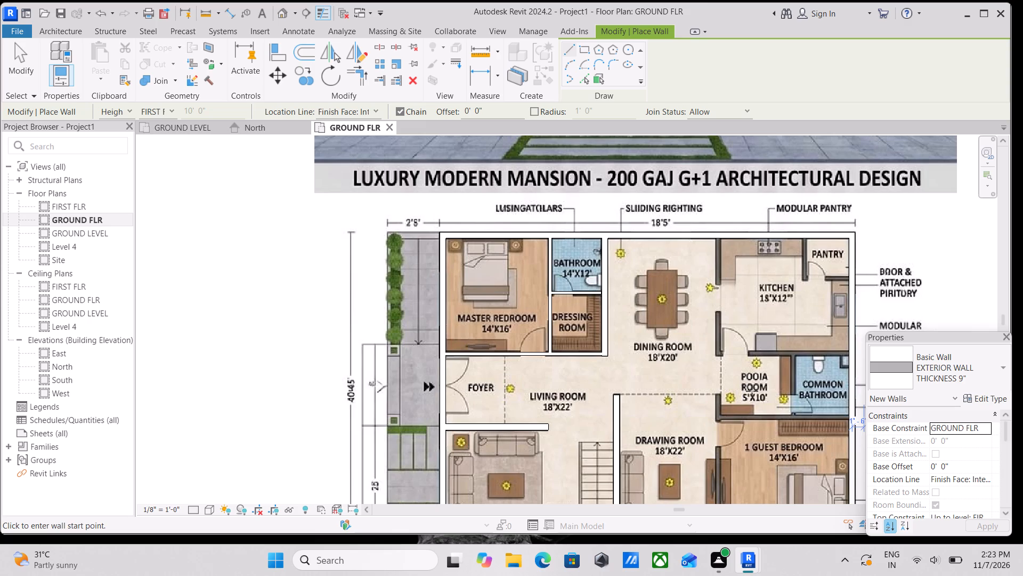
# Draw a 9" exterior-type wall about 17'-0 1/2" long between the kitchen and pooja room/common bathroom, from the outer wall to the dining room's edge.
pyautogui.scroll(-1, 752, 391)
pyautogui.scroll(-2, 729, 303)
pyautogui.scroll(4, 766, 387)
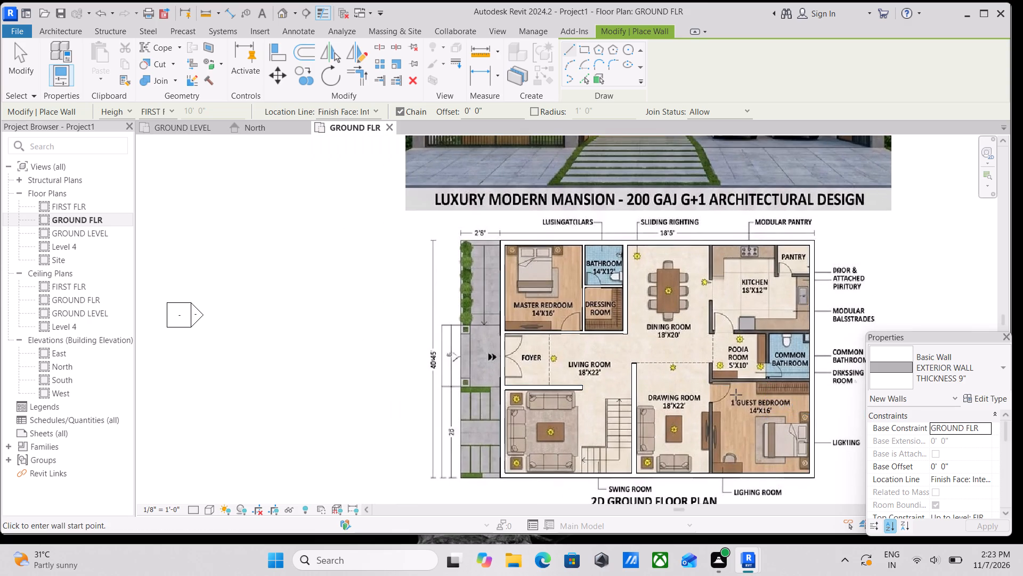
pyautogui.moveTo(736, 395); pyautogui.dragTo(715, 286, button='middle')
pyautogui.scroll(7, 689, 386)
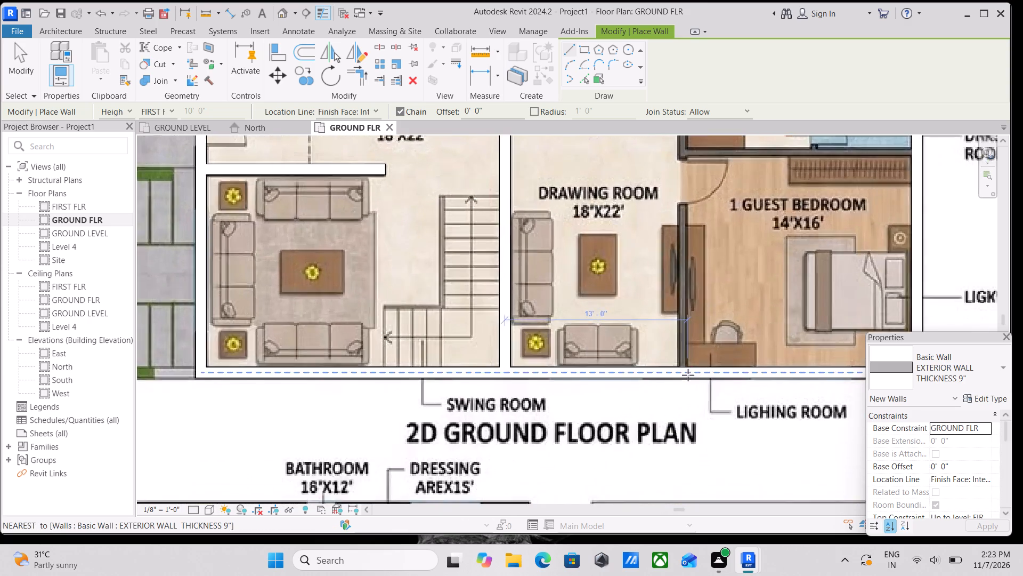
pyautogui.scroll(1, 688, 375)
pyautogui.scroll(2, 656, 345)
pyautogui.scroll(-6, 708, 337)
pyautogui.moveTo(726, 330); pyautogui.dragTo(732, 419, button='middle')
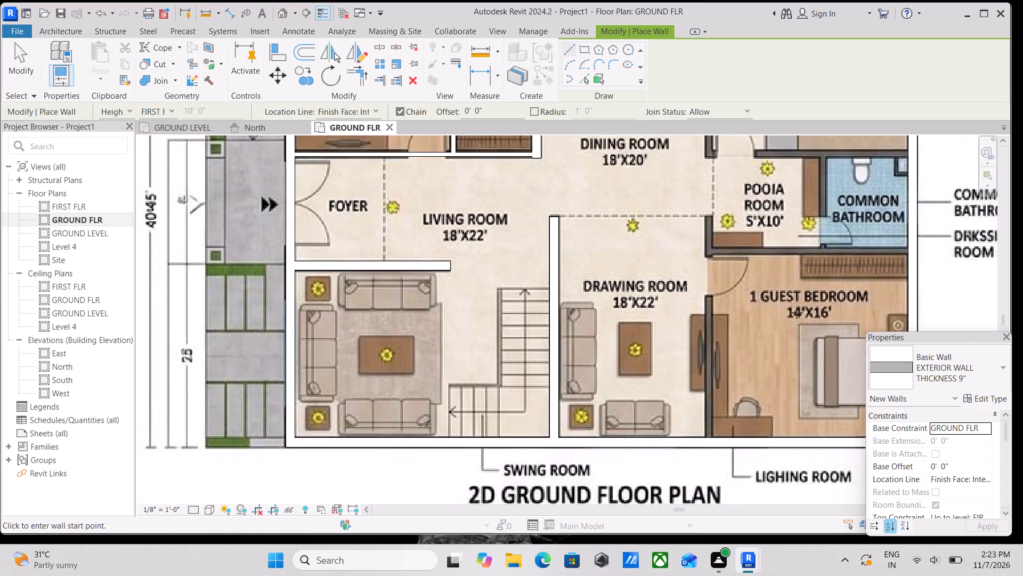
pyautogui.moveTo(797, 313); pyautogui.dragTo(749, 379, button='middle')
pyautogui.scroll(-1, 751, 263)
pyautogui.moveTo(751, 263); pyautogui.dragTo(729, 322, button='middle')
pyautogui.scroll(3, 838, 278)
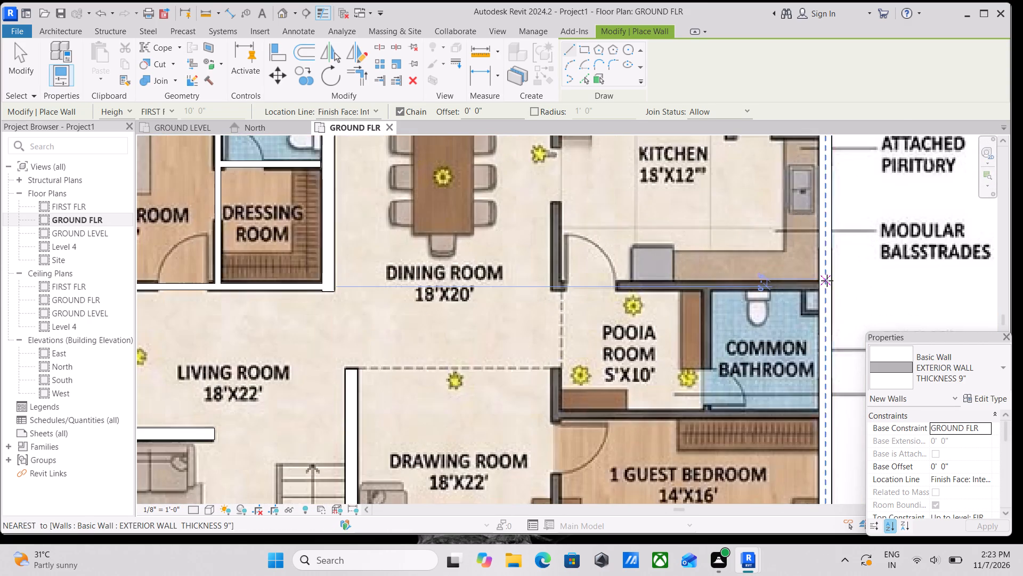
pyautogui.scroll(16, 826, 281)
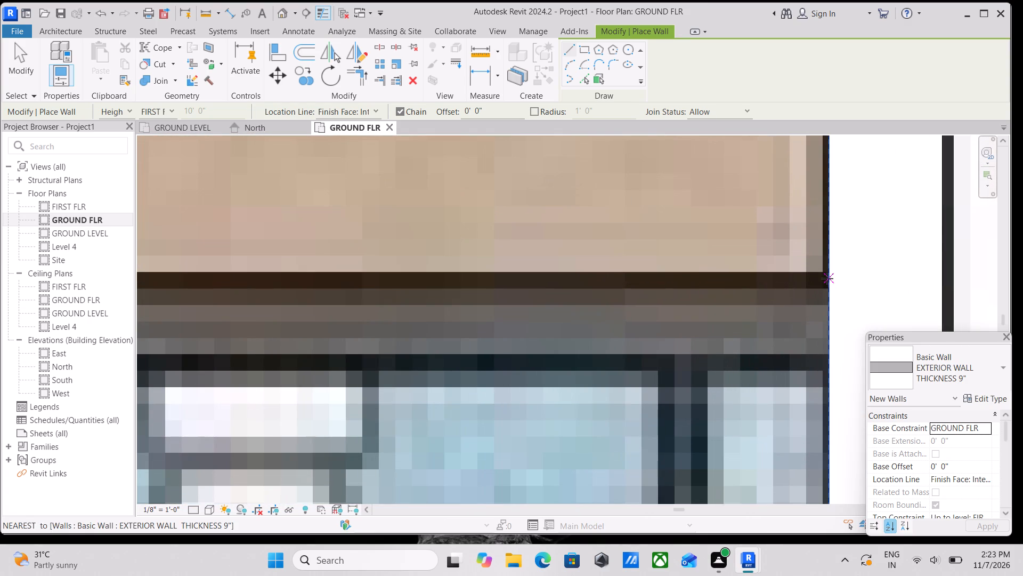
pyautogui.click(827, 279)
pyautogui.scroll(-3, 663, 276)
pyautogui.moveTo(663, 276); pyautogui.dragTo(746, 243, button='middle')
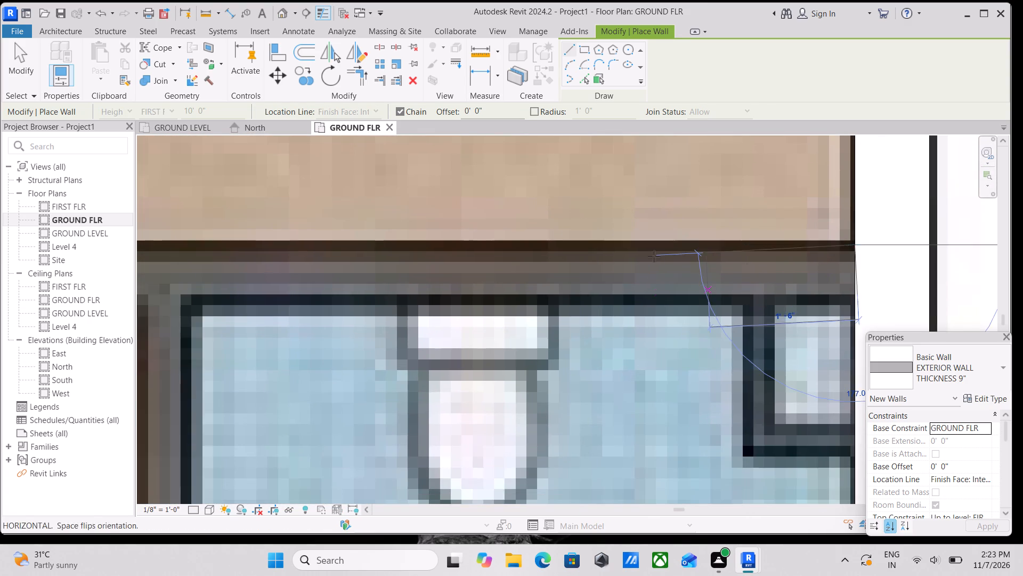
pyautogui.scroll(-3, 620, 256)
pyautogui.moveTo(620, 256); pyautogui.dragTo(798, 226, button='middle')
pyautogui.scroll(-1, 657, 211)
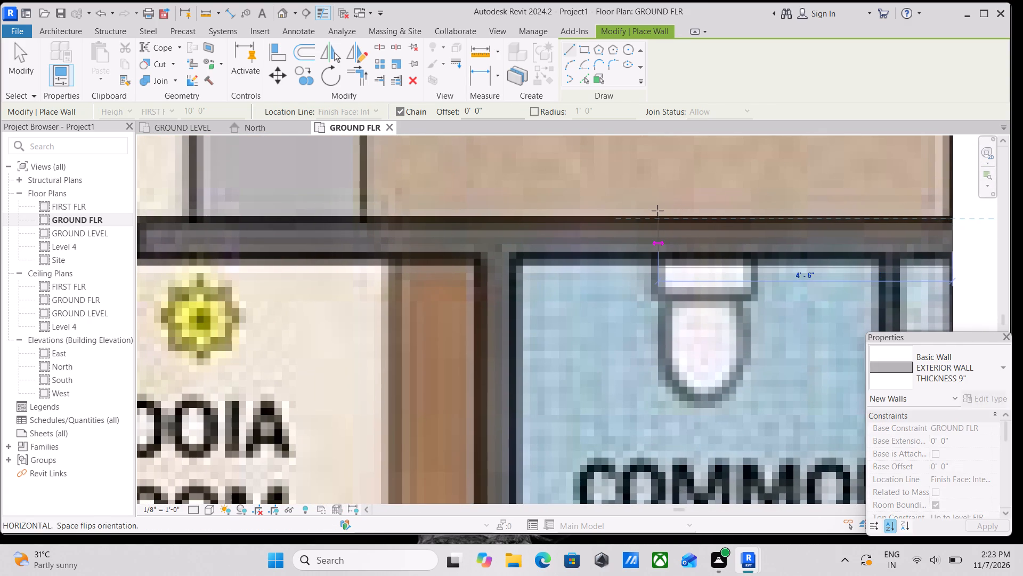
pyautogui.scroll(-2, 657, 211)
pyautogui.moveTo(616, 207); pyautogui.dragTo(694, 227, button='middle')
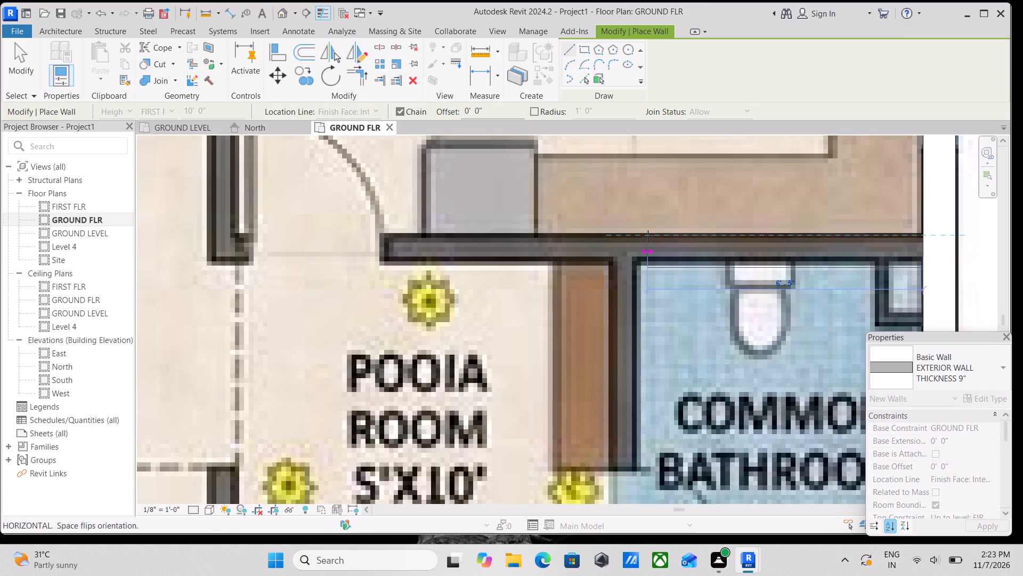
pyautogui.moveTo(648, 236); pyautogui.dragTo(778, 250, button='middle')
pyautogui.moveTo(642, 247); pyautogui.dragTo(797, 250, button='middle')
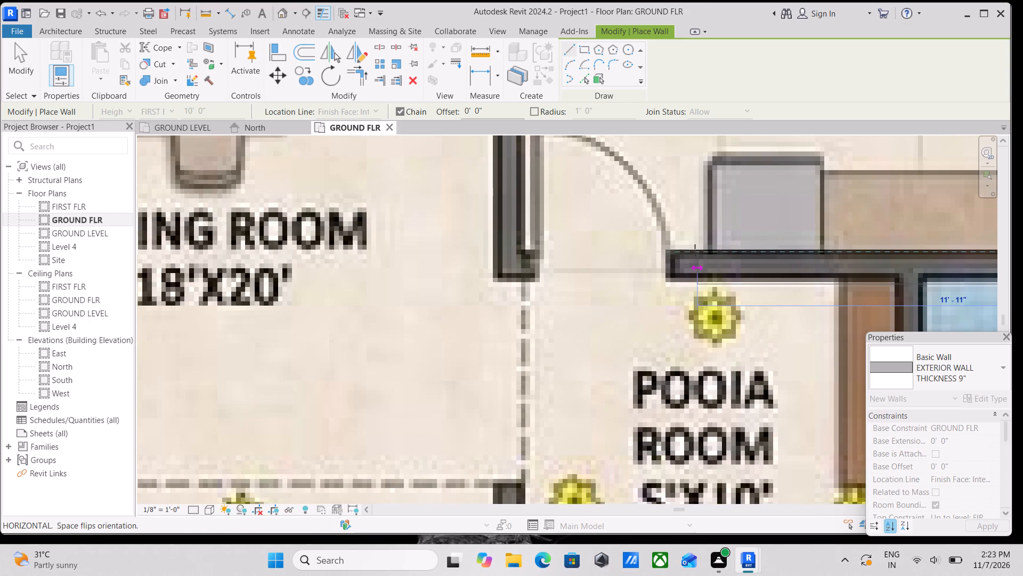
pyautogui.moveTo(694, 250); pyautogui.dragTo(810, 247, button='middle')
pyautogui.scroll(-6, 717, 247)
pyautogui.moveTo(717, 247); pyautogui.dragTo(781, 251, button='middle')
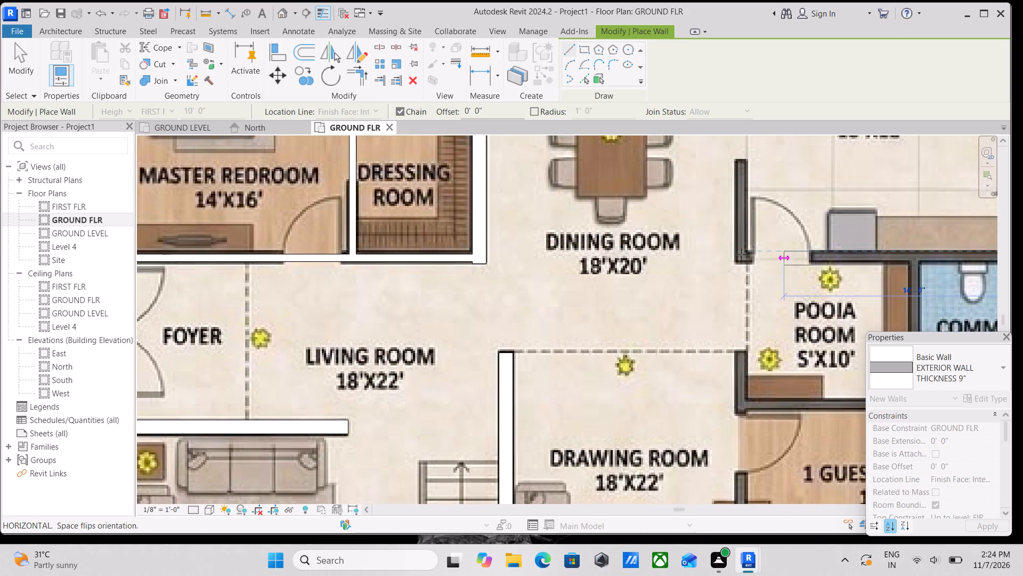
pyautogui.scroll(3, 740, 254)
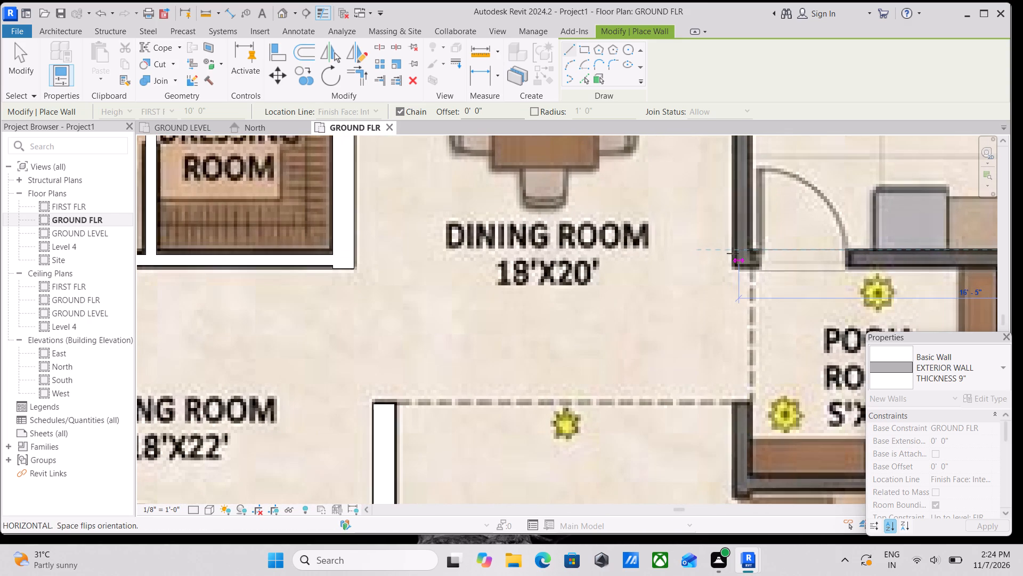
pyautogui.click(733, 253)
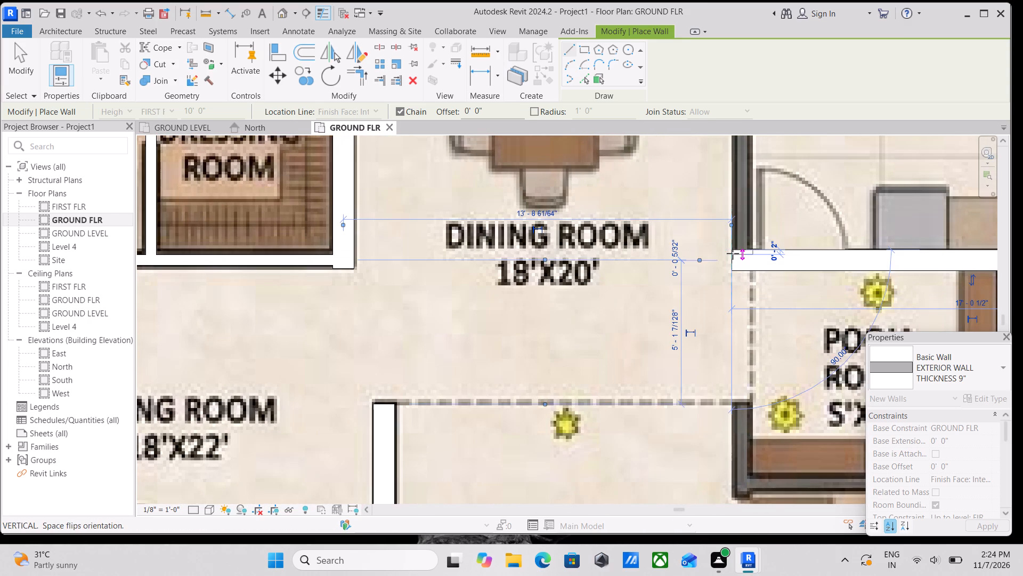
pyautogui.scroll(-6, 733, 253)
pyautogui.press('Escape')
pyautogui.press('Escape')
pyautogui.press('Escape')
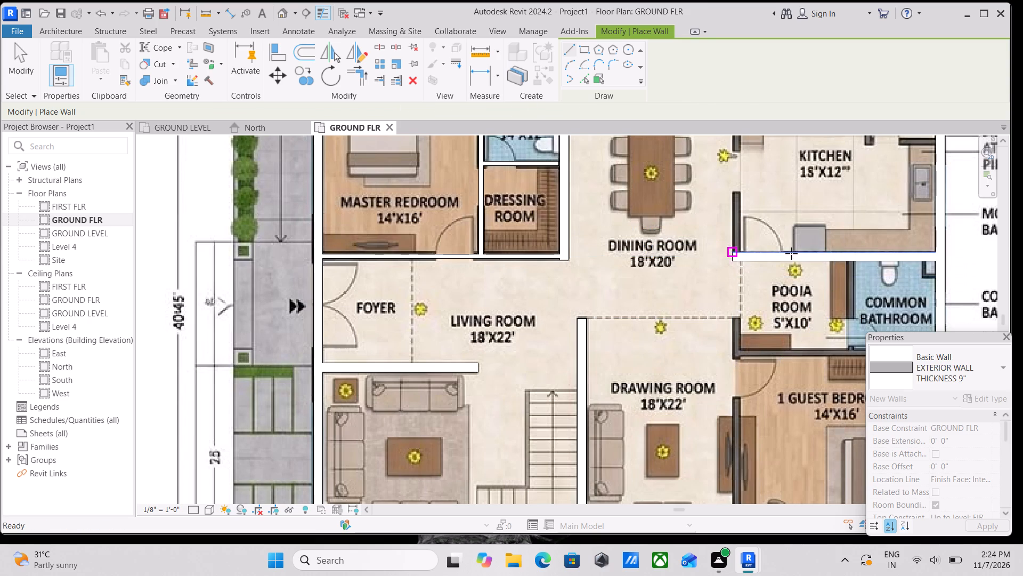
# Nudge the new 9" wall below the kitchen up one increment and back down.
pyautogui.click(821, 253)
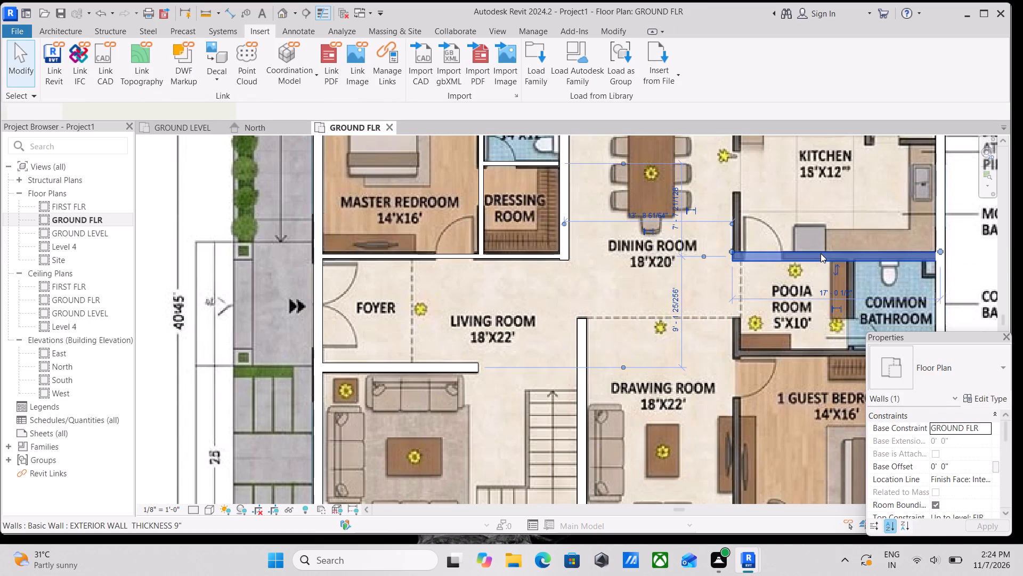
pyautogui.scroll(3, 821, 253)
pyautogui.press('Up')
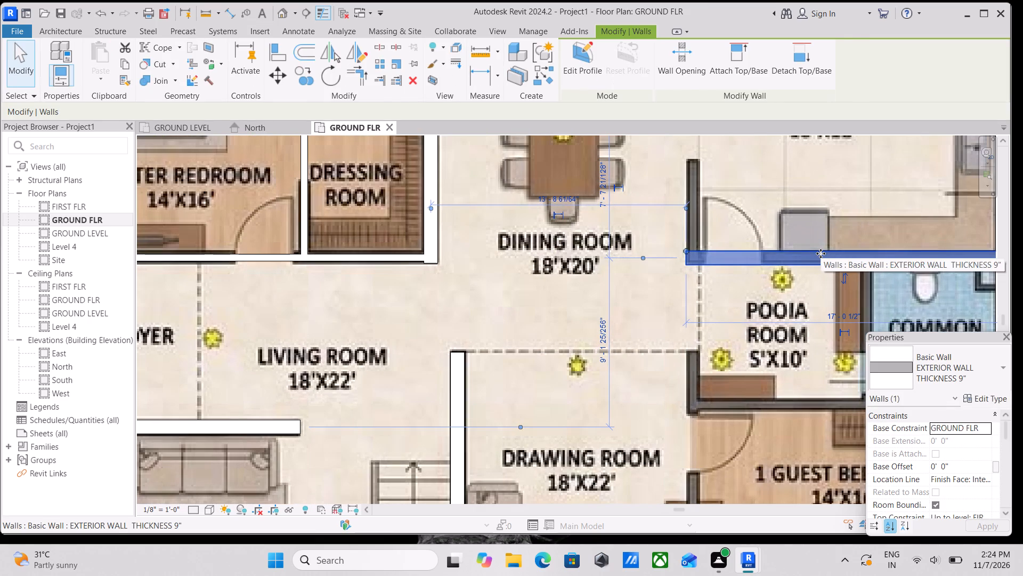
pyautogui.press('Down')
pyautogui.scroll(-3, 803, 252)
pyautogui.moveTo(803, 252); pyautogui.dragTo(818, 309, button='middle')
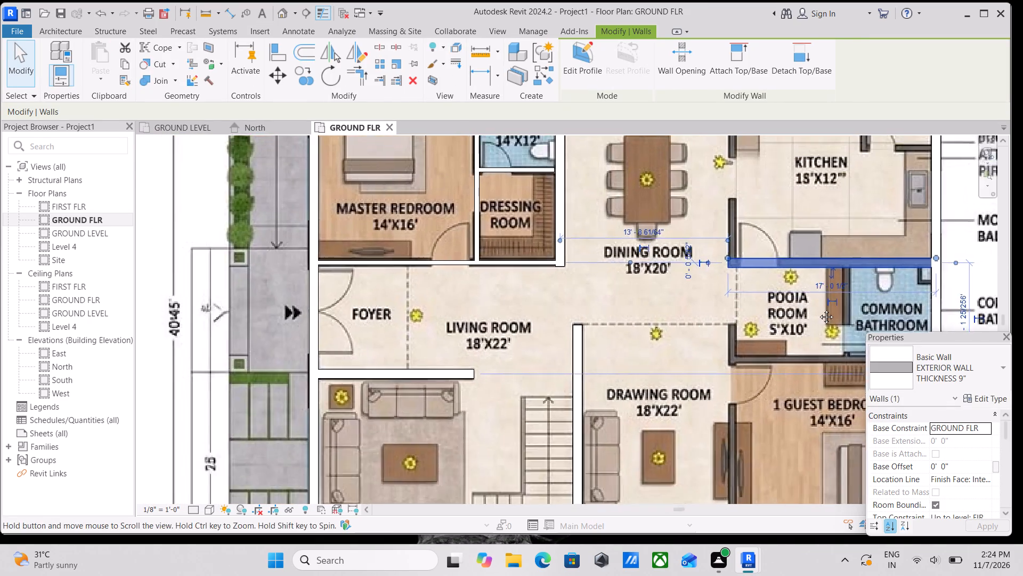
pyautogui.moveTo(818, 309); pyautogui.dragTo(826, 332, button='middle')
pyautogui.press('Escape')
# Restart the Wall command and switch the type for new walls to INTERIOR WALL THICKNESS 4.5".
pyautogui.write('WA')
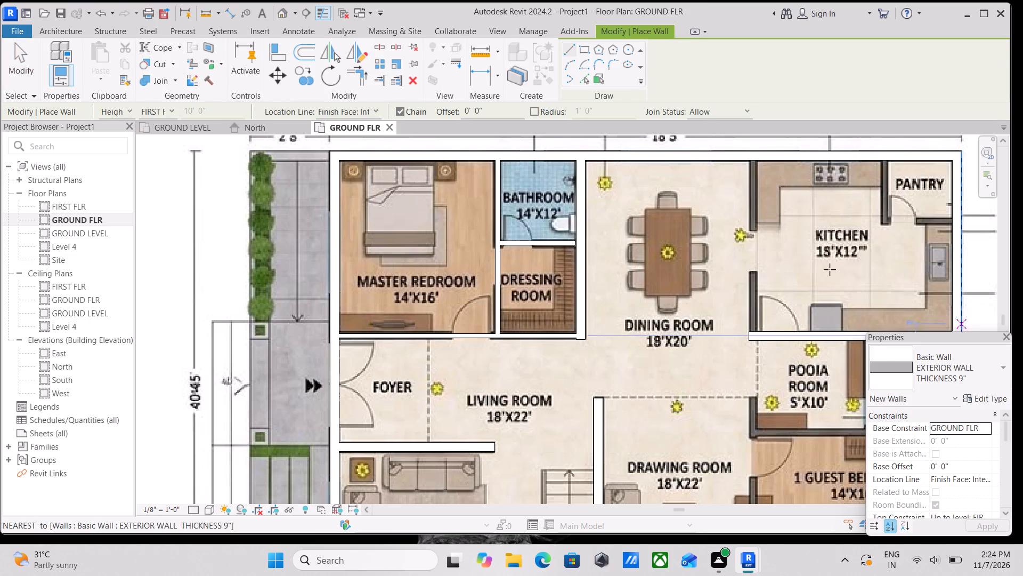
pyautogui.scroll(-1, 788, 266)
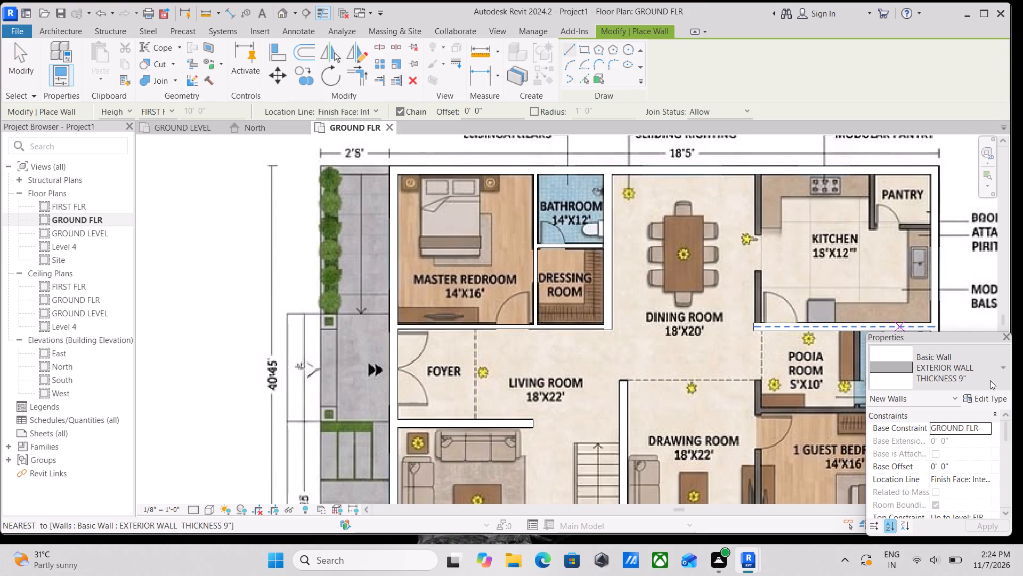
pyautogui.click(990, 369)
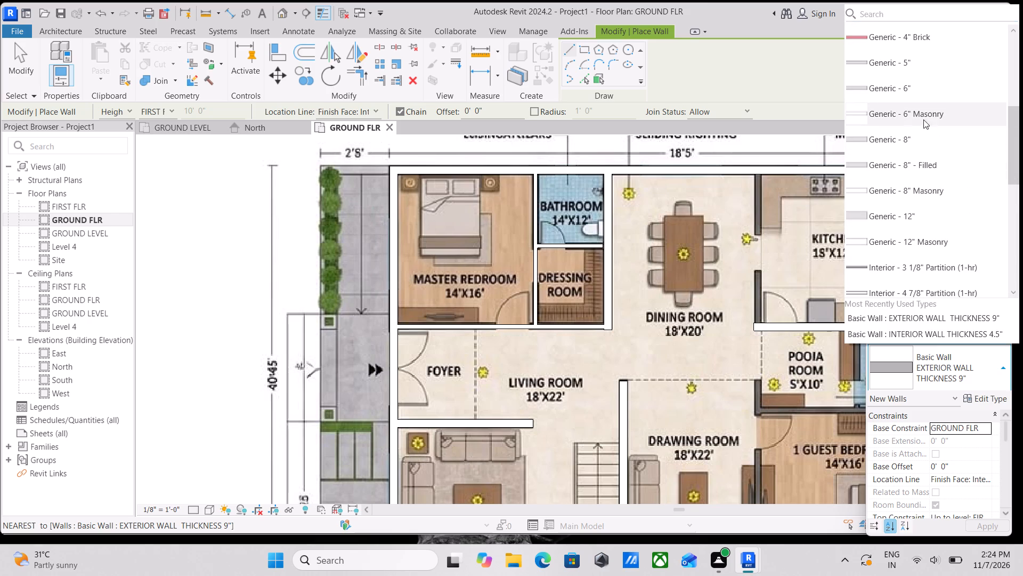
pyautogui.scroll(-1, 924, 121)
pyautogui.scroll(-2, 926, 180)
pyautogui.scroll(2, 924, 199)
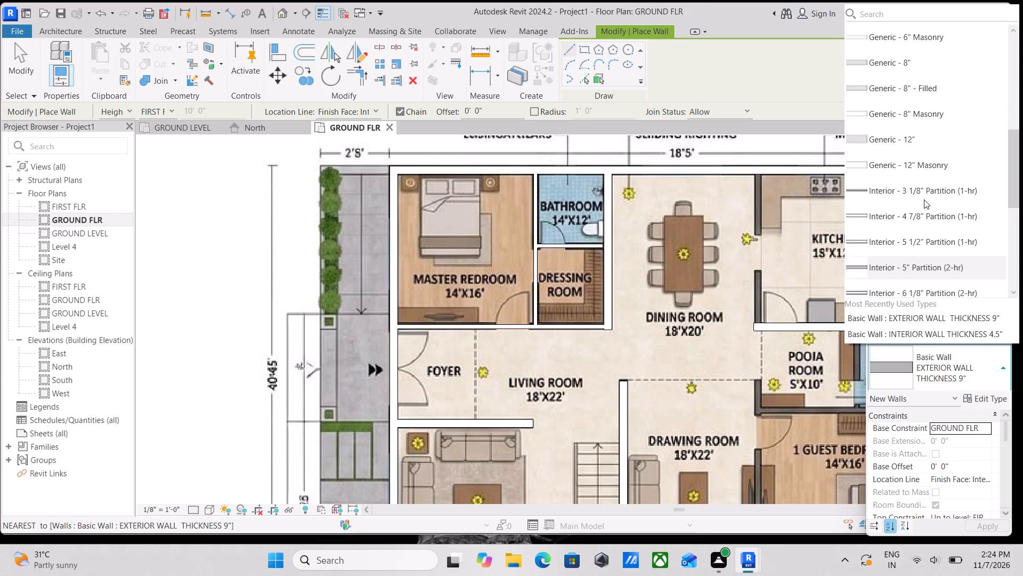
pyautogui.scroll(3, 924, 199)
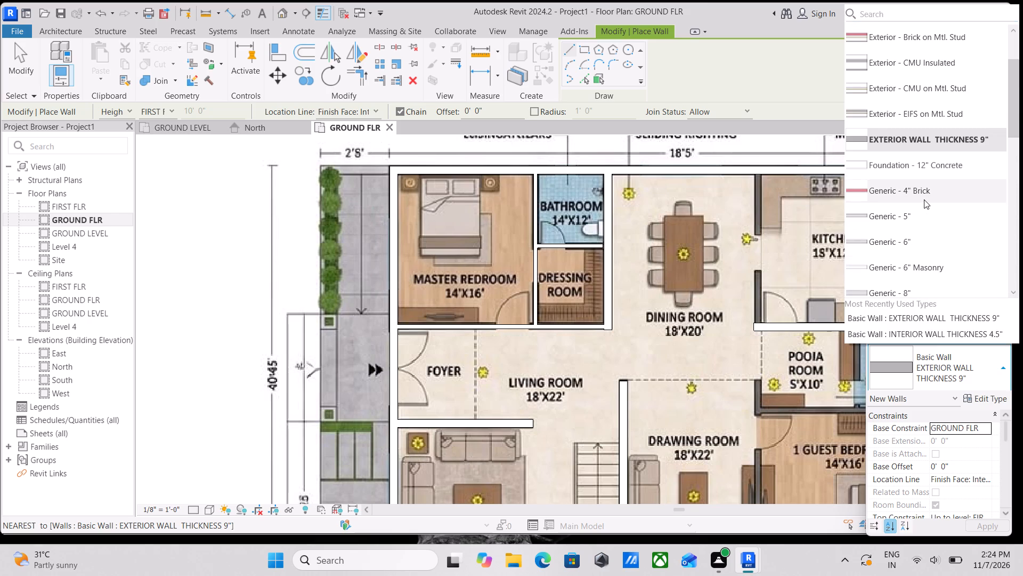
pyautogui.scroll(3, 915, 171)
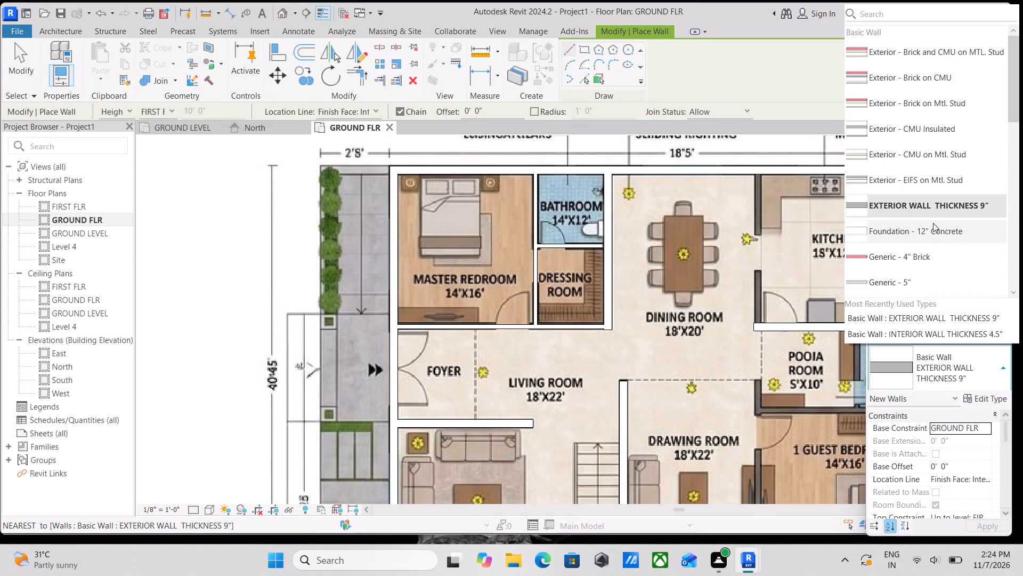
pyautogui.scroll(-3, 930, 228)
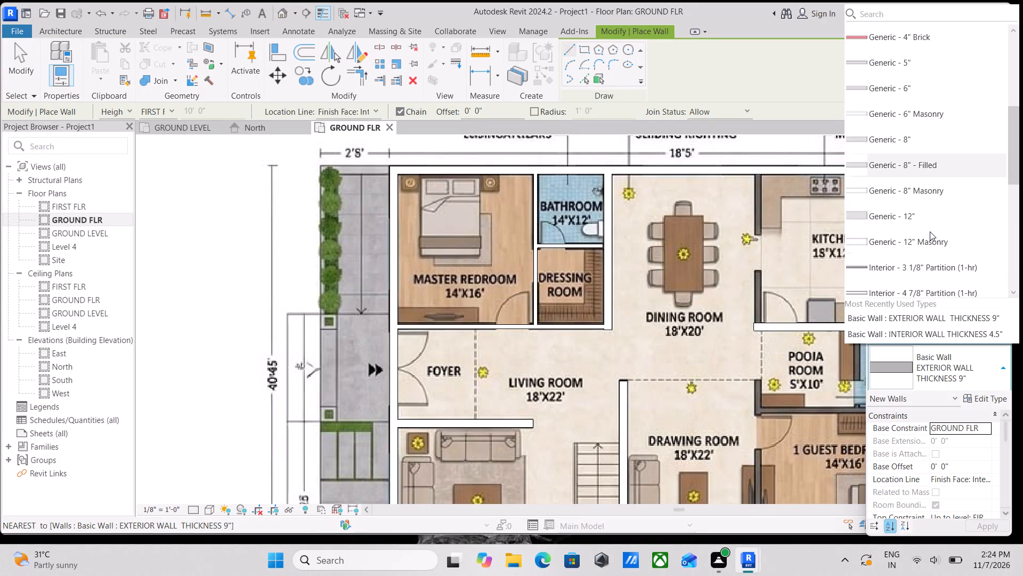
pyautogui.scroll(-3, 919, 225)
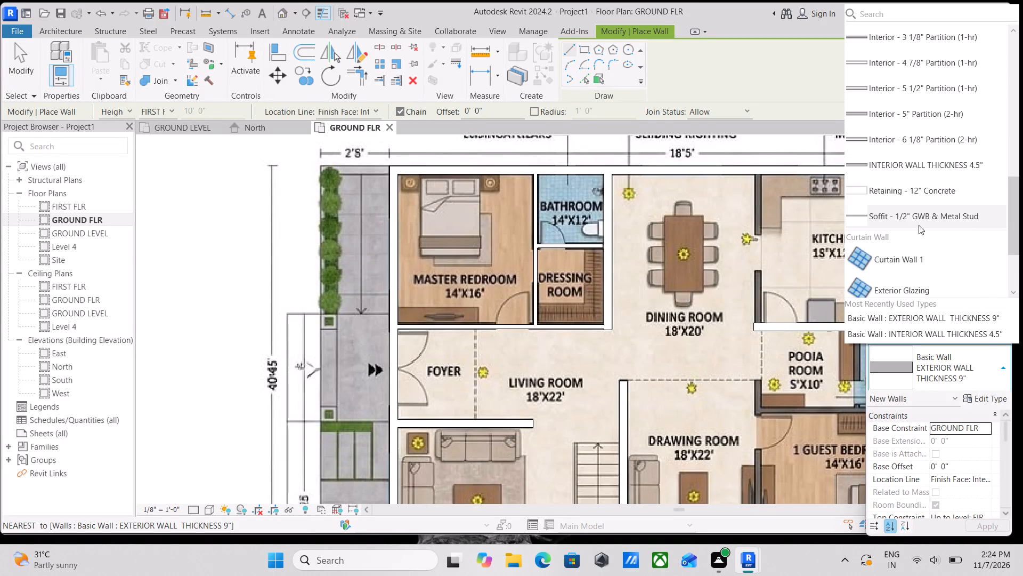
pyautogui.scroll(4, 918, 229)
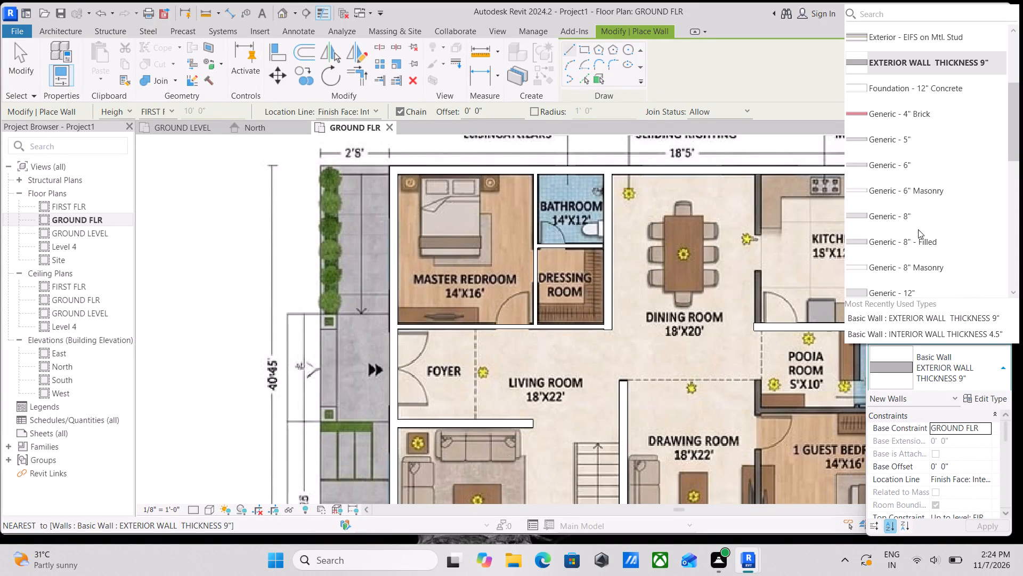
pyautogui.scroll(6, 918, 229)
pyautogui.scroll(-3, 918, 229)
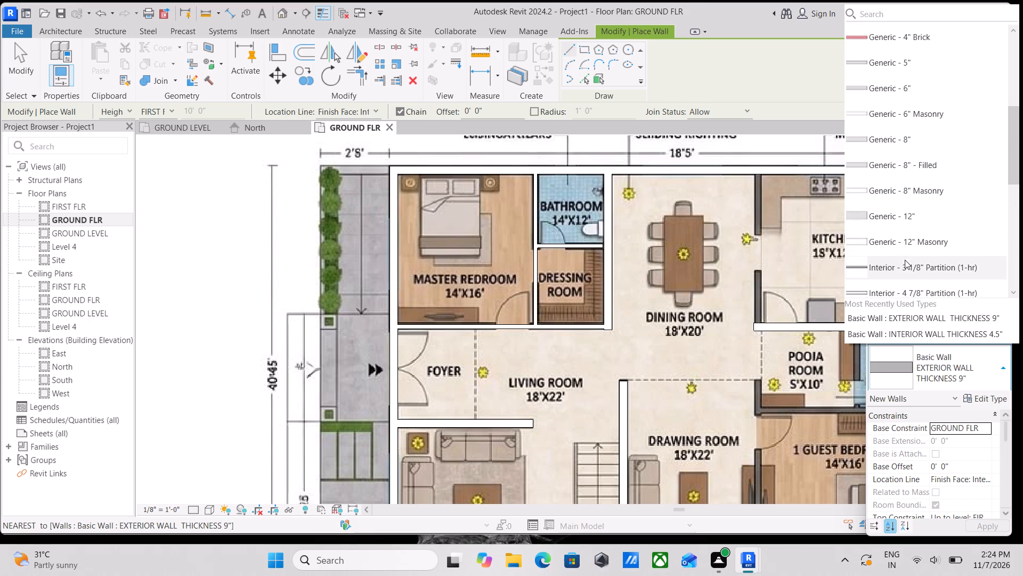
pyautogui.scroll(1, 895, 236)
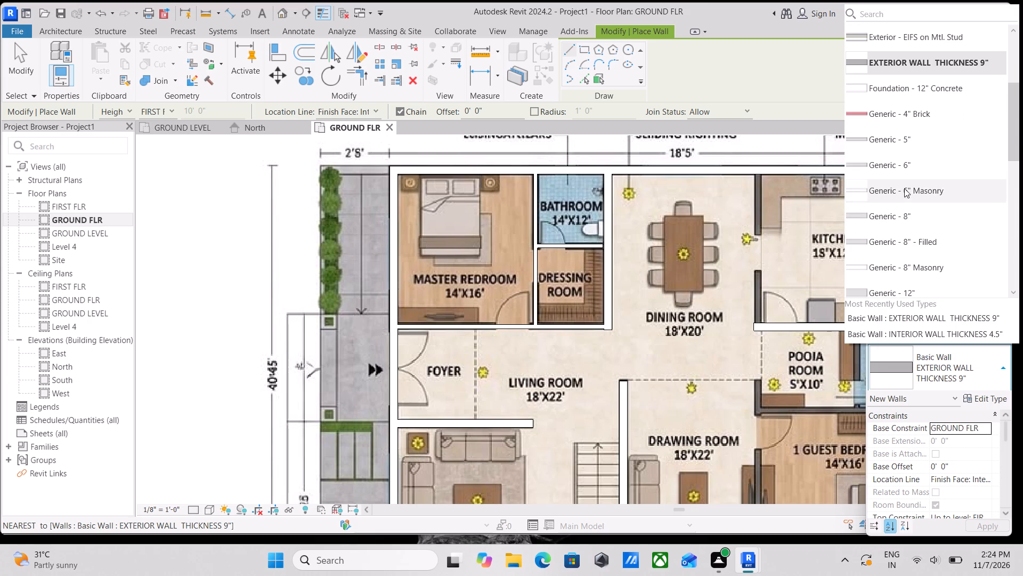
pyautogui.scroll(4, 904, 188)
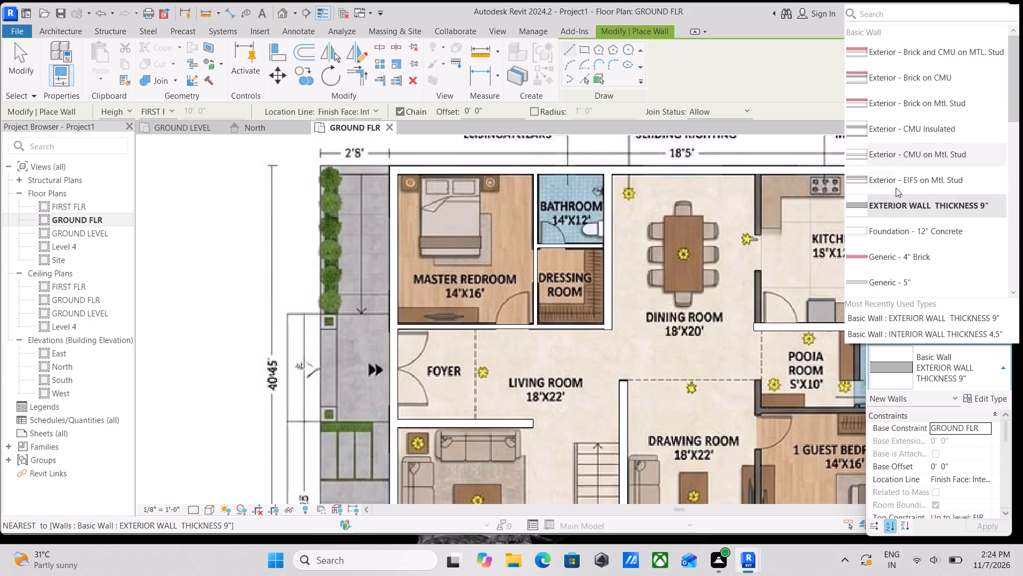
pyautogui.scroll(-5, 895, 190)
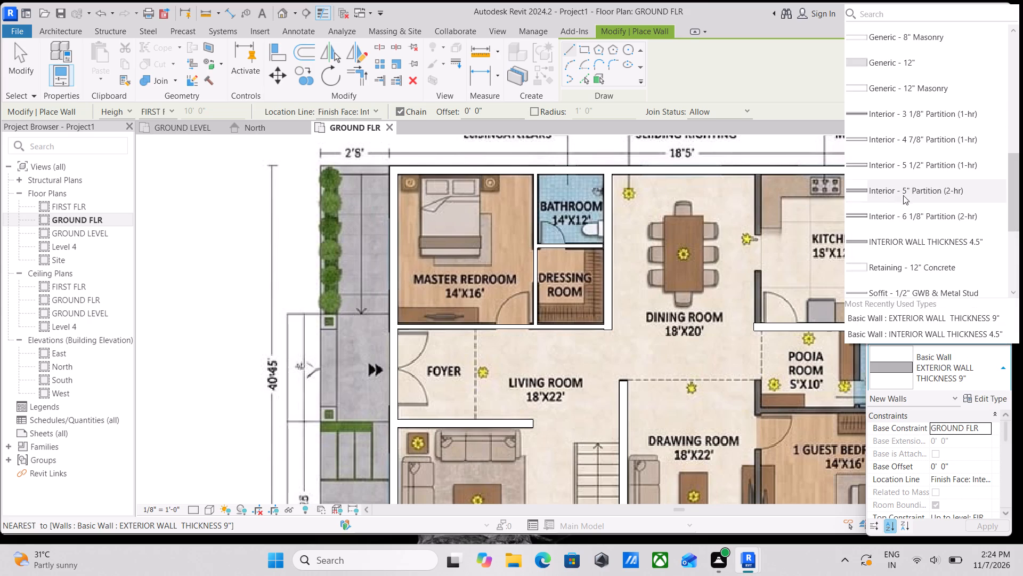
pyautogui.click(907, 236)
# Draw a 4.5" interior wall about 6'-0 1/2" long between the dining room and kitchen, from the top outer wall down to the opening.
pyautogui.scroll(3, 756, 192)
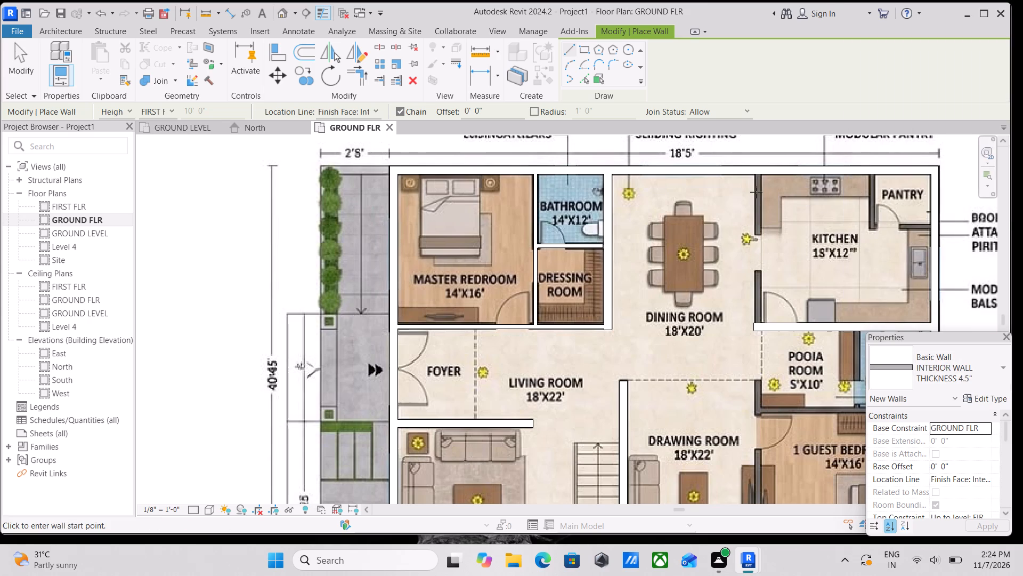
pyautogui.scroll(13, 762, 170)
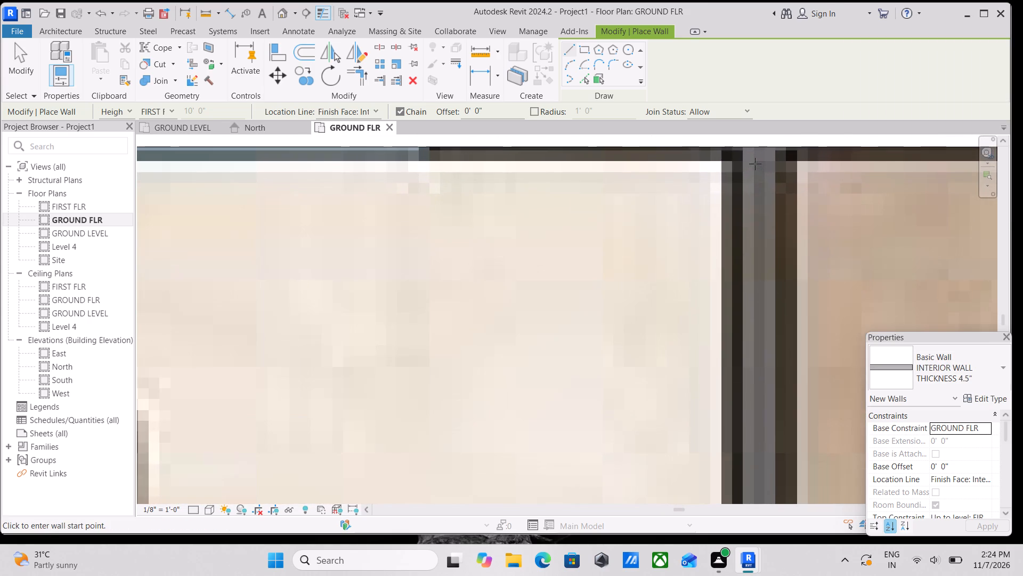
pyautogui.moveTo(755, 164); pyautogui.dragTo(766, 194, button='middle')
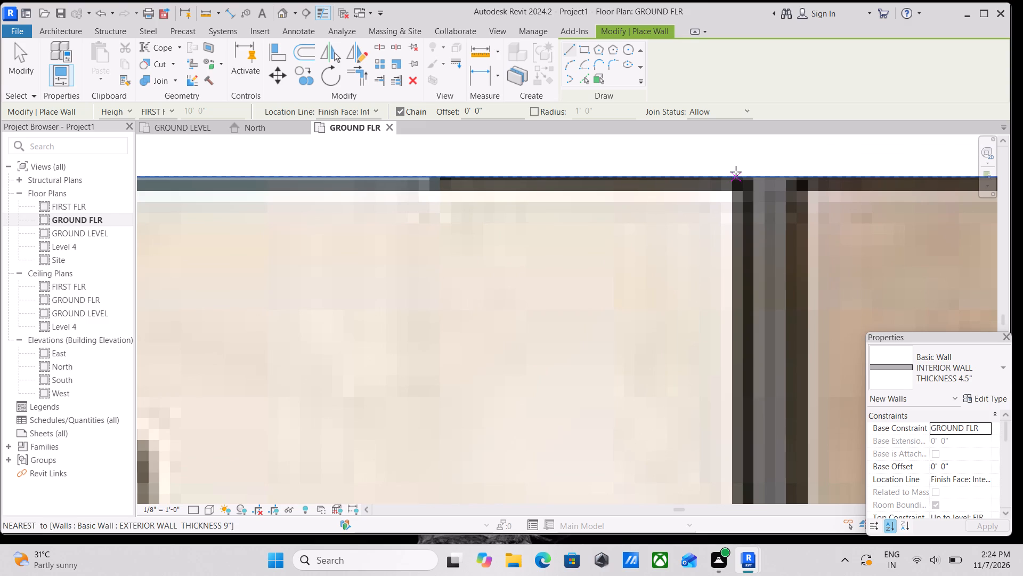
pyautogui.click(736, 172)
pyautogui.scroll(-2, 791, 330)
pyautogui.moveTo(789, 325); pyautogui.dragTo(835, 151, button='middle')
pyautogui.scroll(-5, 837, 275)
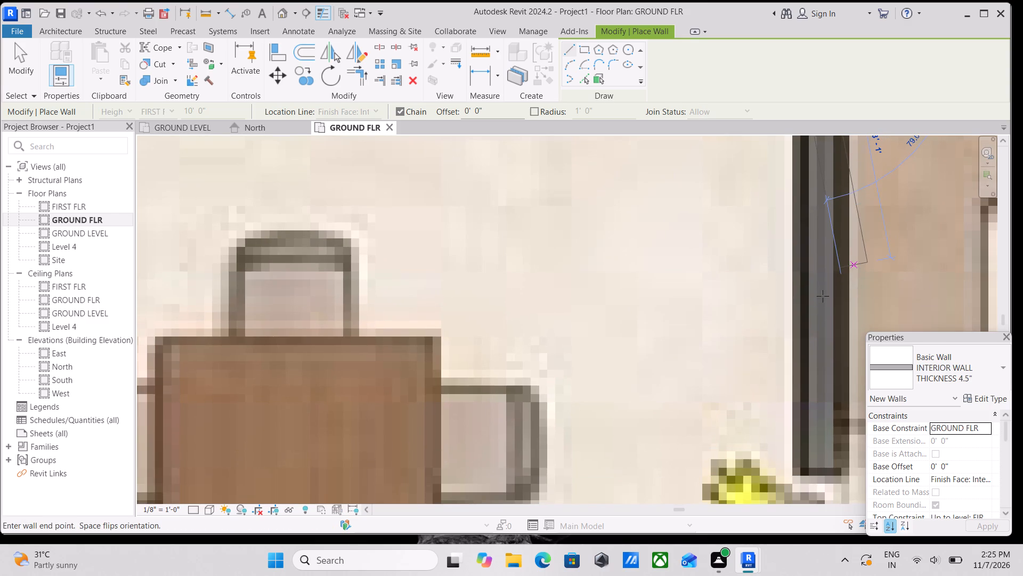
pyautogui.scroll(-2, 801, 328)
pyautogui.moveTo(808, 323); pyautogui.dragTo(839, 198, button='middle')
pyautogui.scroll(-3, 835, 301)
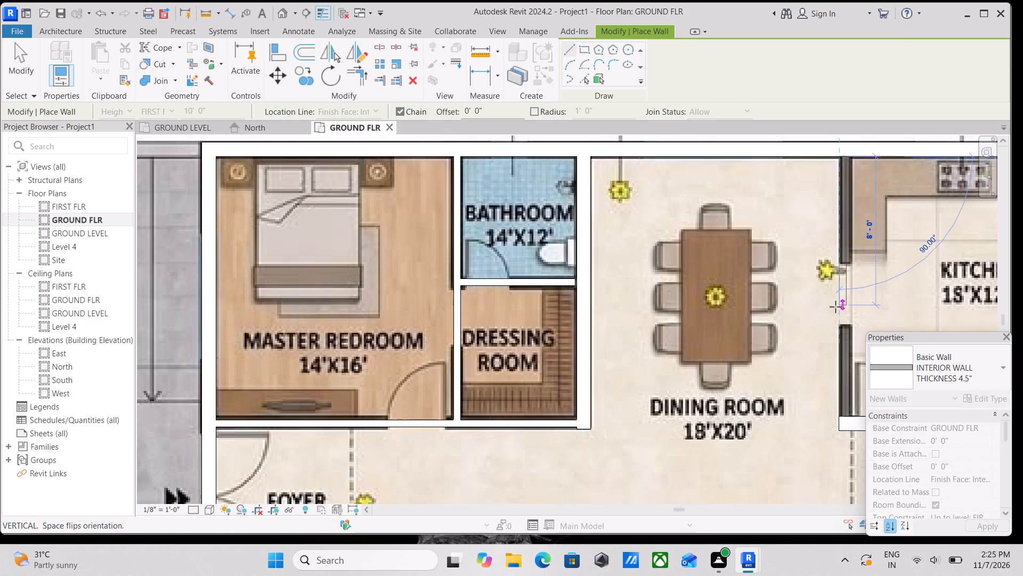
pyautogui.moveTo(835, 297); pyautogui.dragTo(834, 319, button='middle')
pyautogui.scroll(7, 841, 277)
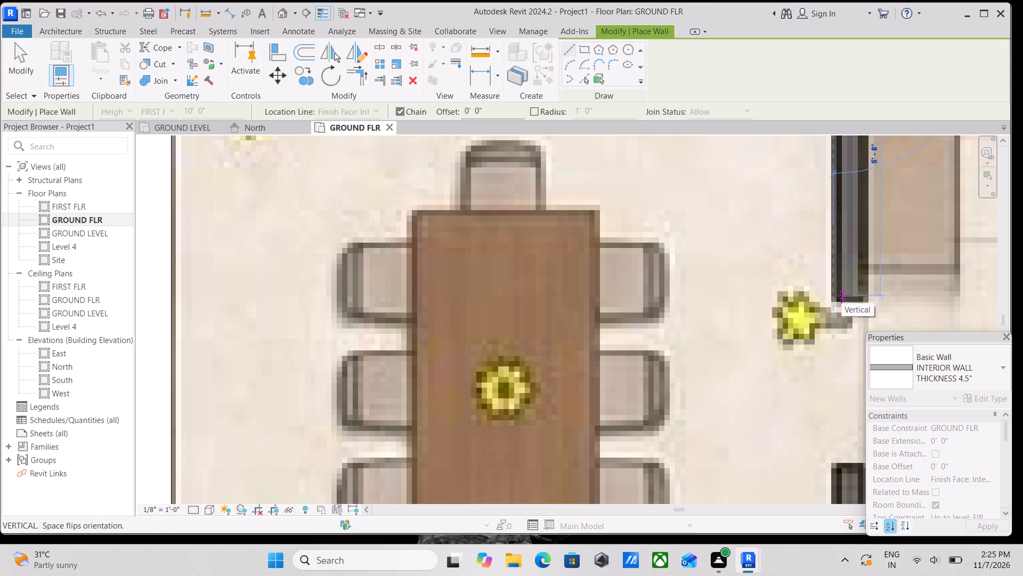
pyautogui.click(841, 297)
pyautogui.press('Escape')
pyautogui.scroll(-4, 841, 296)
pyautogui.press('Escape')
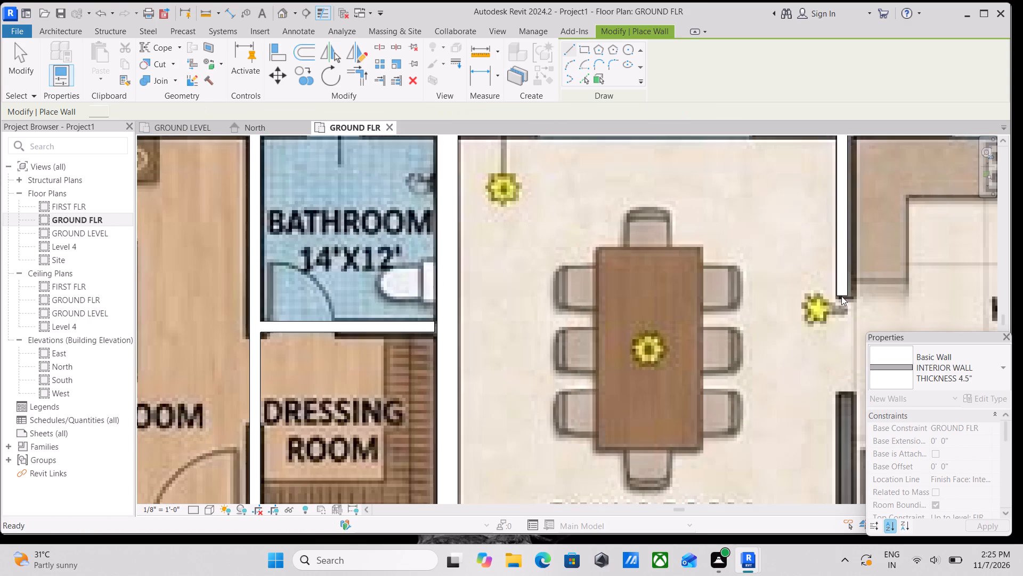
pyautogui.press('Escape')
pyautogui.scroll(-3, 867, 241)
pyautogui.moveTo(867, 241); pyautogui.dragTo(822, 249, button='middle')
pyautogui.press('Escape')
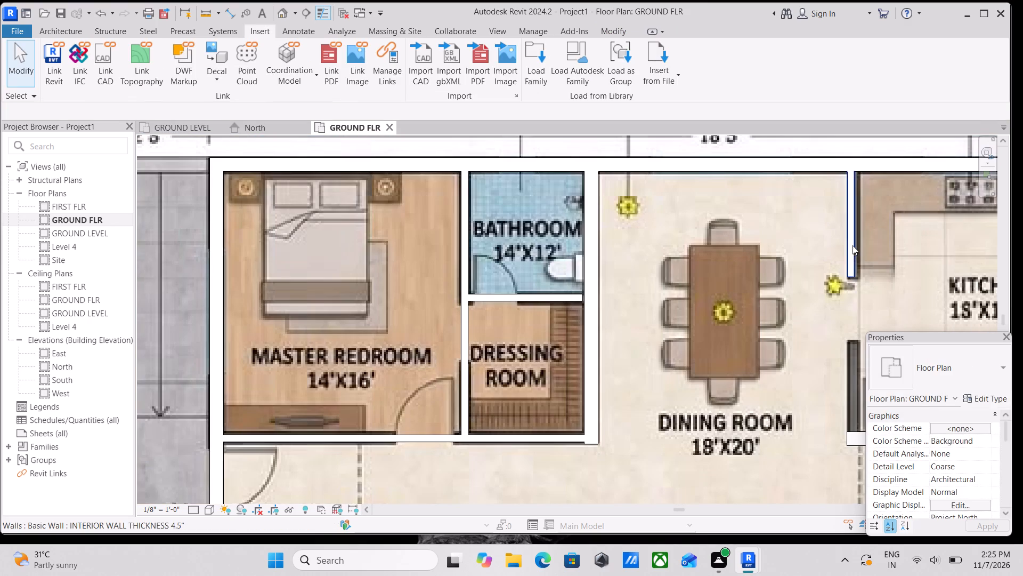
pyautogui.scroll(-1, 860, 242)
pyautogui.moveTo(860, 242); pyautogui.dragTo(818, 239, button='middle')
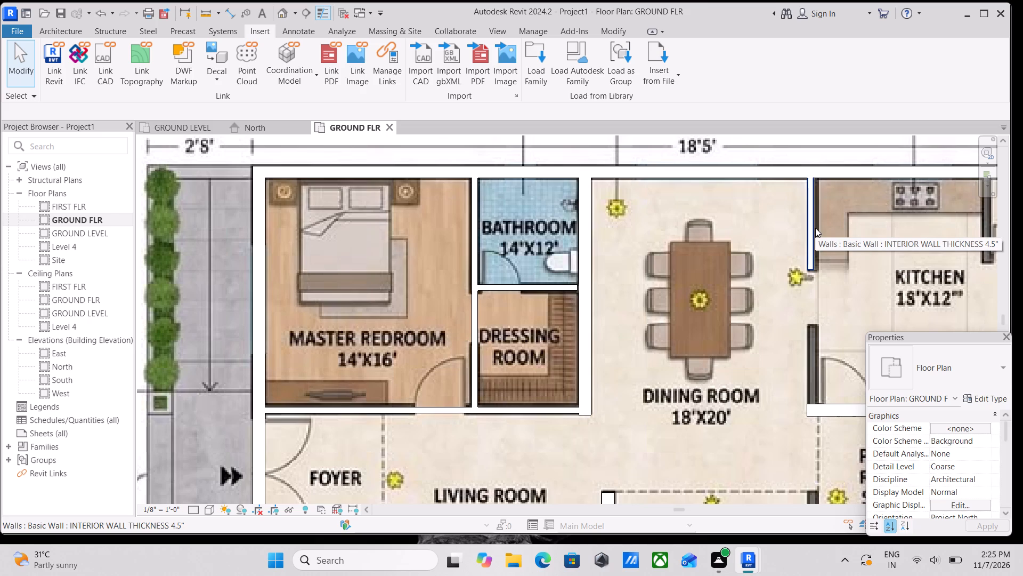
# Change the new wall between the dining room and kitchen to type EXTERIOR WALL THICKNESS 9".
pyautogui.click(815, 228)
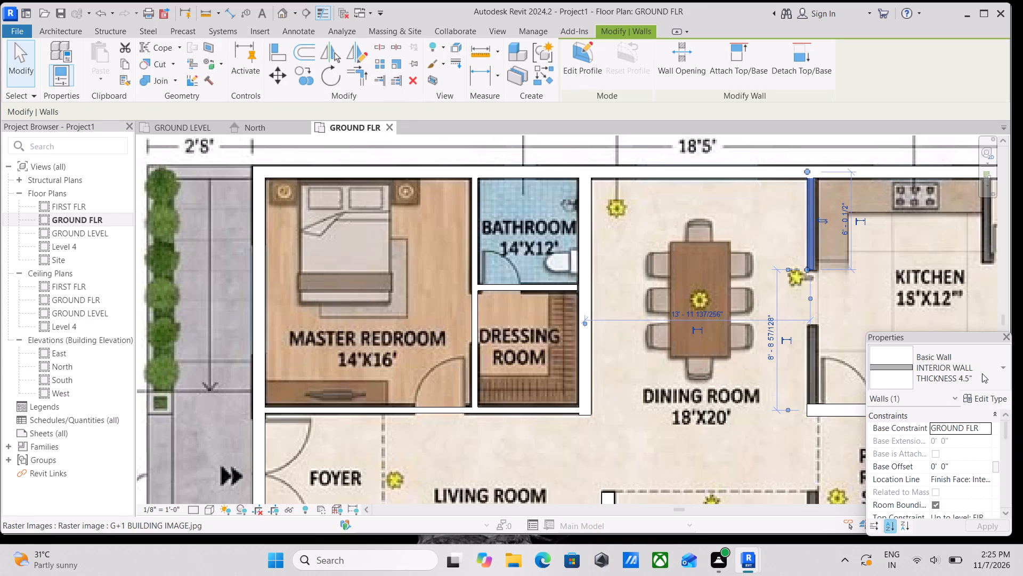
pyautogui.click(982, 373)
pyautogui.scroll(1, 916, 118)
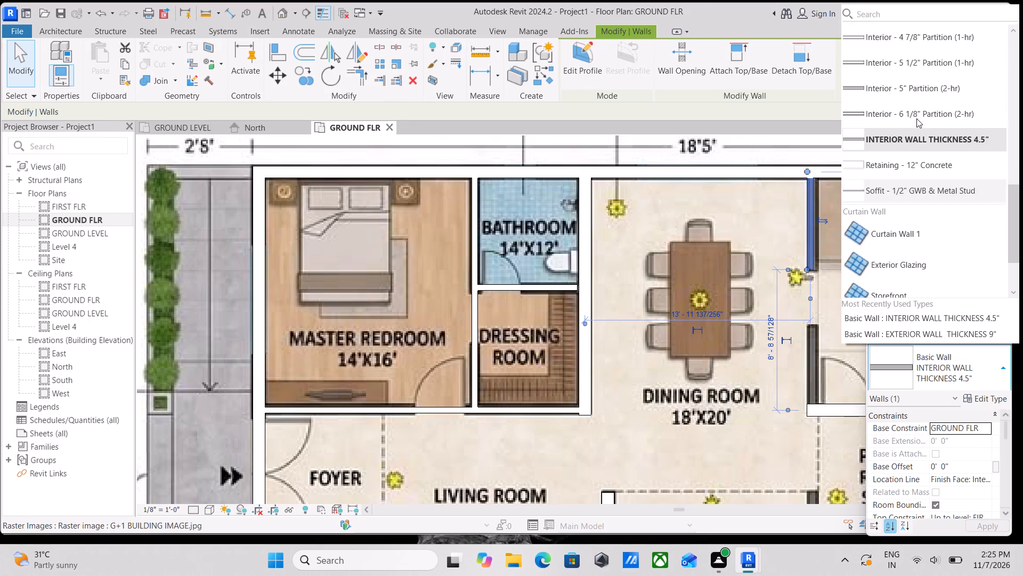
pyautogui.scroll(8, 913, 137)
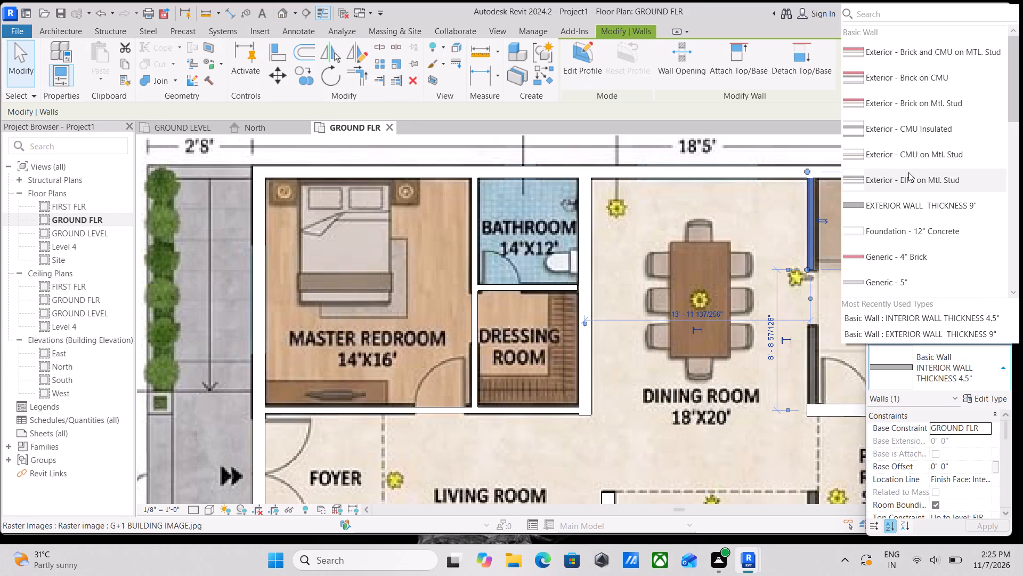
pyautogui.scroll(3, 908, 172)
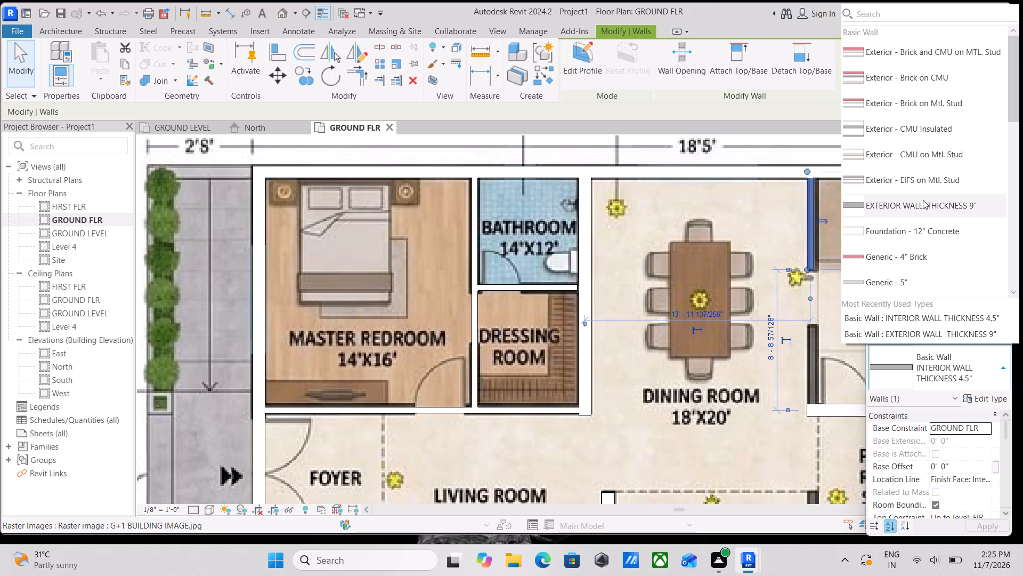
pyautogui.click(923, 200)
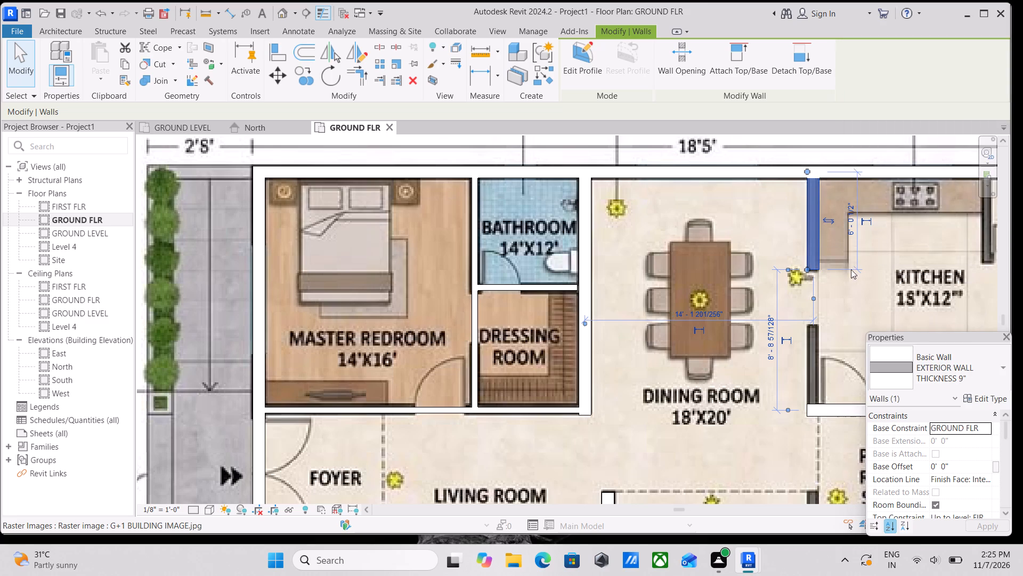
pyautogui.press('Escape')
# Stretch the lower end of the upper dining room/kitchen wall to the opening's edge on the plan image, about 6'-2" long.
pyautogui.scroll(4, 834, 272)
pyautogui.click(809, 260)
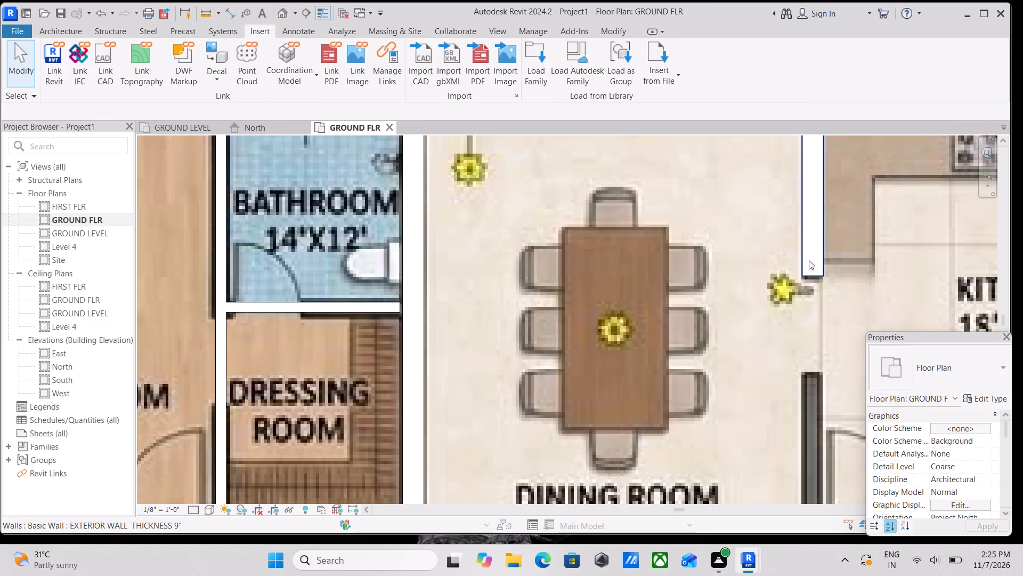
pyautogui.scroll(11, 809, 271)
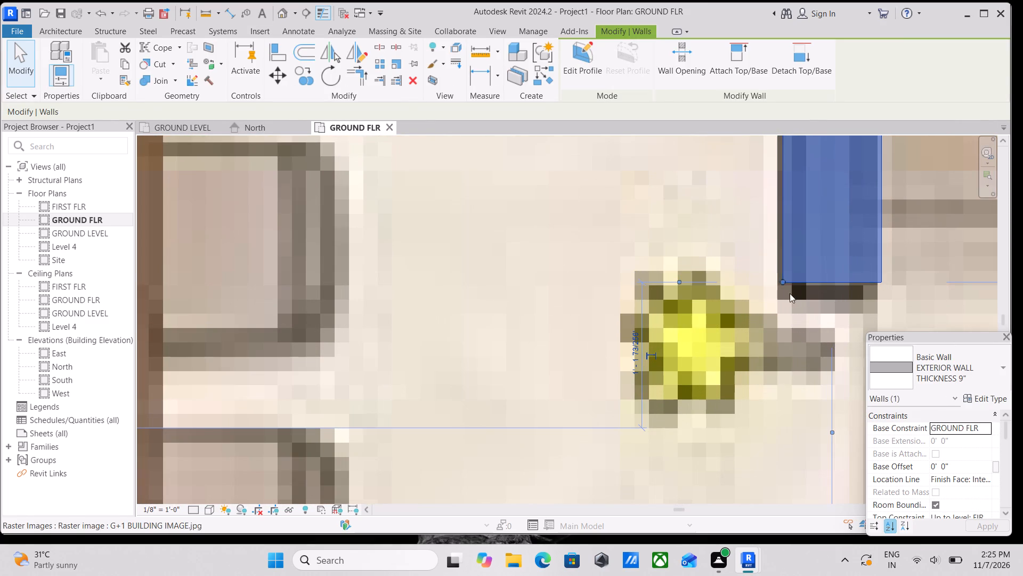
pyautogui.moveTo(783, 282); pyautogui.dragTo(785, 291)
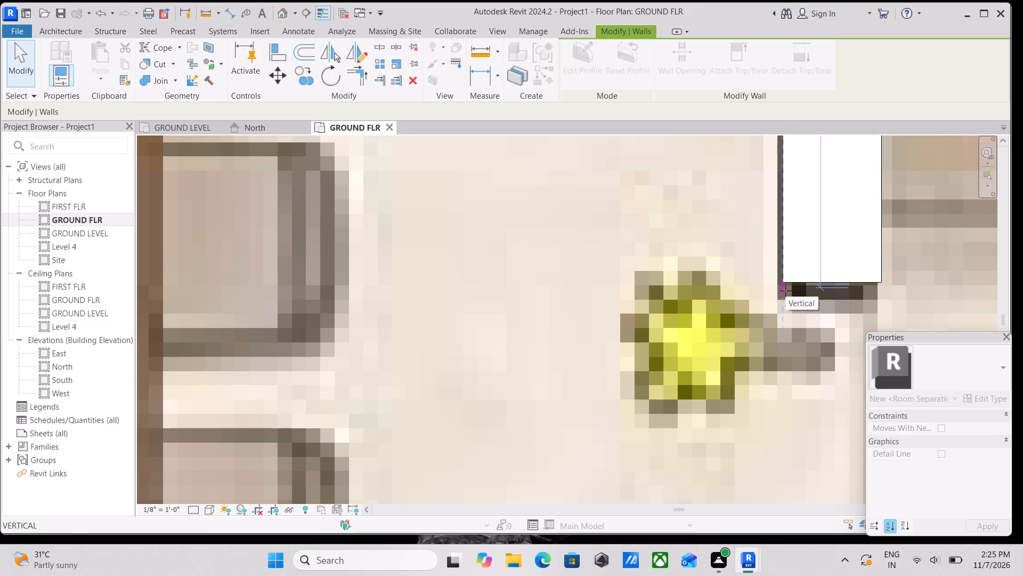
pyautogui.moveTo(785, 291); pyautogui.dragTo(786, 295)
pyautogui.scroll(-3, 792, 233)
pyautogui.moveTo(792, 233); pyautogui.dragTo(827, 361, button='middle')
pyautogui.scroll(-3, 829, 348)
pyautogui.moveTo(821, 323); pyautogui.dragTo(783, 283, button='middle')
pyautogui.scroll(-3, 787, 276)
pyautogui.press('Escape')
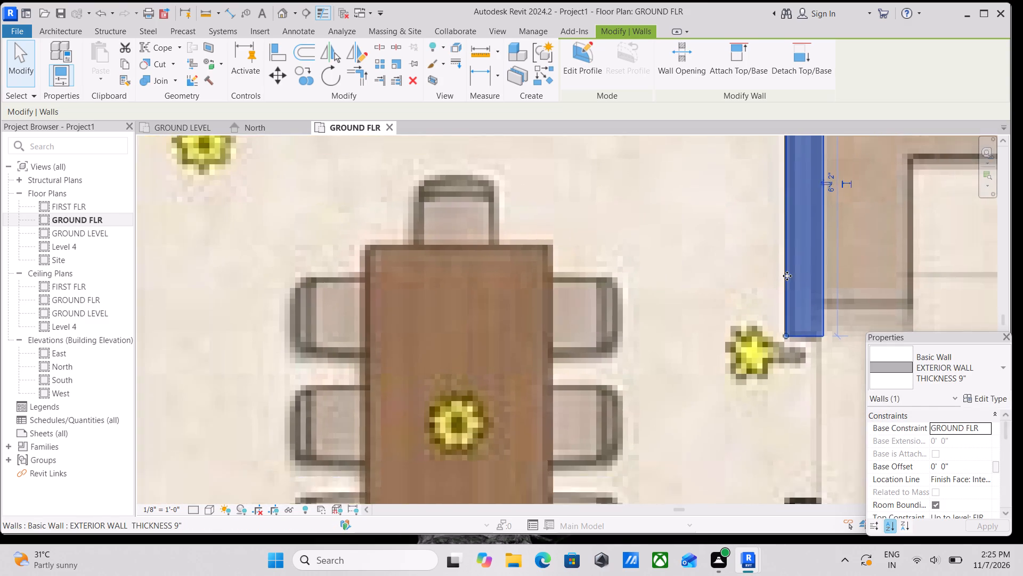
pyautogui.scroll(-2, 804, 276)
pyautogui.moveTo(804, 276); pyautogui.dragTo(762, 275, button='middle')
pyautogui.scroll(-3, 768, 271)
pyautogui.moveTo(770, 268); pyautogui.dragTo(789, 214, button='middle')
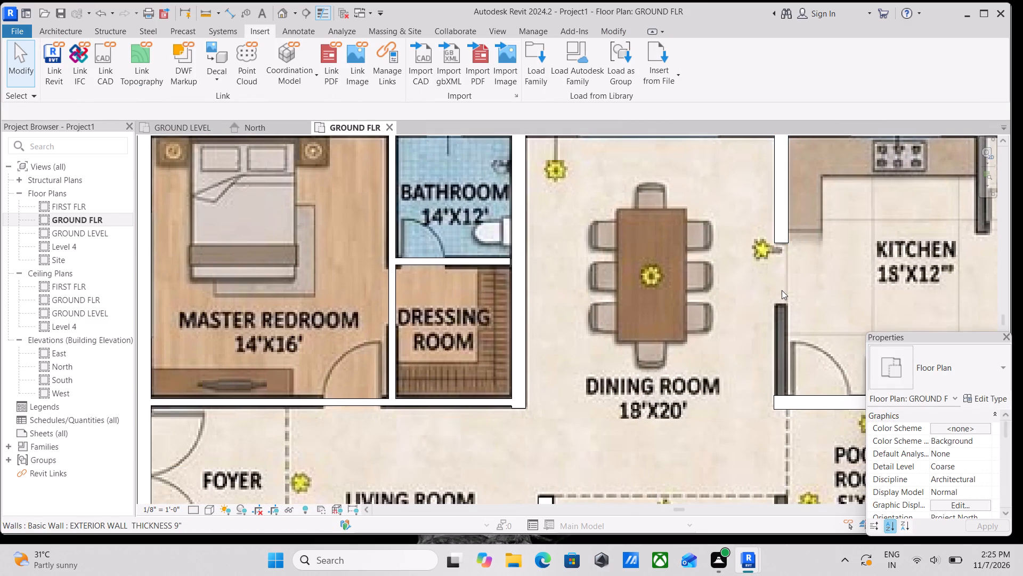
# Draw an EXTERIOR WALL THICKNESS 9" wall about 4'-11" long between dining room and kitchen, from below the opening to the wall under the kitchen.
pyautogui.press('w')
pyautogui.press('a')
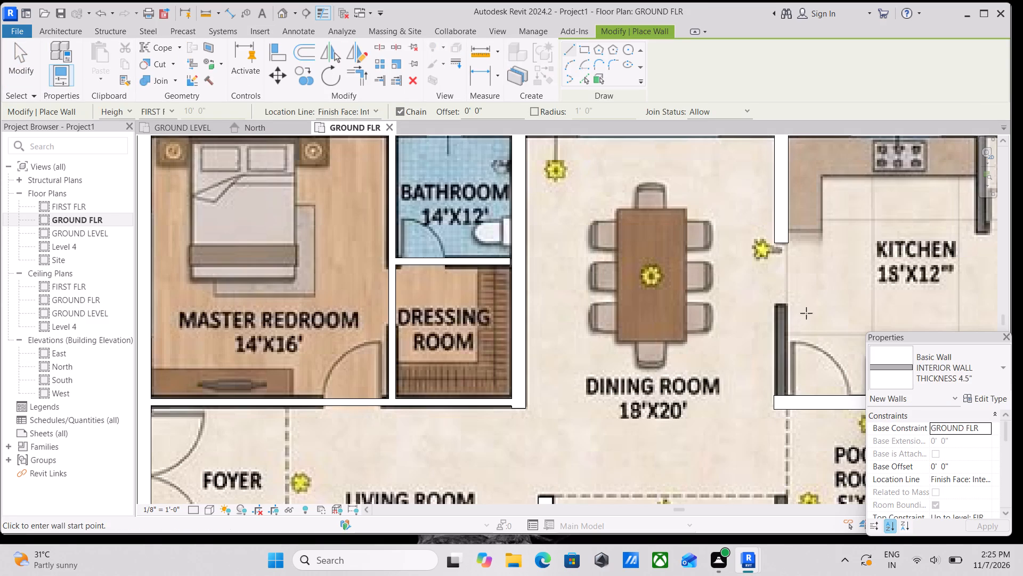
pyautogui.scroll(-1, 850, 288)
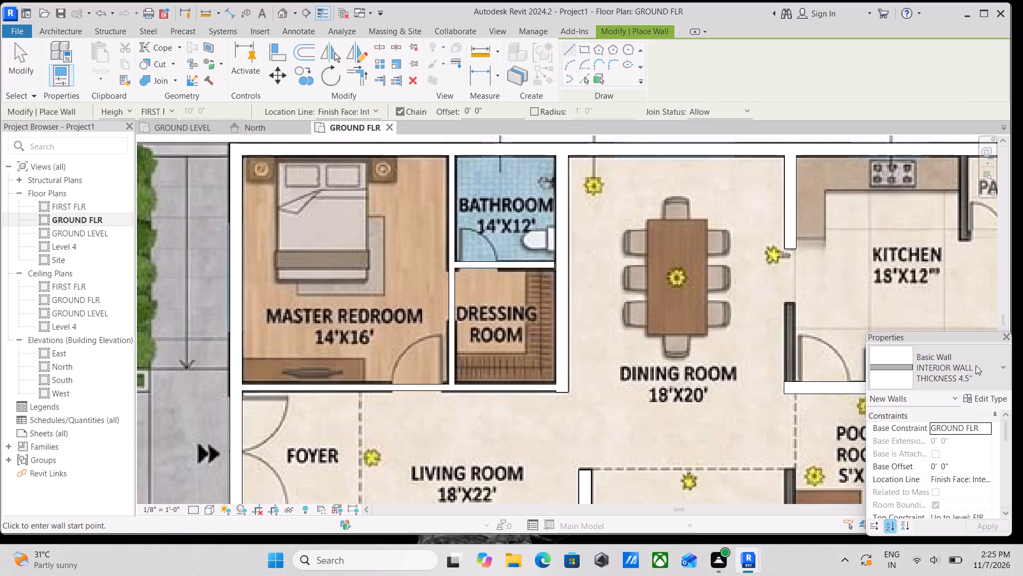
pyautogui.click(990, 356)
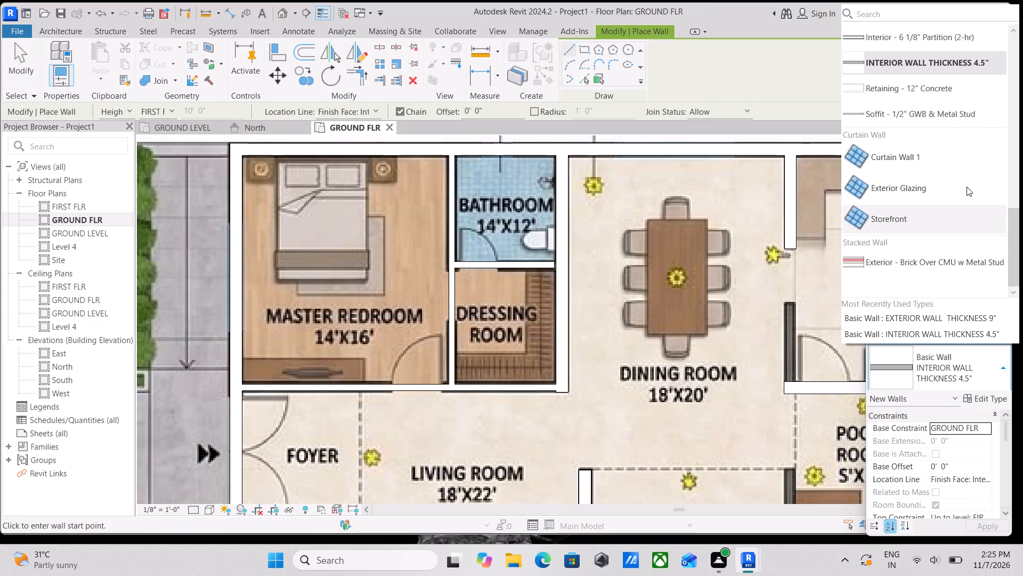
pyautogui.scroll(4, 902, 143)
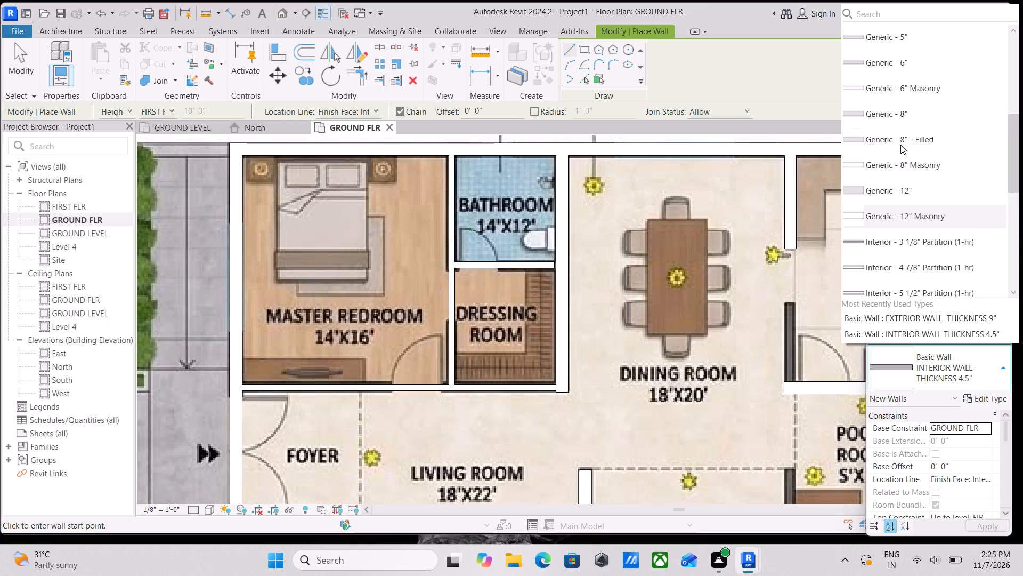
pyautogui.scroll(2, 880, 153)
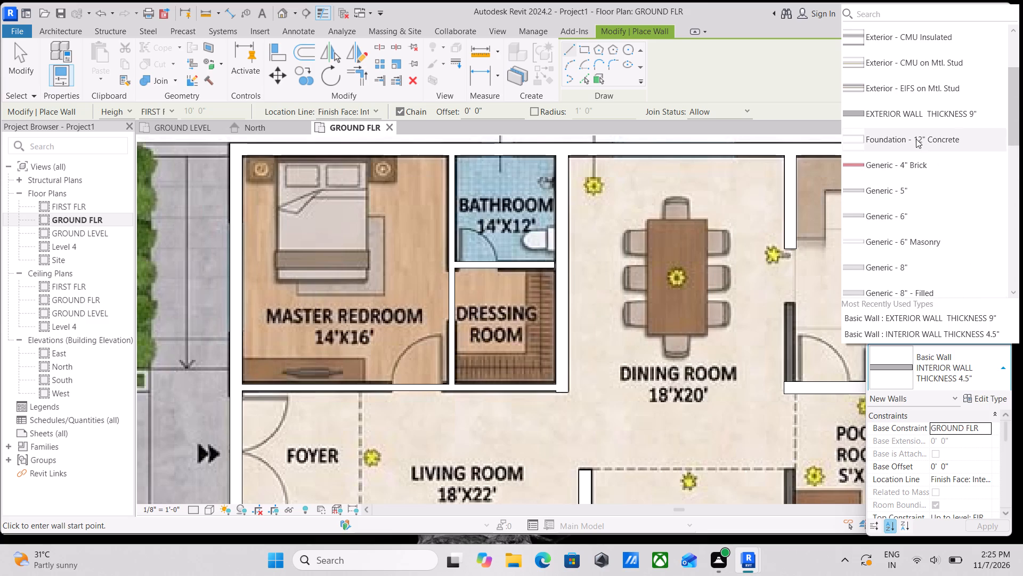
pyautogui.click(920, 114)
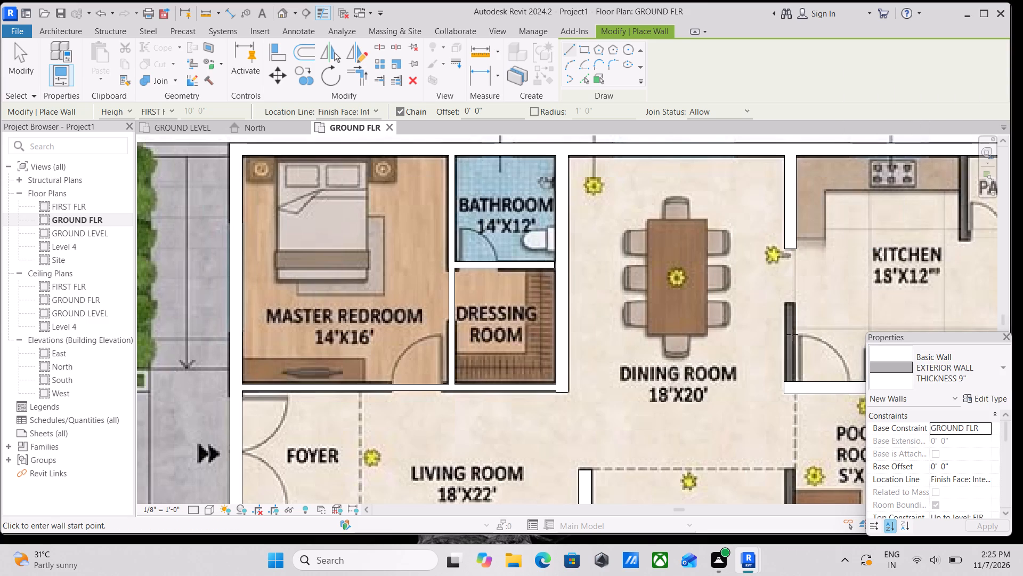
pyautogui.scroll(8, 788, 334)
pyautogui.scroll(3, 766, 250)
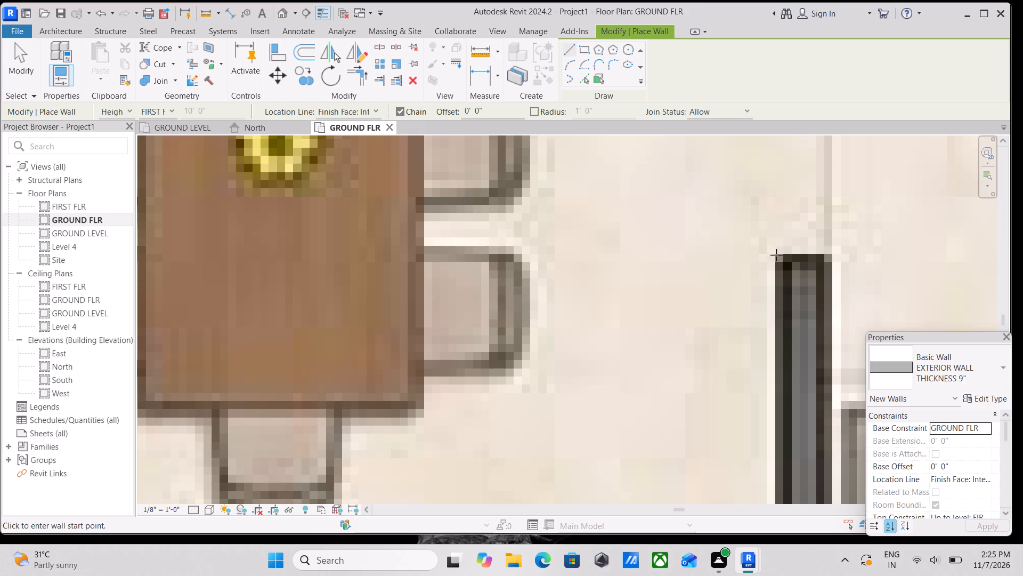
pyautogui.click(776, 254)
pyautogui.scroll(-1, 778, 430)
pyautogui.moveTo(780, 444); pyautogui.dragTo(792, 273, button='middle')
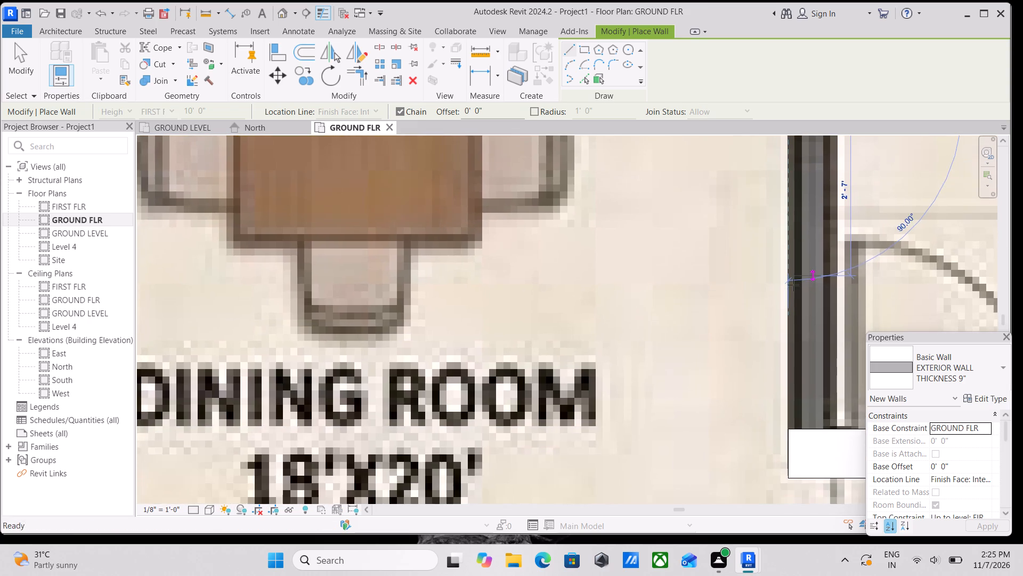
pyautogui.scroll(-2, 797, 379)
pyautogui.moveTo(797, 378); pyautogui.dragTo(815, 291, button='middle')
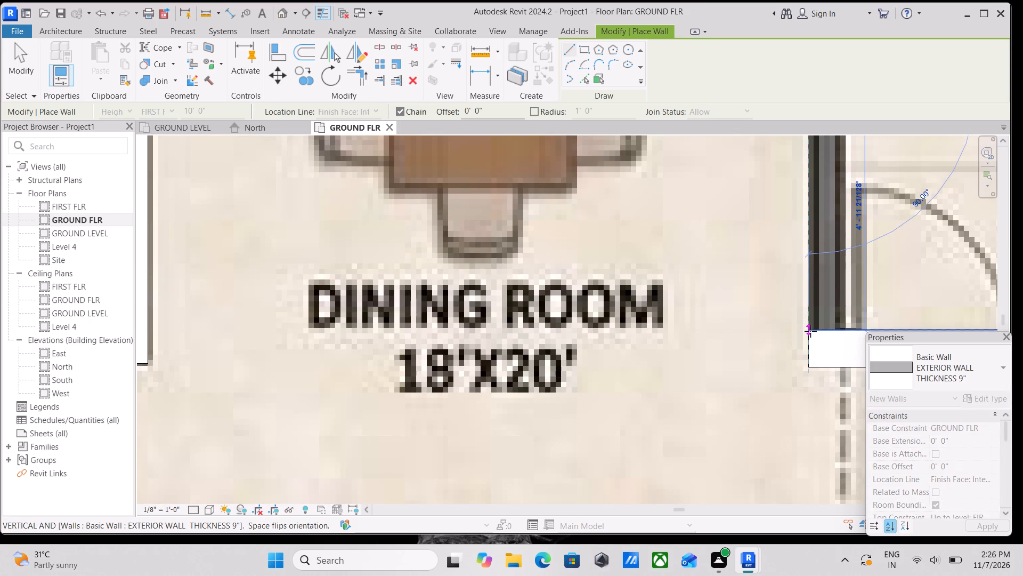
pyautogui.click(810, 331)
pyautogui.press('Escape')
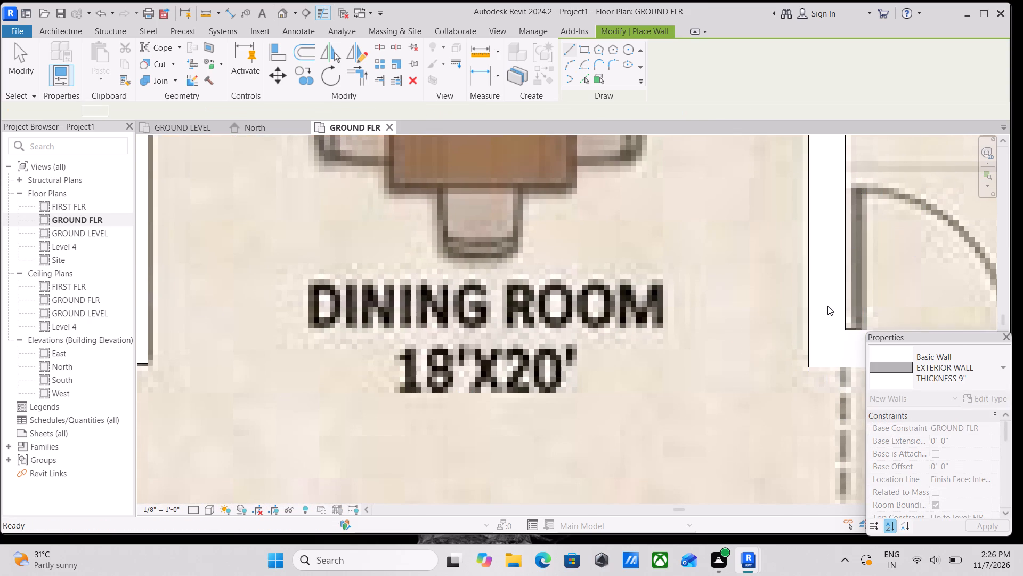
# Draw an EXTERIOR WALL THICKNESS 9" wall about 3'-5" long between drawing room and pooja room, from the dashed line down to the guest bedroom door.
pyautogui.scroll(-8, 827, 306)
pyautogui.scroll(-1, 880, 233)
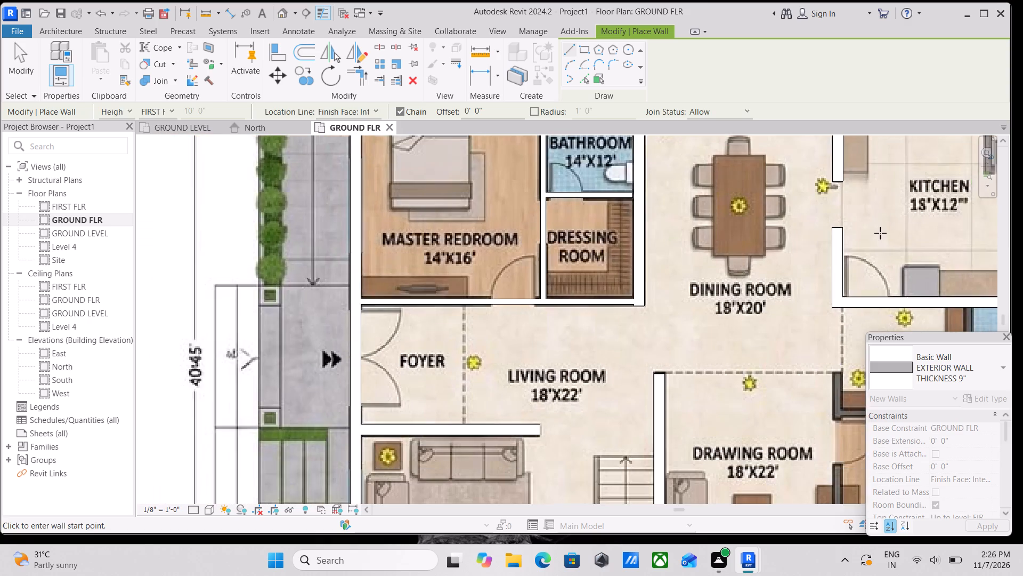
pyautogui.moveTo(880, 233); pyautogui.dragTo(715, 198, button='middle')
pyautogui.moveTo(802, 244); pyautogui.dragTo(807, 206, button='middle')
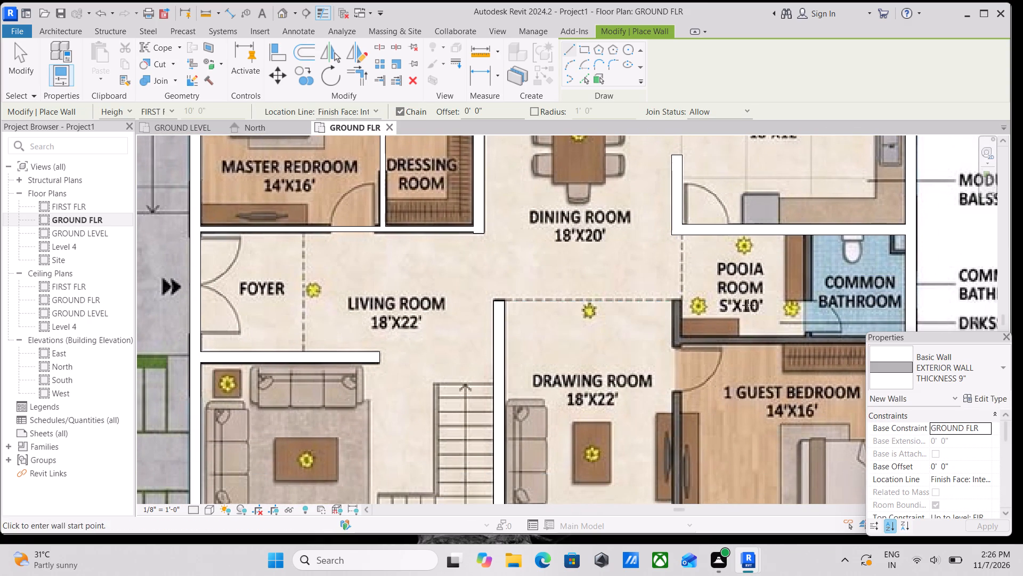
pyautogui.moveTo(740, 307); pyautogui.dragTo(781, 234, button='middle')
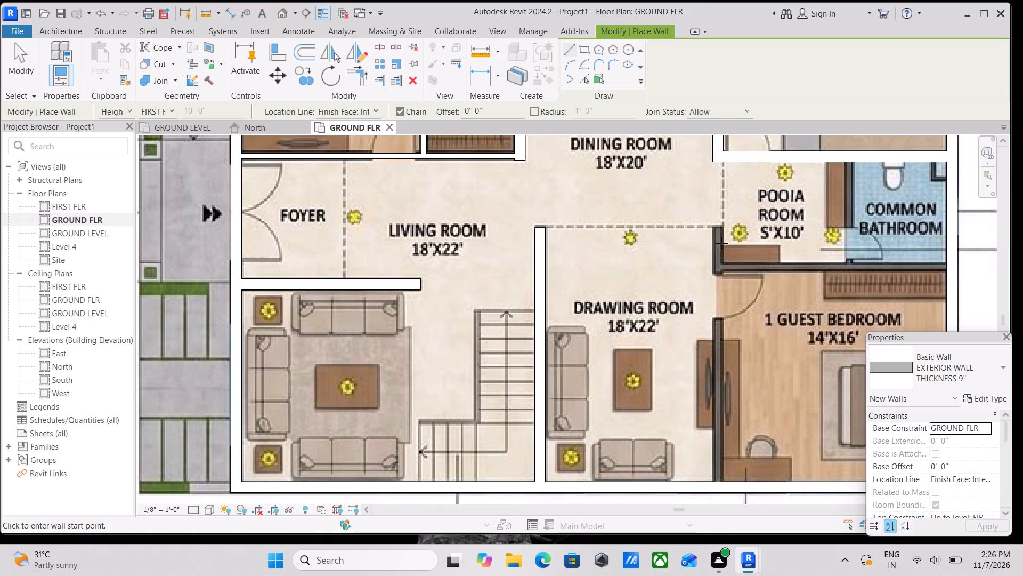
pyautogui.moveTo(721, 243); pyautogui.dragTo(734, 237, button='middle')
pyautogui.scroll(2, 734, 227)
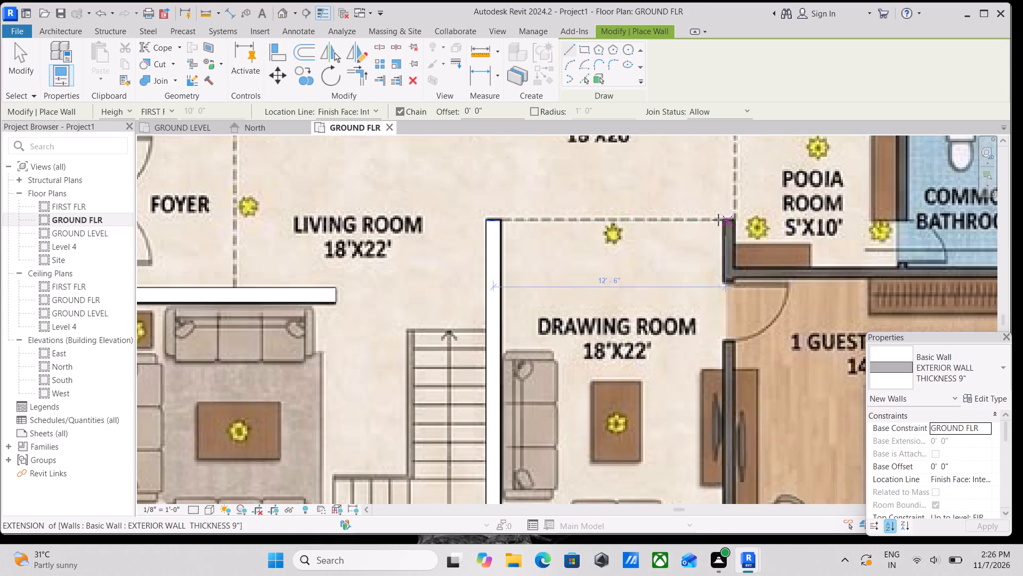
pyautogui.scroll(10, 718, 220)
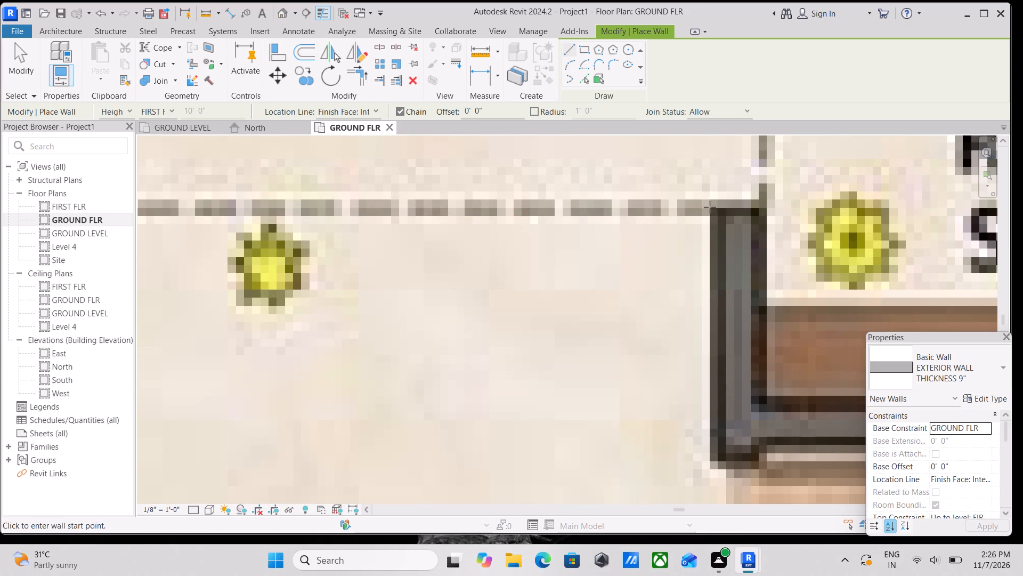
pyautogui.click(713, 206)
pyautogui.moveTo(693, 408); pyautogui.dragTo(705, 296, button='middle')
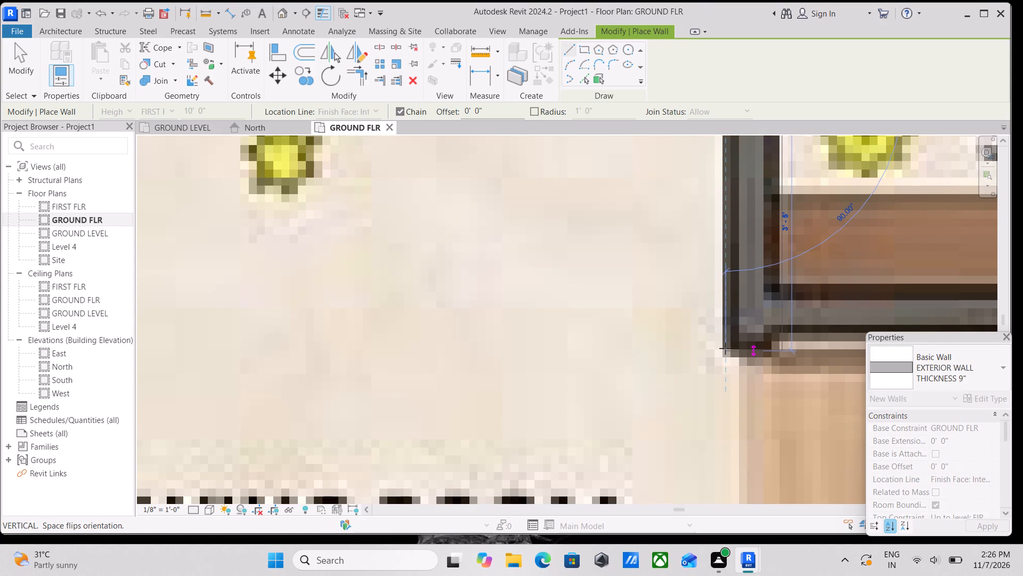
pyautogui.click(725, 348)
pyautogui.scroll(-3, 725, 348)
pyautogui.moveTo(725, 346); pyautogui.dragTo(727, 287, button='middle')
pyautogui.scroll(-5, 727, 282)
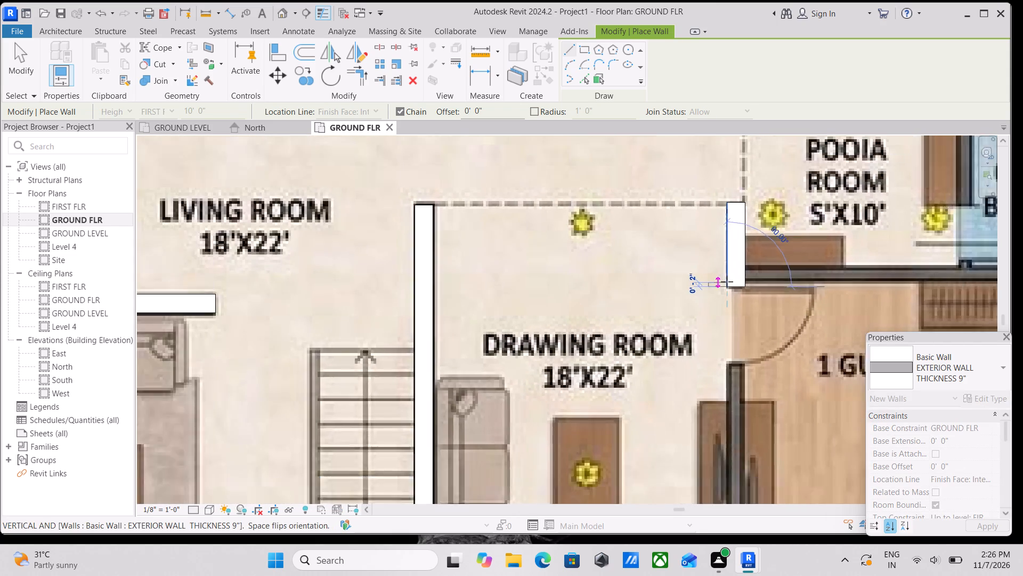
pyautogui.scroll(-5, 727, 282)
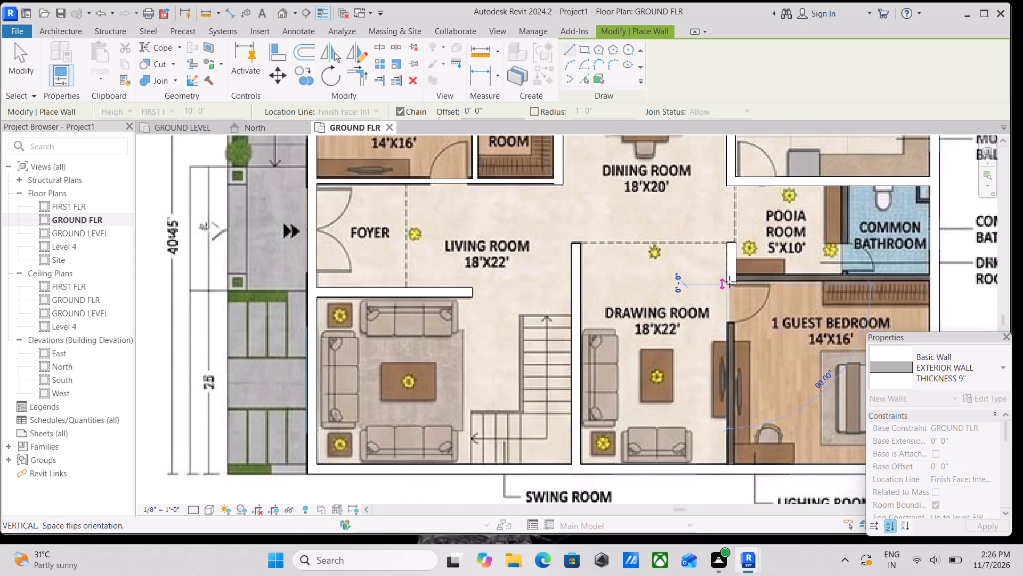
pyautogui.press('Escape')
# Draw an INTERIOR WALL THICKNESS 4.5" wall above the guest bedroom, from the outer wall to the short 9" wall beside the pooja room.
pyautogui.scroll(5, 856, 222)
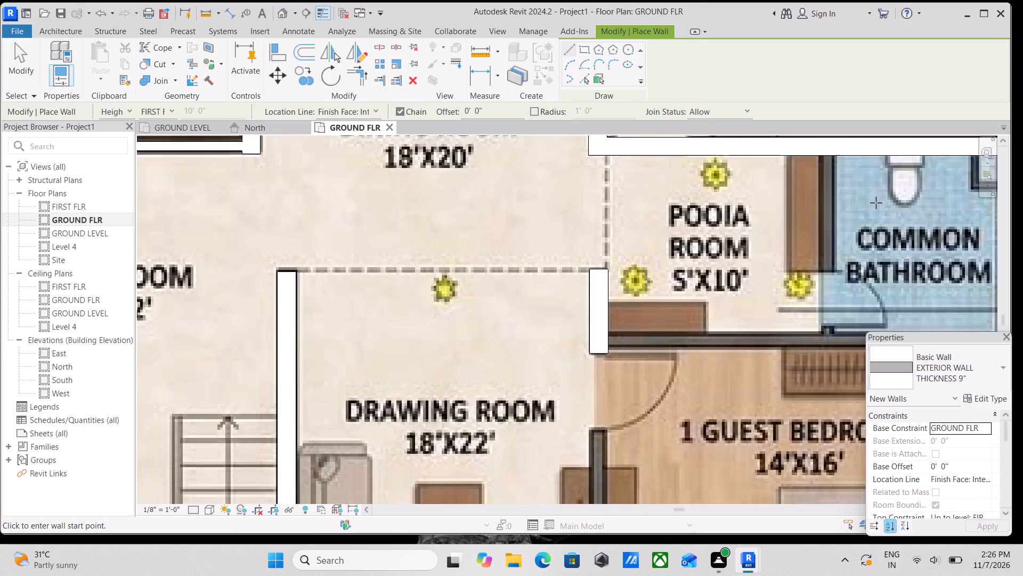
pyautogui.scroll(2, 876, 203)
pyautogui.scroll(-4, 875, 203)
pyautogui.moveTo(871, 207); pyautogui.dragTo(787, 239, button='middle')
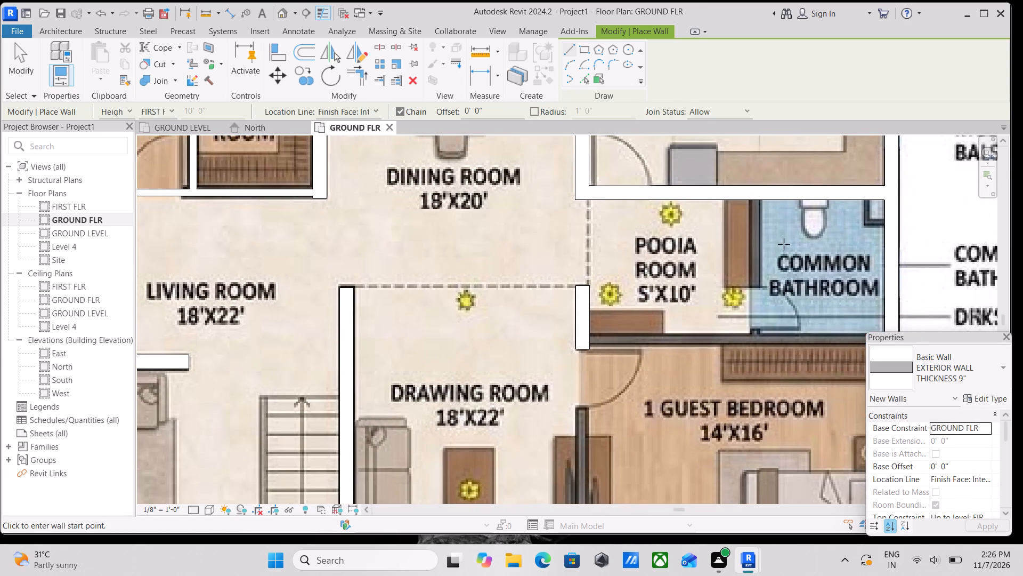
pyautogui.scroll(-2, 793, 244)
pyautogui.moveTo(793, 244); pyautogui.dragTo(769, 264, button='middle')
pyautogui.click(998, 365)
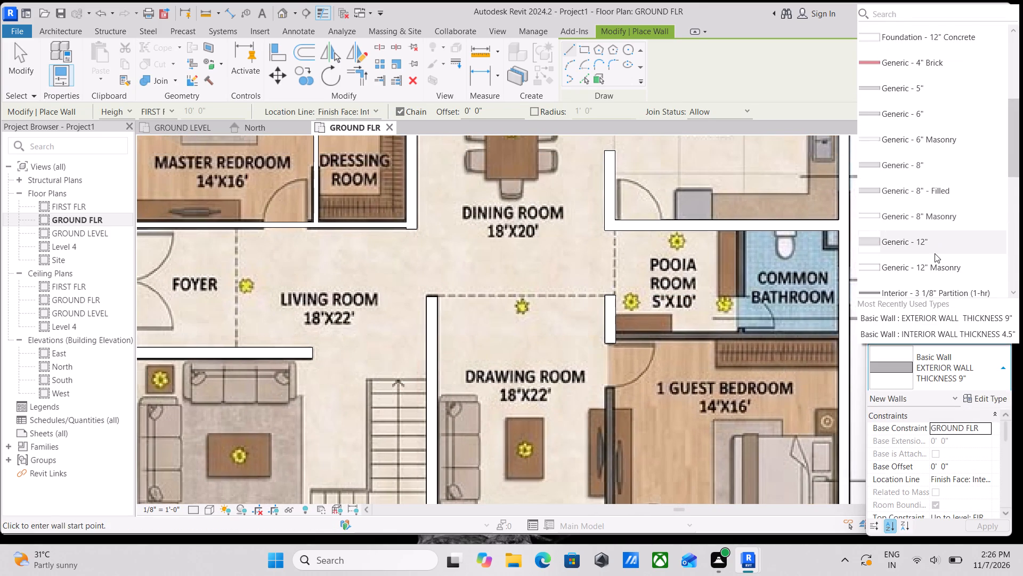
pyautogui.scroll(2, 947, 189)
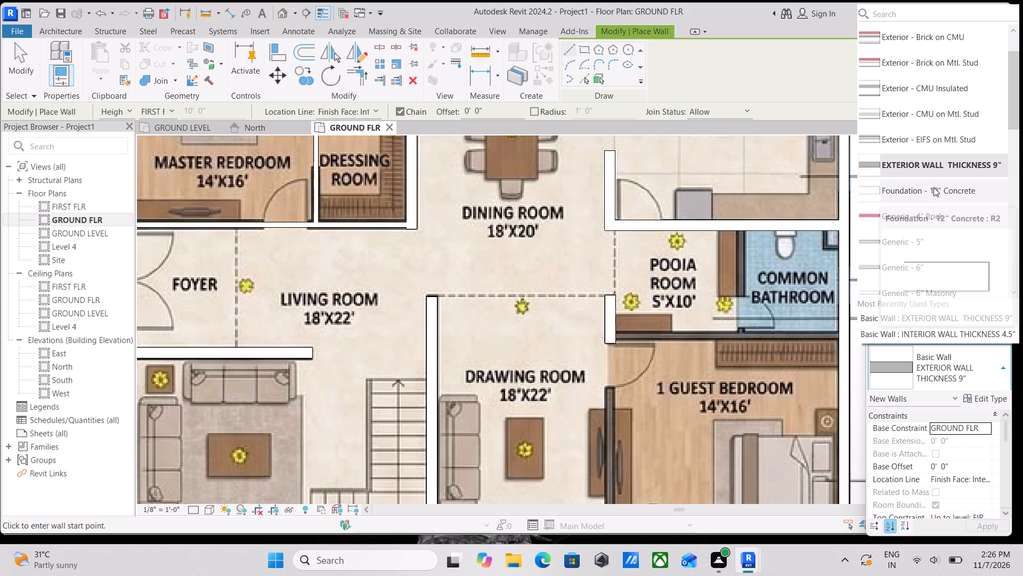
pyautogui.scroll(-4, 933, 191)
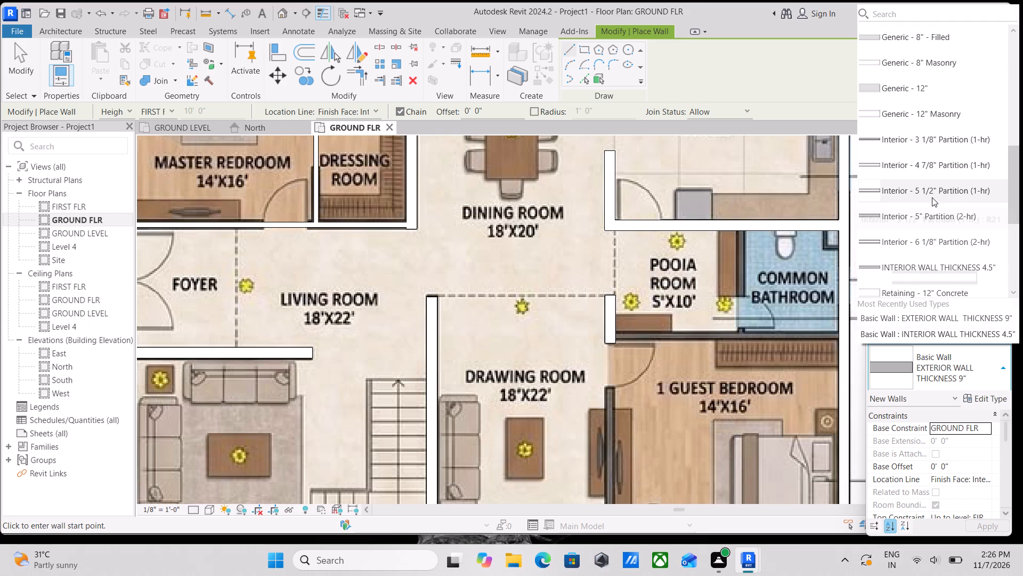
pyautogui.scroll(3, 932, 197)
pyautogui.scroll(-2, 926, 147)
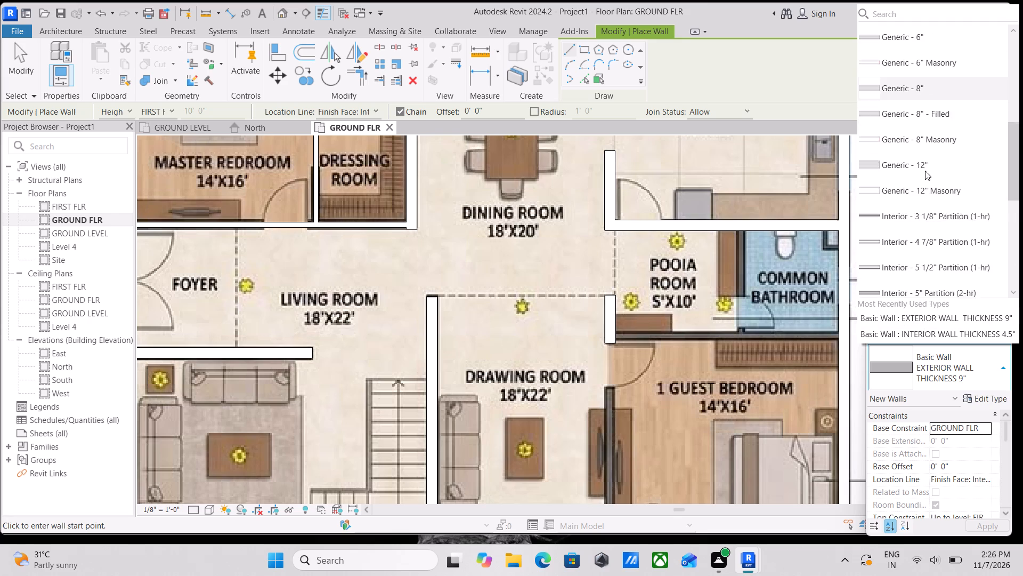
pyautogui.scroll(-1, 925, 171)
pyautogui.scroll(-1, 918, 220)
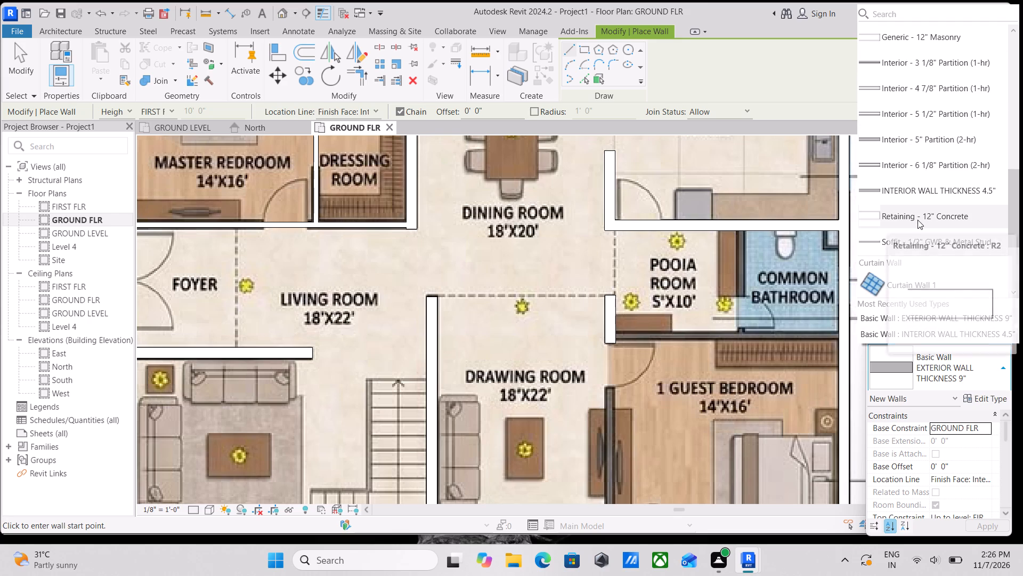
pyautogui.click(929, 187)
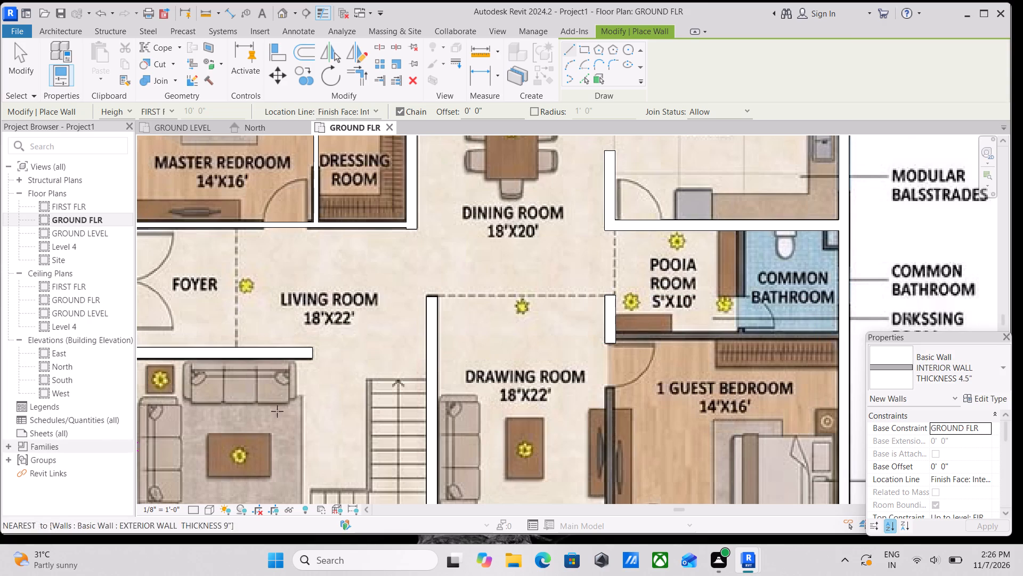
pyautogui.scroll(1, 734, 365)
pyautogui.scroll(3, 674, 346)
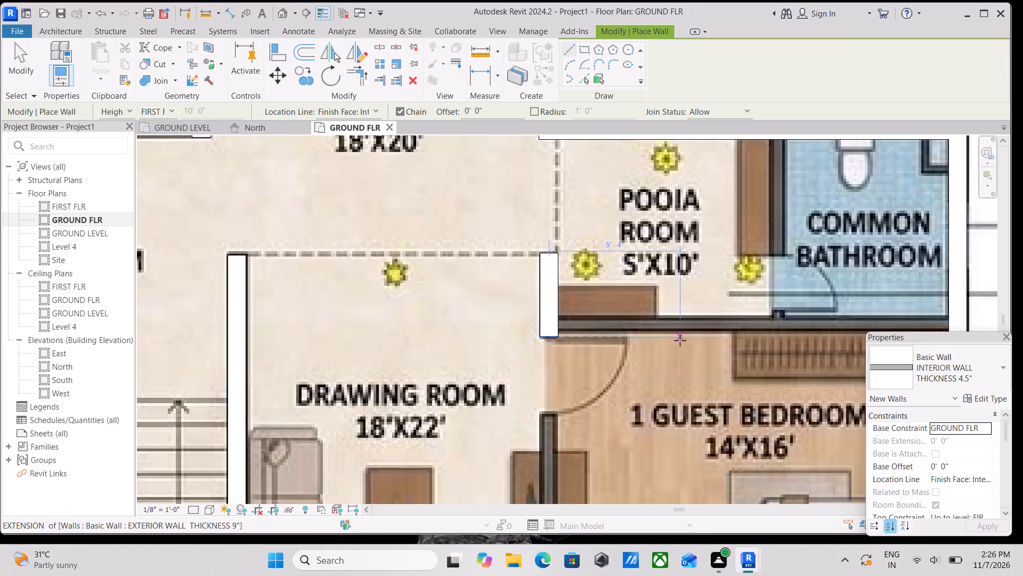
pyautogui.scroll(2, 678, 339)
pyautogui.moveTo(606, 339); pyautogui.dragTo(378, 346, button='middle')
pyautogui.moveTo(490, 337); pyautogui.dragTo(394, 353, button='middle')
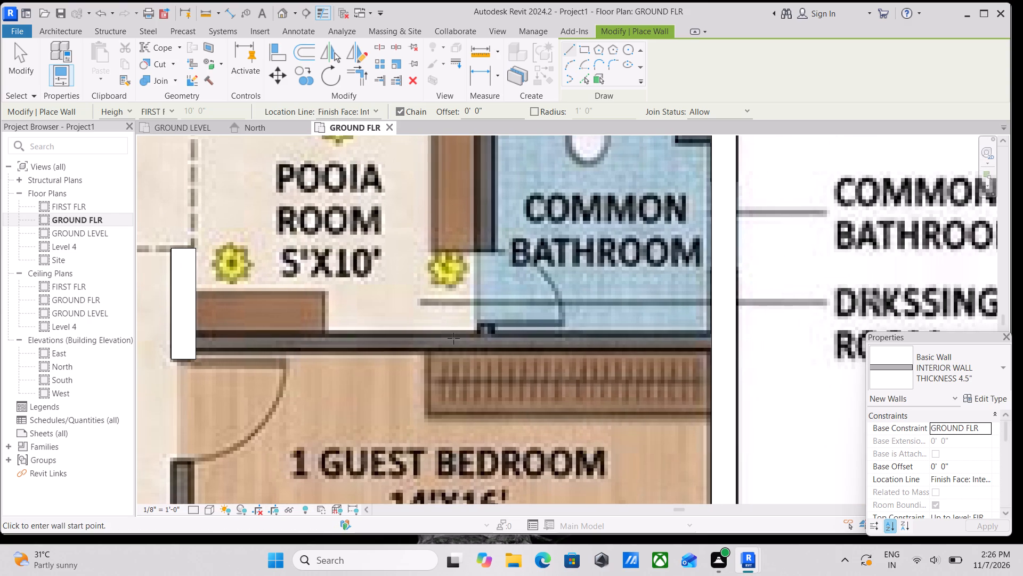
pyautogui.scroll(3, 701, 332)
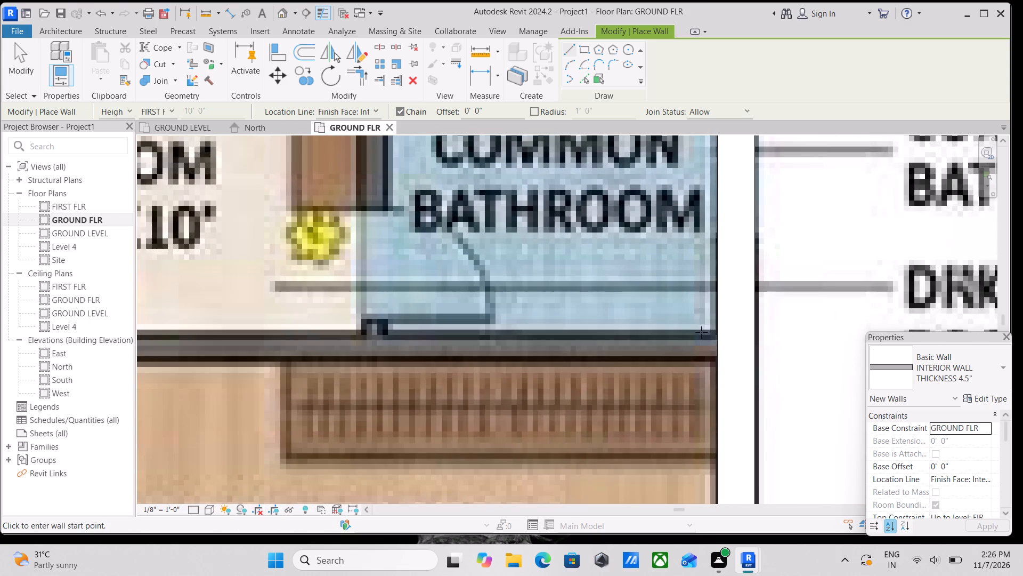
pyautogui.click(719, 332)
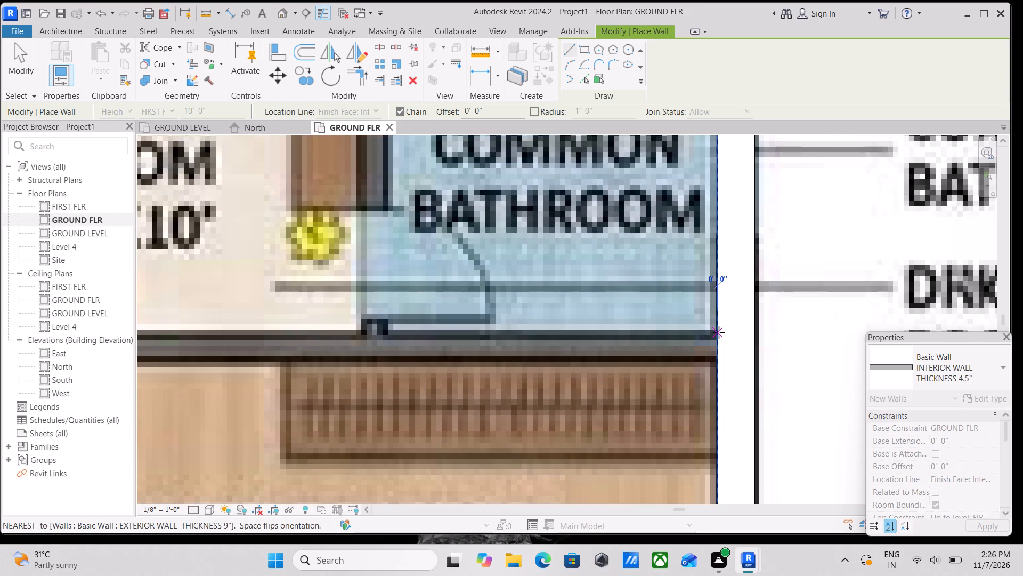
pyautogui.scroll(-4, 719, 332)
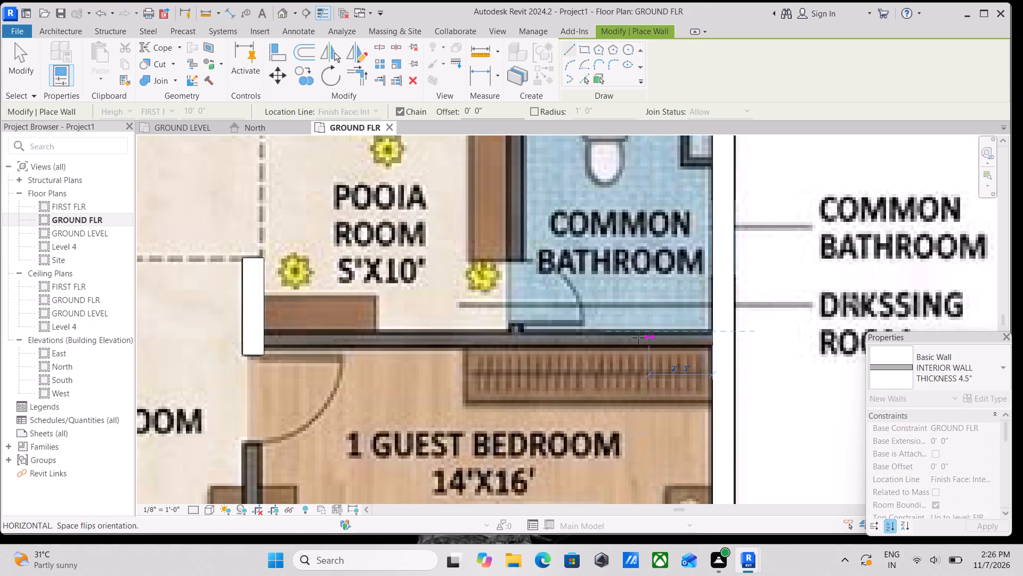
pyautogui.scroll(-1, 631, 339)
pyautogui.moveTo(631, 339); pyautogui.dragTo(704, 330, button='middle')
pyautogui.moveTo(566, 329); pyautogui.dragTo(667, 324, button='middle')
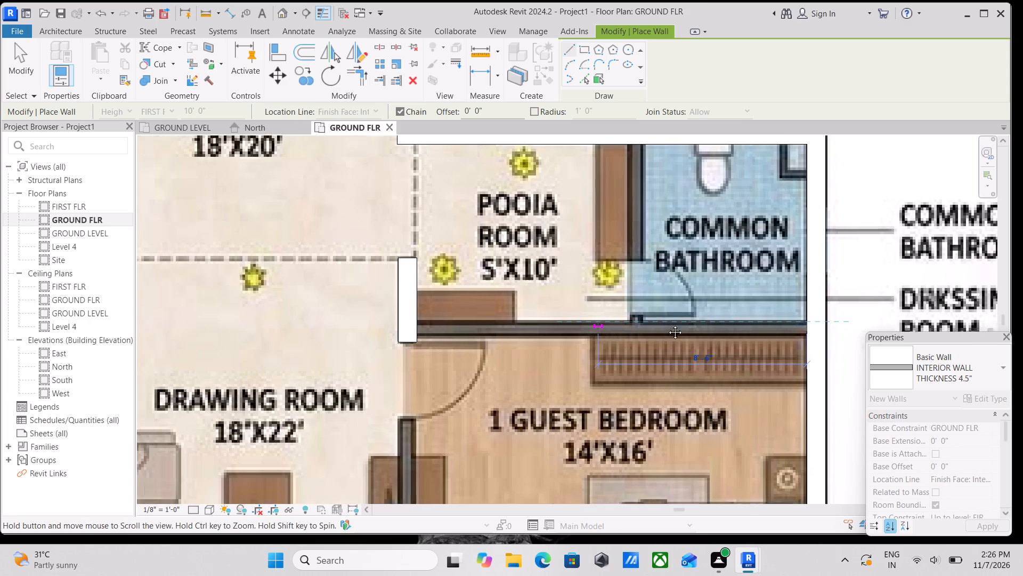
pyautogui.moveTo(667, 324); pyautogui.dragTo(710, 323, button='middle')
pyautogui.scroll(3, 522, 317)
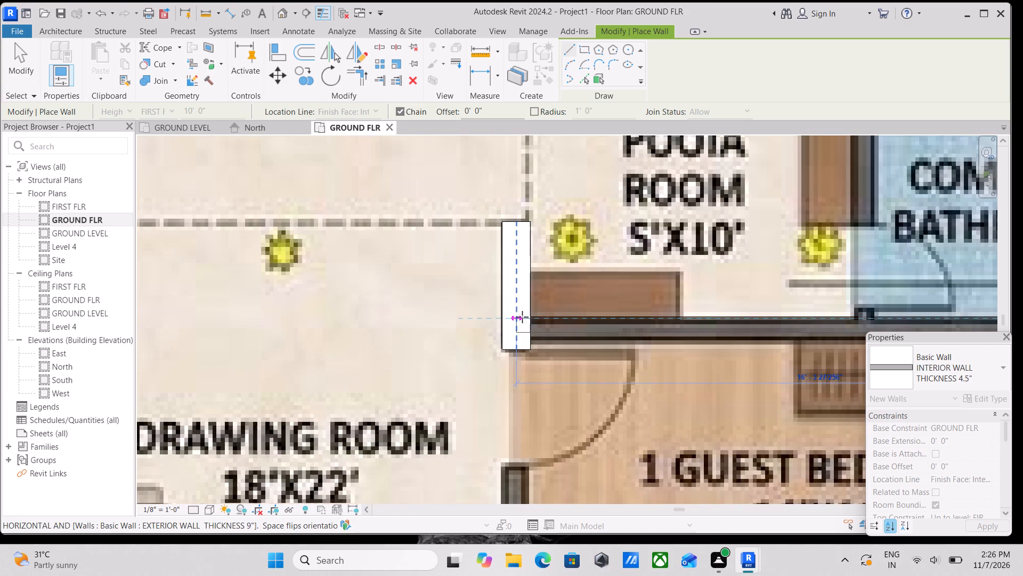
pyautogui.click(530, 316)
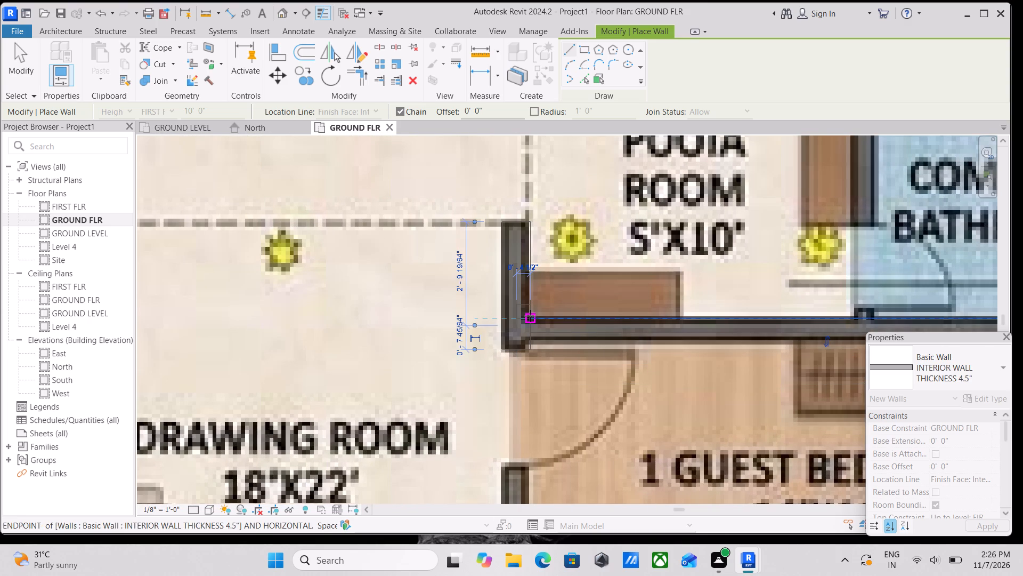
pyautogui.press('Escape')
# Draw a 4.5" interior wall between pooja room and common bathroom, from the kitchen wall to the guest bedroom wall, flipping its orientation.
pyautogui.scroll(-3, 648, 313)
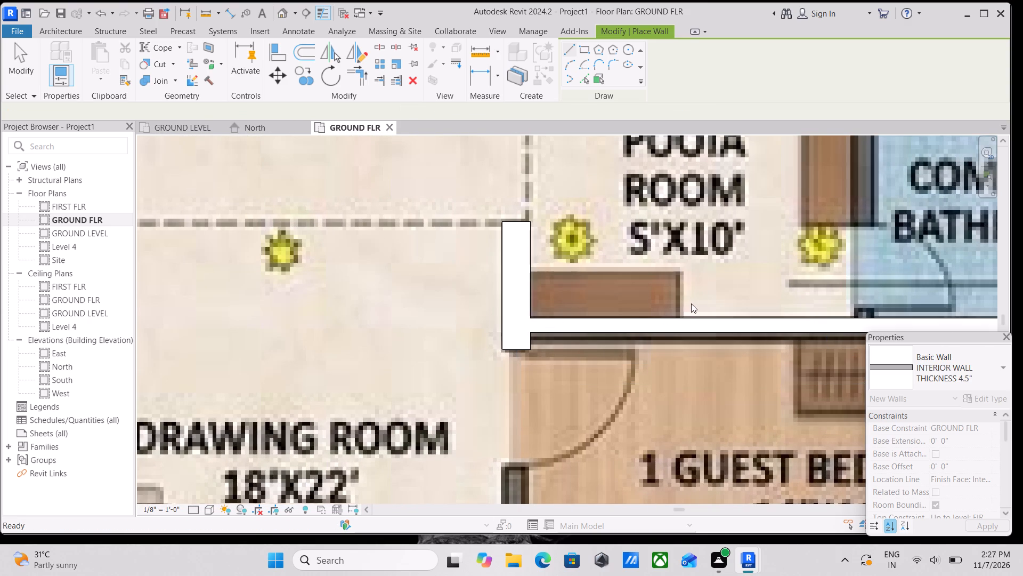
pyautogui.scroll(-3, 694, 303)
pyautogui.moveTo(695, 302); pyautogui.dragTo(630, 327, button='middle')
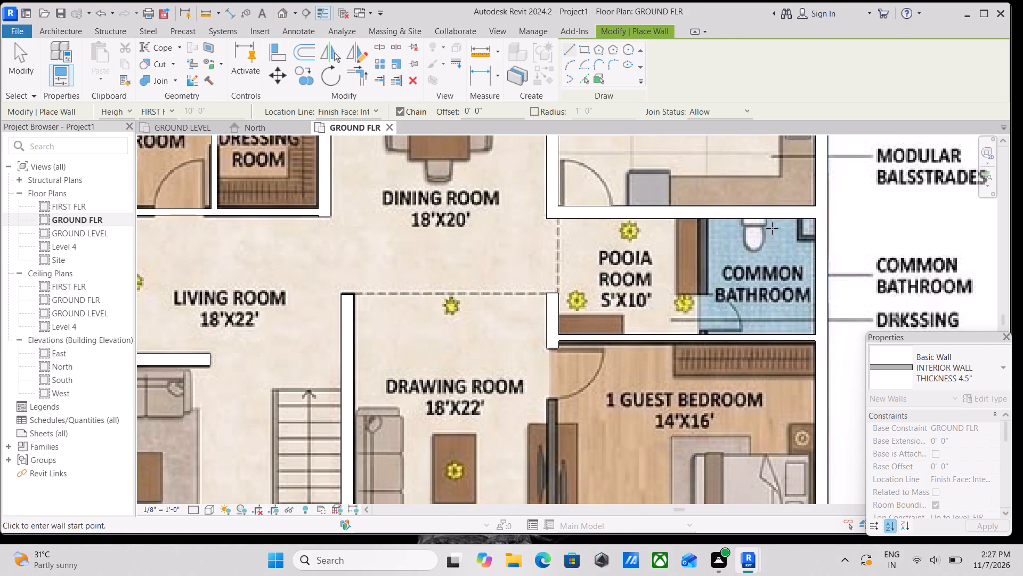
pyautogui.scroll(1, 772, 226)
pyautogui.scroll(6, 700, 233)
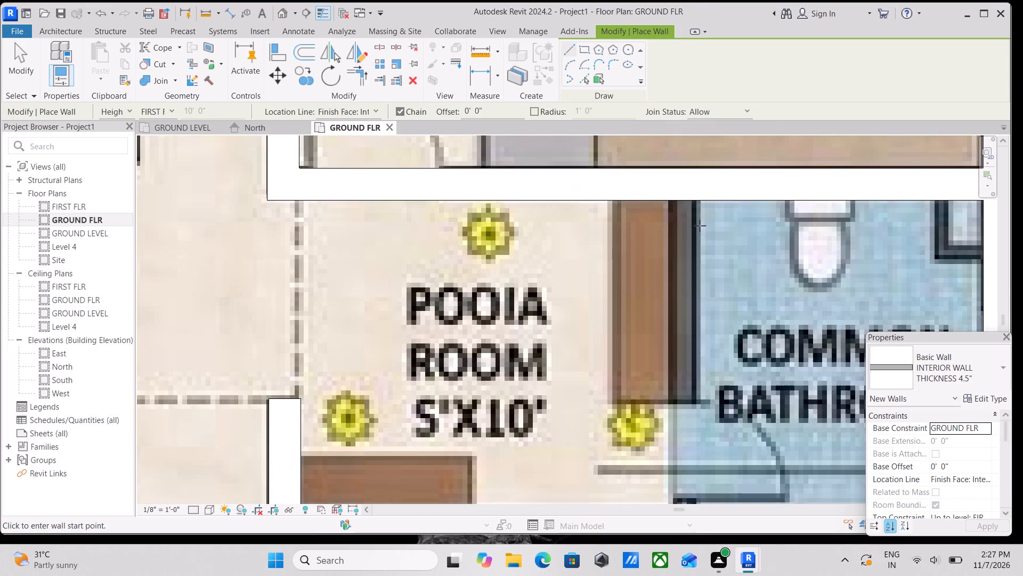
pyautogui.click(696, 201)
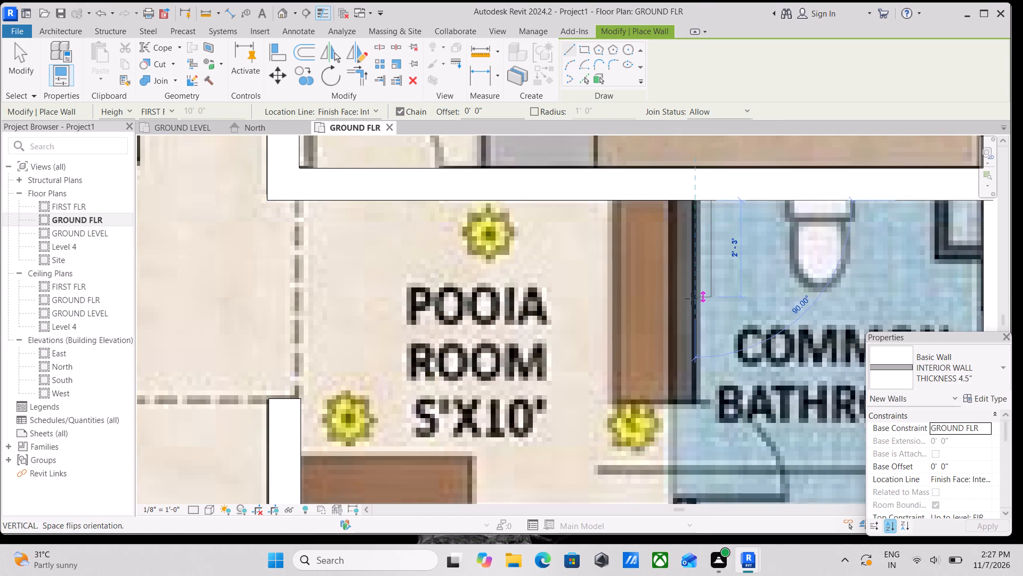
pyautogui.scroll(-1, 691, 299)
pyautogui.moveTo(691, 299); pyautogui.dragTo(678, 240, button='middle')
pyautogui.scroll(-1, 681, 299)
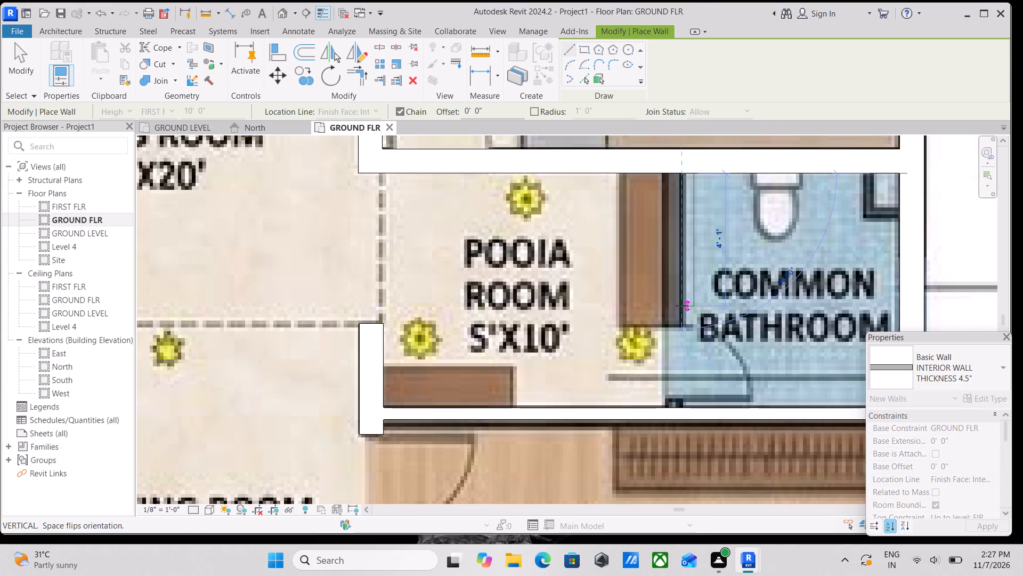
pyautogui.press('space')
pyautogui.scroll(-2, 680, 347)
pyautogui.moveTo(680, 347); pyautogui.dragTo(680, 342, button='middle')
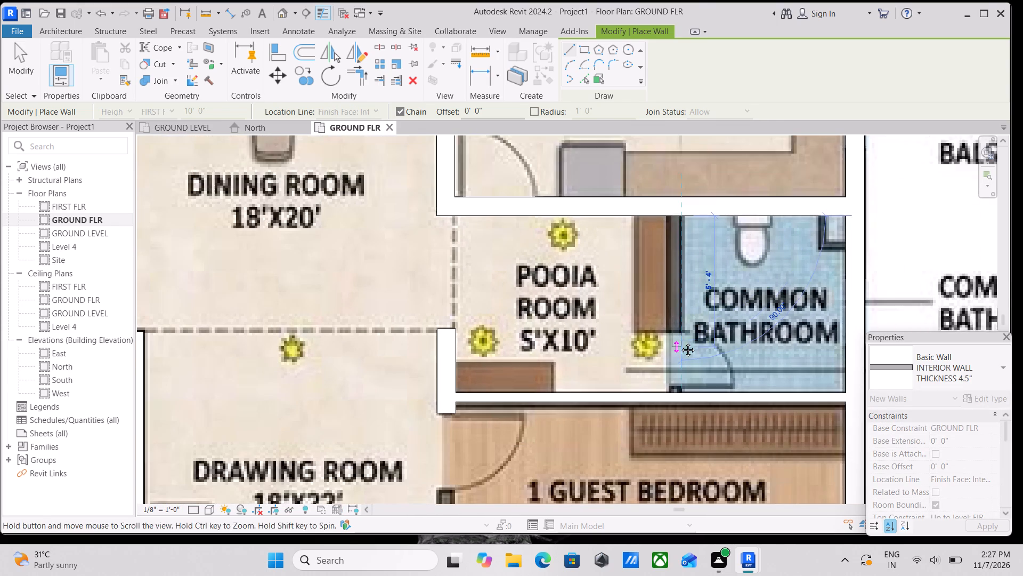
pyautogui.moveTo(680, 342); pyautogui.dragTo(680, 305, button='middle')
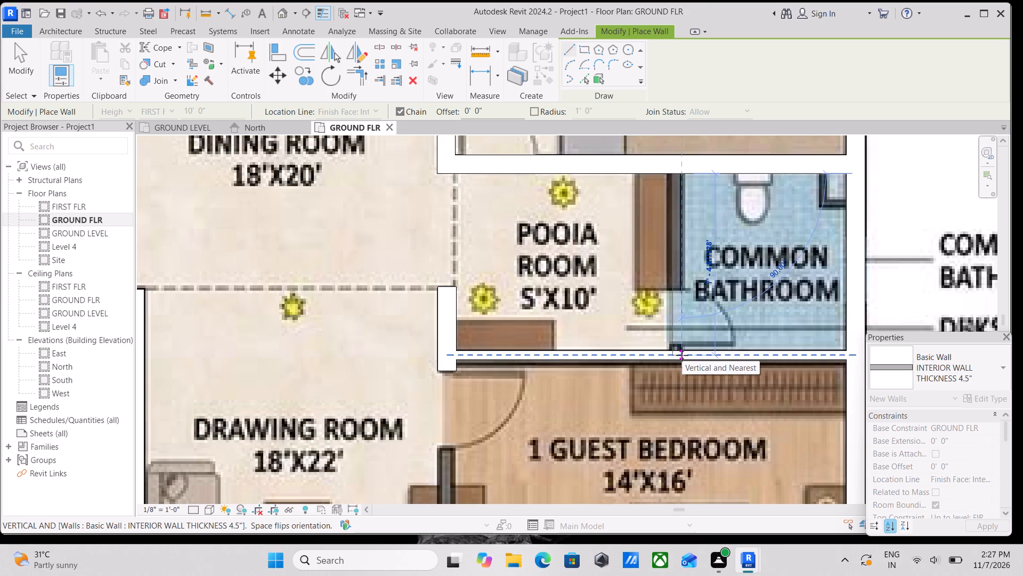
pyautogui.click(682, 355)
pyautogui.press('Escape')
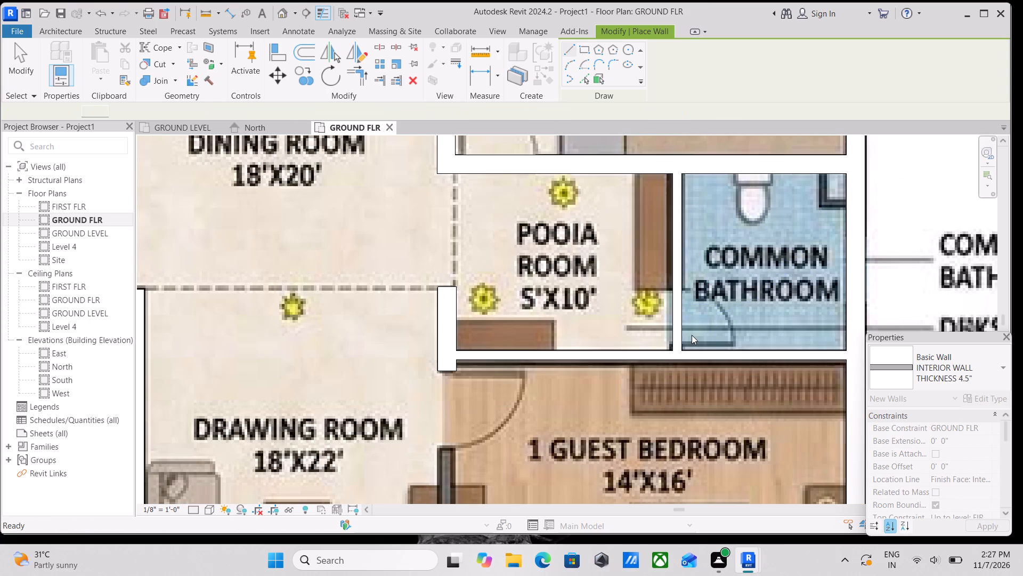
# Draw an INTERIOR WALL THICKNESS 4.5" wall between drawing room and guest bedroom, from the outer wall up to the short 9" wall, flipping its orientation.
pyautogui.scroll(-3, 692, 335)
pyautogui.scroll(-2, 599, 382)
pyautogui.moveTo(595, 371); pyautogui.dragTo(644, 244, button='middle')
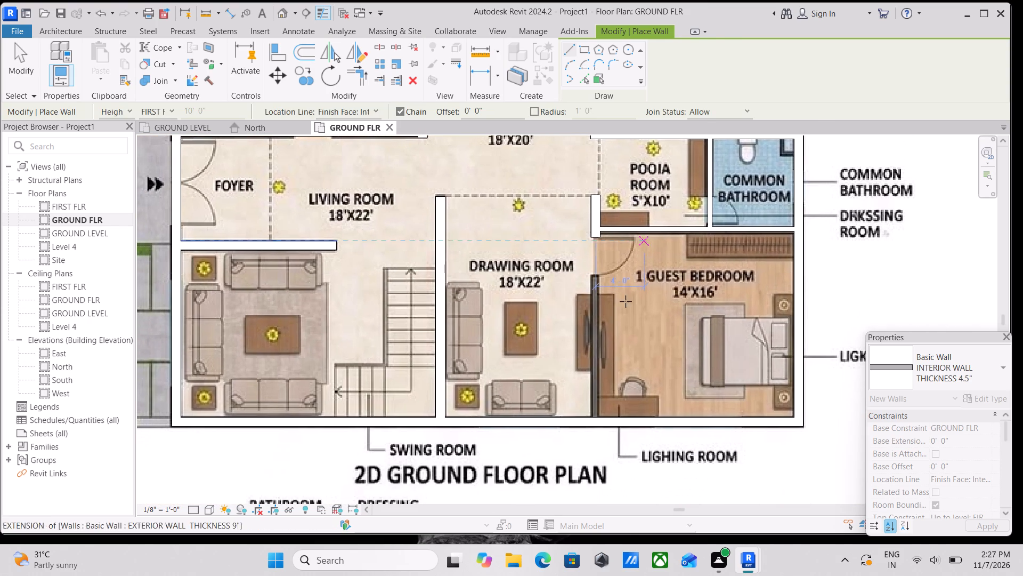
pyautogui.scroll(4, 602, 249)
pyautogui.scroll(-1, 608, 280)
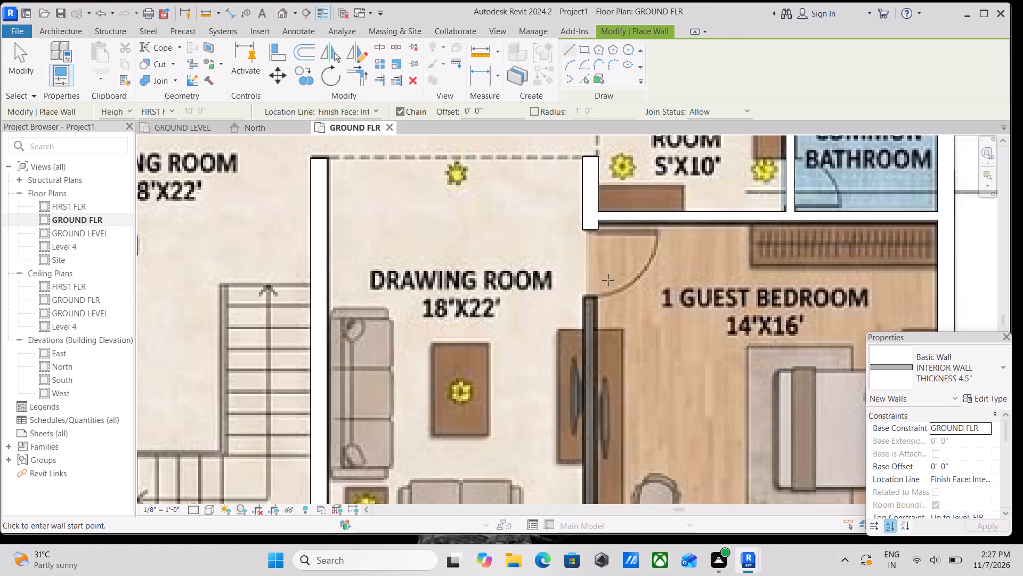
pyautogui.scroll(-2, 608, 280)
pyautogui.middleClick(608, 279)
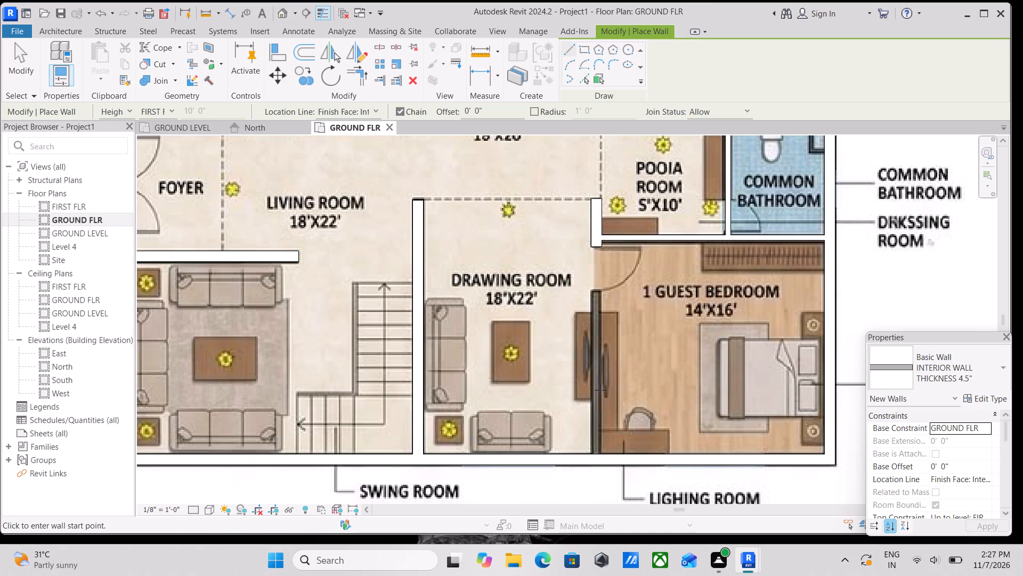
pyautogui.scroll(5, 584, 466)
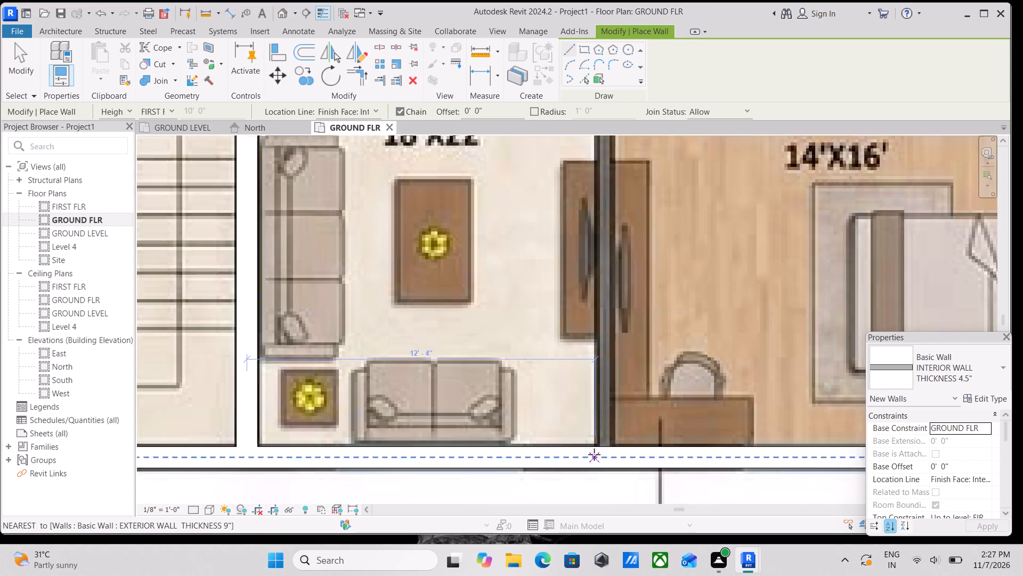
pyautogui.scroll(4, 594, 454)
pyautogui.click(600, 443)
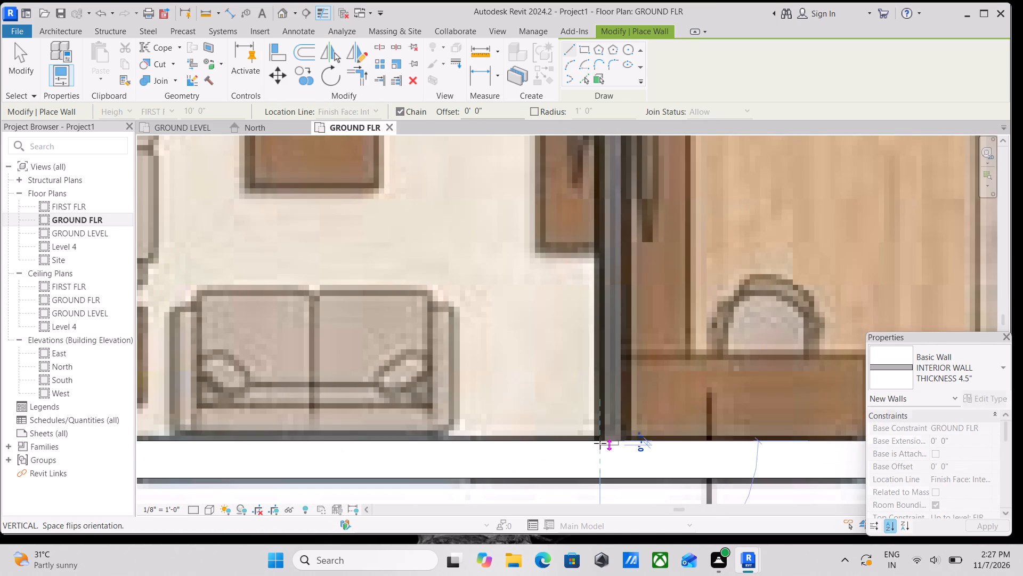
pyautogui.scroll(-2, 624, 324)
pyautogui.moveTo(624, 324); pyautogui.dragTo(582, 366, button='middle')
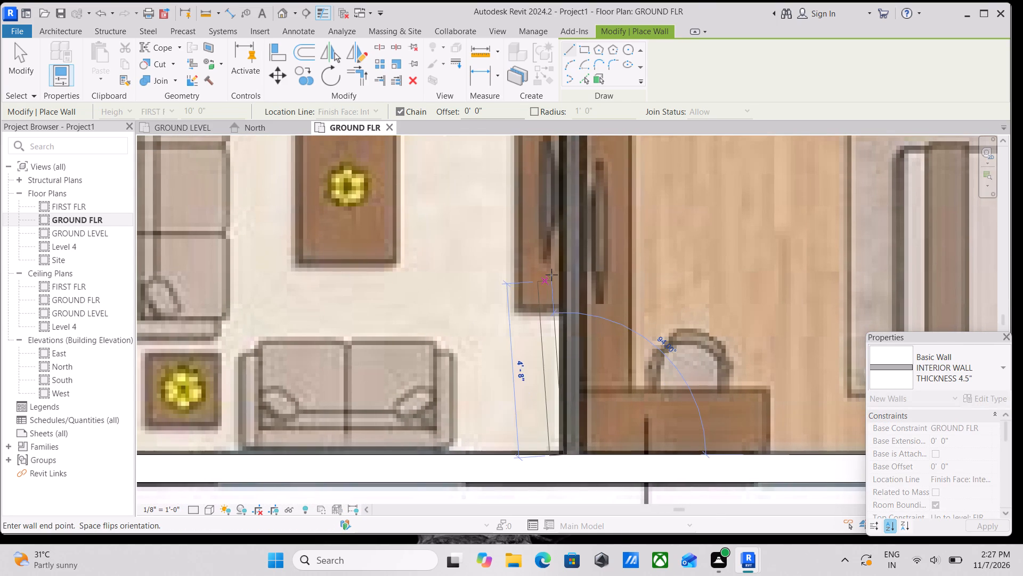
pyautogui.press('space')
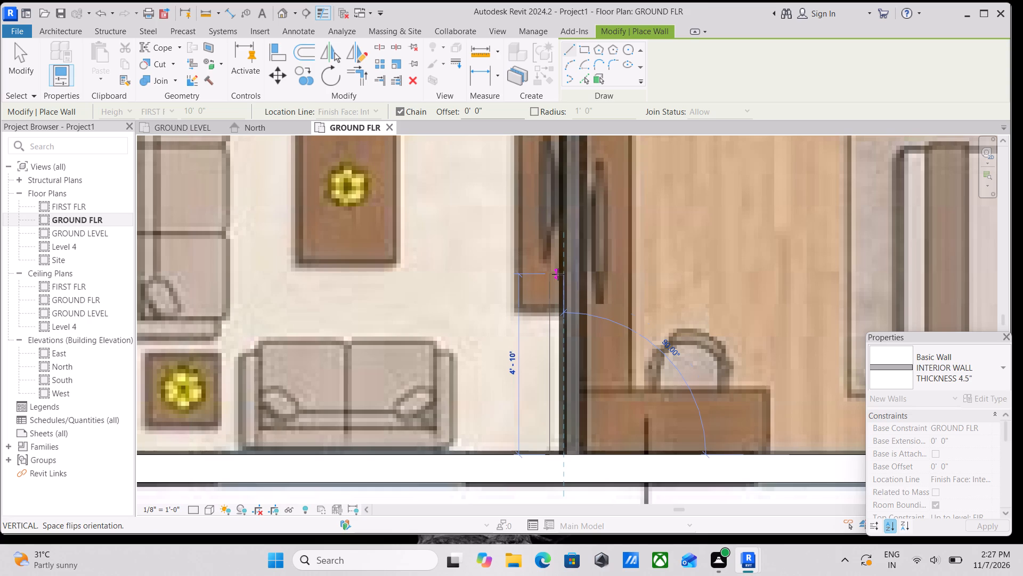
pyautogui.scroll(-3, 558, 274)
pyautogui.moveTo(558, 274); pyautogui.dragTo(563, 358, button='middle')
pyautogui.scroll(-1, 563, 345)
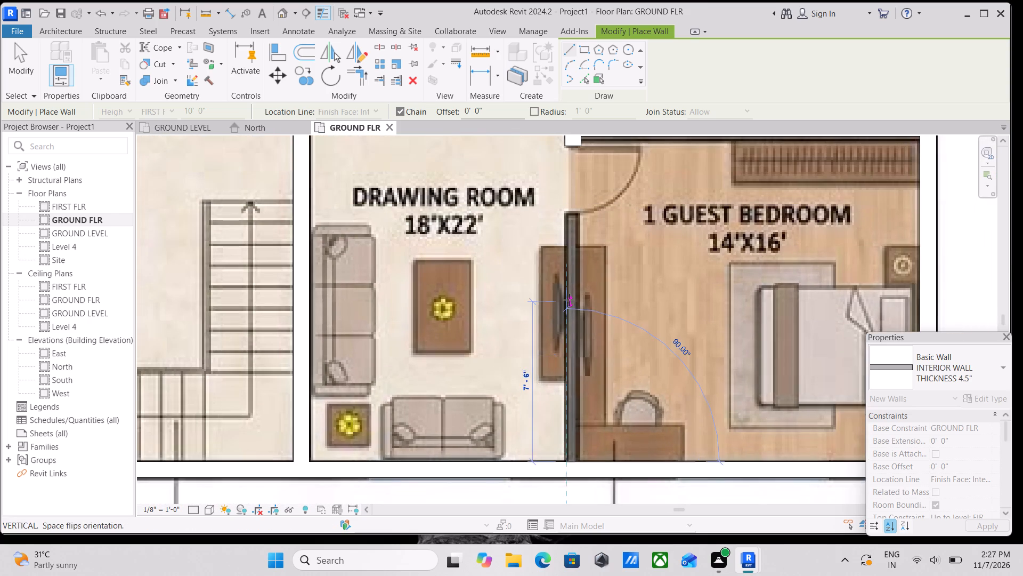
pyautogui.scroll(-1, 569, 300)
pyautogui.moveTo(569, 300); pyautogui.dragTo(566, 331, button='middle')
pyautogui.moveTo(572, 231); pyautogui.dragTo(566, 290, button='middle')
pyautogui.scroll(-1, 572, 234)
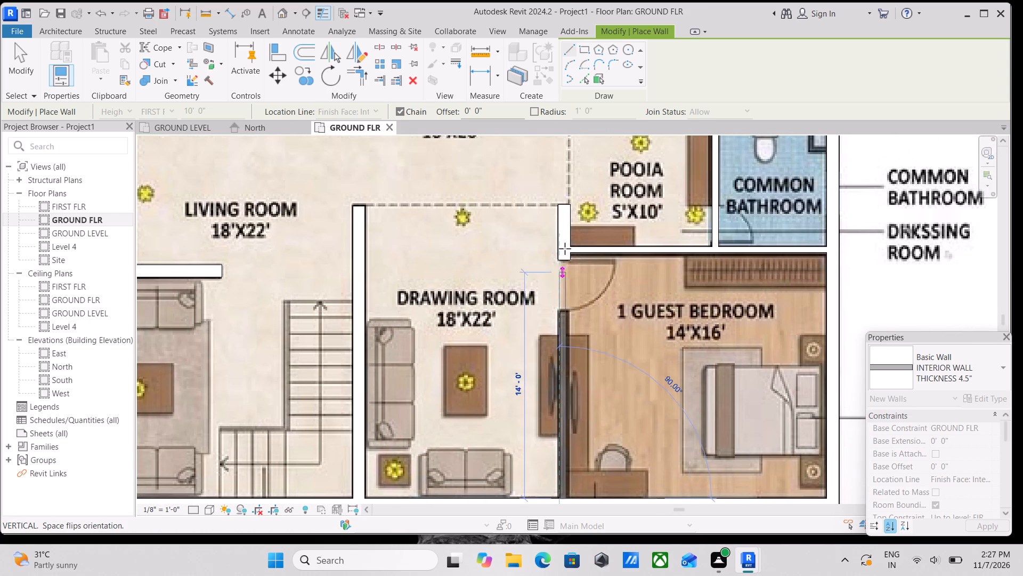
pyautogui.scroll(8, 565, 249)
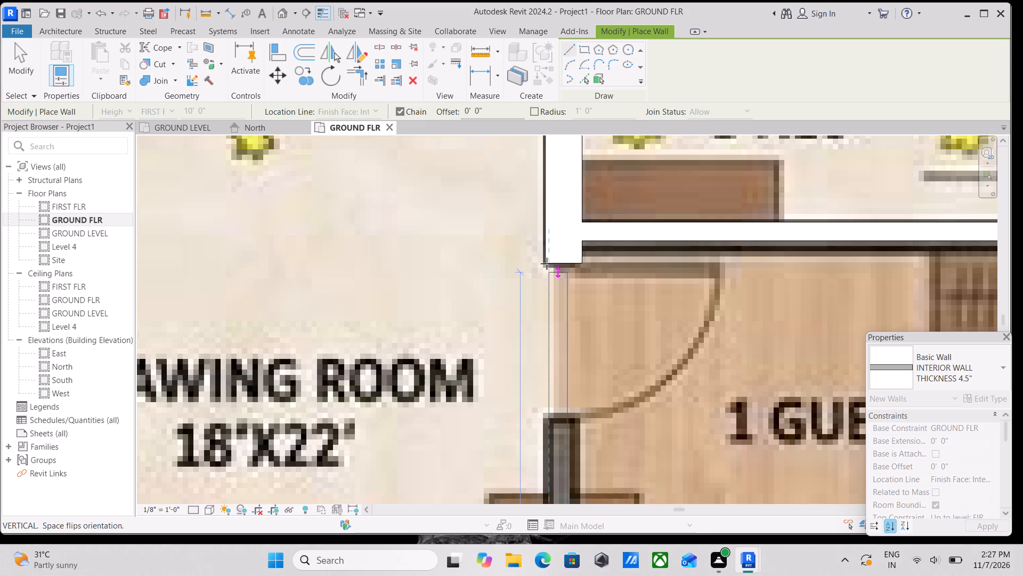
pyautogui.scroll(2, 547, 263)
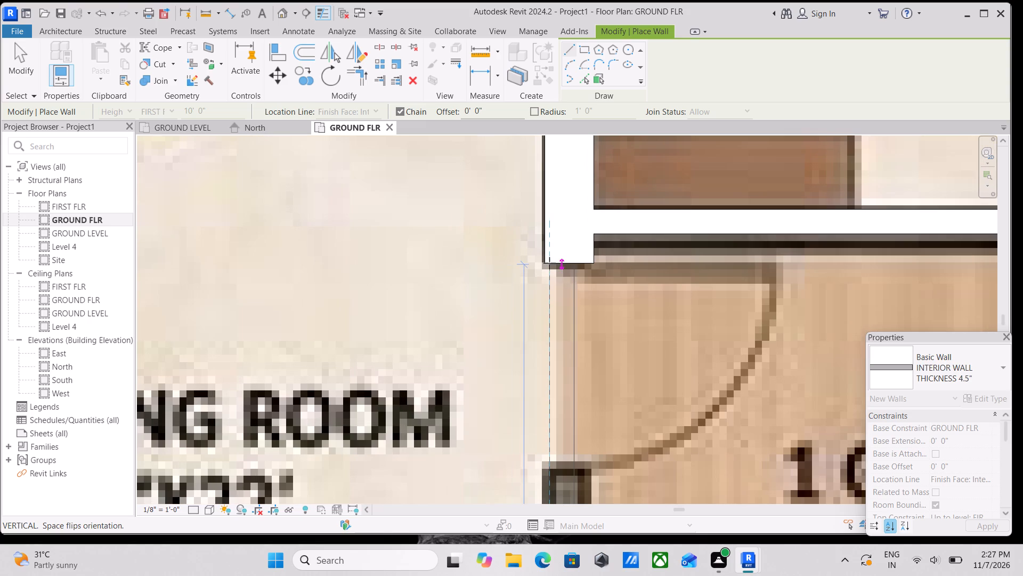
pyautogui.click(549, 262)
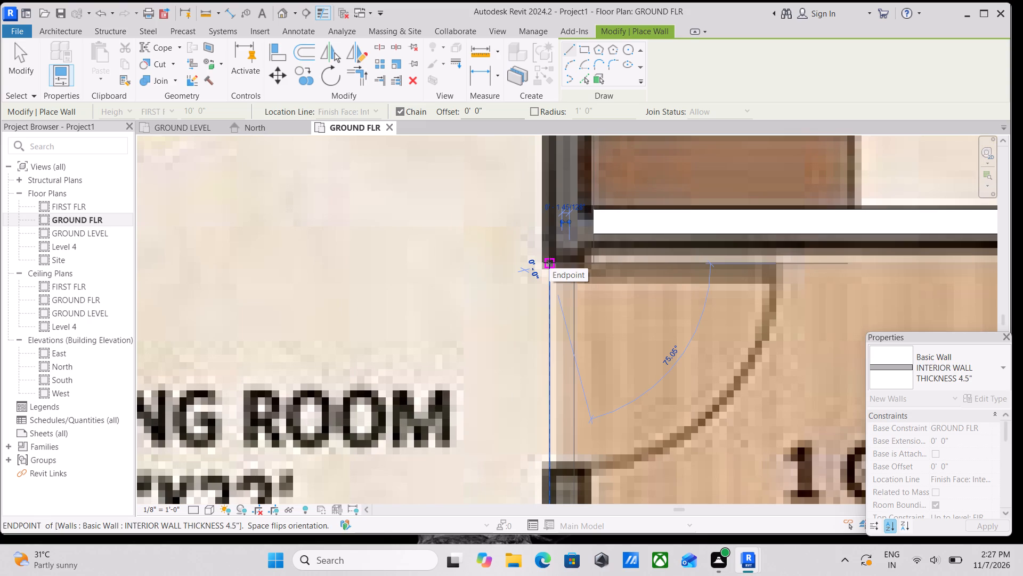
pyautogui.press('Escape')
pyautogui.press('Escape')
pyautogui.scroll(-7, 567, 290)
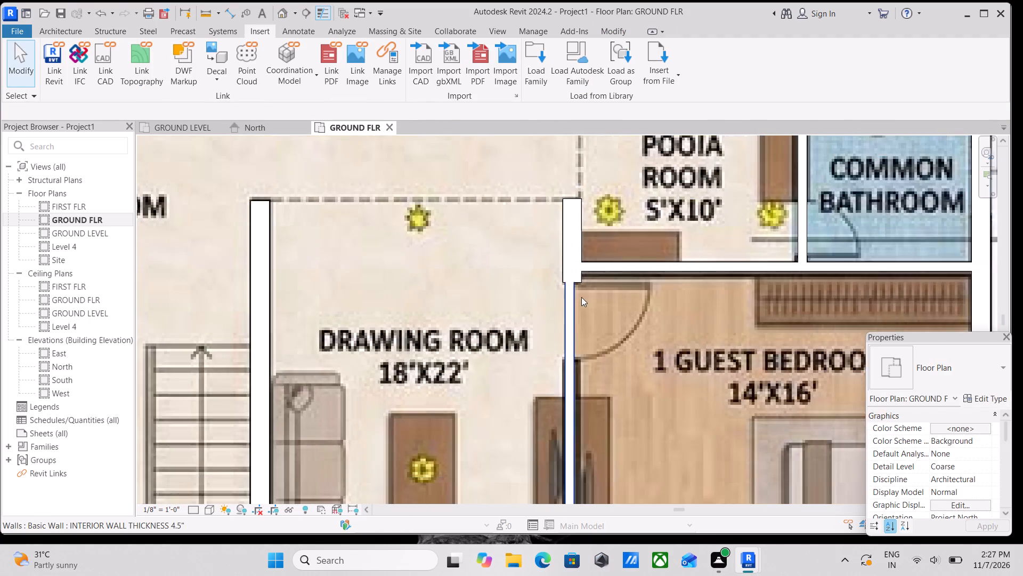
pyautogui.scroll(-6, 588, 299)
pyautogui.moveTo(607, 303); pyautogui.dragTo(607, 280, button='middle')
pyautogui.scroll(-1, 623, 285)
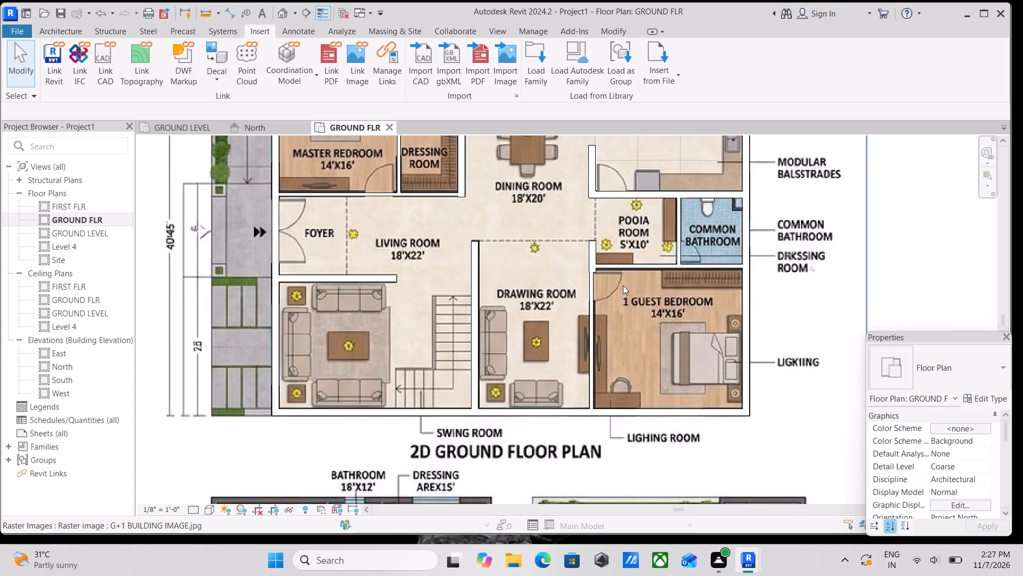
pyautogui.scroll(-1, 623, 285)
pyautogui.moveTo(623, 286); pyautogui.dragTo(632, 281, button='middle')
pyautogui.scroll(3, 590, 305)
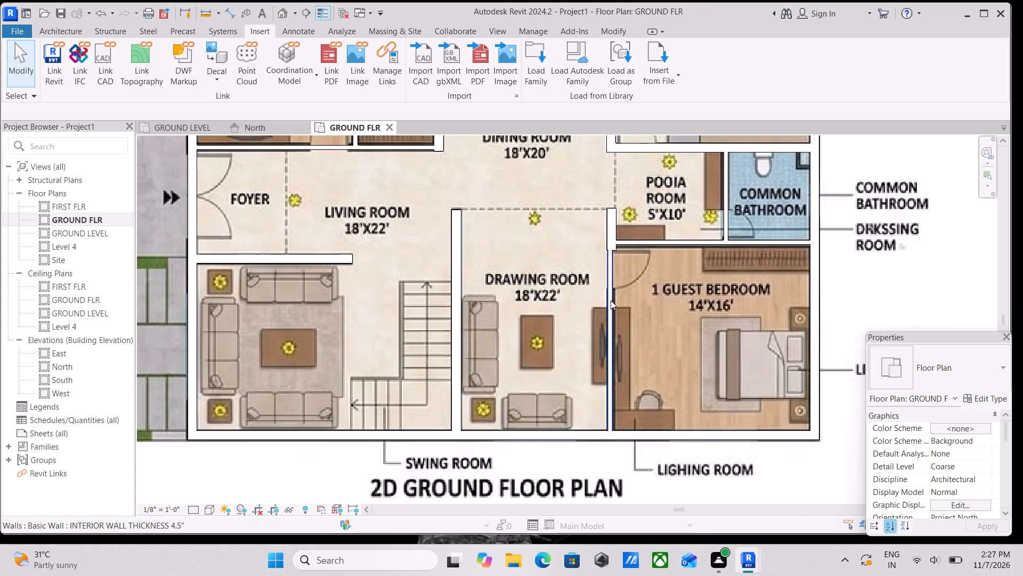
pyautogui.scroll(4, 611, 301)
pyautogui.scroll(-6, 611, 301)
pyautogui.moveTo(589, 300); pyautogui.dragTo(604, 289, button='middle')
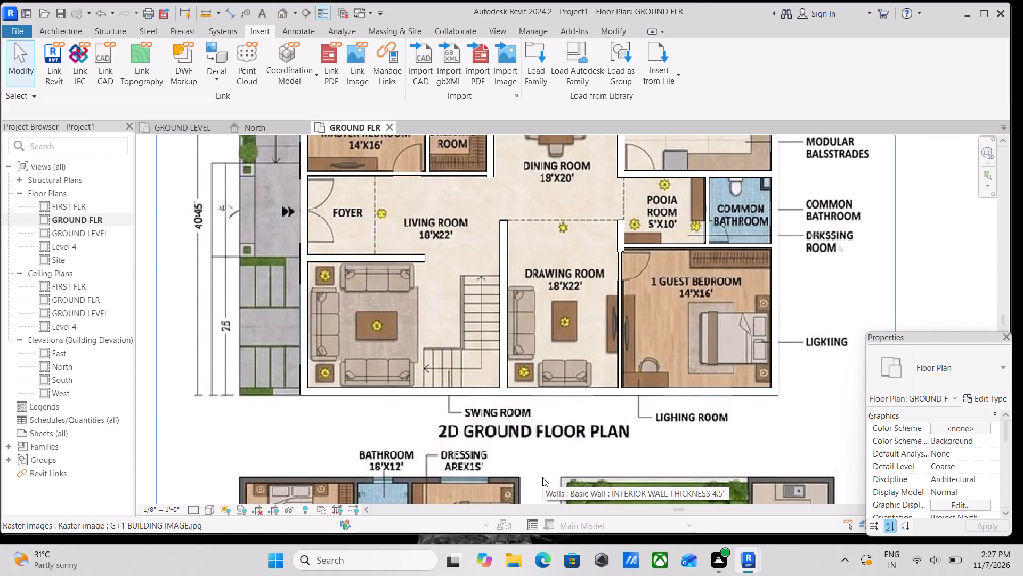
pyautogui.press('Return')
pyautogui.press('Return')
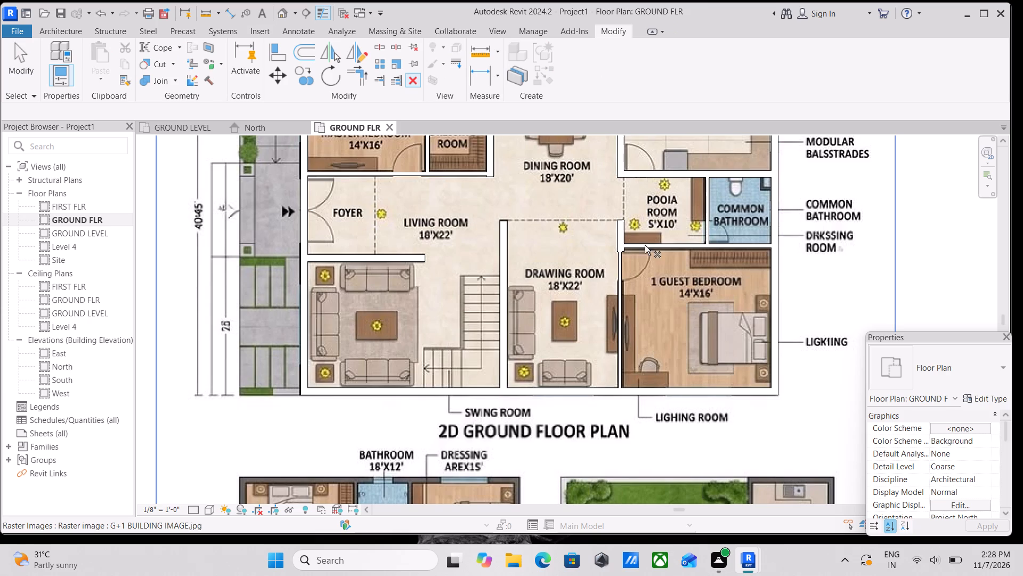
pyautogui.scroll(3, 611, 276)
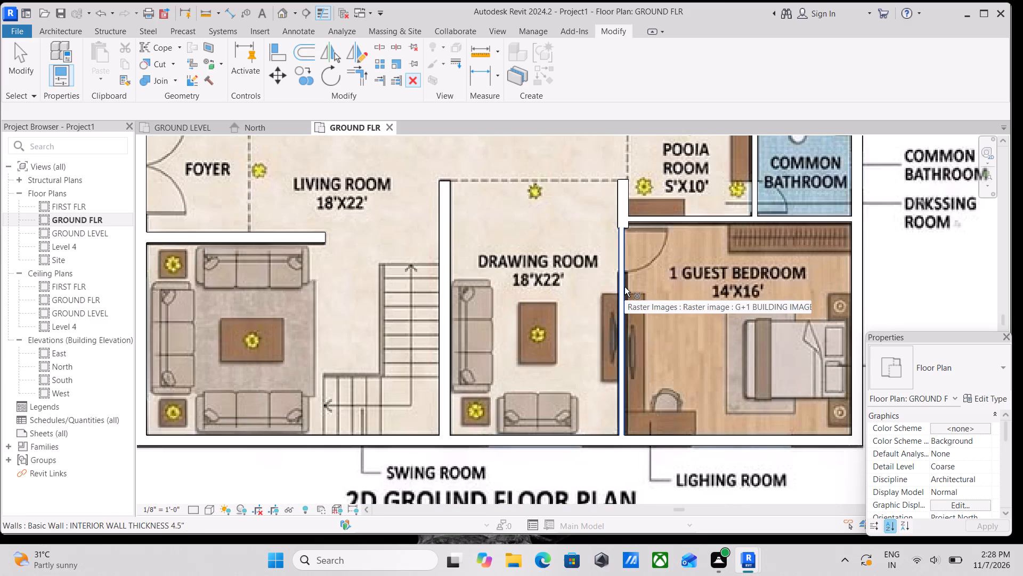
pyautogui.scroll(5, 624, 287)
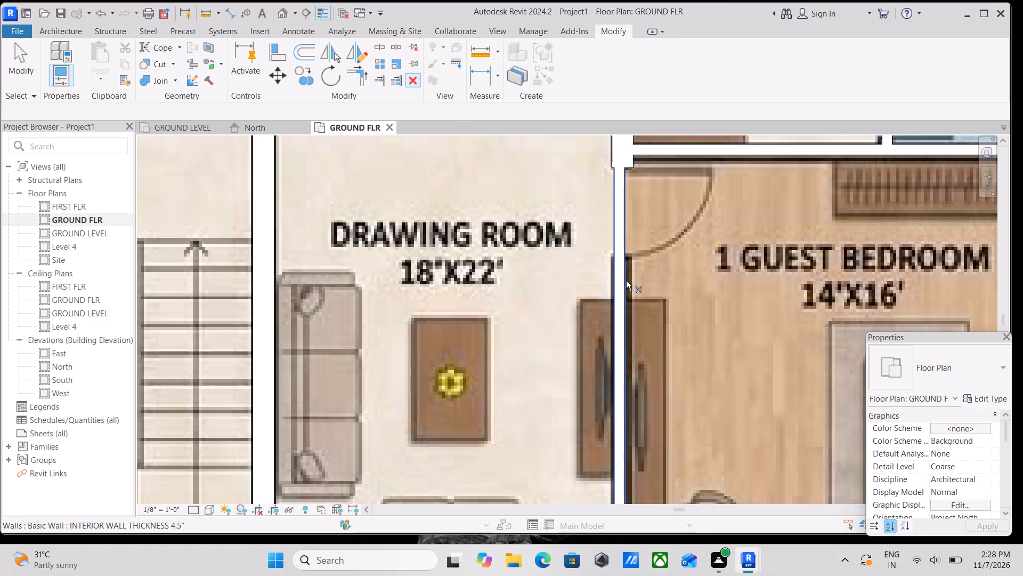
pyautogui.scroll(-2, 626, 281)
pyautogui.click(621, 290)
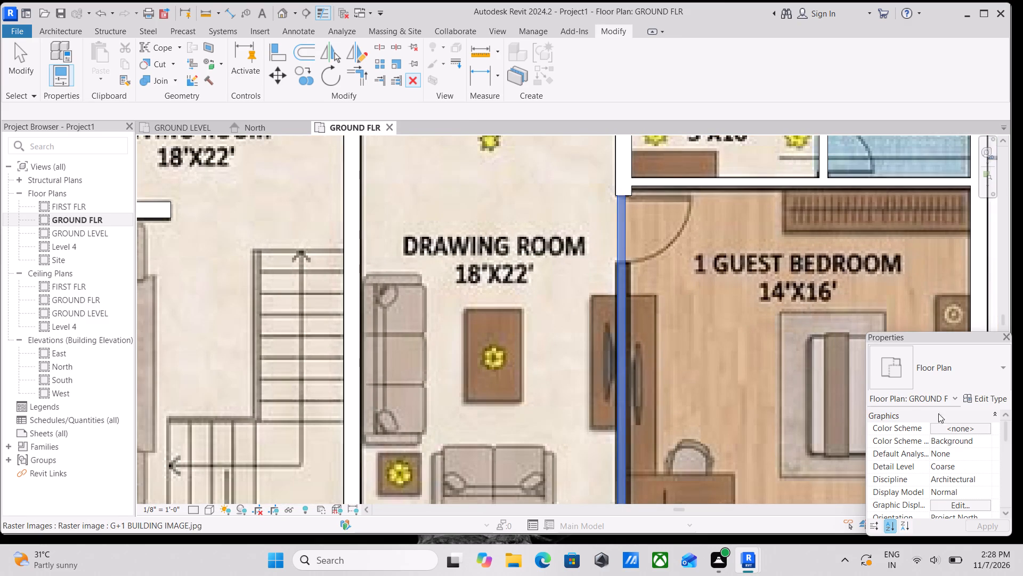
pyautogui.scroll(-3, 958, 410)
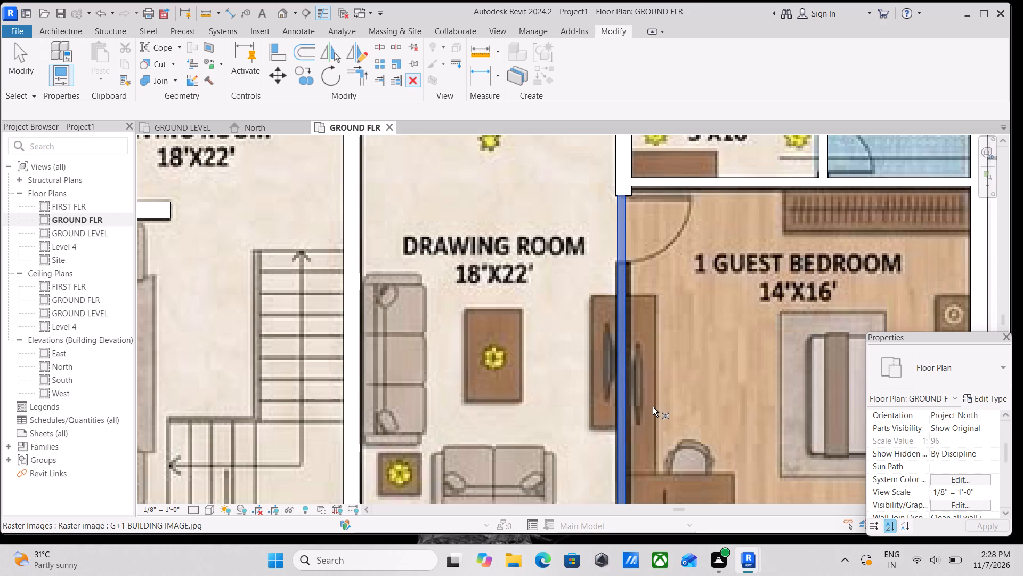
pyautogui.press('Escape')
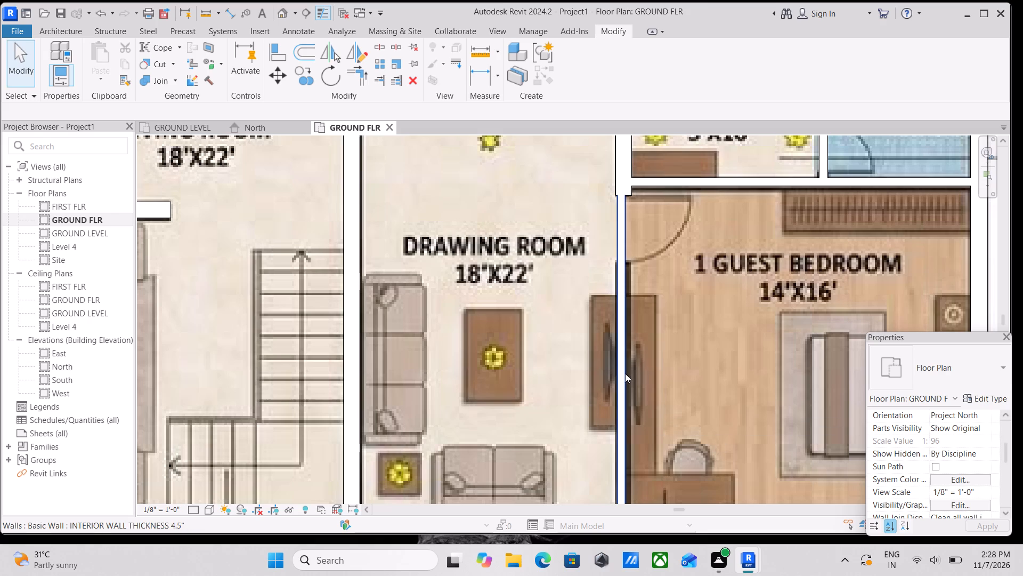
# Change the wall between drawing room and guest bedroom to the EXTERIOR WALL THICKNESS 9" type.
pyautogui.click(625, 373)
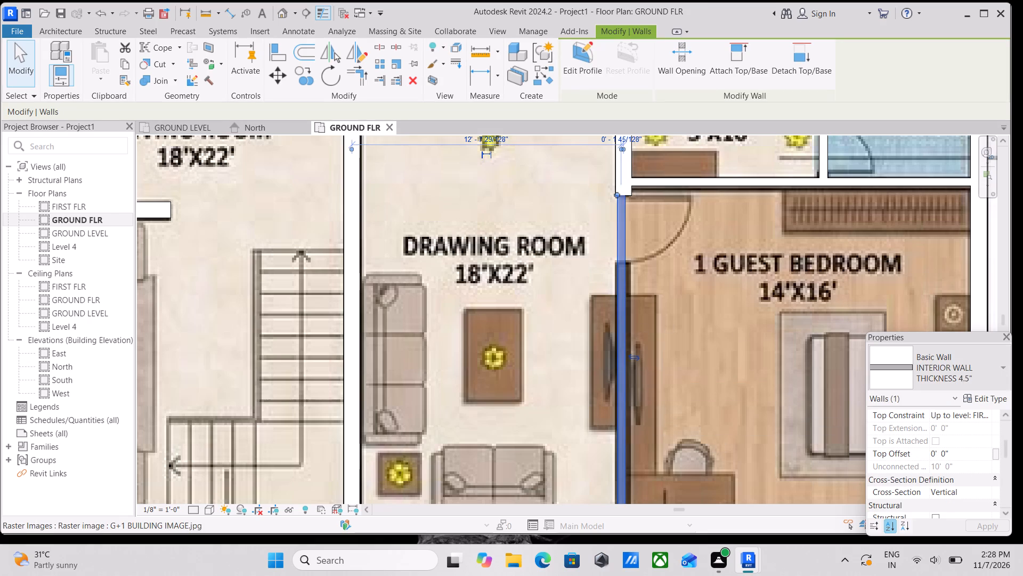
pyautogui.click(988, 382)
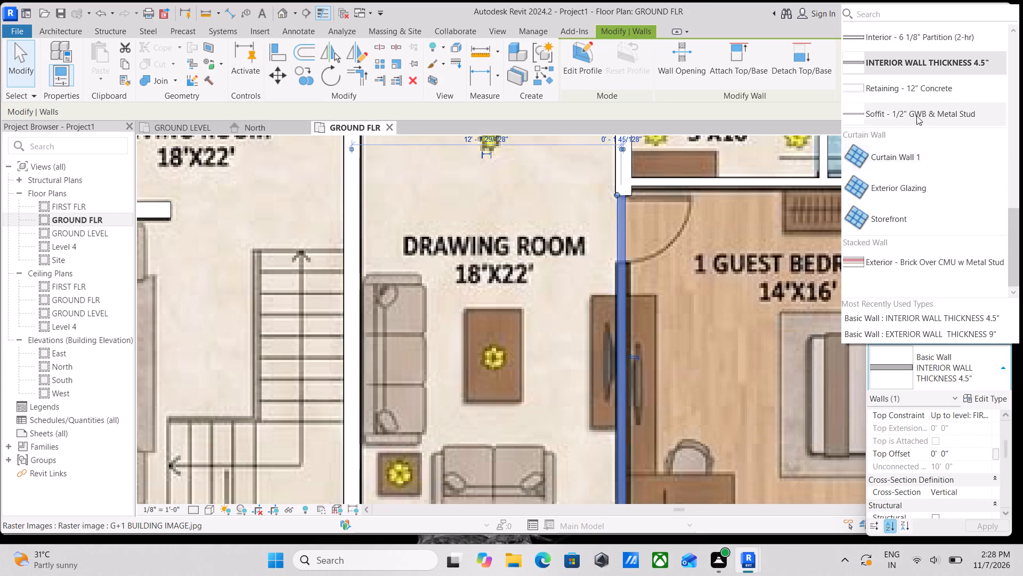
pyautogui.scroll(2, 916, 110)
pyautogui.scroll(4, 907, 168)
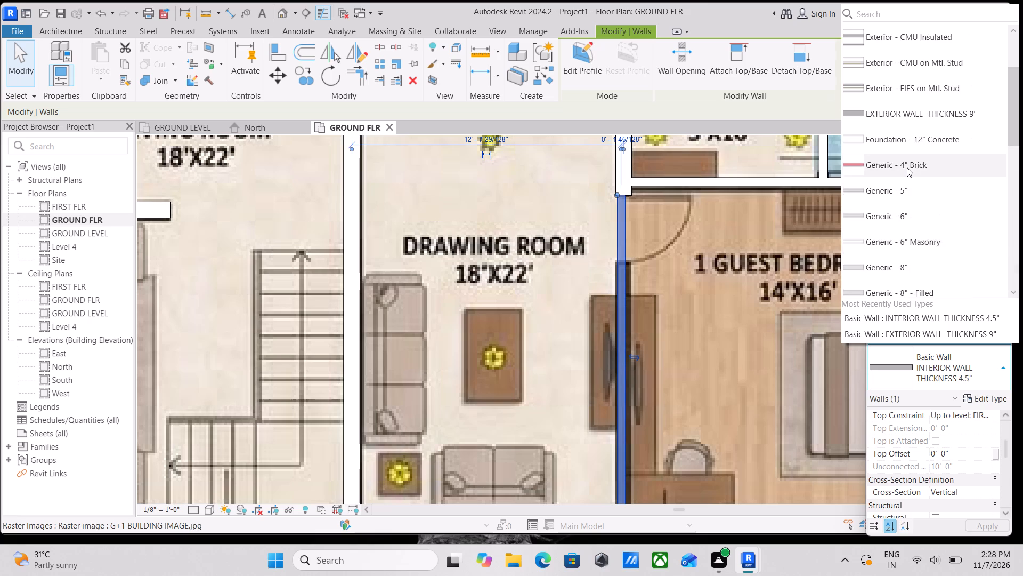
pyautogui.click(903, 118)
pyautogui.scroll(-2, 710, 236)
pyautogui.moveTo(710, 236); pyautogui.dragTo(746, 205, button='middle')
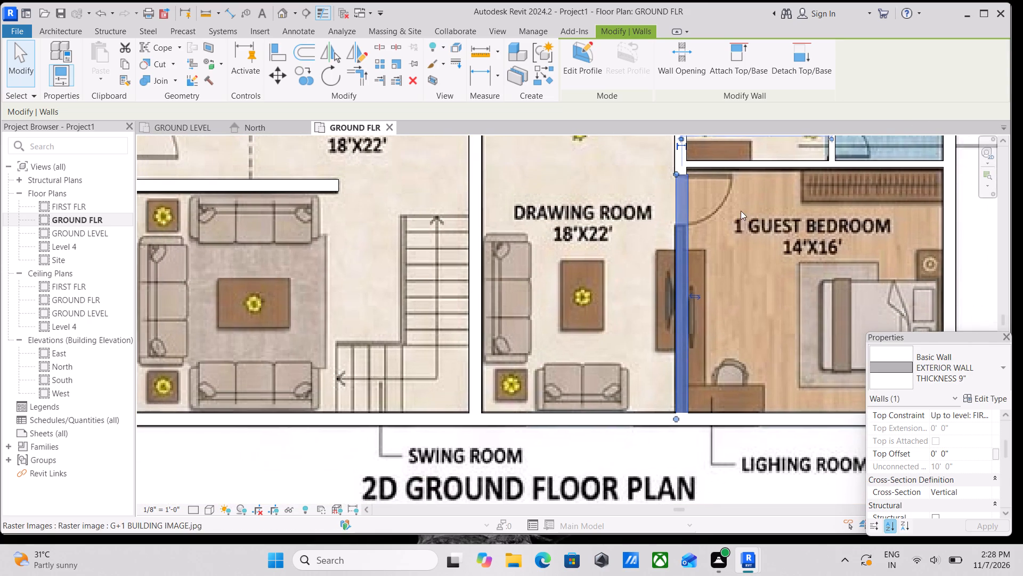
pyautogui.scroll(1, 691, 215)
pyautogui.moveTo(691, 215); pyautogui.dragTo(697, 233, button='middle')
pyautogui.scroll(2, 696, 225)
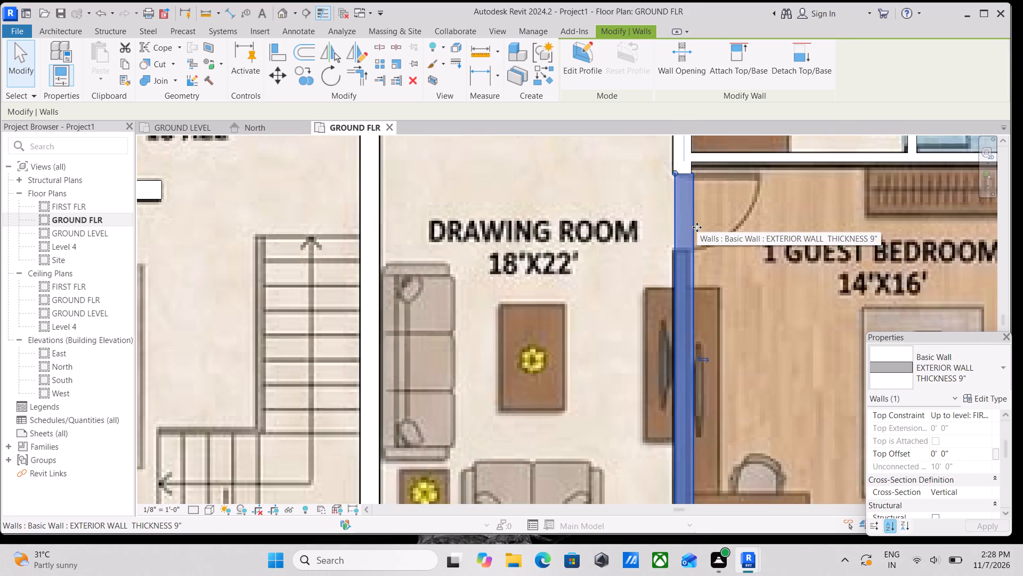
pyautogui.moveTo(697, 227); pyautogui.dragTo(693, 329, button='middle')
pyautogui.scroll(6, 658, 272)
pyautogui.press('Escape')
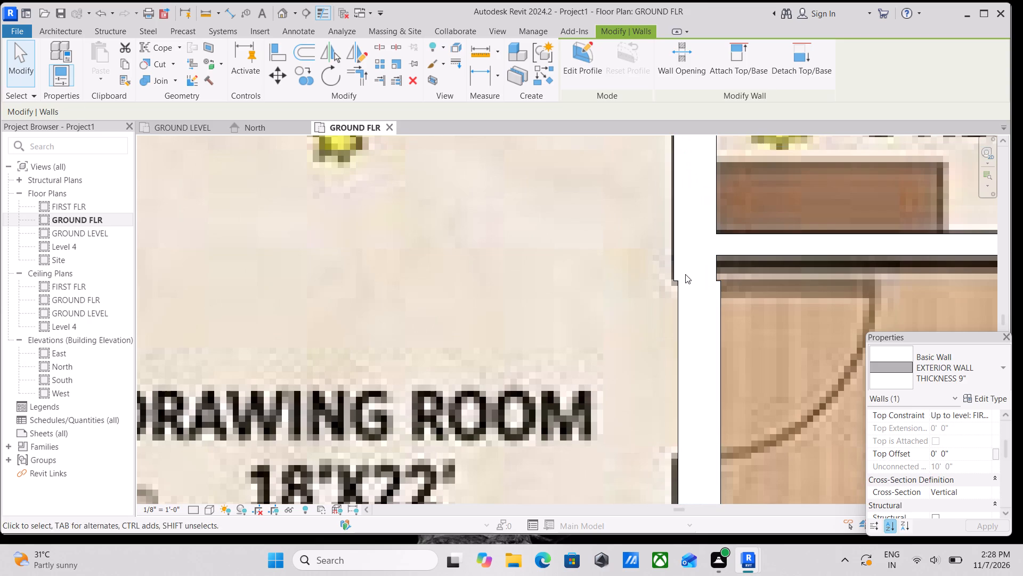
# Align the drawing-room face of the guest bedroom wall with the face of the short 9" wall beside the pooja room.
pyautogui.press('a')
pyautogui.press('l')
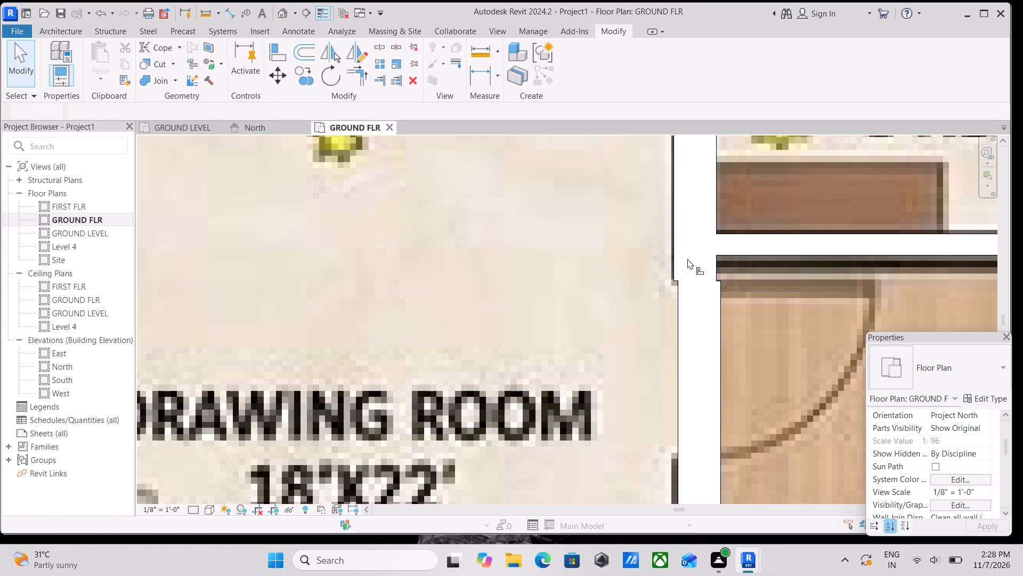
pyautogui.scroll(8, 679, 286)
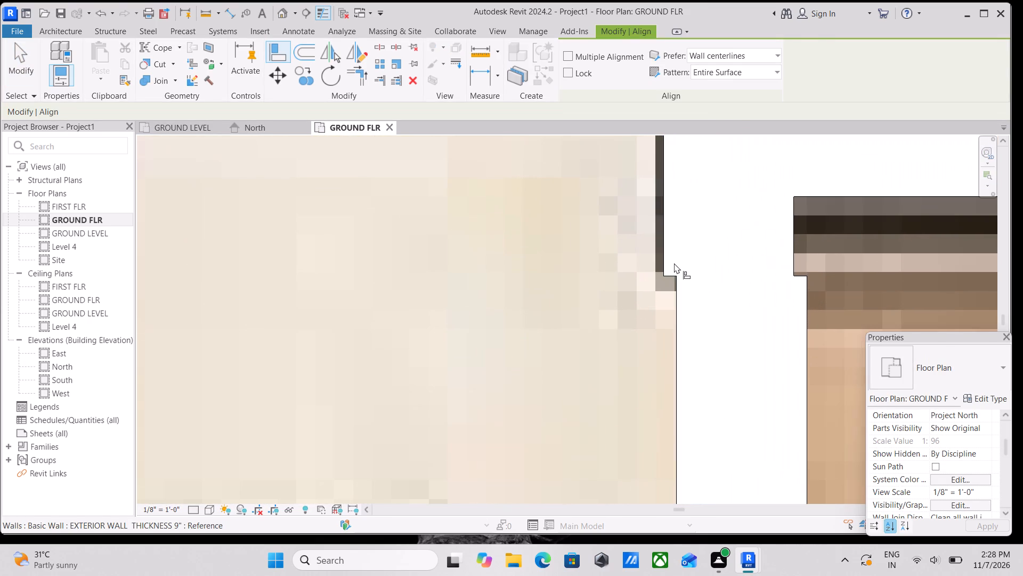
pyautogui.click(668, 255)
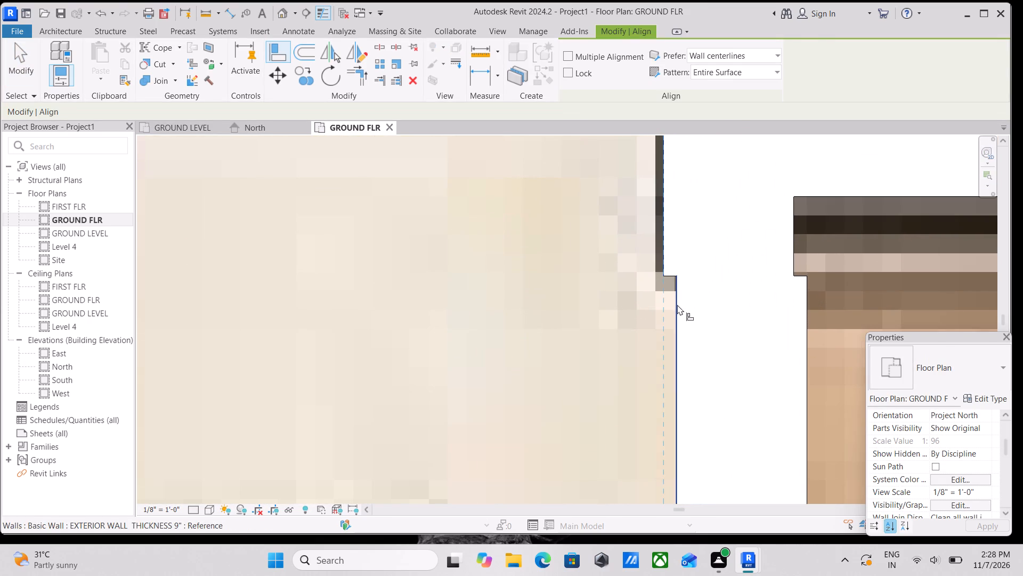
pyautogui.click(677, 305)
pyautogui.scroll(-8, 681, 304)
pyautogui.press('Escape')
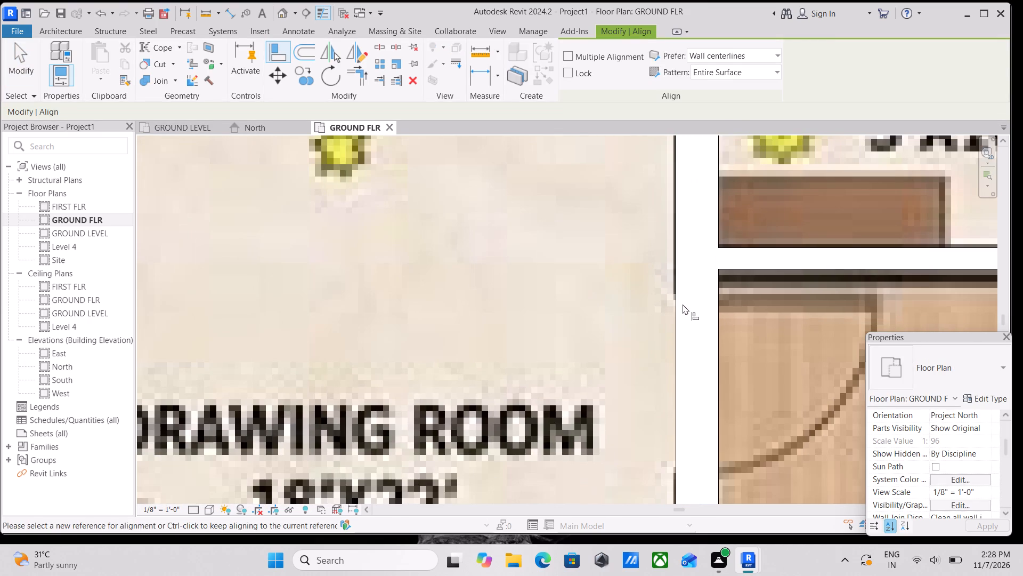
pyautogui.press('Escape')
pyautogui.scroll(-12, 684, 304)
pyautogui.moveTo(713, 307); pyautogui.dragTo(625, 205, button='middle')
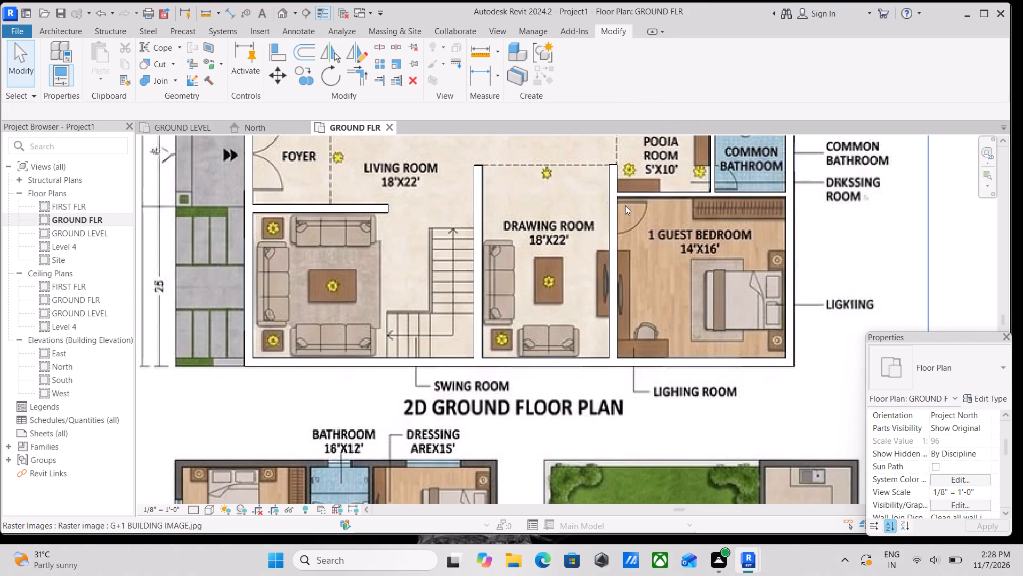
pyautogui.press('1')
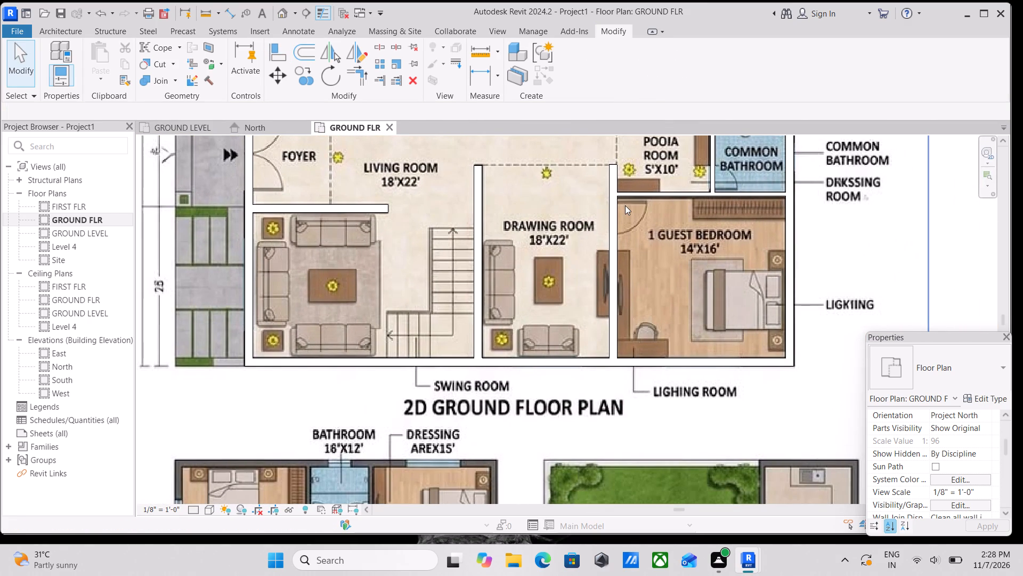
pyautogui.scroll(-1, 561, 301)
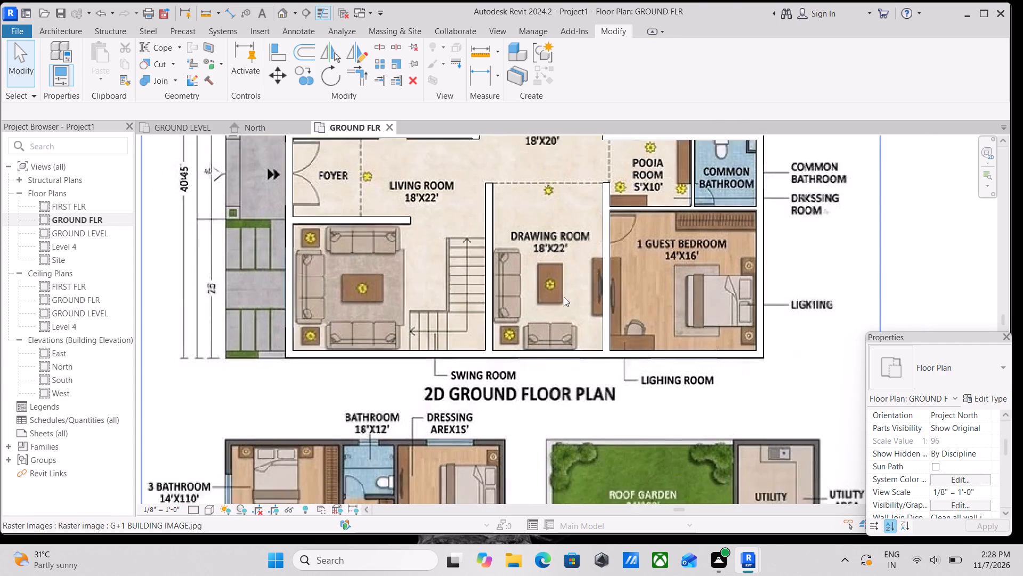
# Draw an INTERIOR WALL THICKNESS 4.5" wall between kitchen and pantry, from the outer wall down to the partition's end on the plan image.
pyautogui.scroll(-2, 564, 297)
pyautogui.scroll(1, 569, 268)
pyautogui.moveTo(568, 258); pyautogui.dragTo(645, 398, button='middle')
pyautogui.scroll(1, 615, 329)
pyautogui.scroll(1, 617, 282)
pyautogui.scroll(-1, 618, 280)
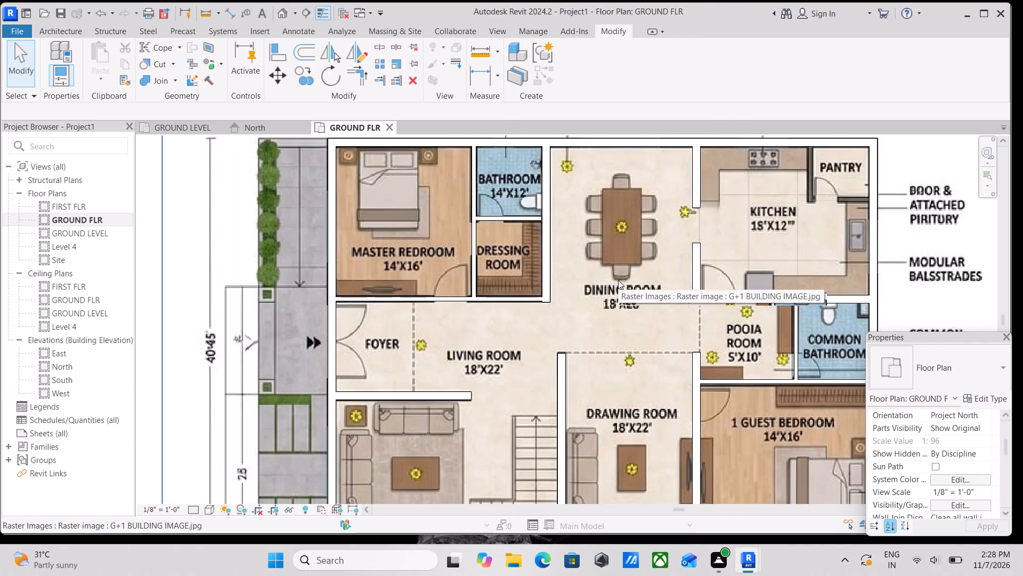
pyautogui.scroll(-1, 618, 280)
pyautogui.scroll(5, 777, 221)
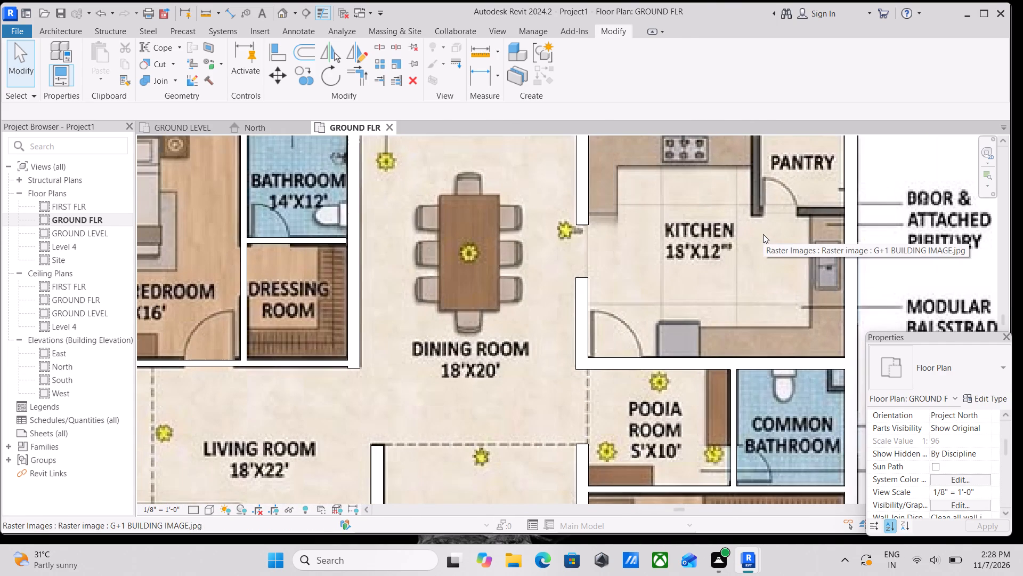
pyautogui.write('WA')
pyautogui.scroll(2, 789, 199)
pyautogui.moveTo(745, 276); pyautogui.dragTo(703, 448, button='middle')
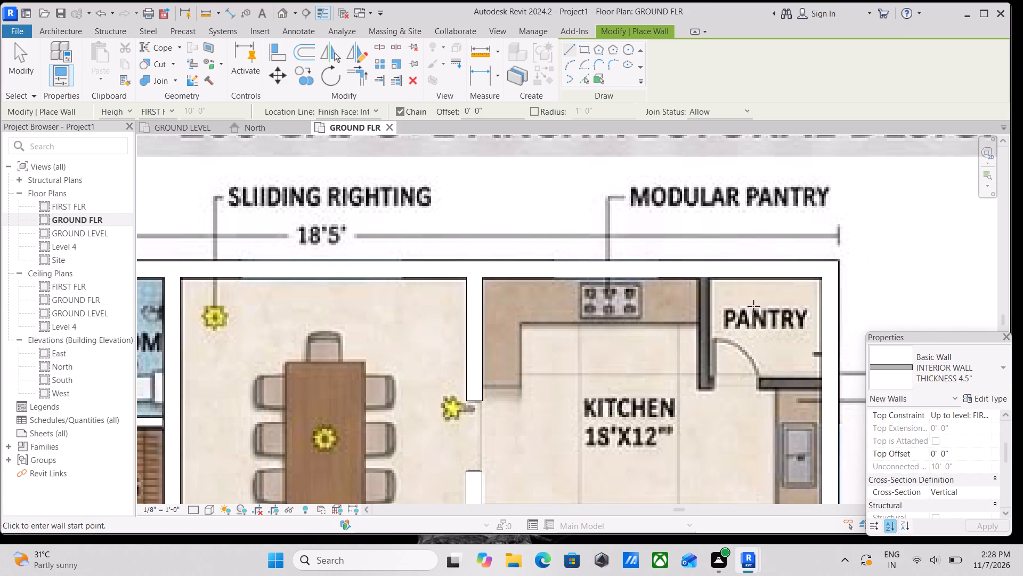
pyautogui.scroll(12, 691, 276)
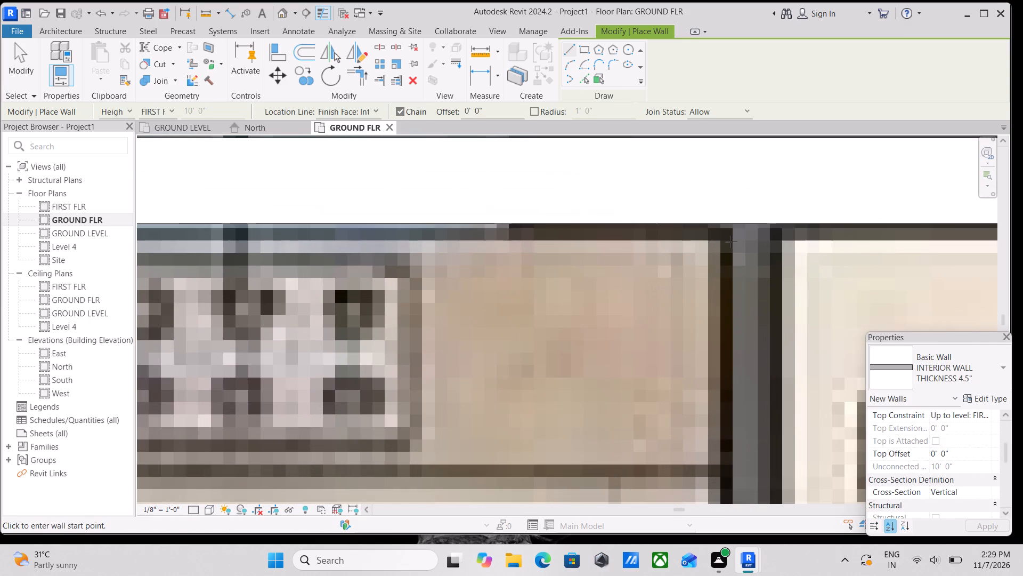
pyautogui.click(727, 223)
pyautogui.scroll(-2, 736, 405)
pyautogui.moveTo(736, 405); pyautogui.dragTo(723, 275, button='middle')
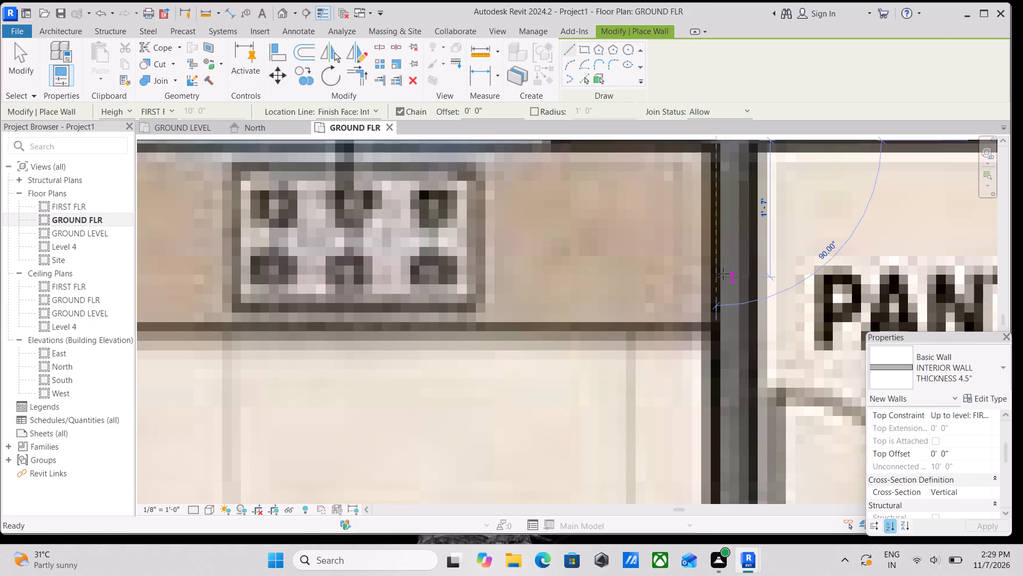
pyautogui.scroll(-4, 718, 349)
pyautogui.moveTo(718, 354); pyautogui.dragTo(713, 257, button='middle')
pyautogui.scroll(1, 713, 257)
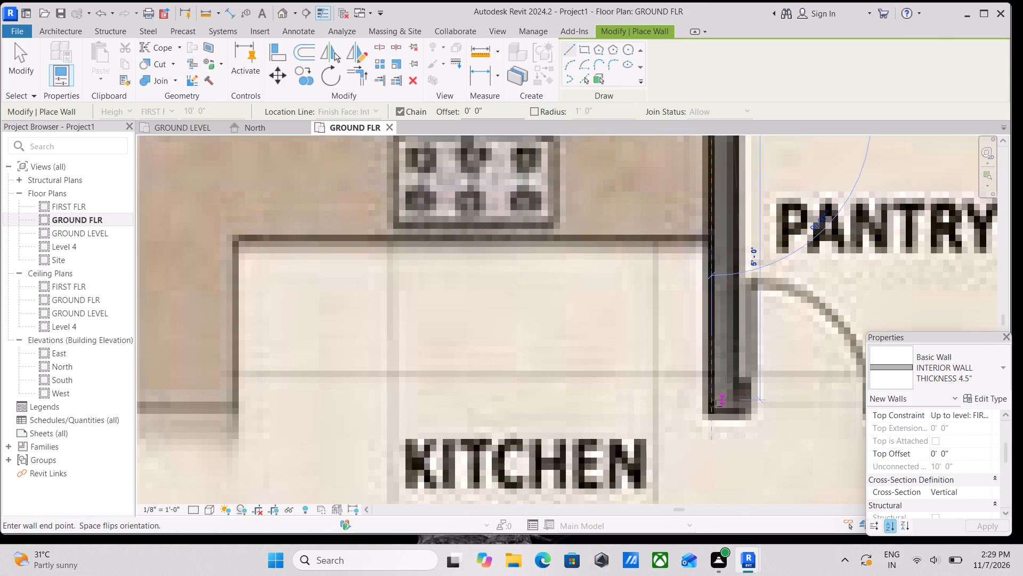
pyautogui.scroll(-5, 712, 413)
pyautogui.moveTo(710, 406); pyautogui.dragTo(707, 380, button='middle')
pyautogui.scroll(5, 707, 380)
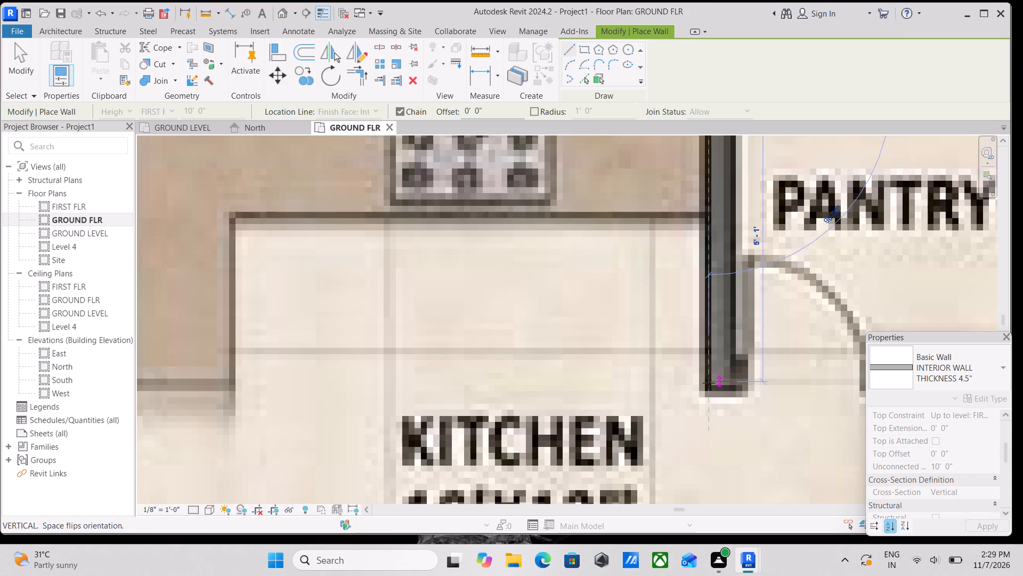
pyautogui.click(708, 386)
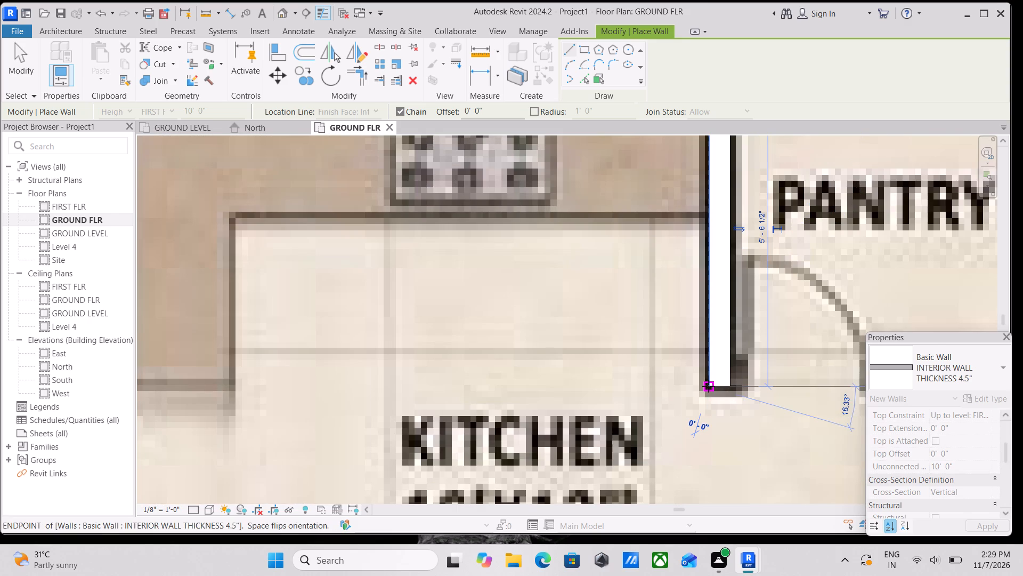
pyautogui.press('Escape')
# Stretch the free end of the kitchen–pantry wall slightly down to meet the partition's edge on the plan image.
pyautogui.scroll(-7, 760, 305)
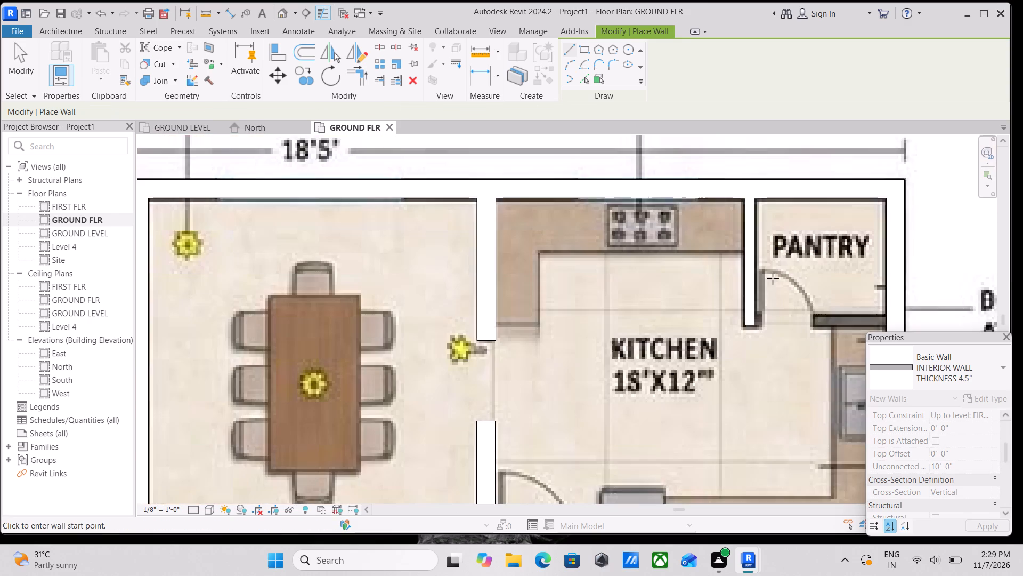
pyautogui.moveTo(772, 278); pyautogui.dragTo(688, 270, button='middle')
pyautogui.scroll(3, 667, 317)
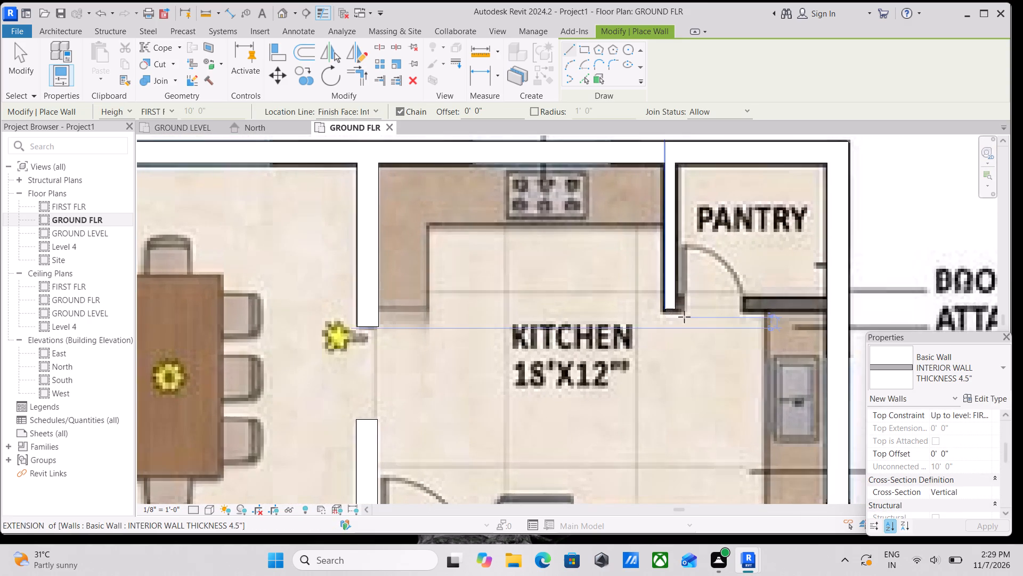
pyautogui.scroll(7, 684, 317)
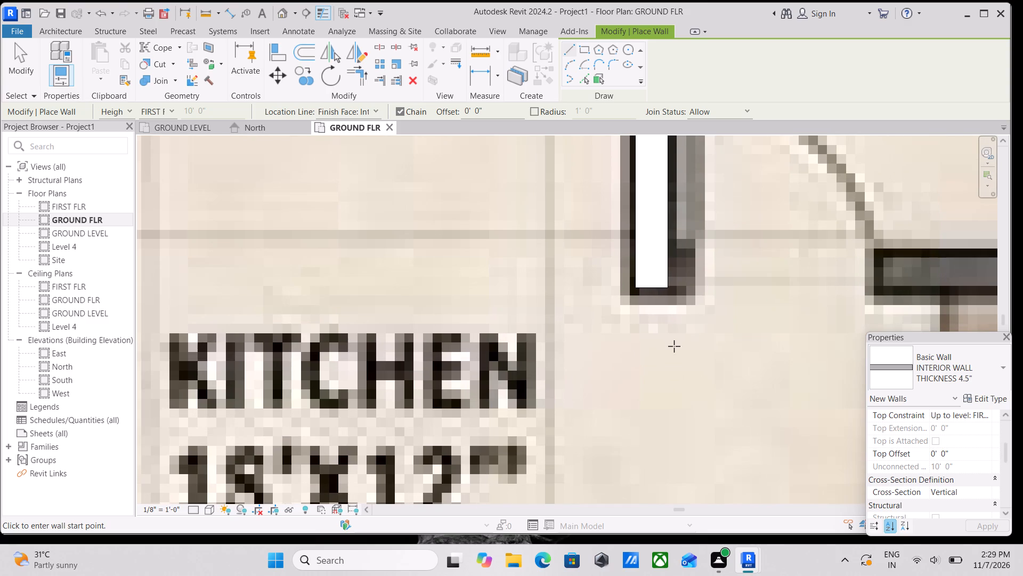
pyautogui.press('Escape')
pyautogui.press('Escape')
pyautogui.click(665, 282)
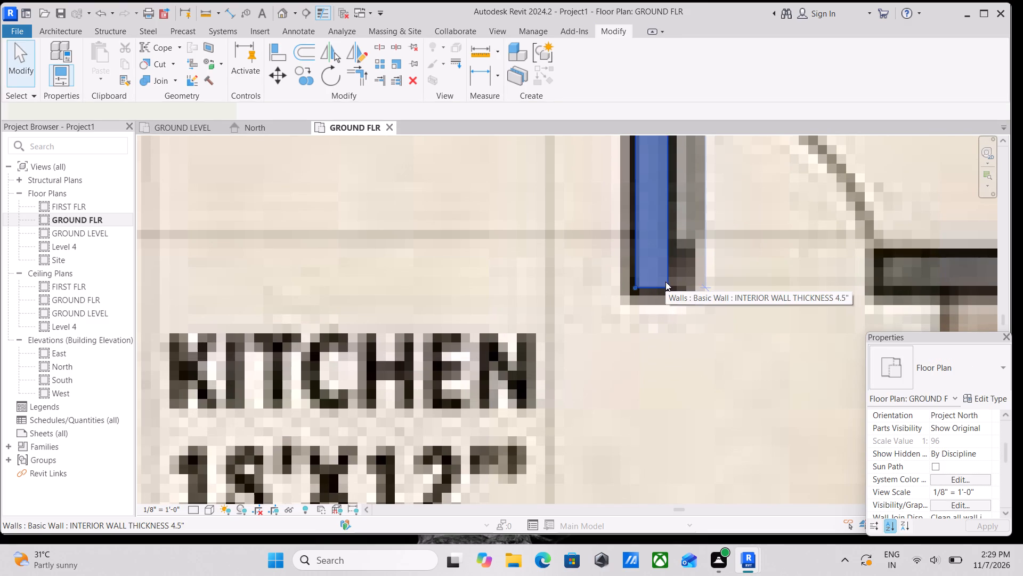
pyautogui.scroll(8, 659, 283)
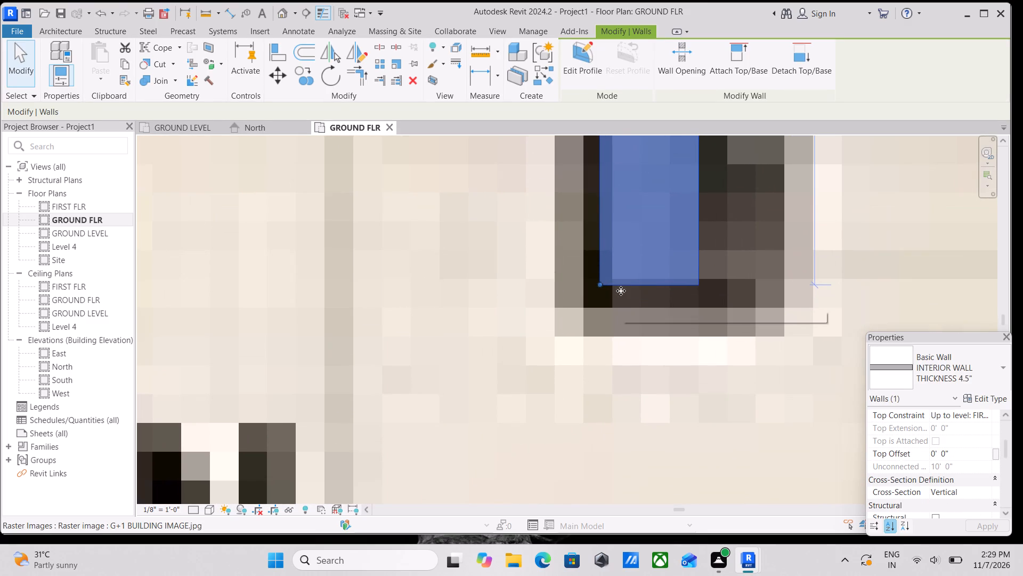
pyautogui.moveTo(598, 283); pyautogui.dragTo(602, 311)
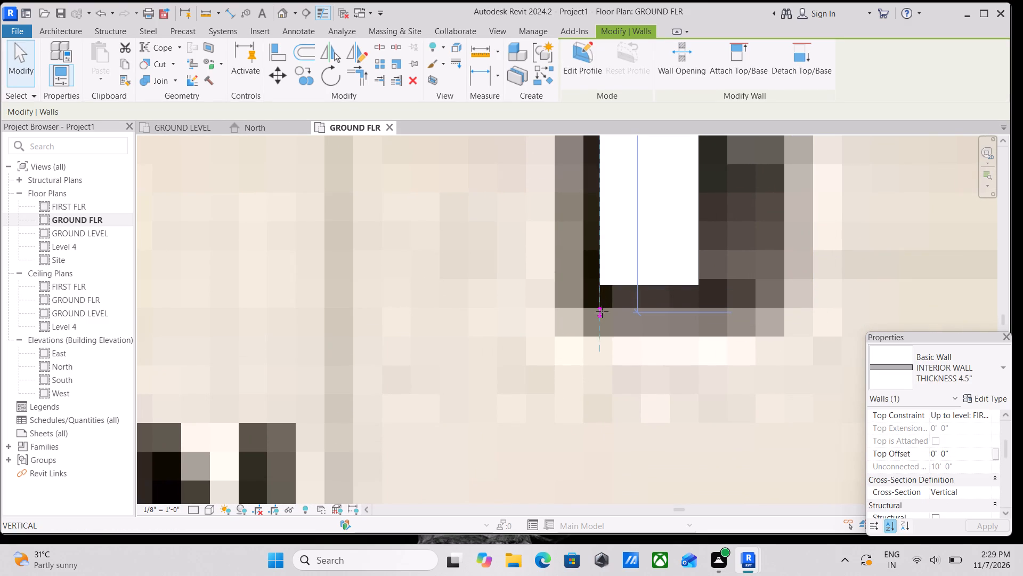
pyautogui.moveTo(602, 311); pyautogui.dragTo(601, 314)
pyautogui.scroll(-5, 605, 314)
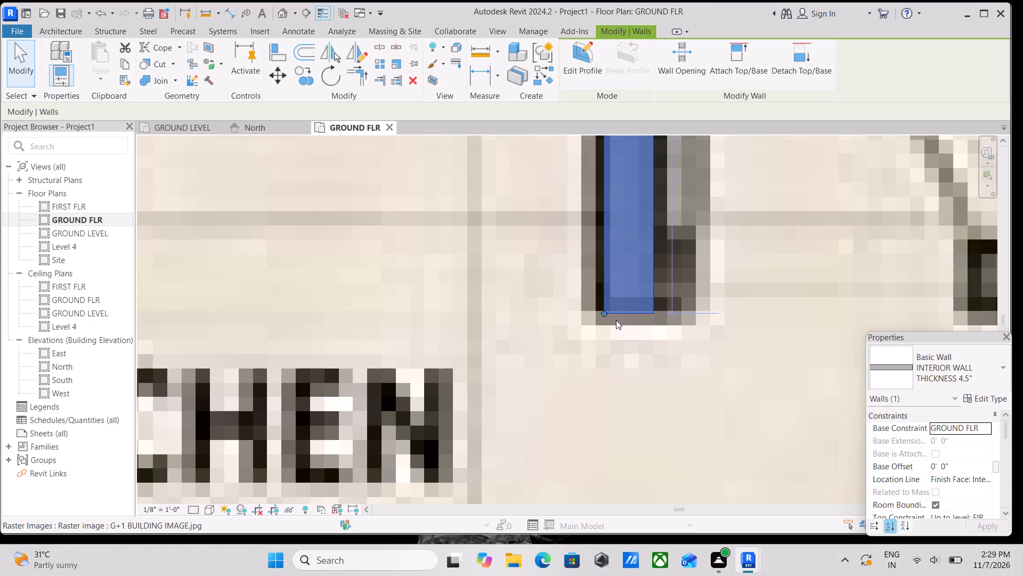
pyautogui.press('Escape')
# Draw a 4.5" interior wall about 5'-4 1/2" long below the pantry, from the kitchen–pantry wall's end across to the 9" exterior wall.
pyautogui.scroll(-2, 644, 316)
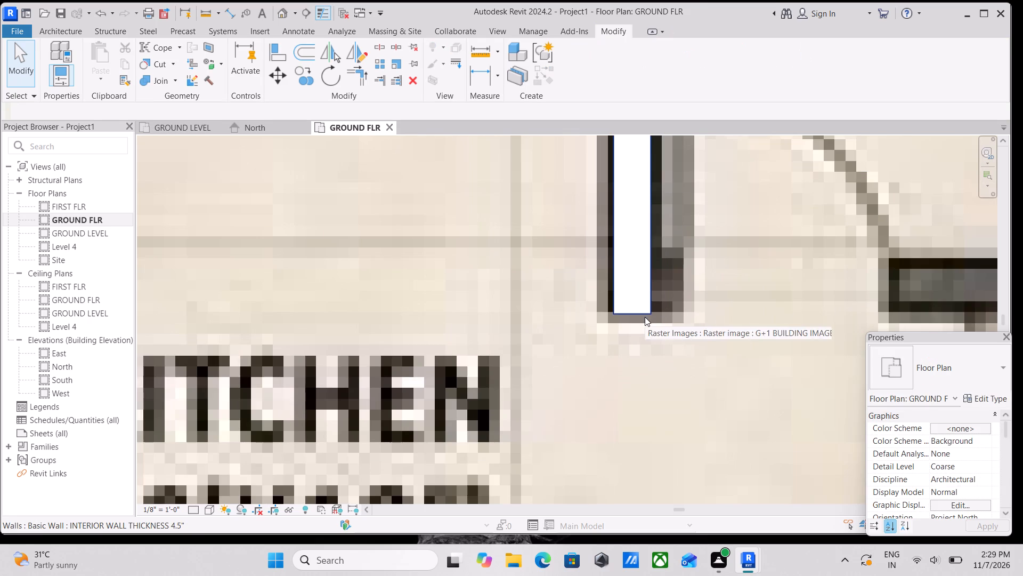
pyautogui.write('WA')
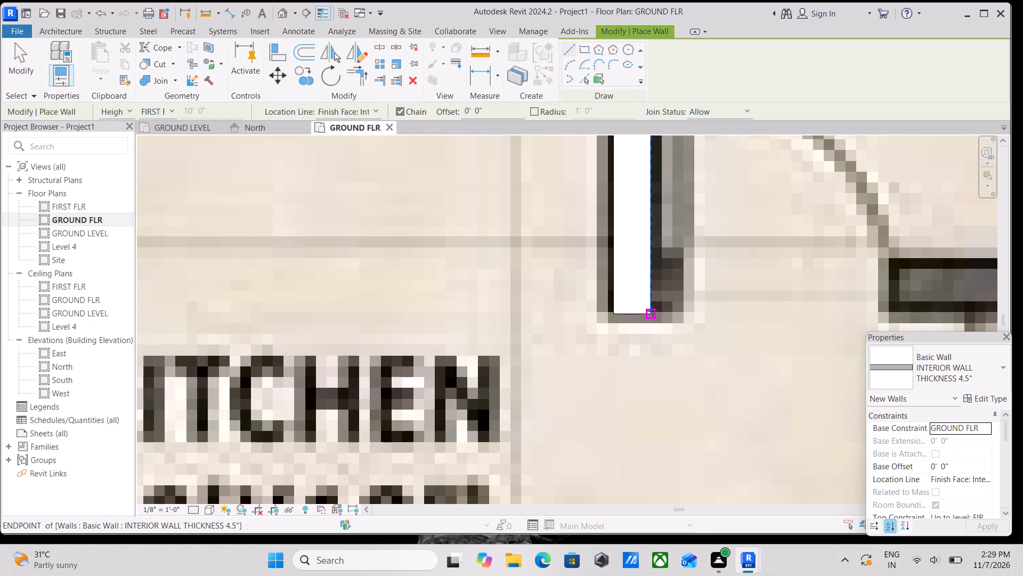
pyautogui.click(653, 311)
pyautogui.scroll(-1, 822, 293)
pyautogui.moveTo(822, 293); pyautogui.dragTo(597, 300, button='middle')
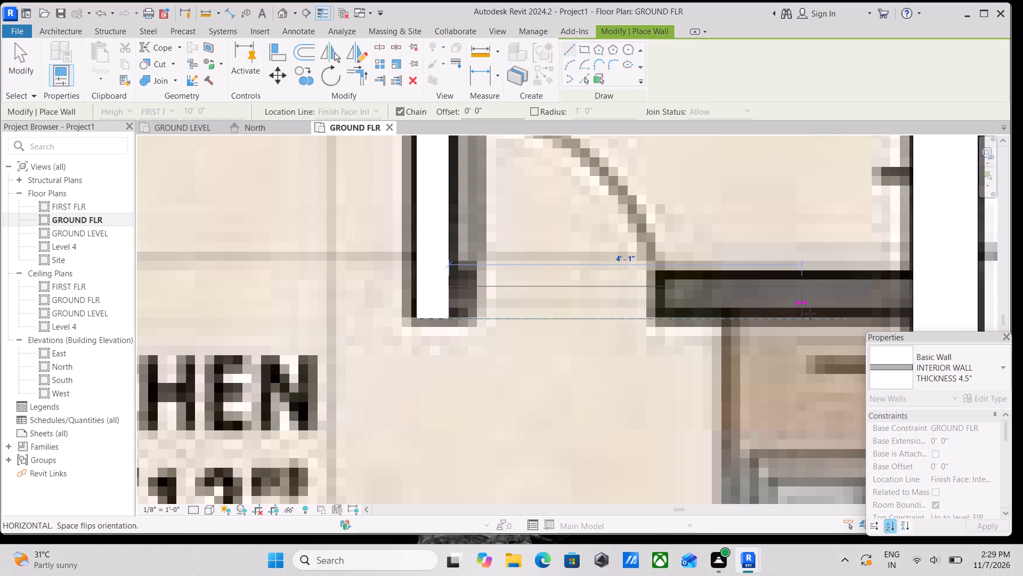
pyautogui.click(918, 313)
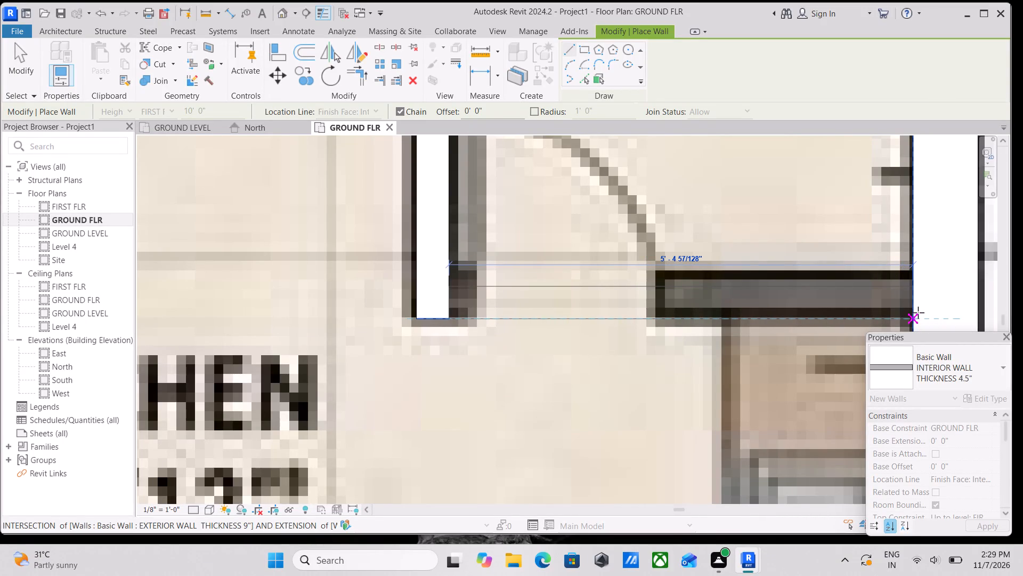
pyautogui.press('Escape')
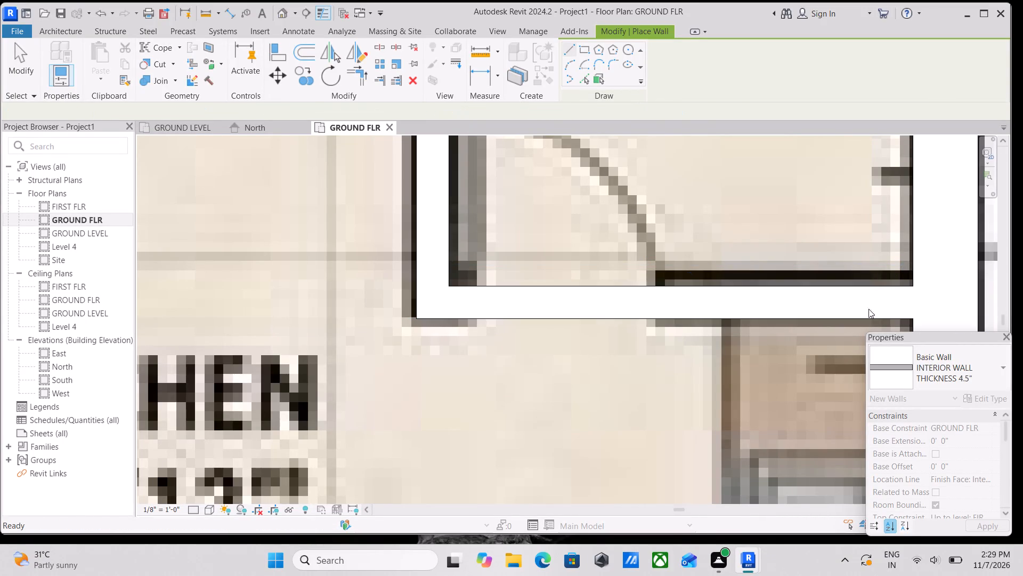
pyautogui.scroll(-11, 762, 300)
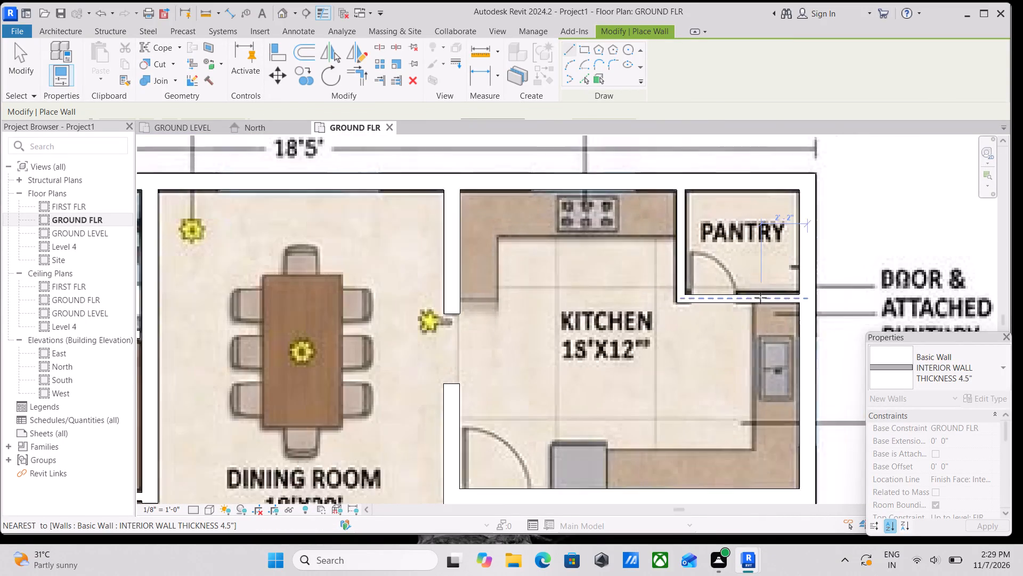
pyautogui.moveTo(760, 298); pyautogui.dragTo(816, 294, button='middle')
pyautogui.press('Escape')
# Review the ground floor walls against the plan image, from the pantry and kitchen across to the foyer and master bedroom.
pyautogui.scroll(-4, 584, 365)
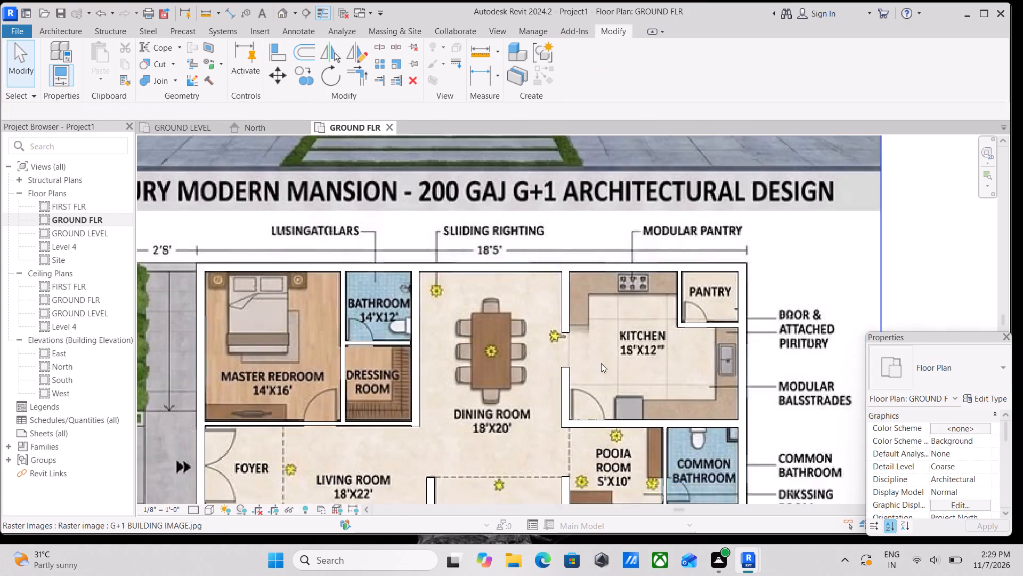
pyautogui.scroll(-1, 601, 363)
pyautogui.moveTo(601, 363); pyautogui.dragTo(806, 268, button='middle')
pyautogui.moveTo(721, 322); pyautogui.dragTo(748, 240, button='middle')
pyautogui.moveTo(708, 273); pyautogui.dragTo(790, 276, button='middle')
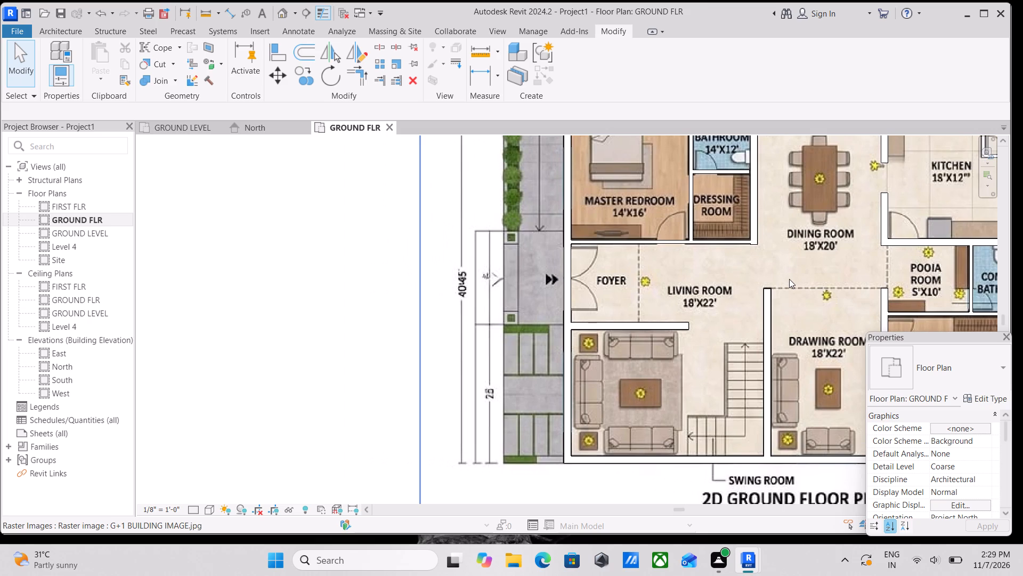
pyautogui.scroll(-4, 716, 267)
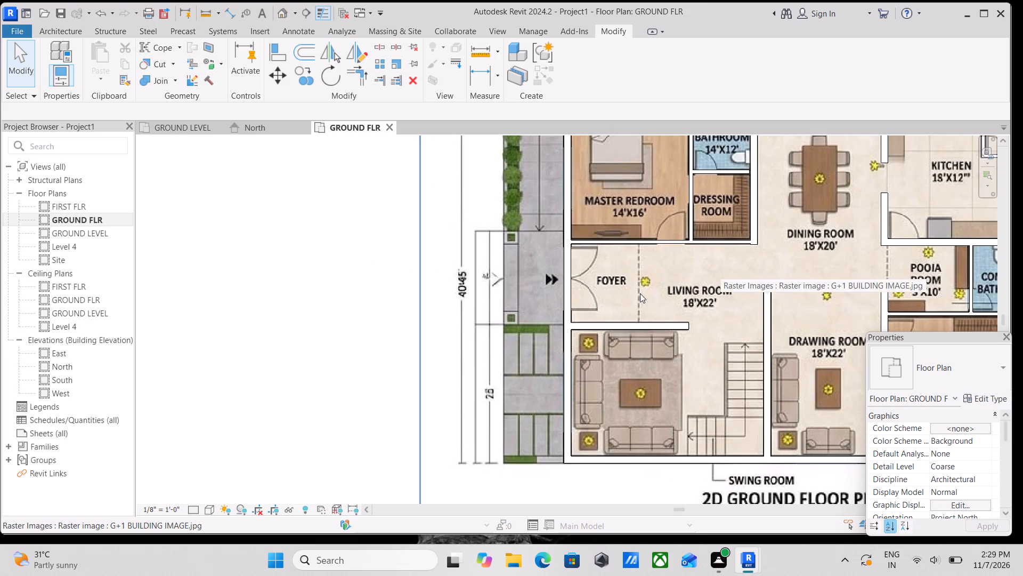
pyautogui.scroll(-2, 737, 280)
pyautogui.scroll(3, 725, 245)
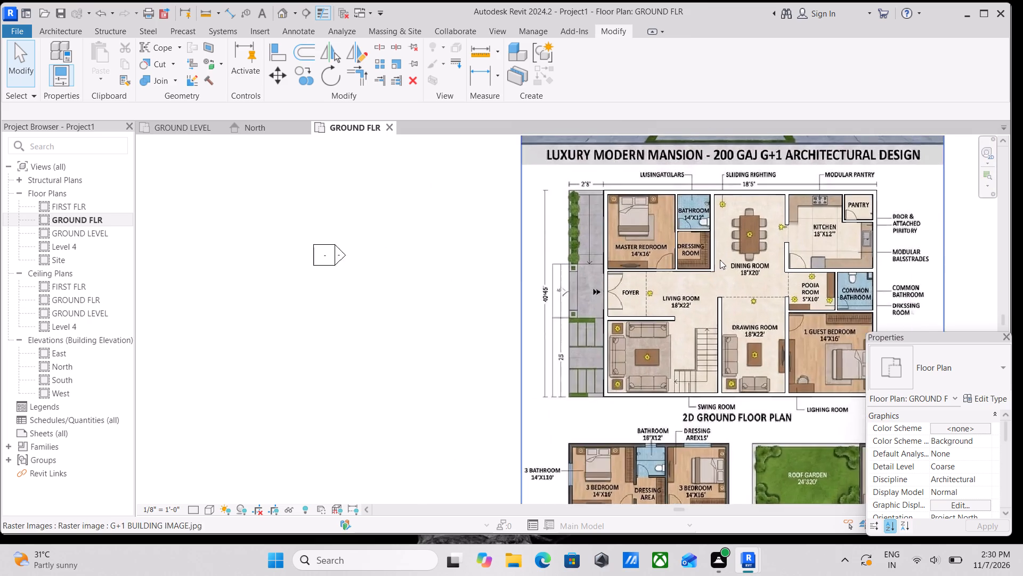
pyautogui.scroll(2, 712, 267)
pyautogui.moveTo(717, 257); pyautogui.dragTo(619, 270, button='middle')
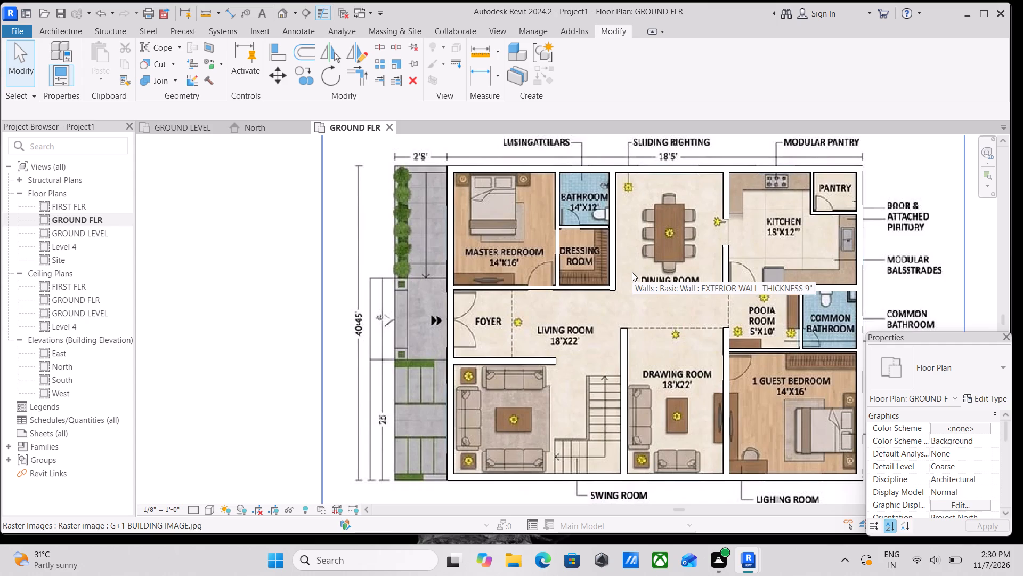
pyautogui.scroll(-3, 692, 254)
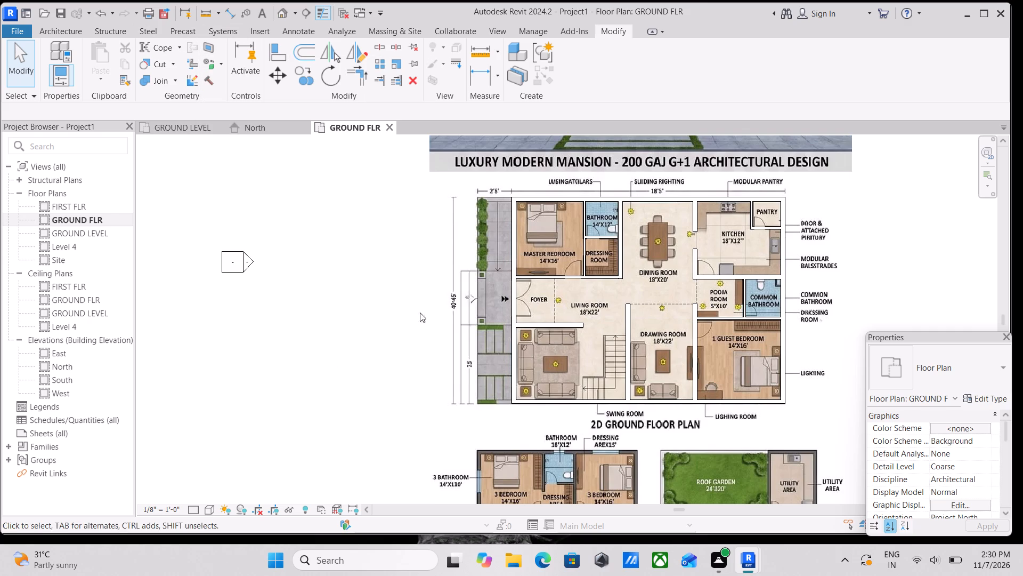
pyautogui.scroll(5, 502, 389)
pyautogui.scroll(-5, 503, 357)
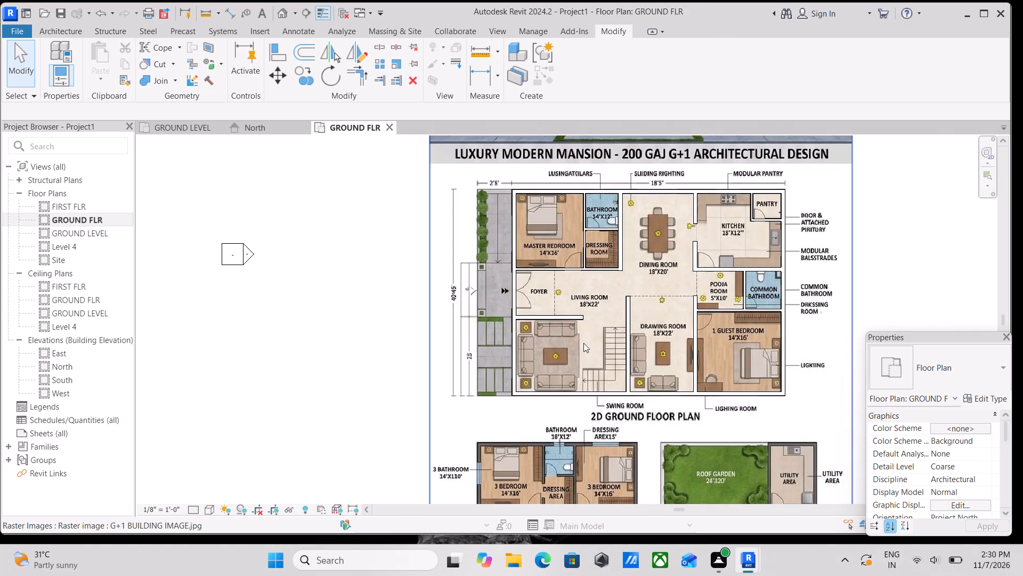
pyautogui.scroll(1, 560, 306)
pyautogui.scroll(2, 498, 266)
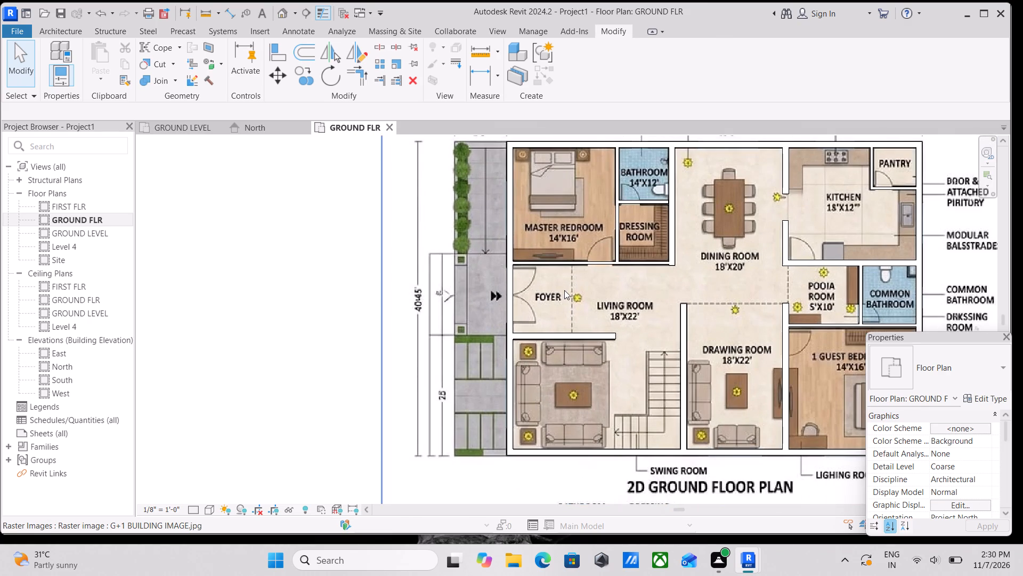
pyautogui.scroll(-2, 570, 264)
pyautogui.moveTo(570, 263); pyautogui.dragTo(541, 266, button='middle')
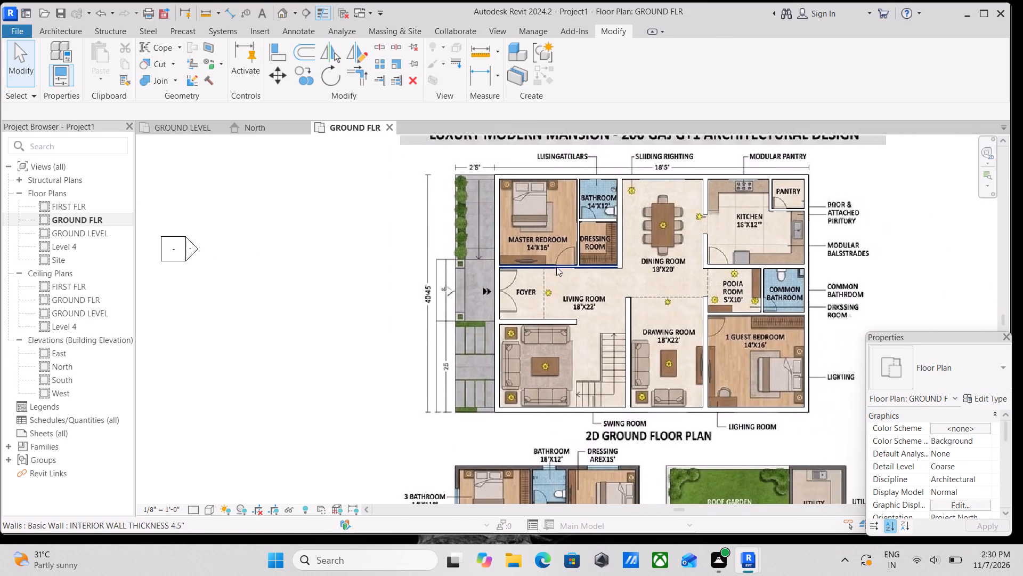
pyautogui.moveTo(572, 262); pyautogui.dragTo(422, 291, button='middle')
pyautogui.scroll(2, 469, 282)
pyautogui.scroll(-2, 584, 257)
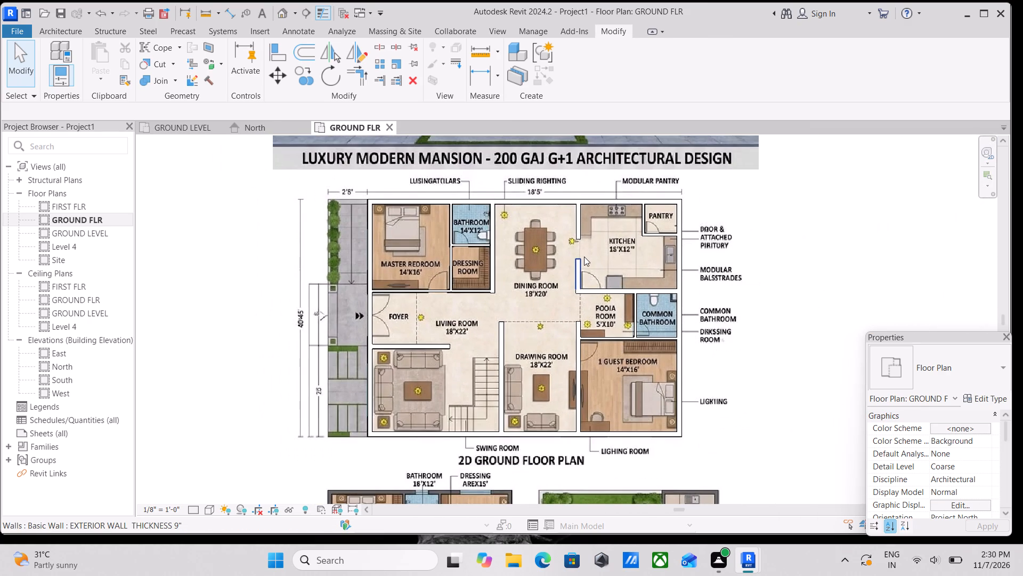
pyautogui.scroll(3, 440, 263)
pyautogui.moveTo(392, 278); pyautogui.dragTo(492, 297, button='middle')
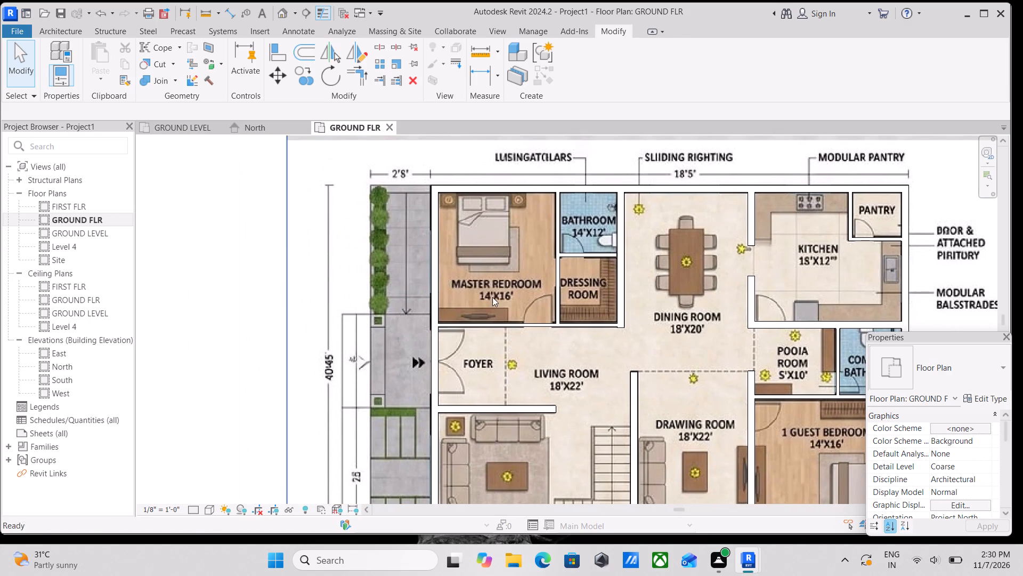
pyautogui.scroll(2, 375, 238)
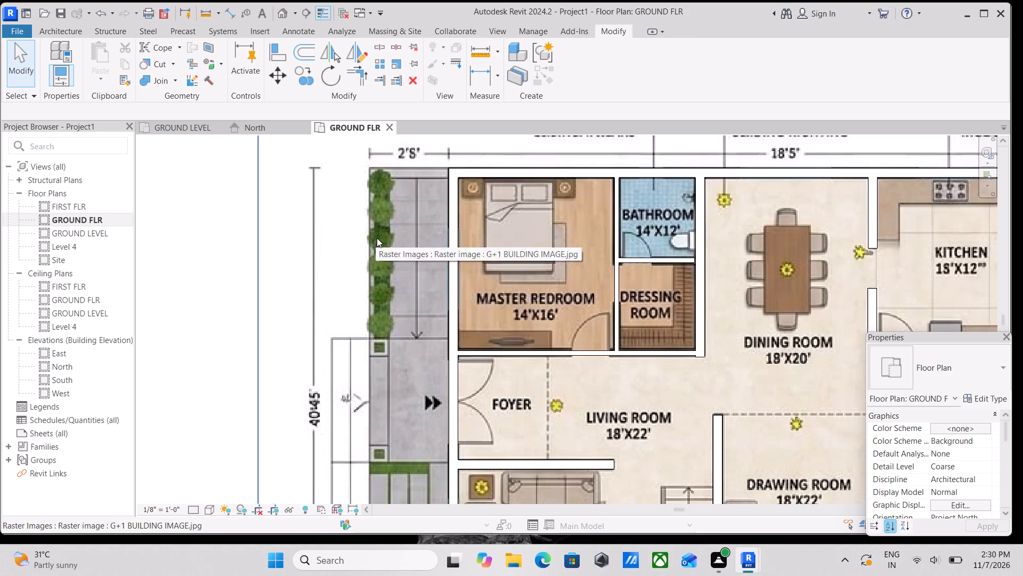
pyautogui.moveTo(442, 269); pyautogui.dragTo(501, 315, button='middle')
pyautogui.scroll(-2, 501, 315)
pyautogui.moveTo(508, 326); pyautogui.dragTo(529, 375, button='middle')
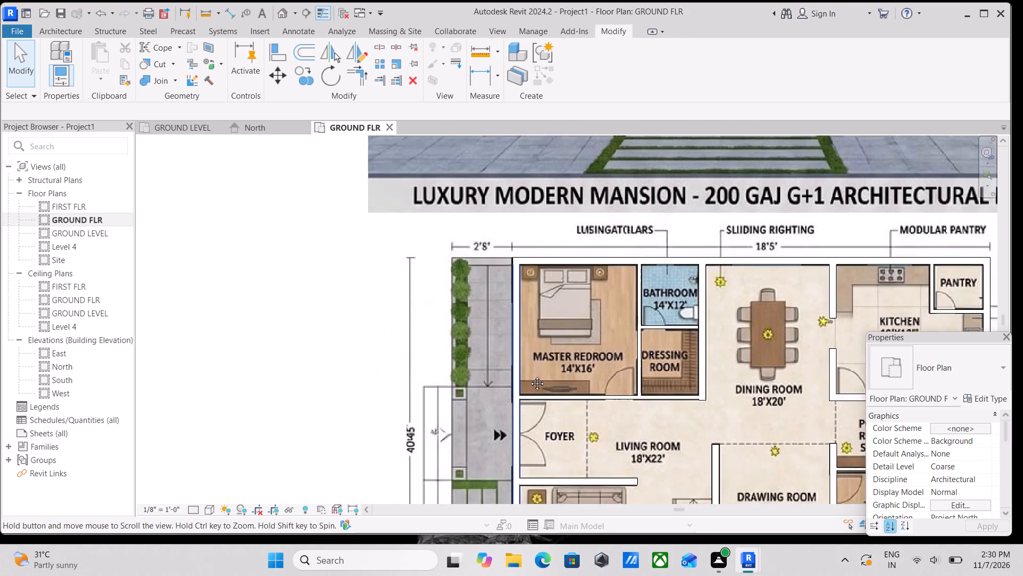
pyautogui.moveTo(529, 375); pyautogui.dragTo(544, 412, button='middle')
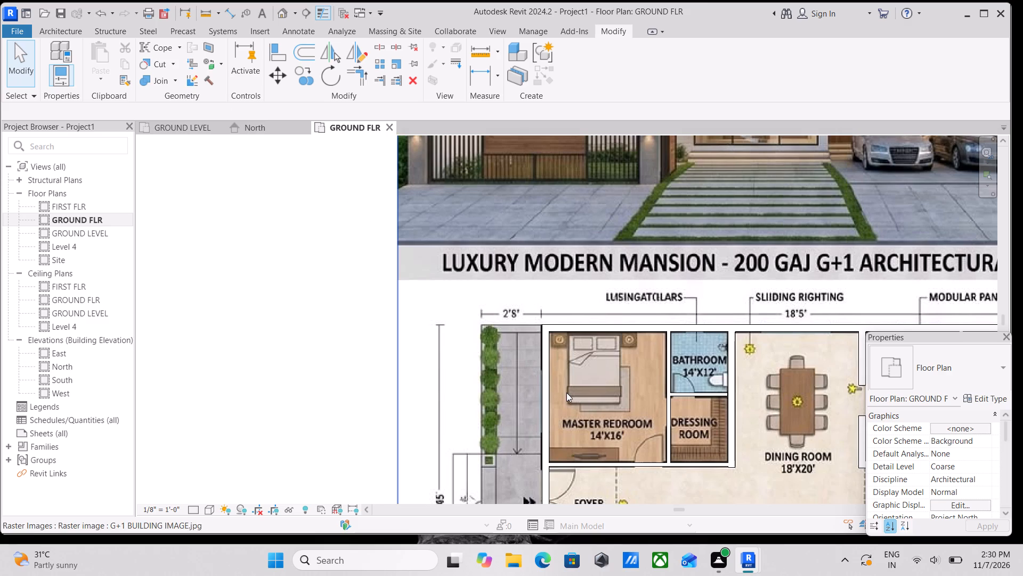
# Examine the ground floor walls against the plan image, from the master bedroom across the dining room to the kitchen and pantry.
pyautogui.moveTo(566, 393); pyautogui.dragTo(535, 293, button='middle')
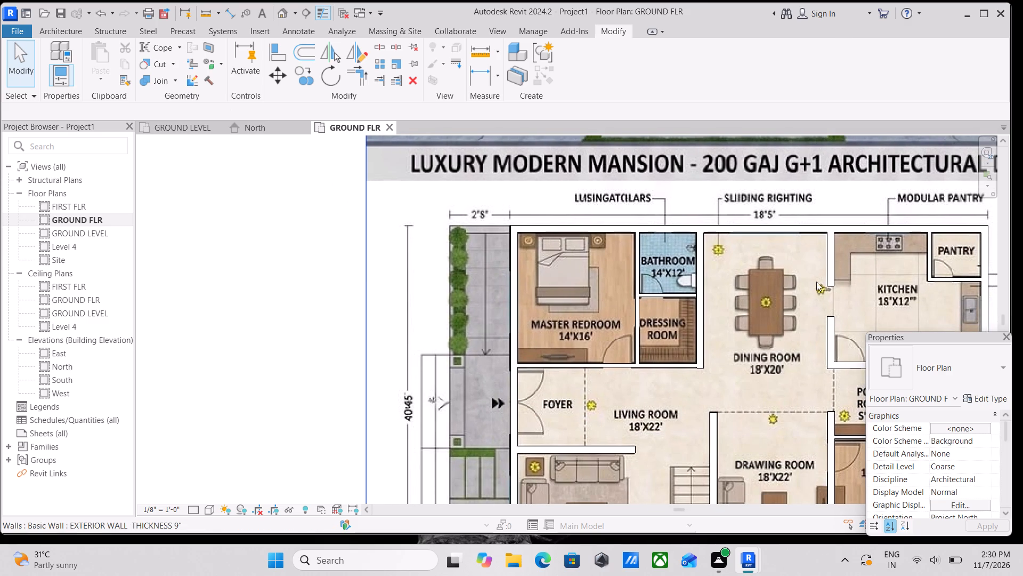
pyautogui.scroll(5, 849, 285)
pyautogui.moveTo(835, 303); pyautogui.dragTo(814, 301, button='middle')
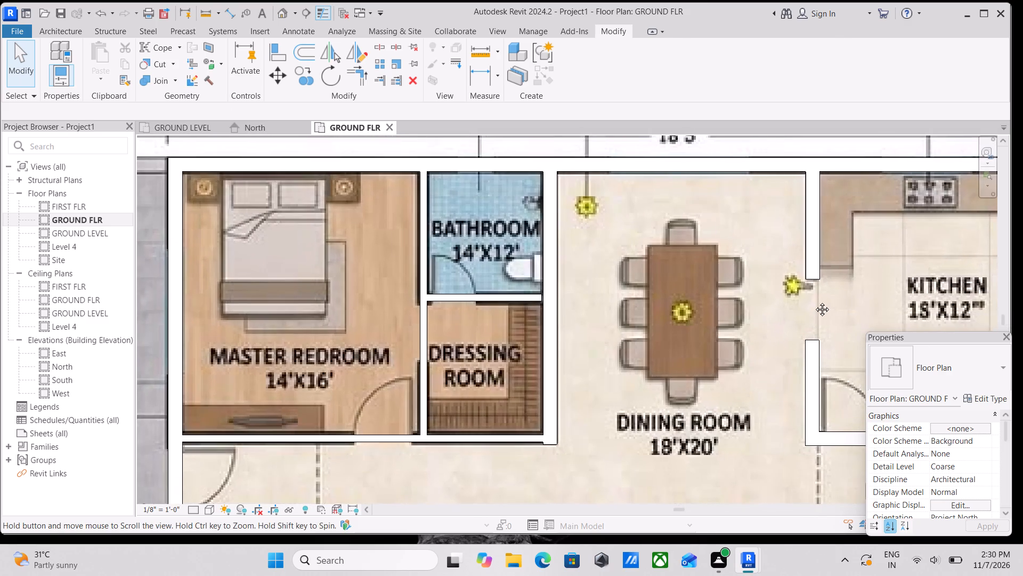
pyautogui.moveTo(814, 301); pyautogui.dragTo(546, 337, button='middle')
pyautogui.scroll(2, 543, 338)
pyautogui.scroll(-5, 543, 338)
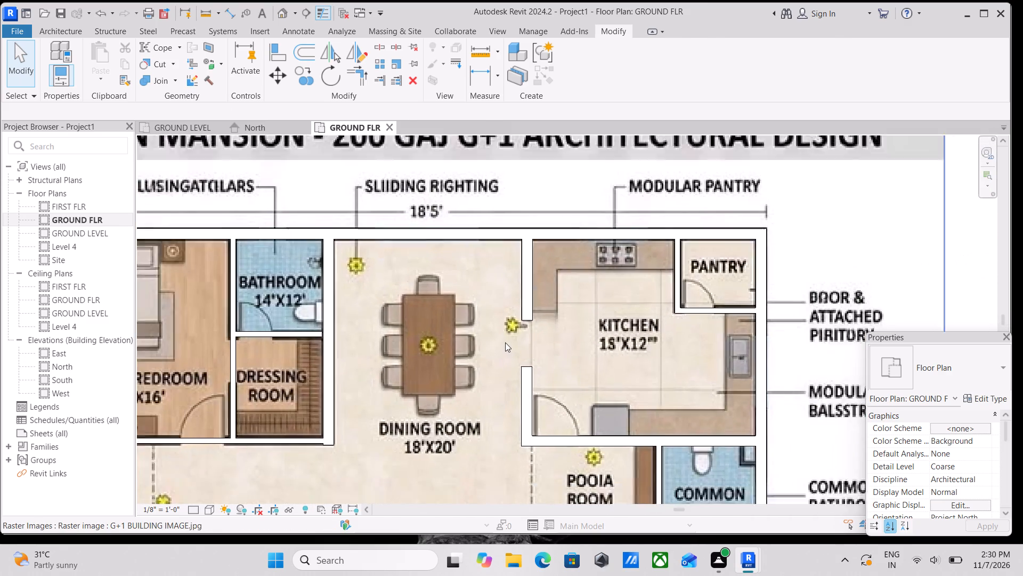
pyautogui.scroll(-1, 505, 342)
pyautogui.moveTo(505, 342); pyautogui.dragTo(701, 309, button='middle')
pyautogui.moveTo(595, 299); pyautogui.dragTo(731, 321, button='middle')
pyautogui.scroll(2, 477, 269)
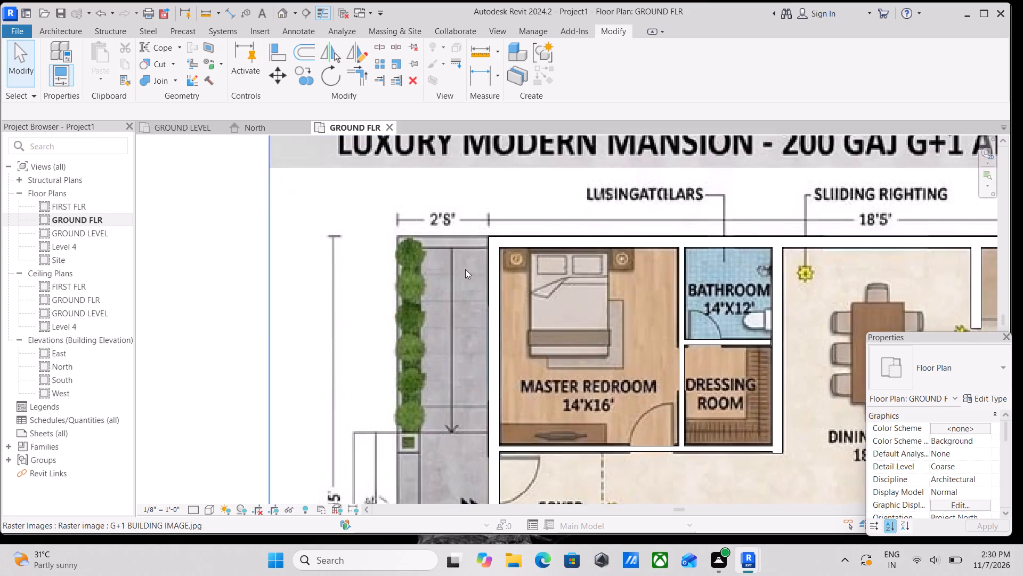
pyautogui.scroll(2, 465, 269)
pyautogui.moveTo(445, 261); pyautogui.dragTo(479, 271, button='middle')
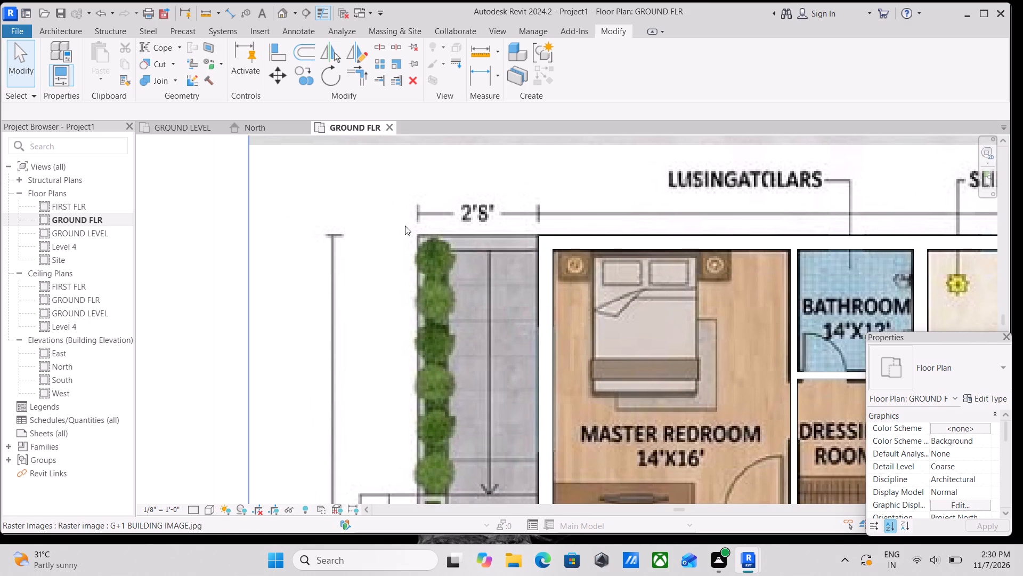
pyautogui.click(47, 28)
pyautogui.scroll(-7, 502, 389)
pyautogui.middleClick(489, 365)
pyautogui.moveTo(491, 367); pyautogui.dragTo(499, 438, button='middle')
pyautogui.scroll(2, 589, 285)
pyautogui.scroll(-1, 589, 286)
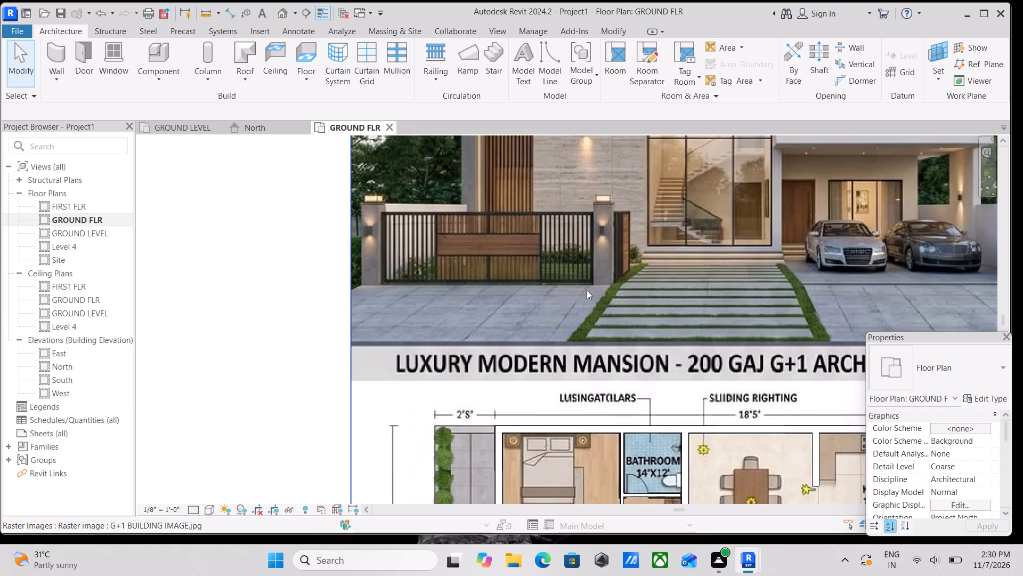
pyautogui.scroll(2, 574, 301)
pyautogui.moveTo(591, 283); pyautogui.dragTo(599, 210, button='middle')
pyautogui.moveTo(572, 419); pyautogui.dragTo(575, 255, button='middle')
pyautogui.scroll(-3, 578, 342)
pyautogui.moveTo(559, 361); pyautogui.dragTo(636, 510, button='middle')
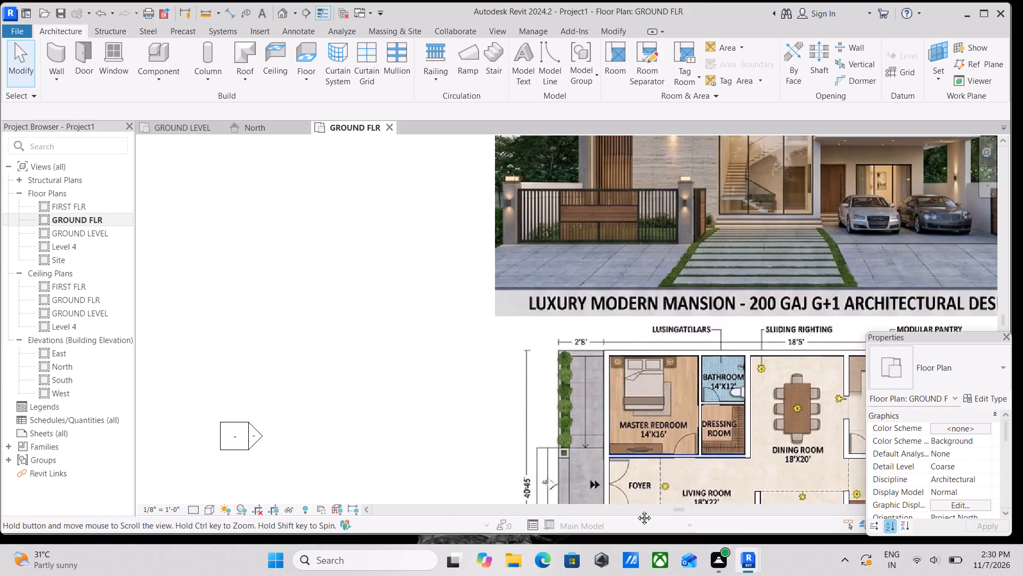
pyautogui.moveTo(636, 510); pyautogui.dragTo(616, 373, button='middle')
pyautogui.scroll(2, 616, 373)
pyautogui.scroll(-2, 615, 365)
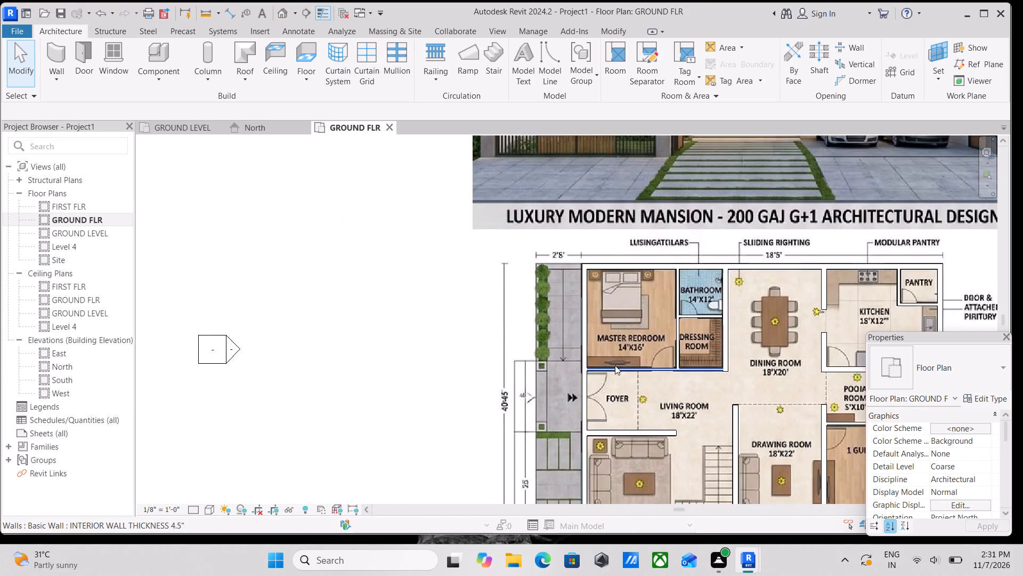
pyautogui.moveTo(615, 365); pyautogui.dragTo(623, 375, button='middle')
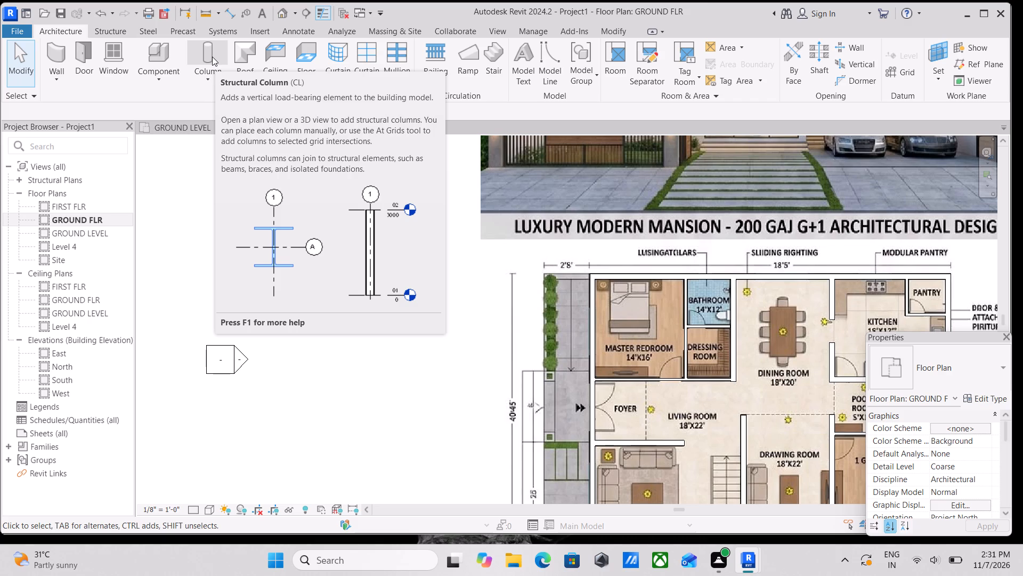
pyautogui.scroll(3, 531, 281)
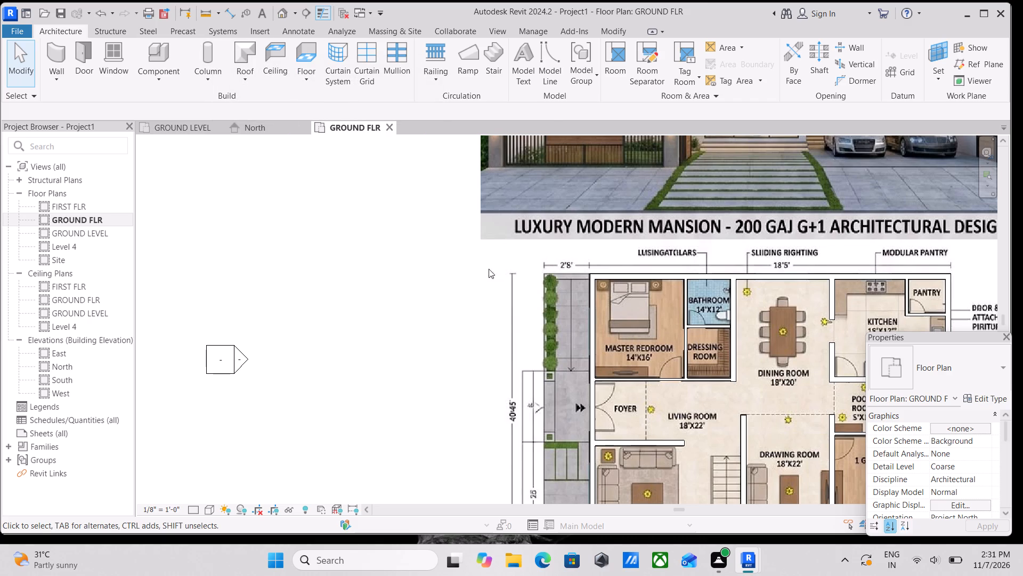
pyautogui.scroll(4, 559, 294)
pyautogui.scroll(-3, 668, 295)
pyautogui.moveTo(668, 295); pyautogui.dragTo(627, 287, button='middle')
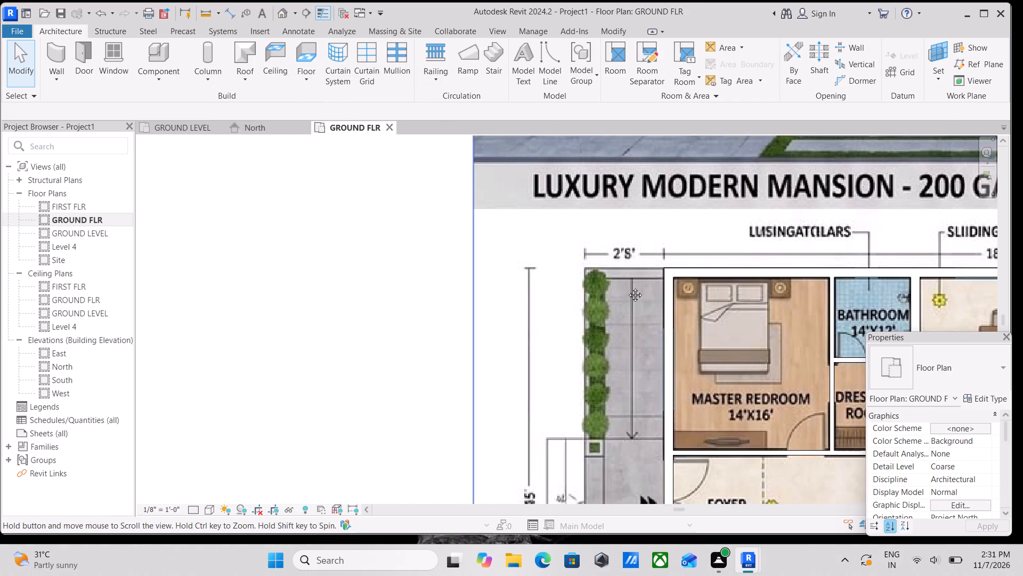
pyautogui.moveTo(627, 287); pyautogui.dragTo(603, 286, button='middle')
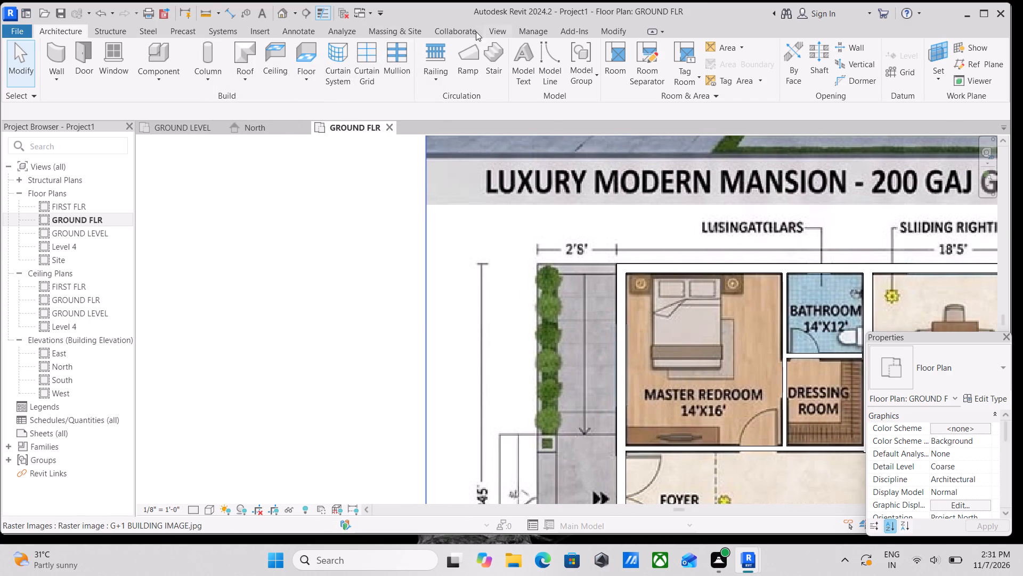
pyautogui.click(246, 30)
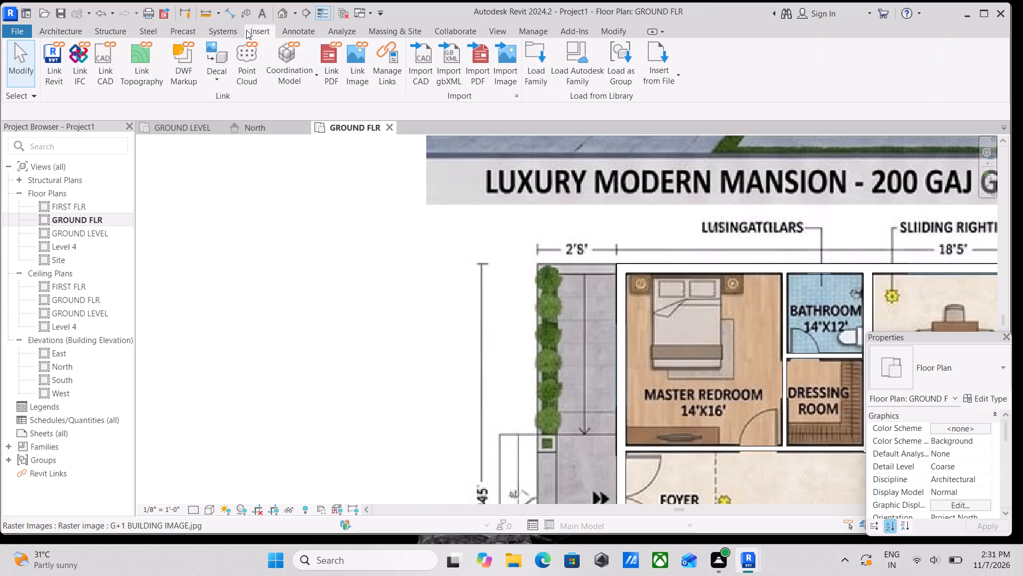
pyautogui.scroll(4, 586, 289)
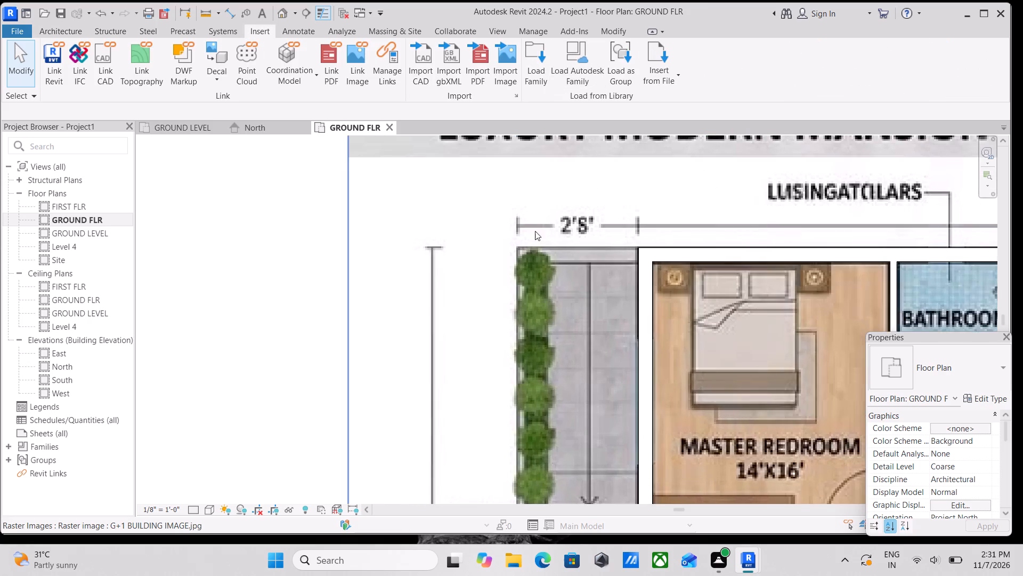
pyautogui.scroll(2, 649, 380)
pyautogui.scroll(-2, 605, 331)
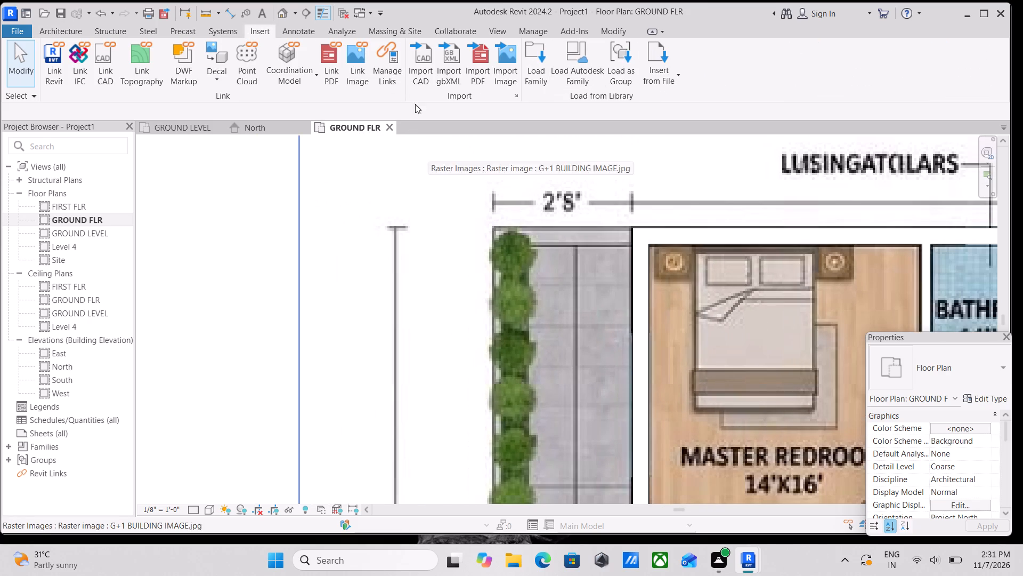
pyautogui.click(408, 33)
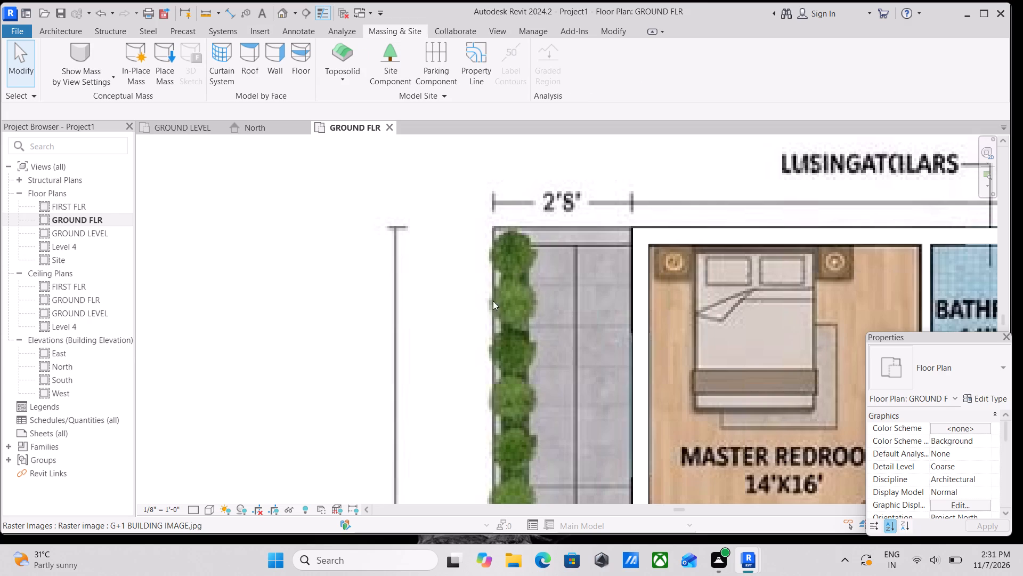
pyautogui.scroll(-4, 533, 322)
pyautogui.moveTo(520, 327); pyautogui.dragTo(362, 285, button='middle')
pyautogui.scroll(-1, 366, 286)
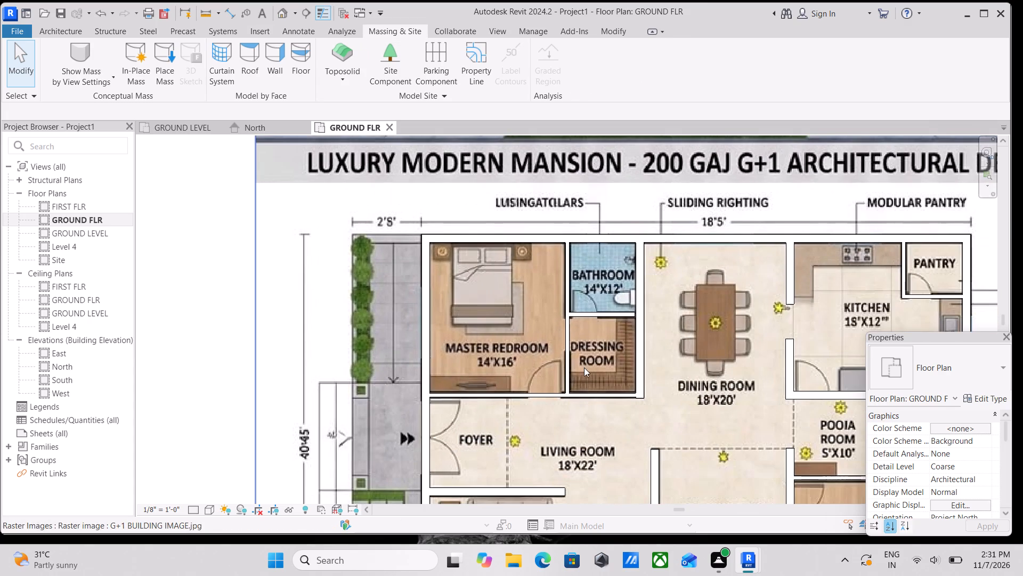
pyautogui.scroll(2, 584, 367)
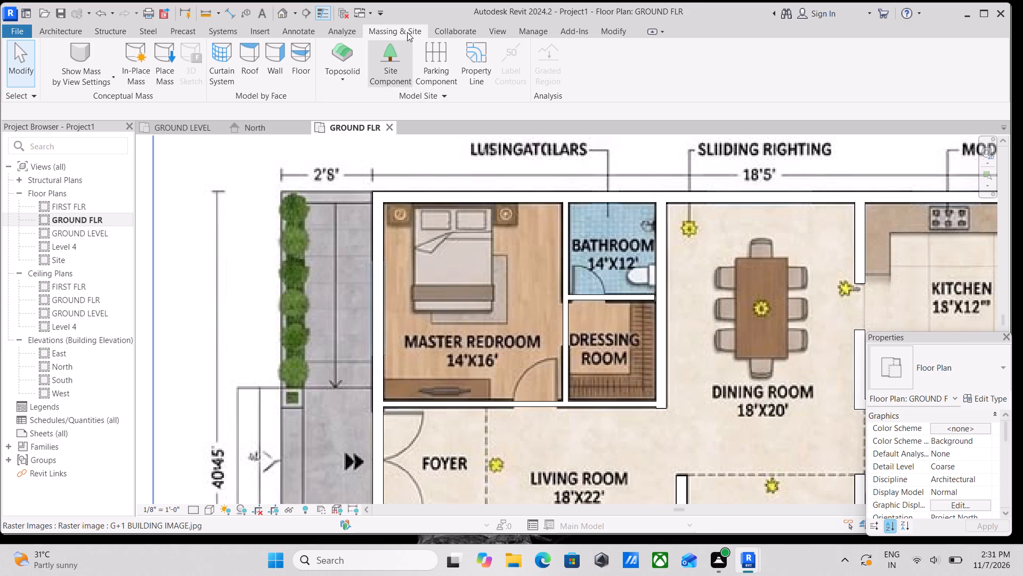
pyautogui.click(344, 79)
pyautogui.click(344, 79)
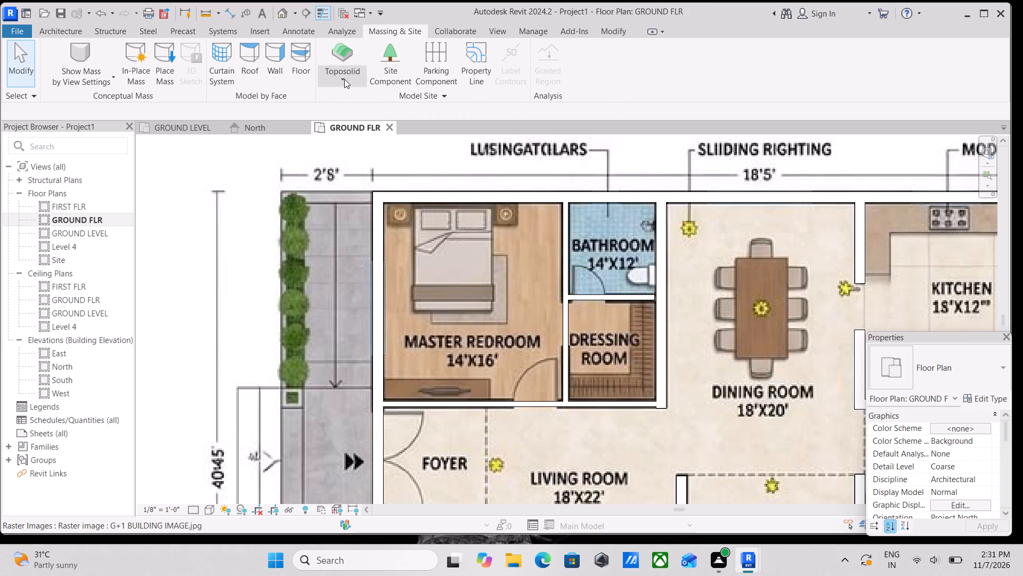
# Open the default 3D view of the building without saving the project.
pyautogui.click(283, 13)
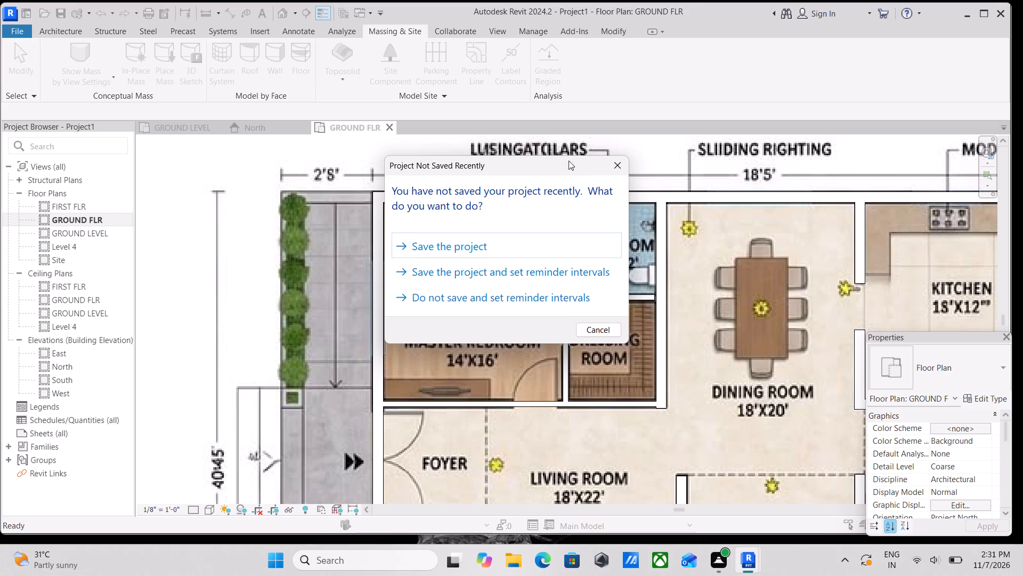
pyautogui.click(622, 166)
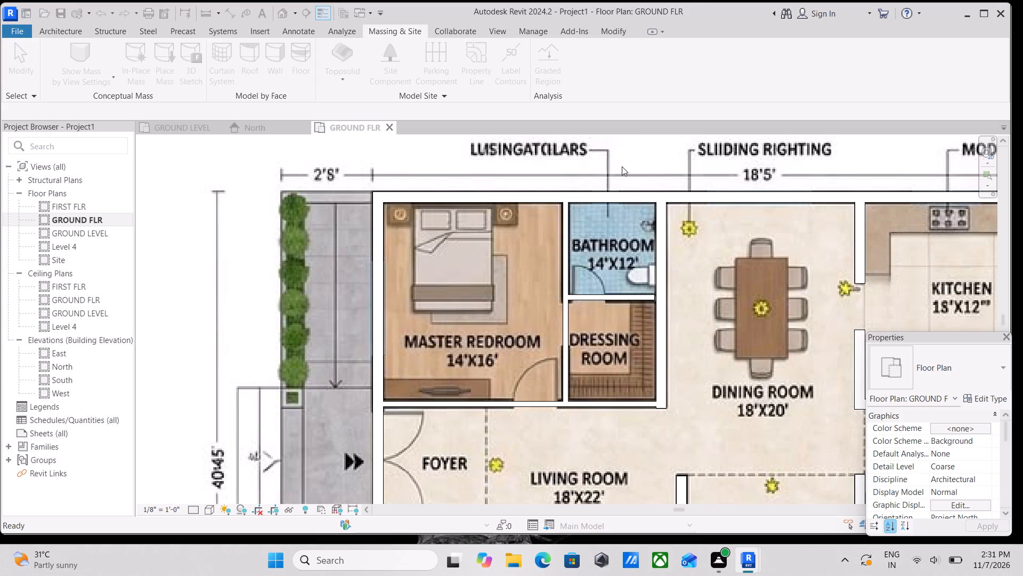
pyautogui.scroll(4, 548, 364)
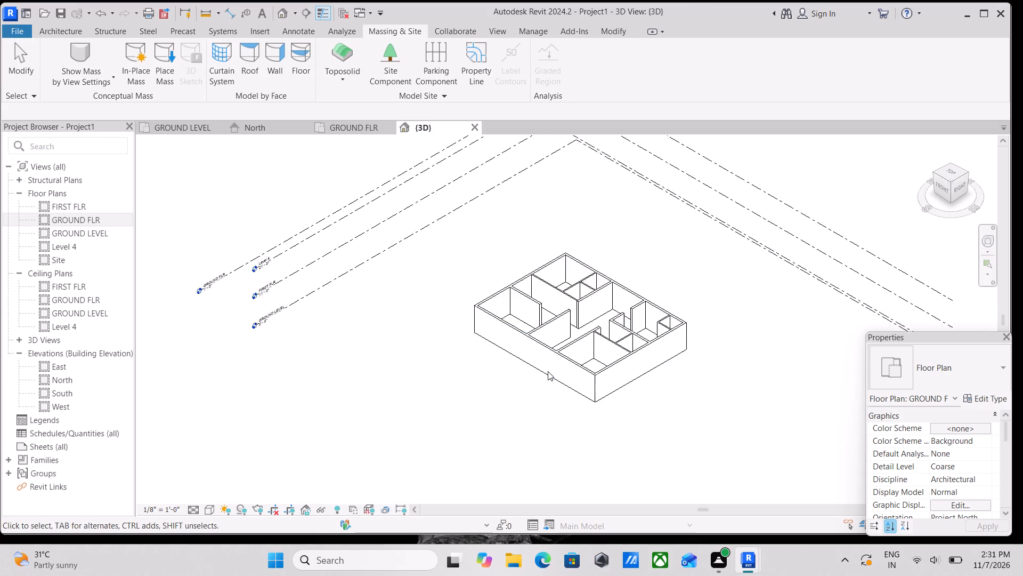
pyautogui.scroll(3, 548, 371)
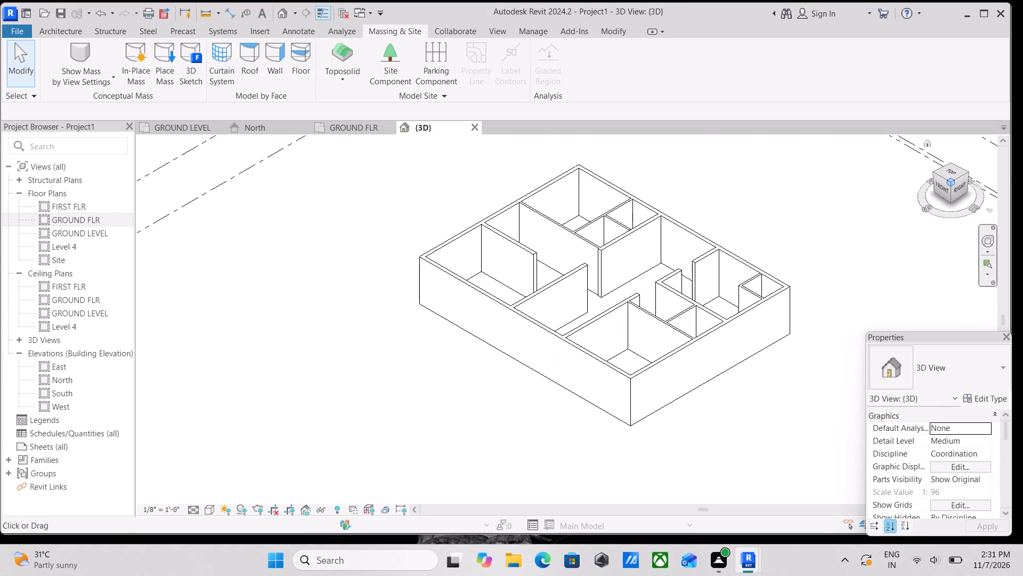
# Orient the 3D view to Top and examine the layout of the ground floor walls.
pyautogui.click(953, 177)
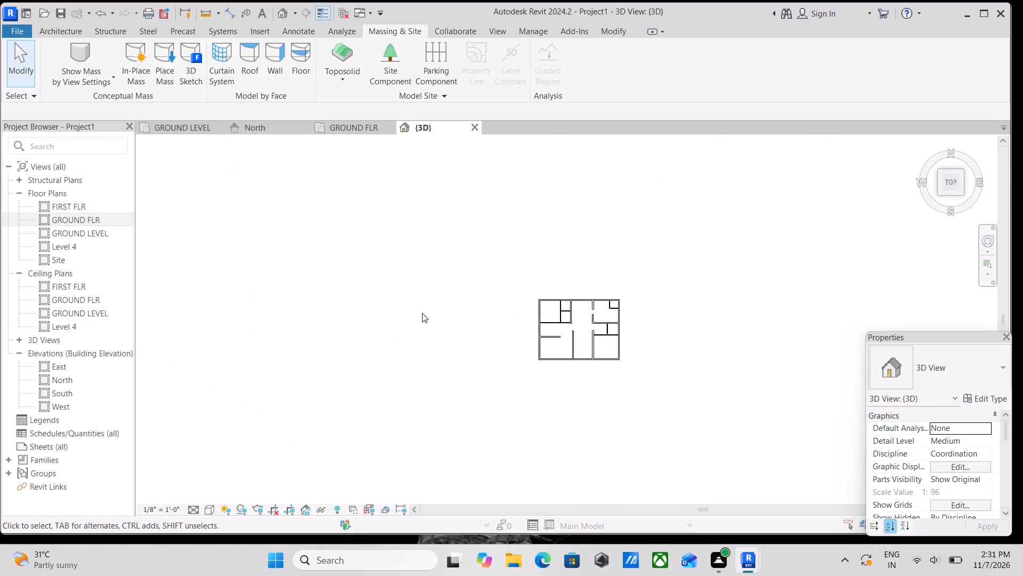
pyautogui.scroll(5, 416, 316)
pyautogui.scroll(3, 595, 321)
pyautogui.moveTo(634, 318); pyautogui.dragTo(380, 326, button='middle')
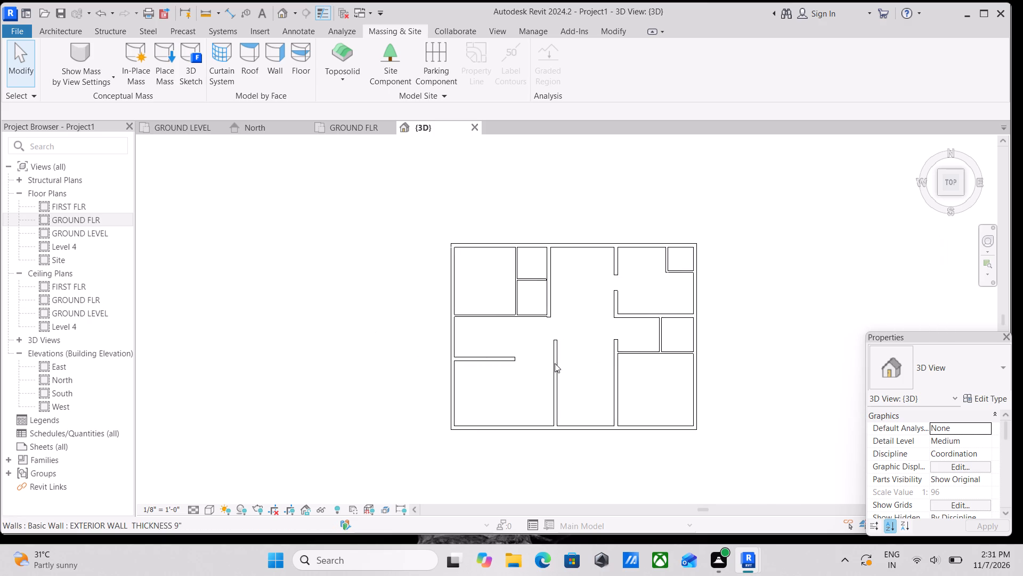
pyautogui.scroll(3, 559, 363)
pyautogui.moveTo(599, 350); pyautogui.dragTo(579, 416, button='middle')
pyautogui.scroll(4, 582, 371)
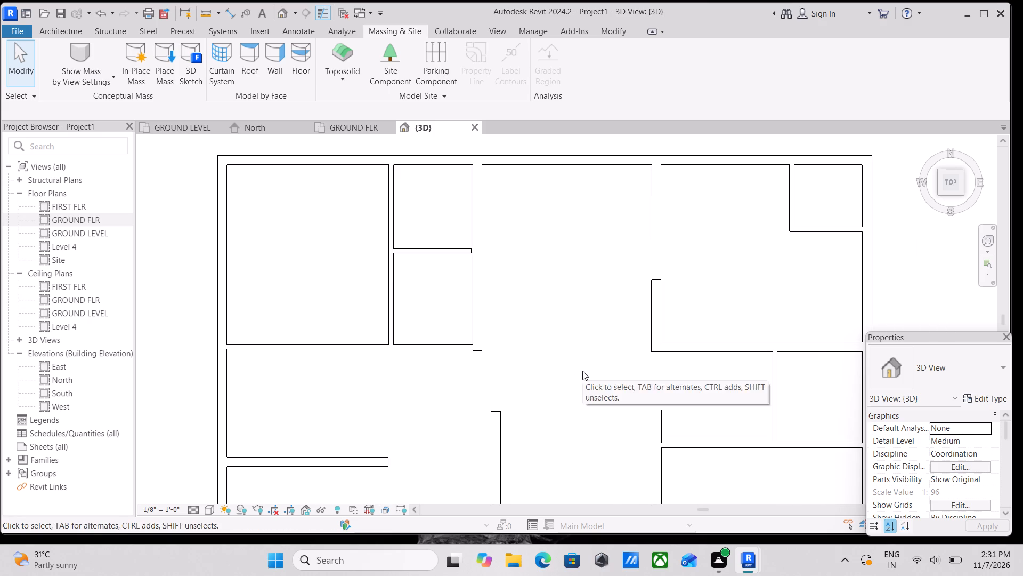
pyautogui.scroll(-7, 582, 371)
pyautogui.moveTo(578, 371); pyautogui.dragTo(486, 339, button='middle')
pyautogui.scroll(1, 486, 339)
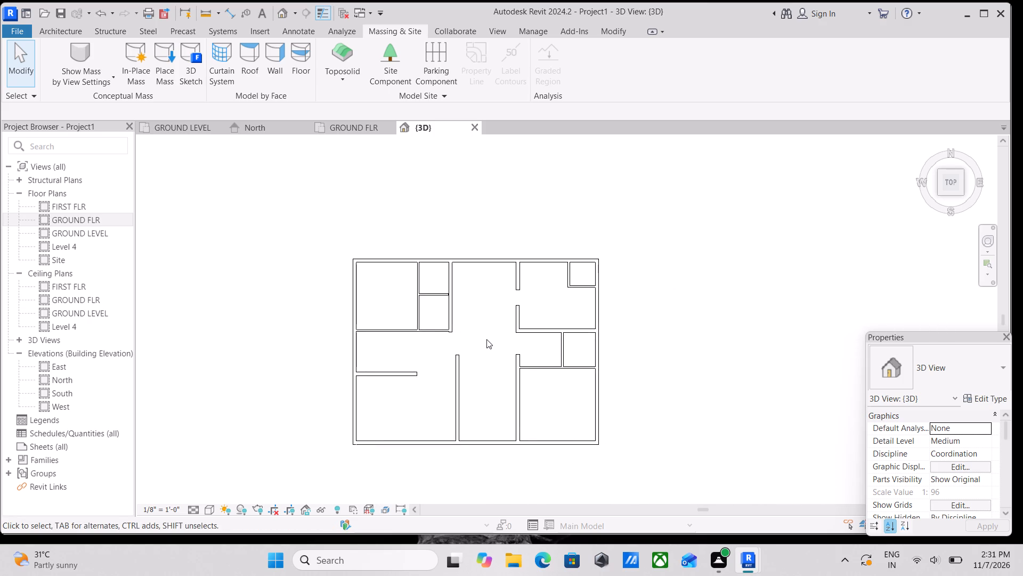
pyautogui.scroll(1, 486, 339)
# Set the 3D view's visual style to Shaded and check the exterior and interior walls from above.
pyautogui.click(208, 505)
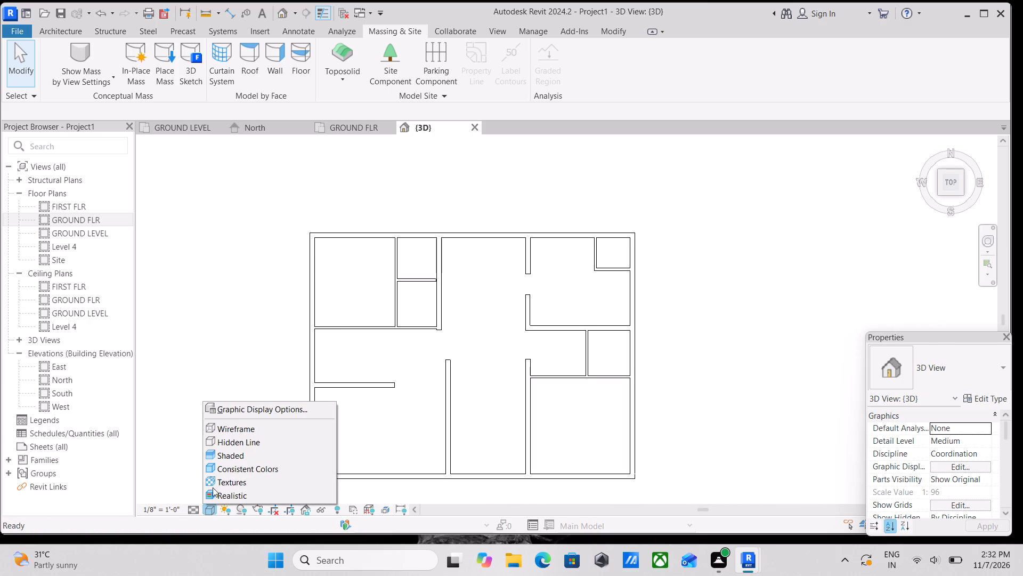
pyautogui.click(228, 454)
pyautogui.scroll(3, 446, 356)
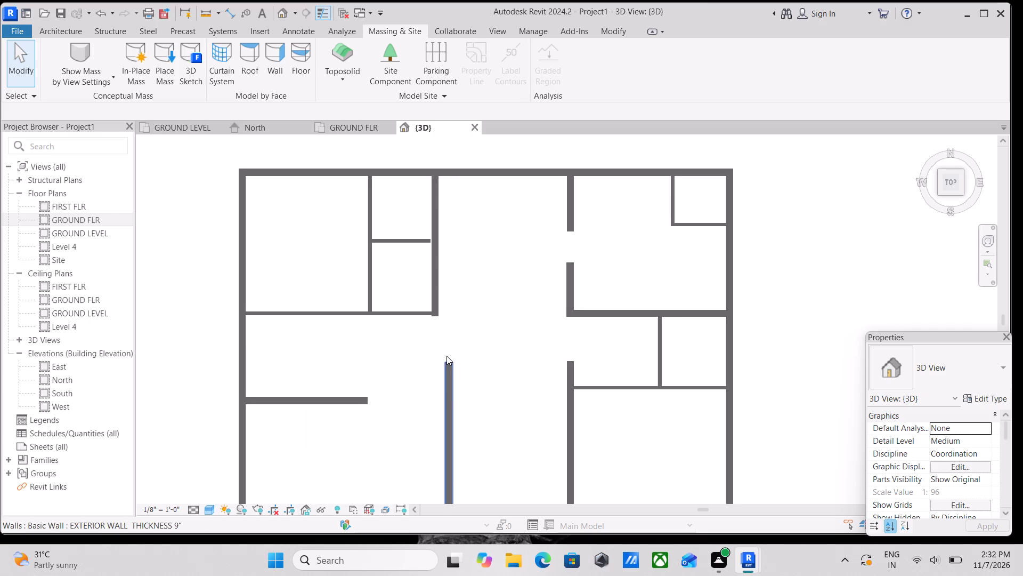
pyautogui.scroll(-1, 364, 358)
pyautogui.moveTo(364, 358); pyautogui.dragTo(401, 398, button='middle')
pyautogui.scroll(-2, 484, 378)
pyautogui.moveTo(402, 389); pyautogui.dragTo(410, 394, button='middle')
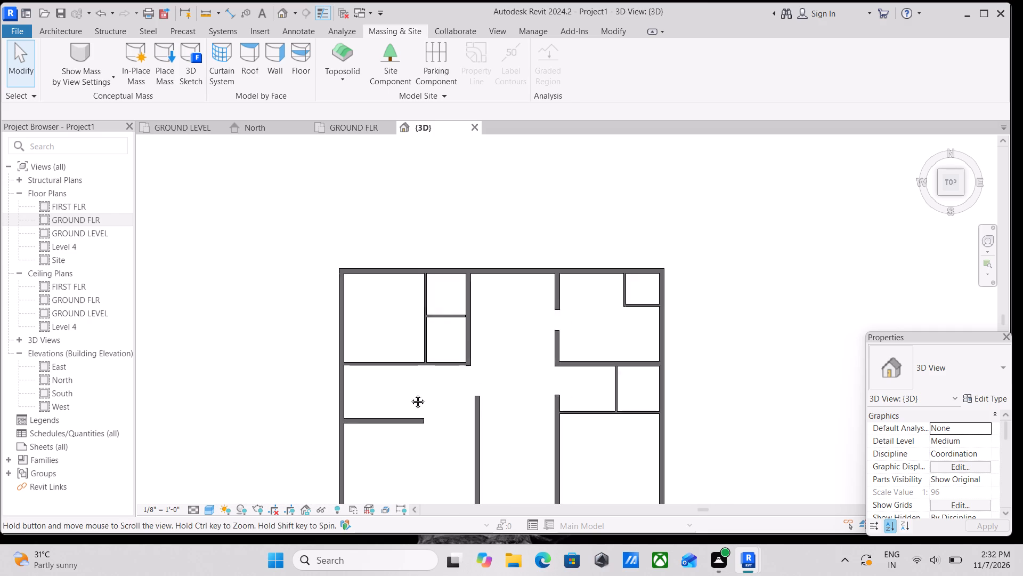
pyautogui.moveTo(410, 394); pyautogui.dragTo(470, 416, button='middle')
pyautogui.scroll(-1, 470, 416)
pyautogui.scroll(3, 385, 327)
pyautogui.scroll(-2, 414, 327)
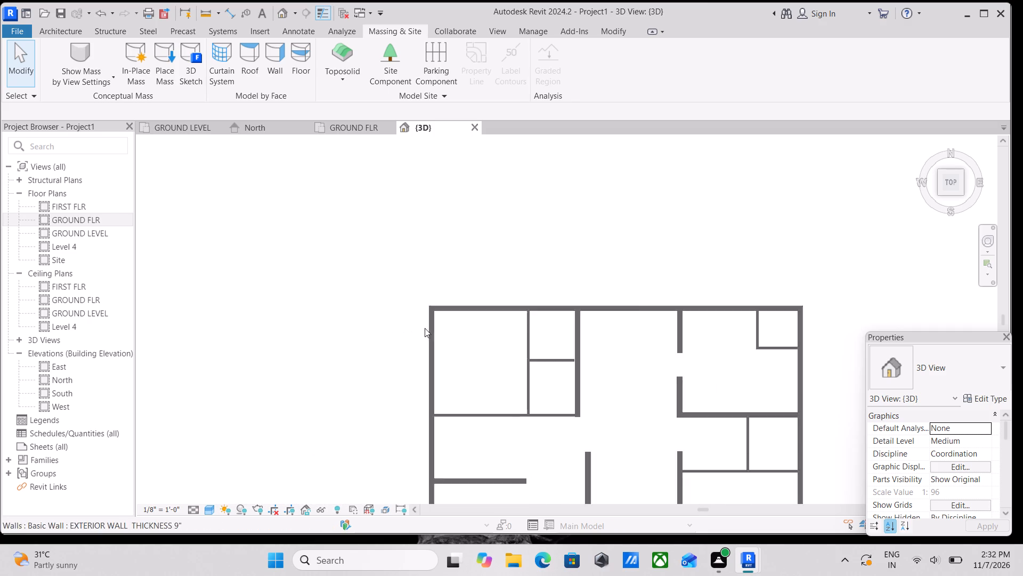
pyautogui.moveTo(425, 328); pyautogui.dragTo(397, 326, button='middle')
pyautogui.scroll(-2, 397, 326)
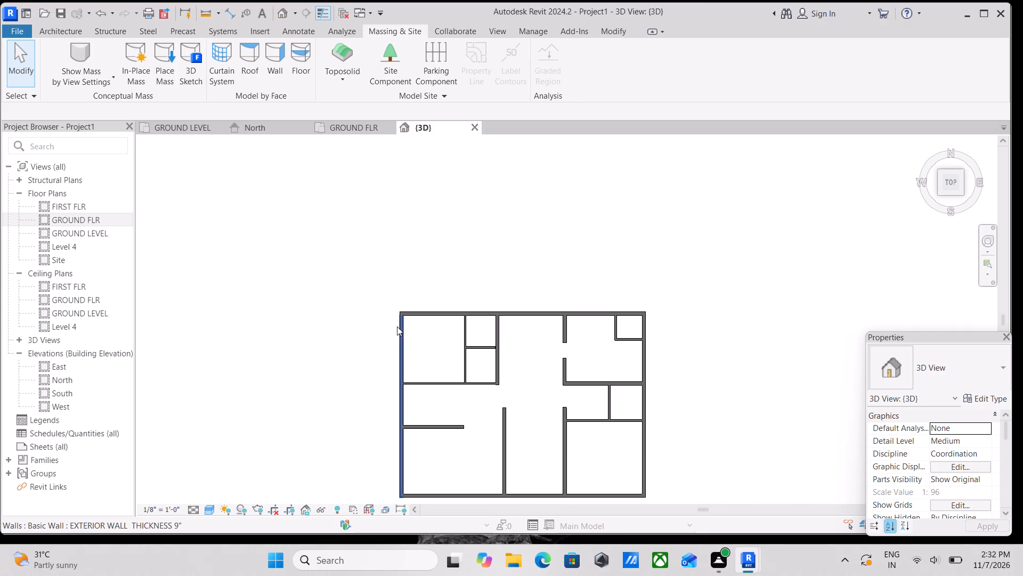
# Return to the GROUND FLR plan and examine the plan image around the master bedroom and the 2'8" planting strip.
pyautogui.click(346, 123)
pyautogui.scroll(-8, 393, 252)
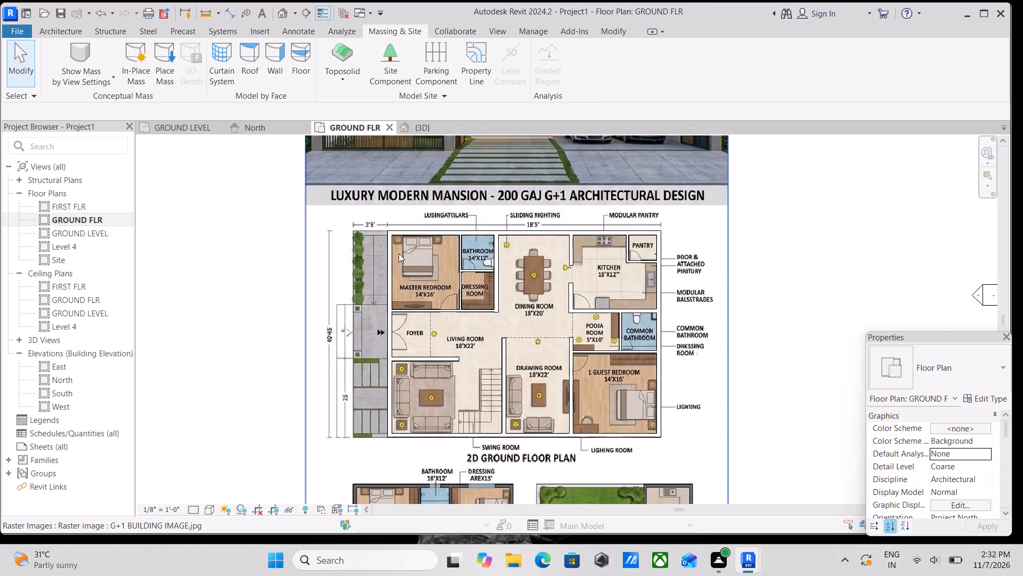
pyautogui.scroll(-3, 331, 241)
pyautogui.scroll(1, 337, 246)
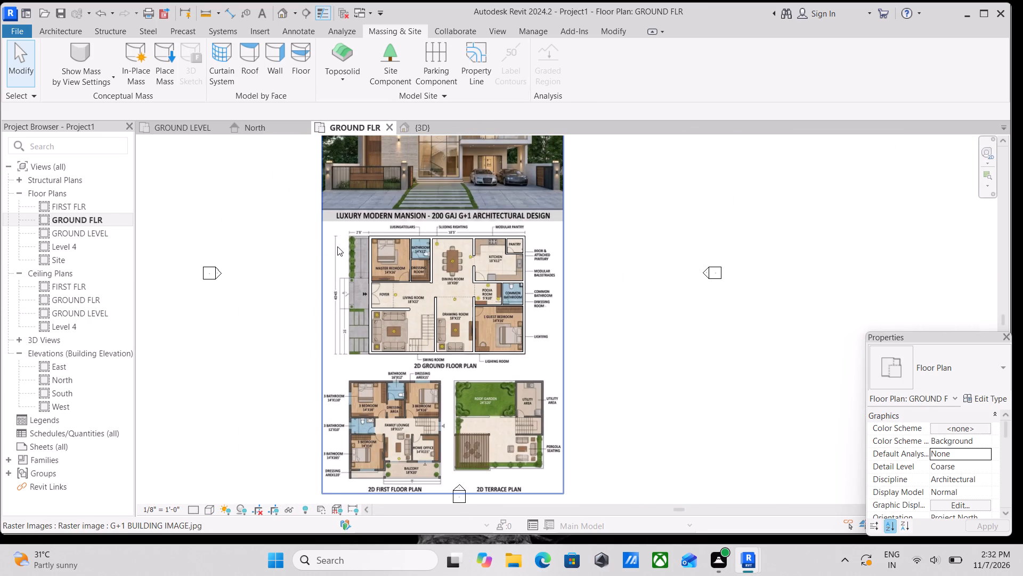
pyautogui.scroll(8, 337, 246)
pyautogui.scroll(3, 385, 237)
pyautogui.moveTo(379, 237); pyautogui.dragTo(396, 266, button='middle')
# Compare the GROUND LEVEL floor and ceiling plans with the GROUND FLR plan, checking where the plan image is available.
pyautogui.click(183, 121)
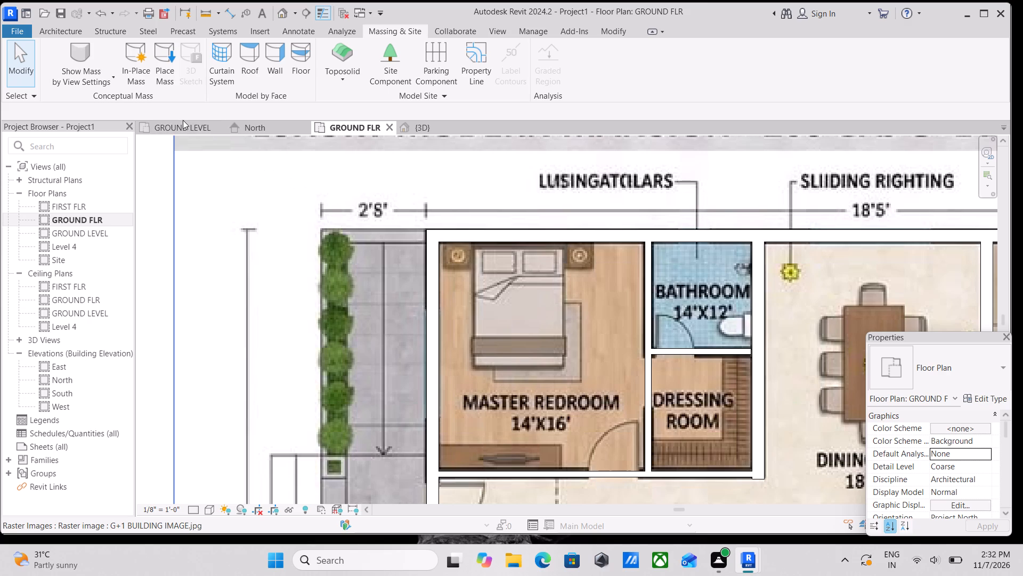
pyautogui.click(180, 129)
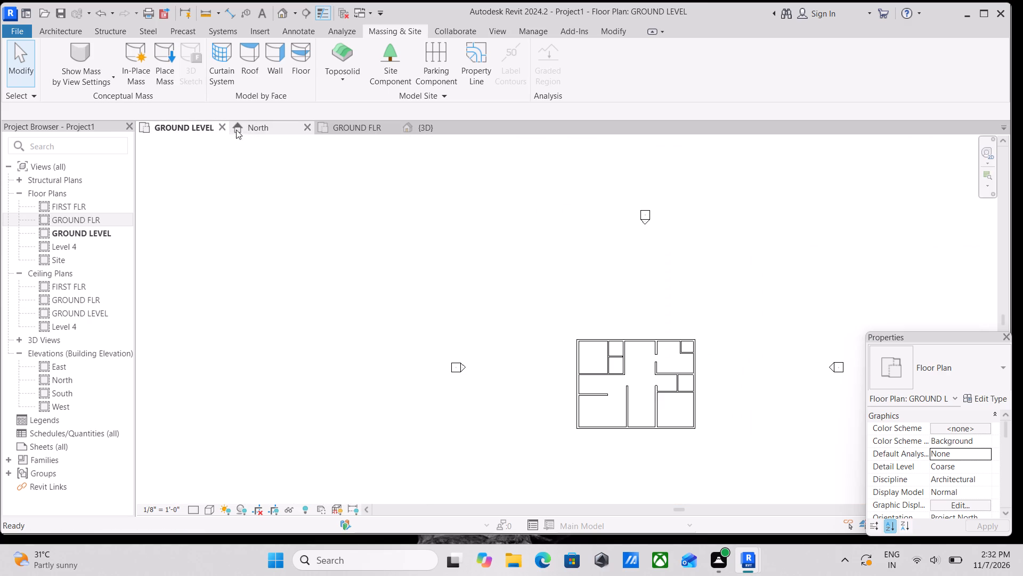
pyautogui.click(360, 131)
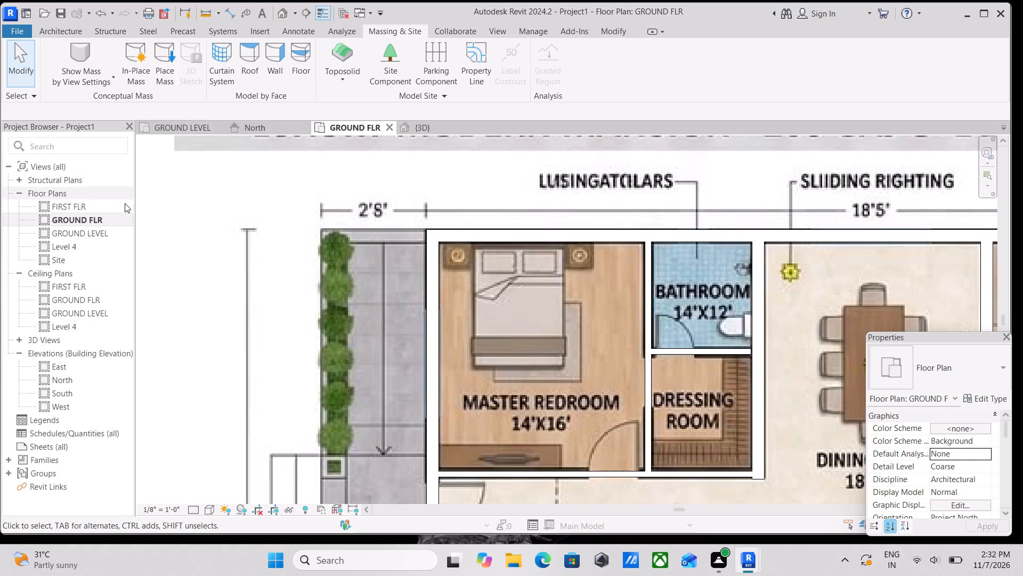
pyautogui.doubleClick(79, 309)
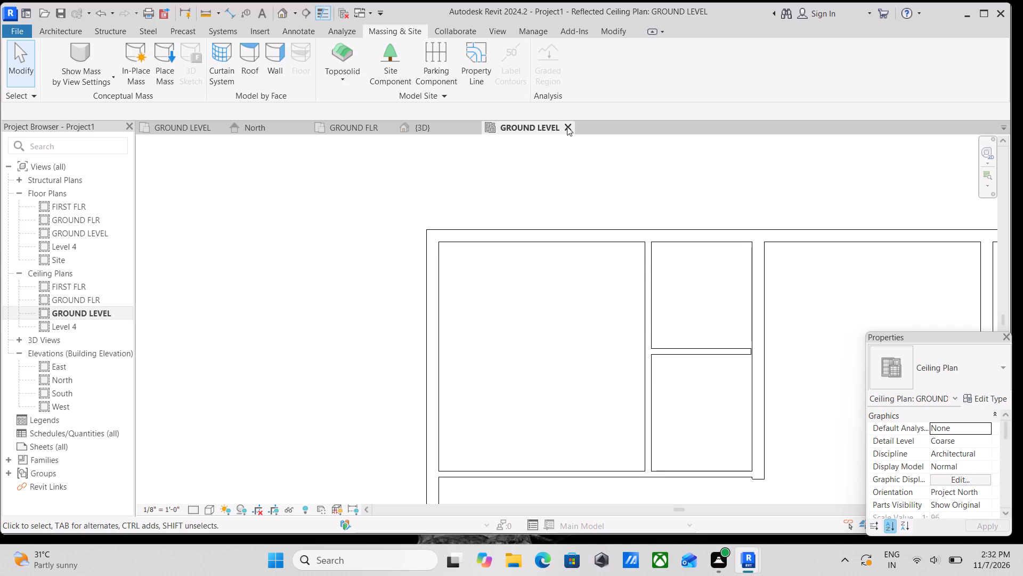
pyautogui.click(567, 126)
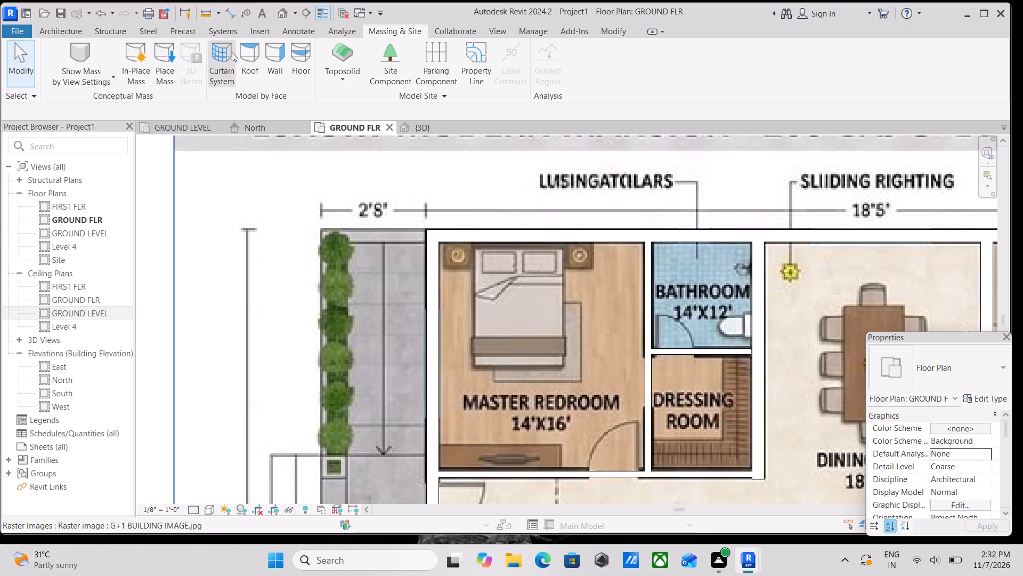
pyautogui.scroll(3, 403, 211)
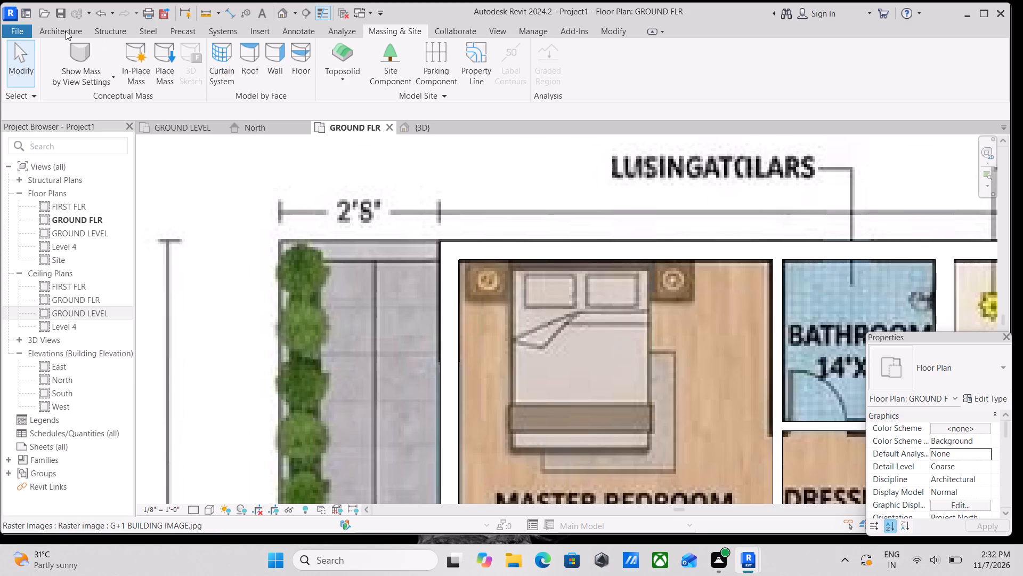
pyautogui.click(66, 31)
pyautogui.scroll(-4, 516, 361)
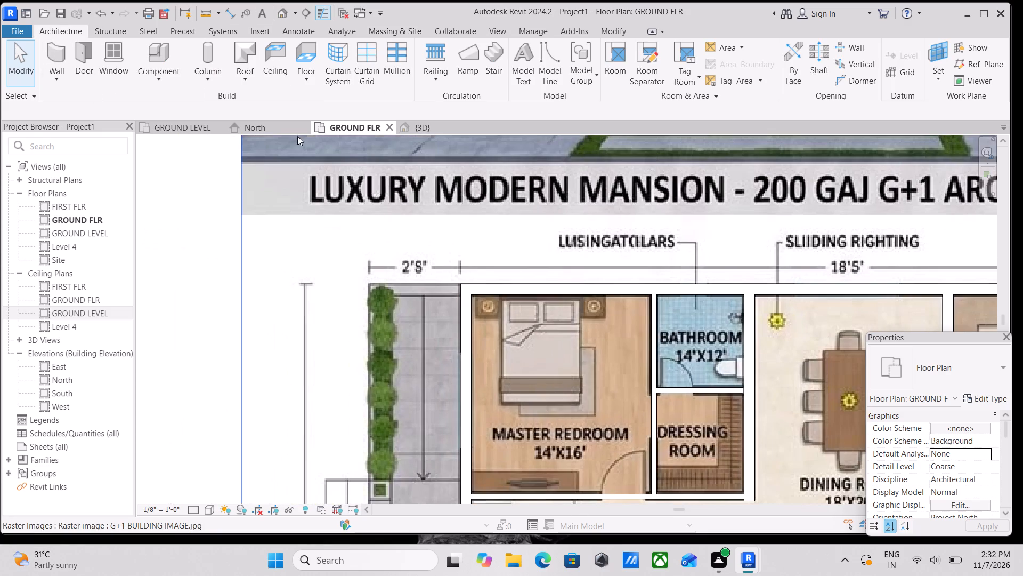
# Examine the GROUND LEVEL, GROUND FLR, FIRST FLR and Level 4 lines against the walls in the North elevation.
pyautogui.click(263, 125)
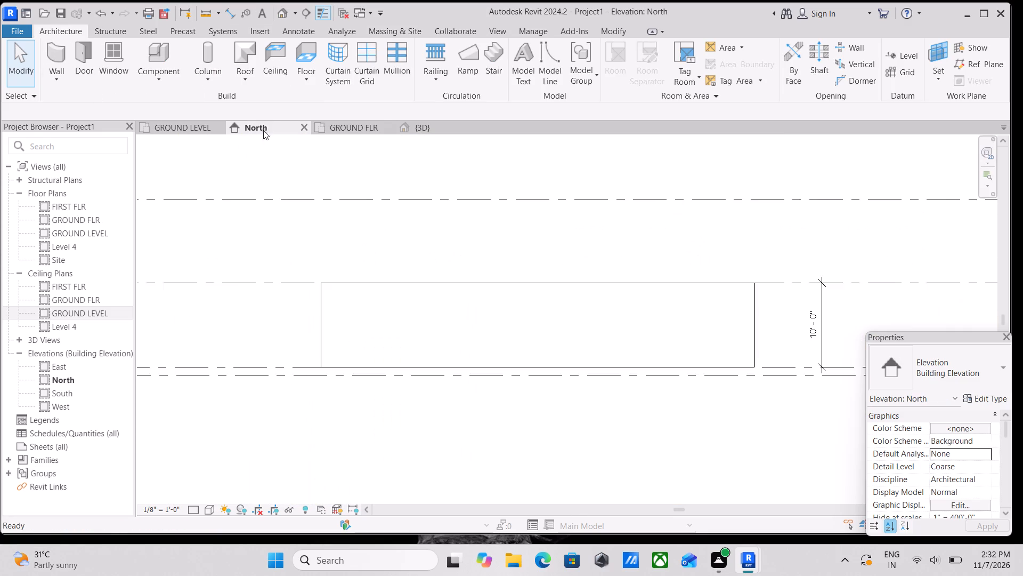
pyautogui.scroll(2, 552, 396)
pyautogui.moveTo(765, 391); pyautogui.dragTo(437, 370, button='middle')
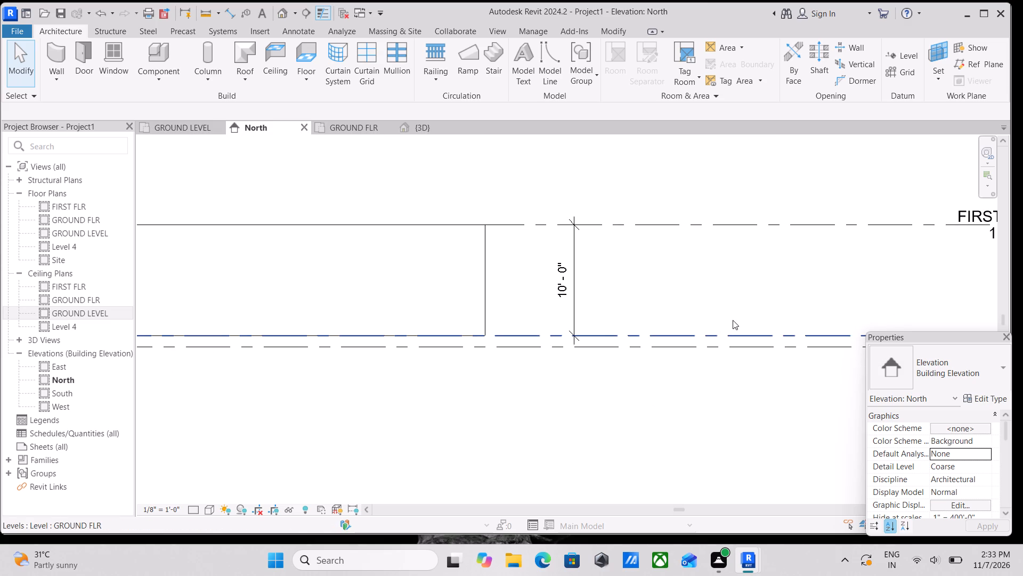
pyautogui.click(727, 331)
pyautogui.scroll(-3, 726, 348)
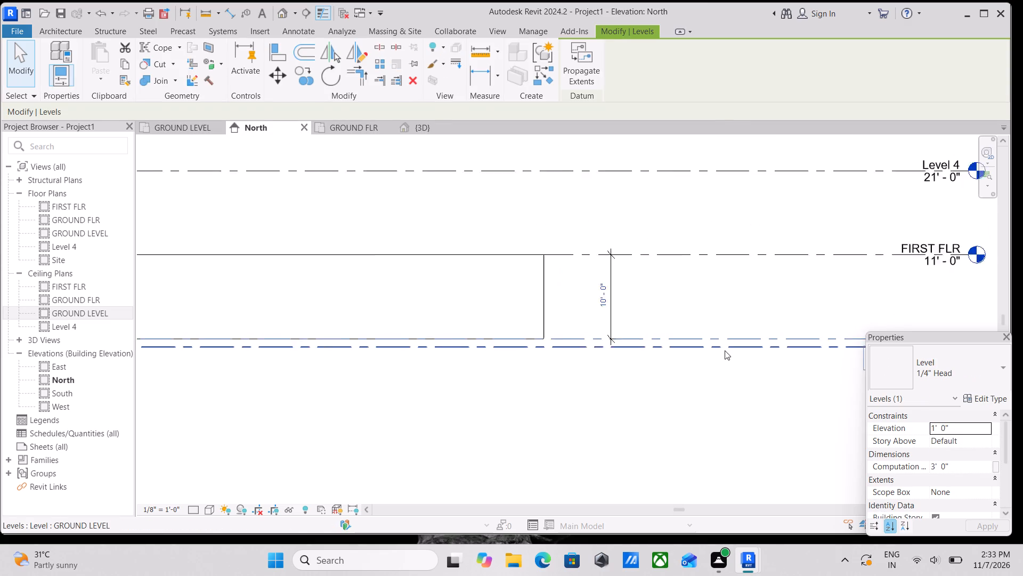
pyautogui.scroll(3, 502, 342)
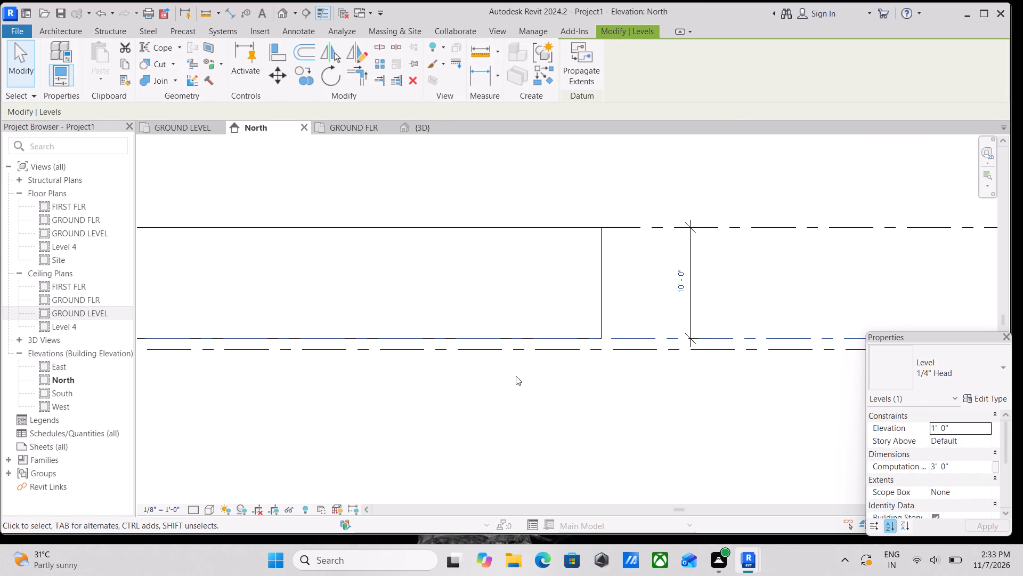
pyautogui.press('Escape')
pyautogui.scroll(-5, 516, 376)
pyautogui.moveTo(540, 378); pyautogui.dragTo(542, 397, button='middle')
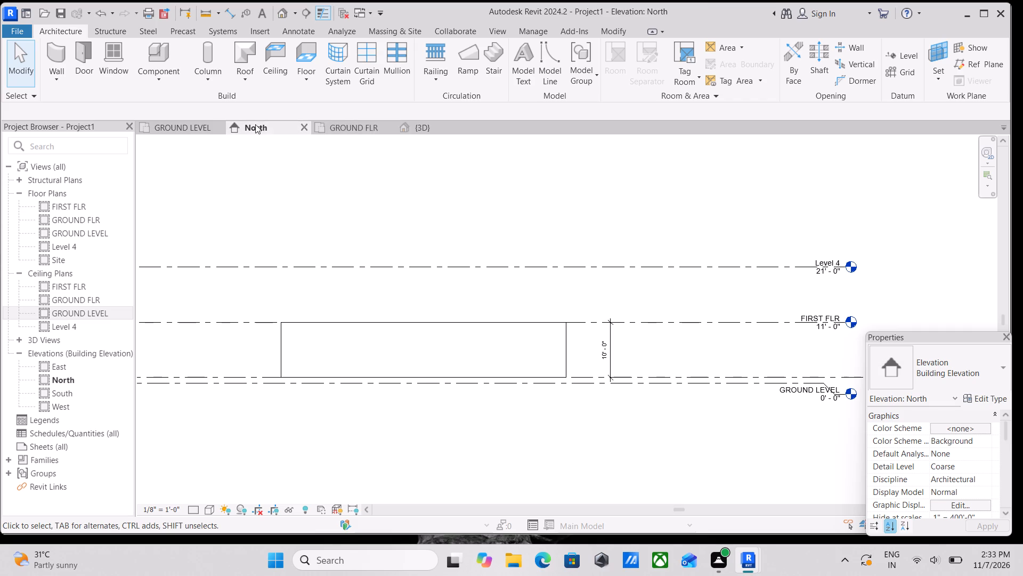
# Copy the G+1 building raster image from the GROUND FLR plan and paste it aligned into the GROUND LEVEL floor plan.
pyautogui.click(177, 124)
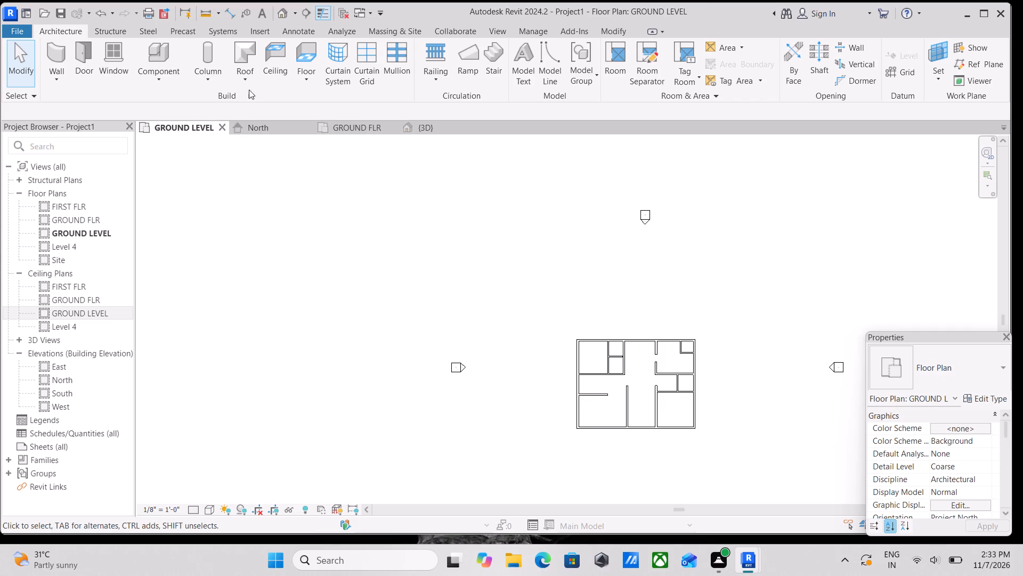
pyautogui.click(354, 126)
pyautogui.scroll(-5, 493, 234)
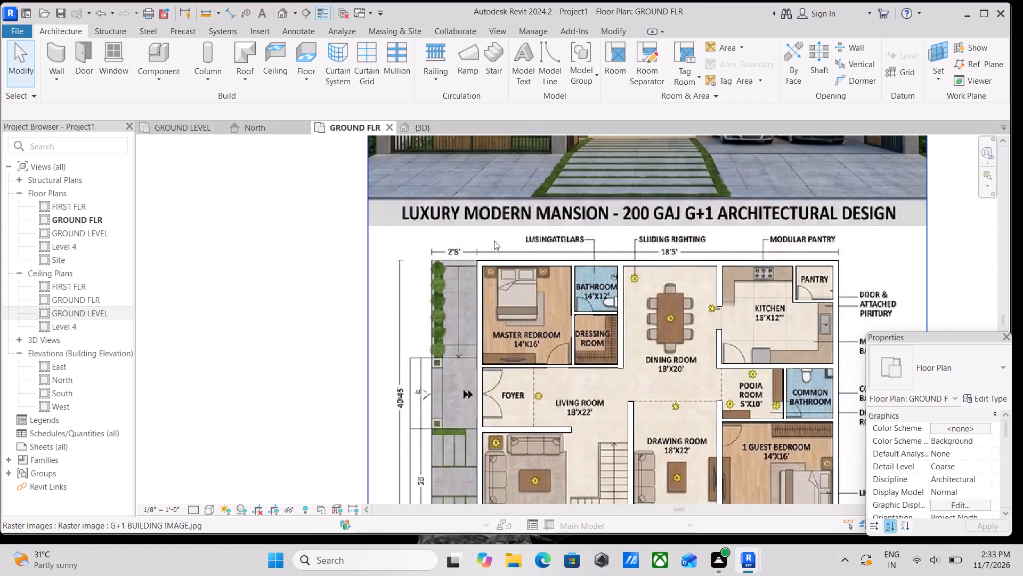
pyautogui.scroll(-5, 494, 241)
pyautogui.moveTo(507, 235); pyautogui.dragTo(425, 357, button='middle')
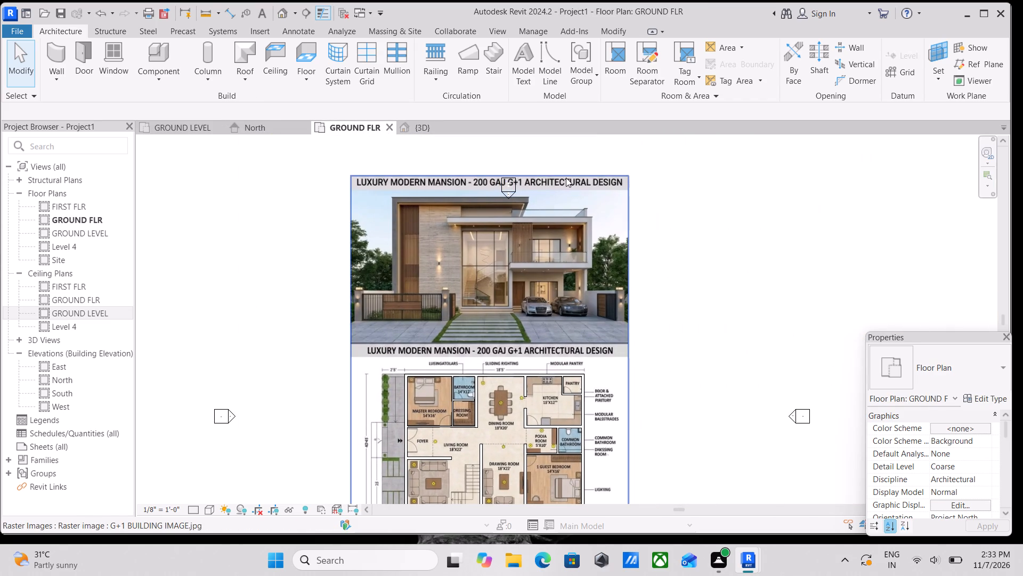
pyautogui.click(566, 177)
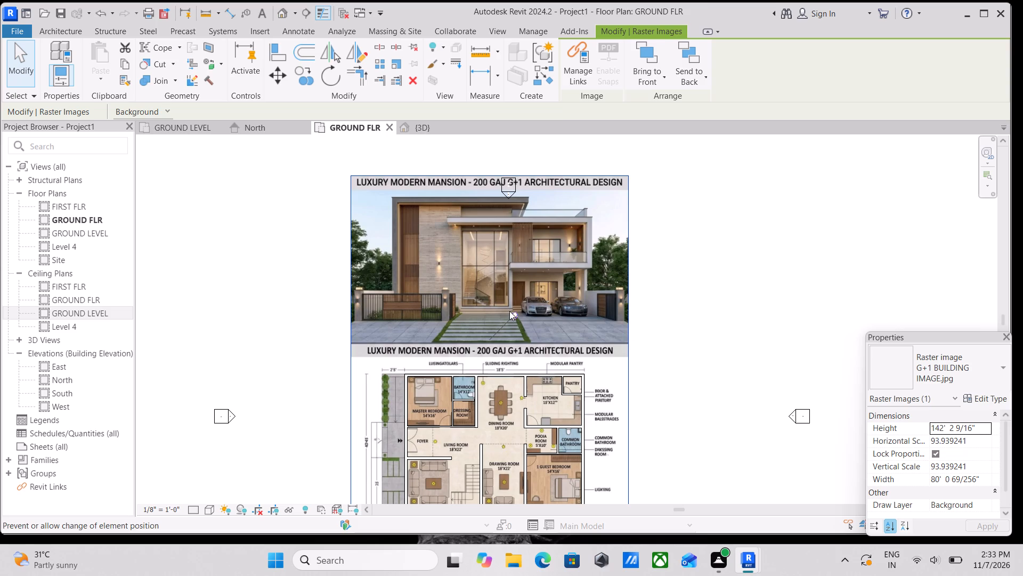
pyautogui.click(511, 311)
pyautogui.click(125, 65)
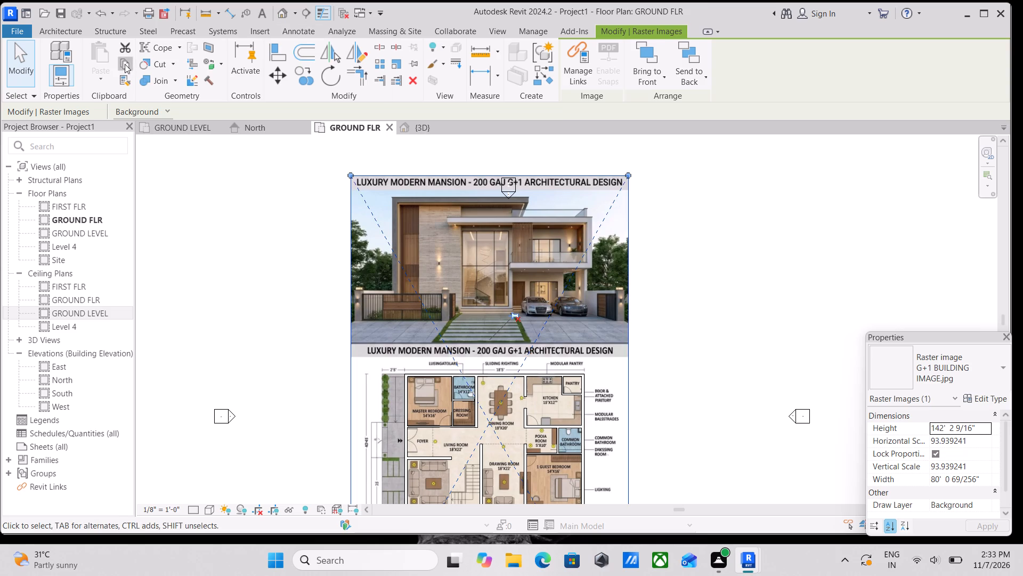
pyautogui.click(101, 78)
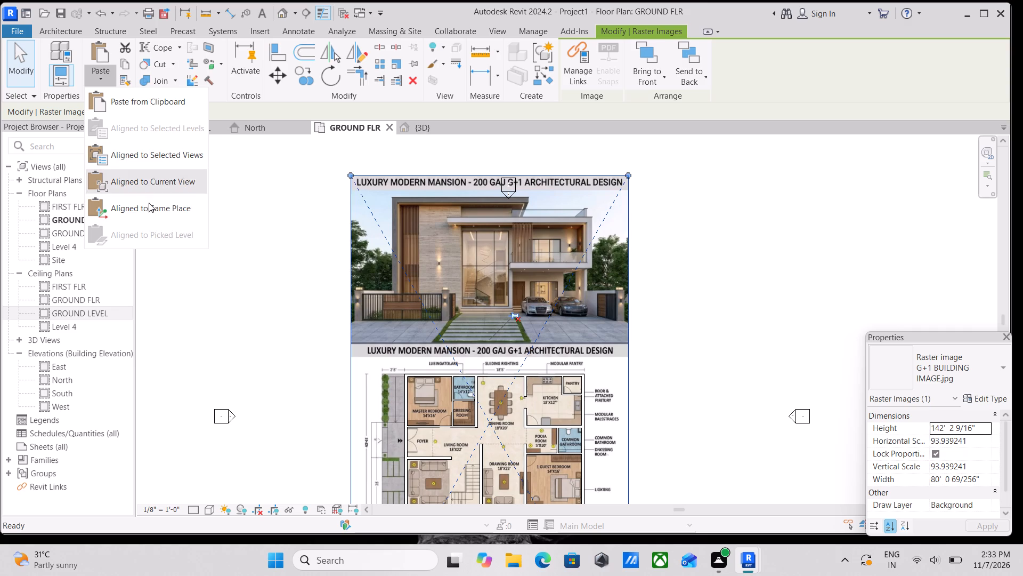
pyautogui.click(176, 158)
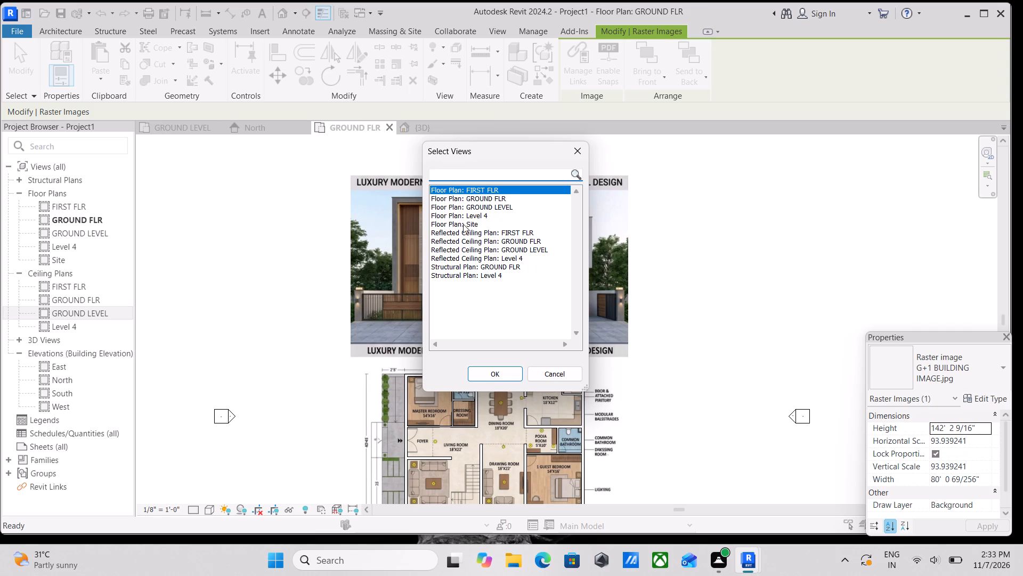
pyautogui.click(491, 207)
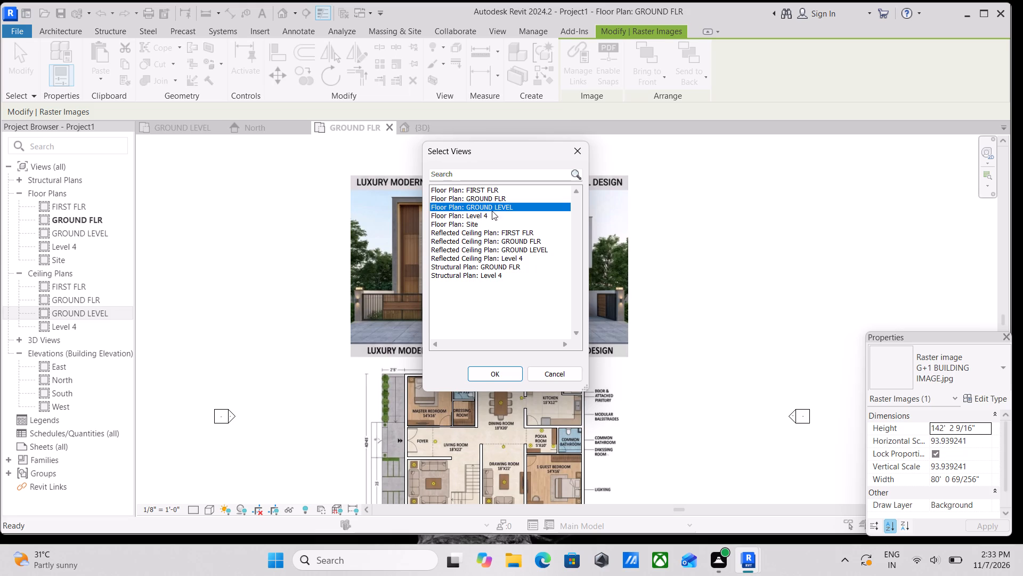
pyautogui.click(488, 374)
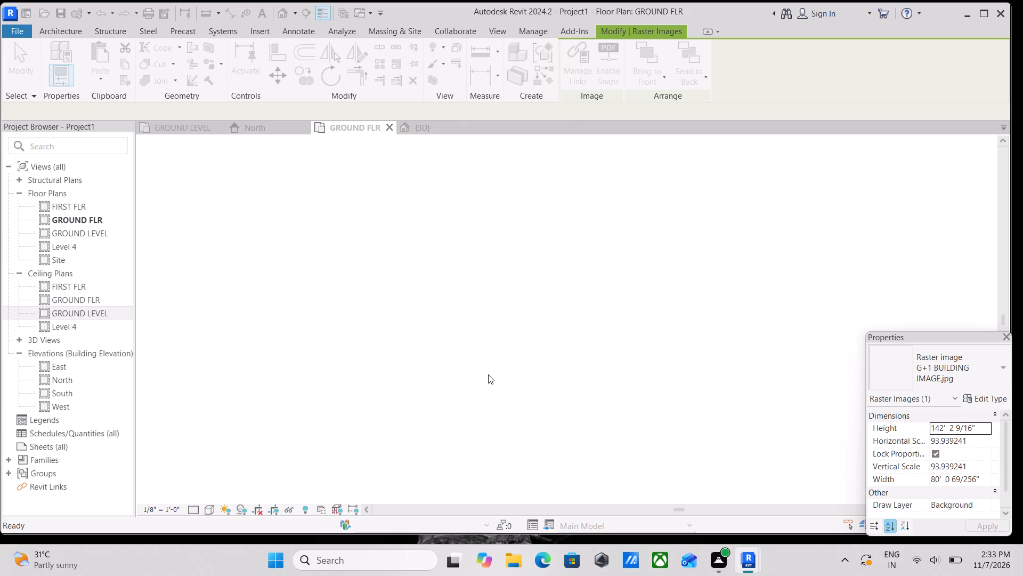
# Examine the plan image against the walls in the GROUND FLR and GROUND LEVEL plans, especially around the 2'8" planting strip.
pyautogui.scroll(2, 490, 331)
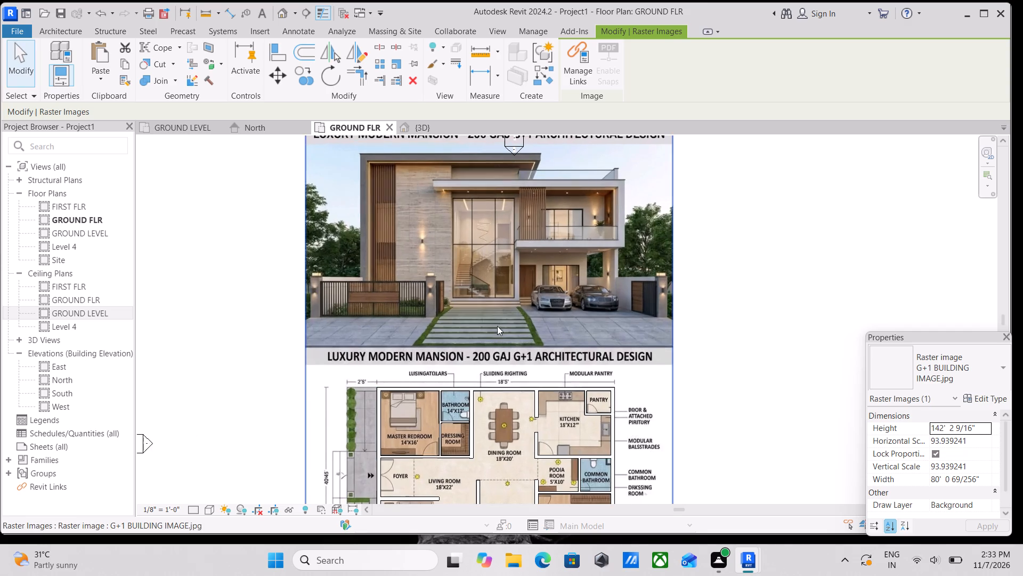
pyautogui.scroll(-2, 500, 323)
pyautogui.moveTo(497, 321); pyautogui.dragTo(530, 212, button='middle')
pyautogui.scroll(3, 418, 356)
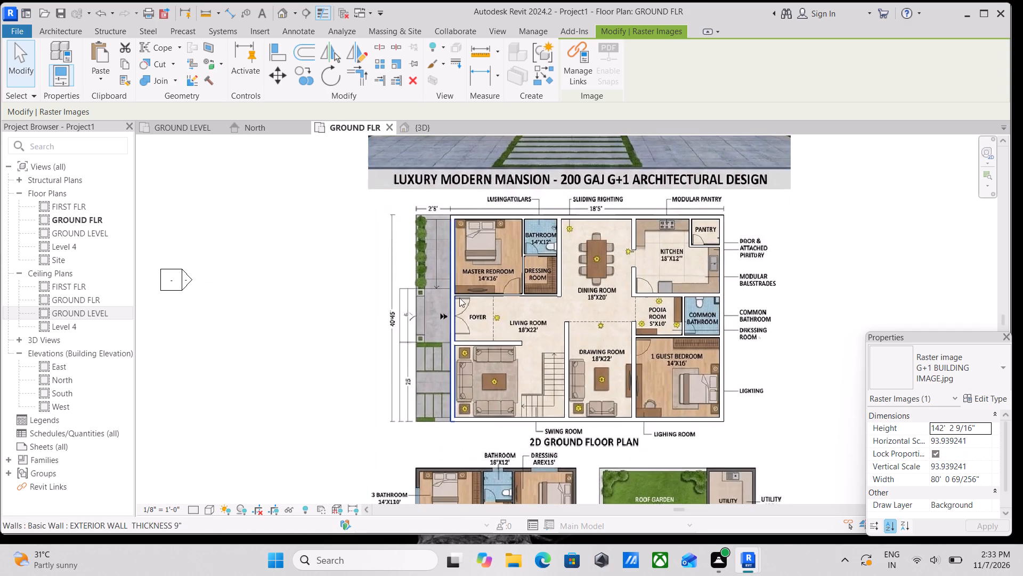
pyautogui.scroll(3, 474, 268)
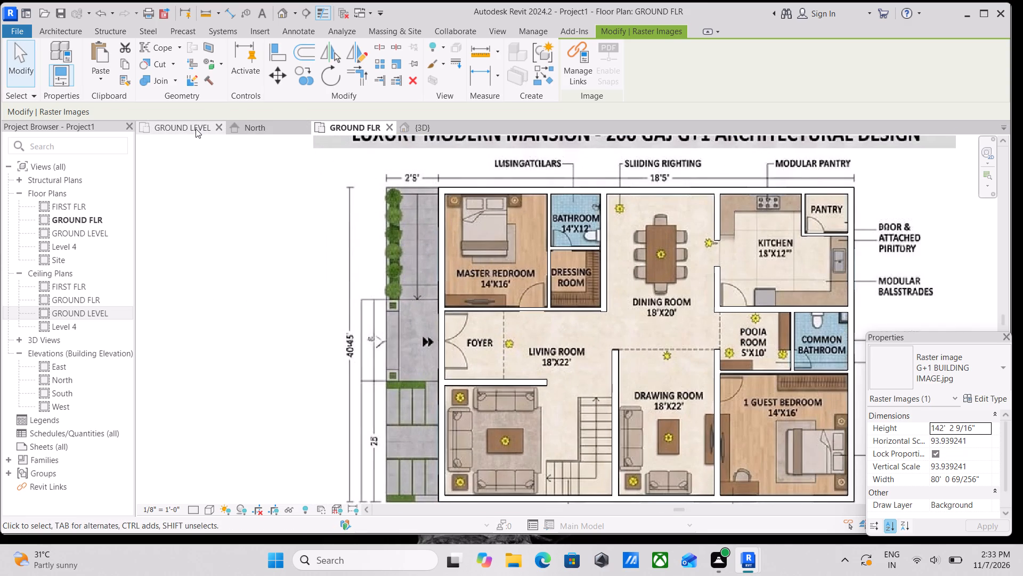
pyautogui.click(196, 129)
pyautogui.scroll(2, 524, 357)
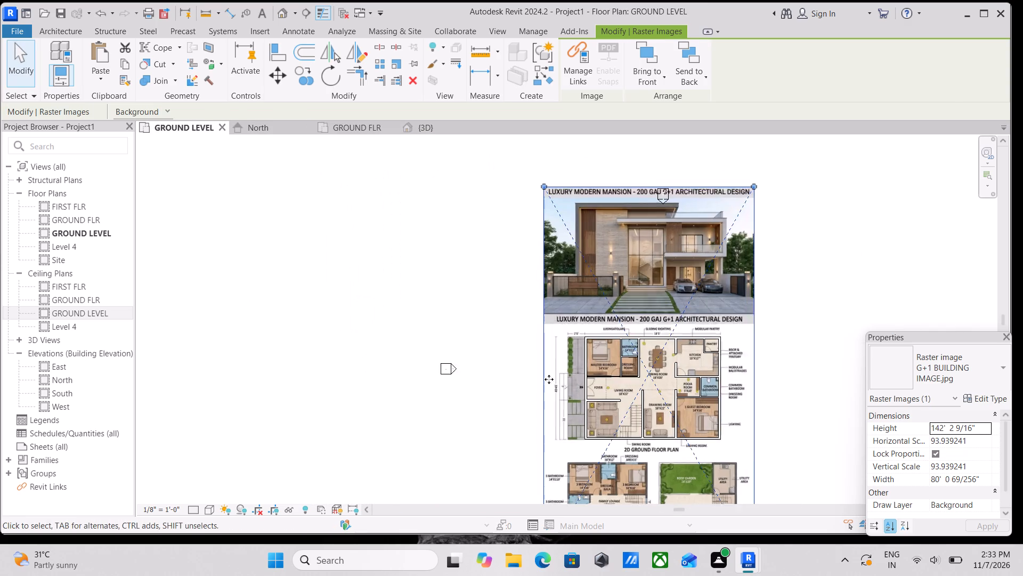
pyautogui.scroll(1, 549, 379)
pyautogui.scroll(7, 632, 414)
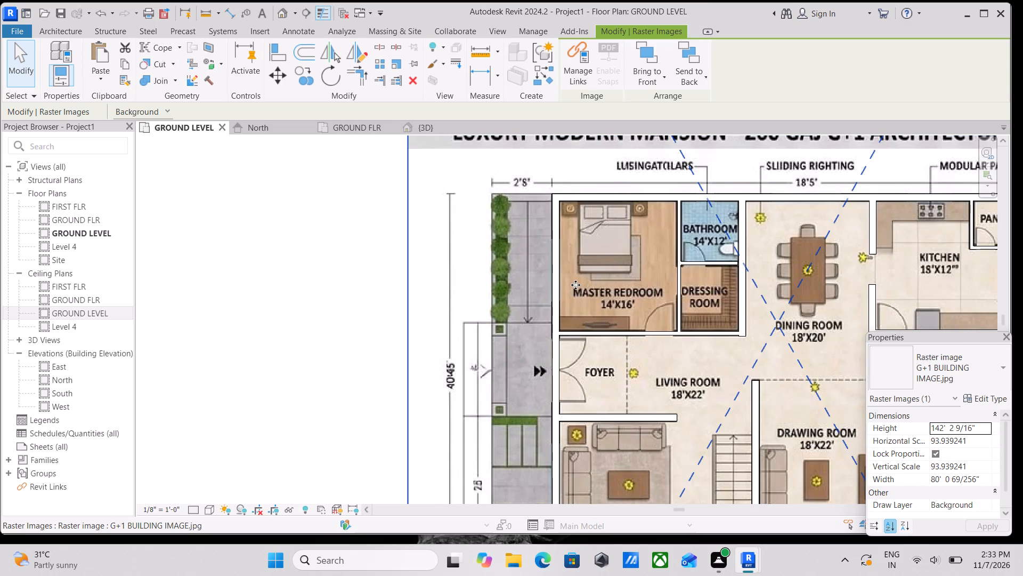
pyautogui.scroll(3, 539, 293)
pyautogui.scroll(-1, 540, 275)
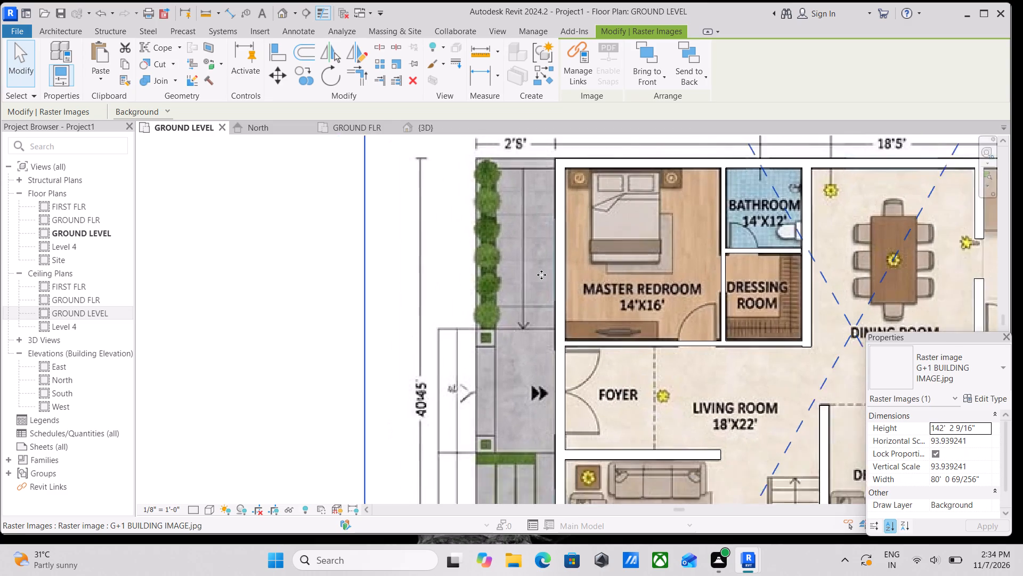
pyautogui.scroll(-2, 541, 275)
pyautogui.moveTo(546, 274); pyautogui.dragTo(500, 280, button='middle')
pyautogui.scroll(2, 472, 241)
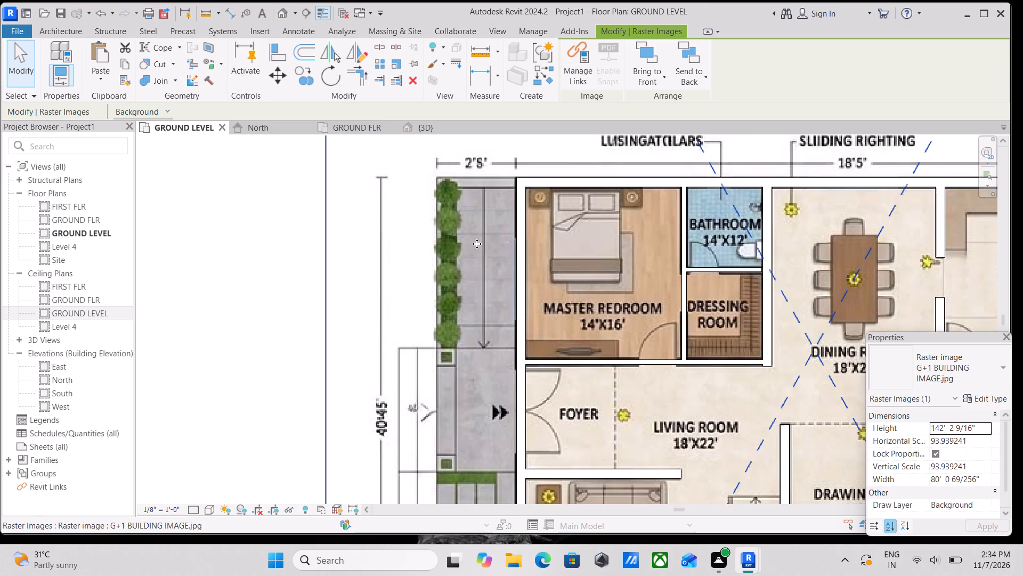
pyautogui.moveTo(478, 243); pyautogui.dragTo(460, 282, button='middle')
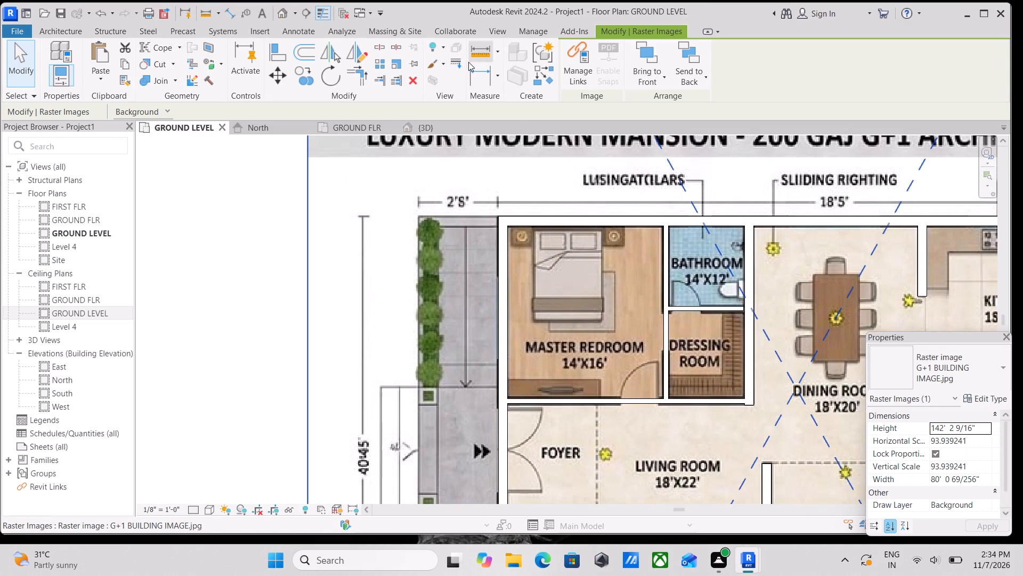
pyautogui.scroll(-2, 377, 220)
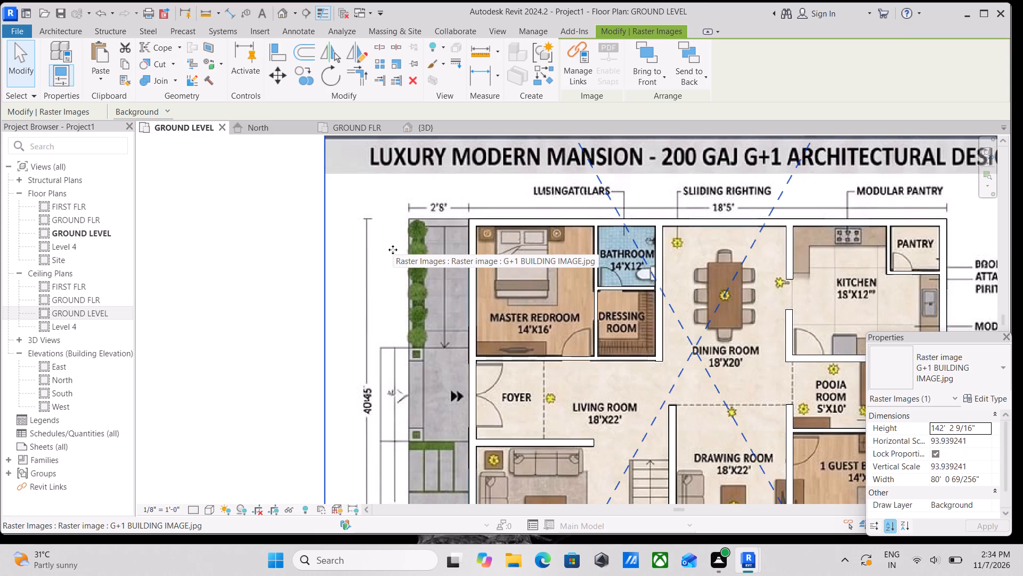
pyautogui.scroll(-1, 393, 250)
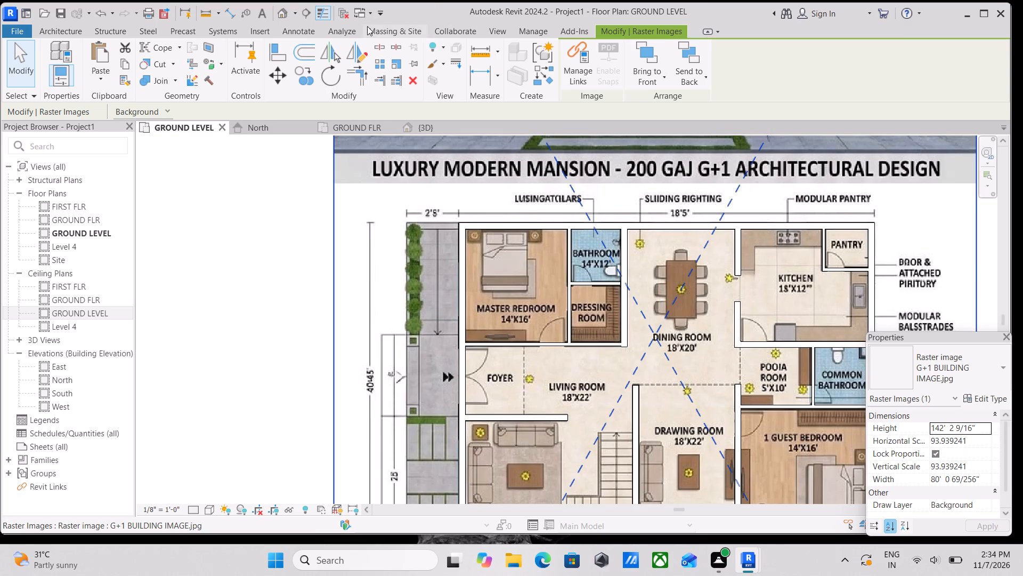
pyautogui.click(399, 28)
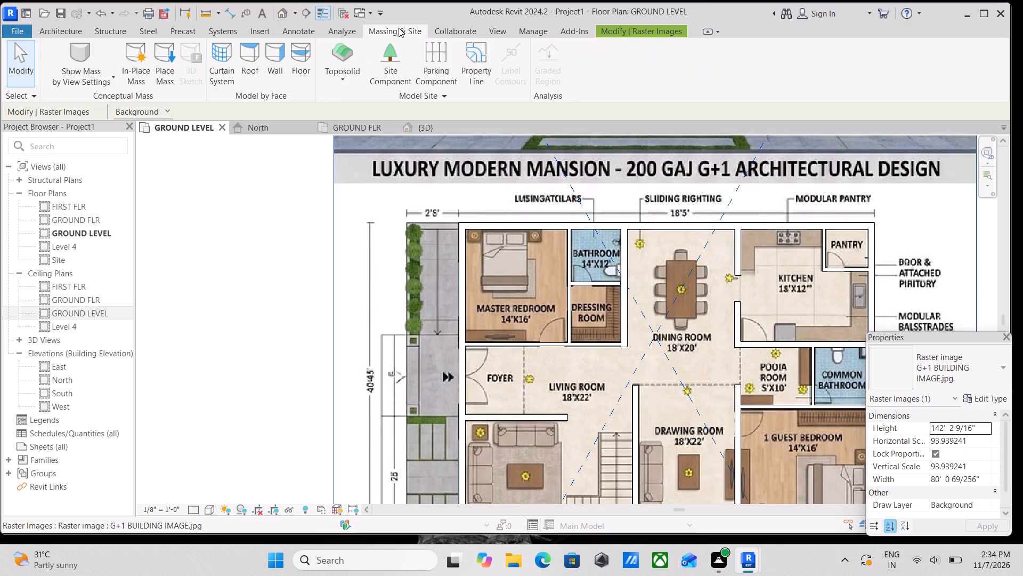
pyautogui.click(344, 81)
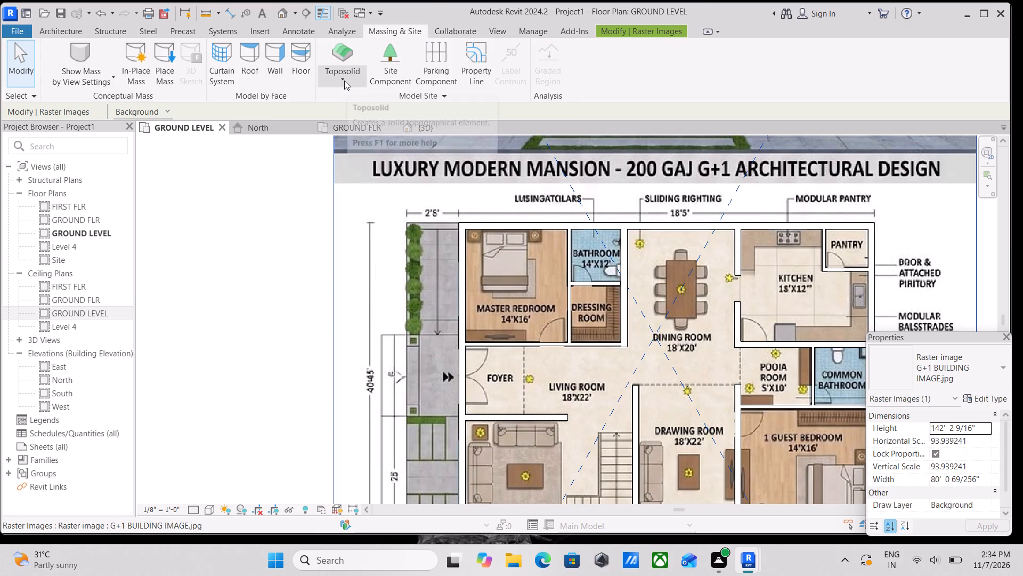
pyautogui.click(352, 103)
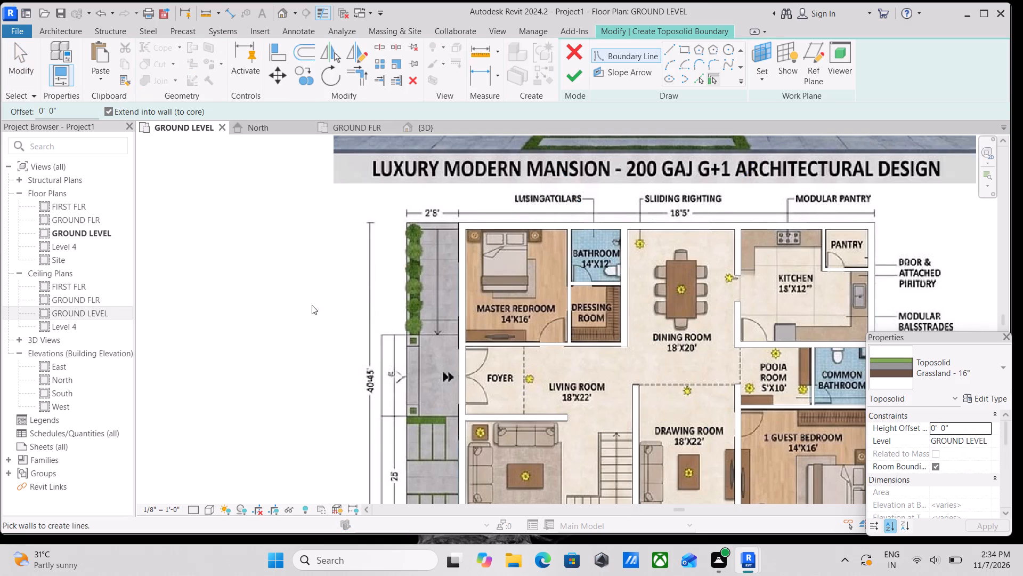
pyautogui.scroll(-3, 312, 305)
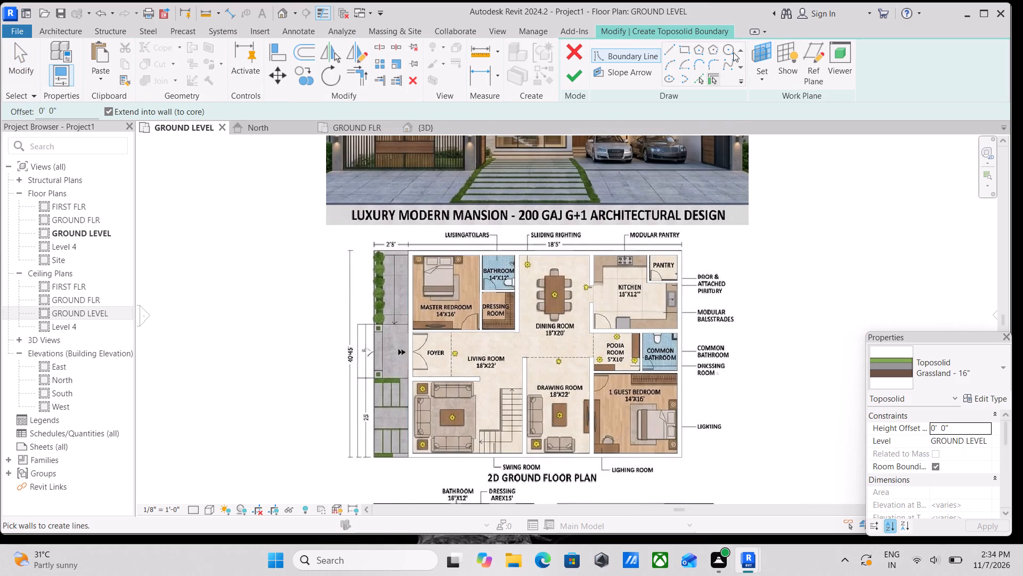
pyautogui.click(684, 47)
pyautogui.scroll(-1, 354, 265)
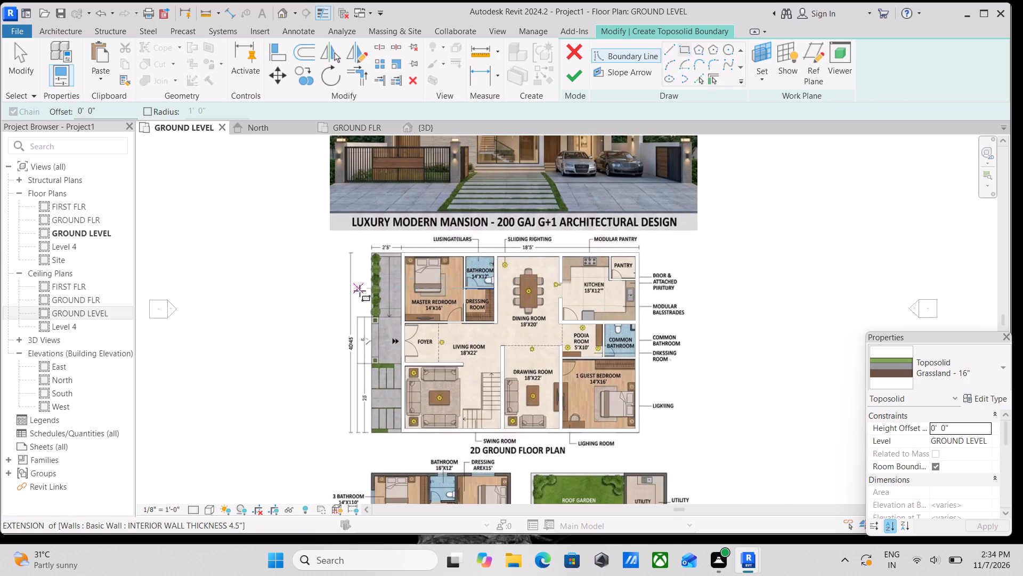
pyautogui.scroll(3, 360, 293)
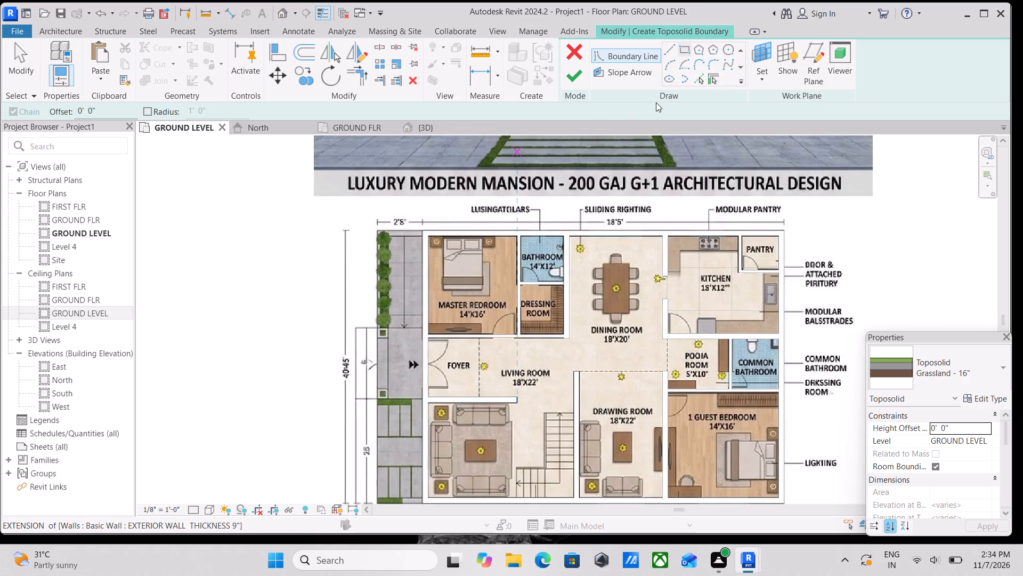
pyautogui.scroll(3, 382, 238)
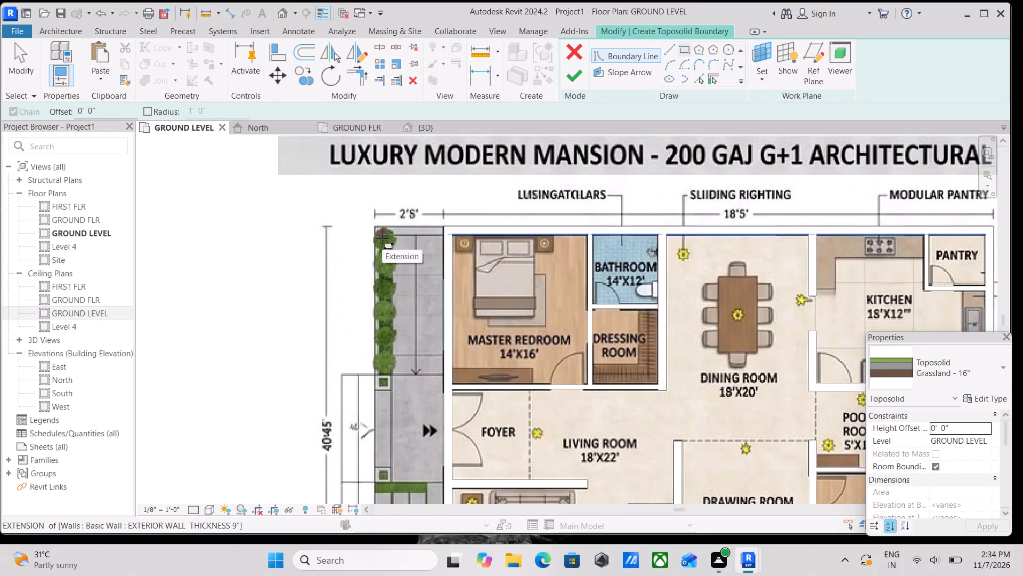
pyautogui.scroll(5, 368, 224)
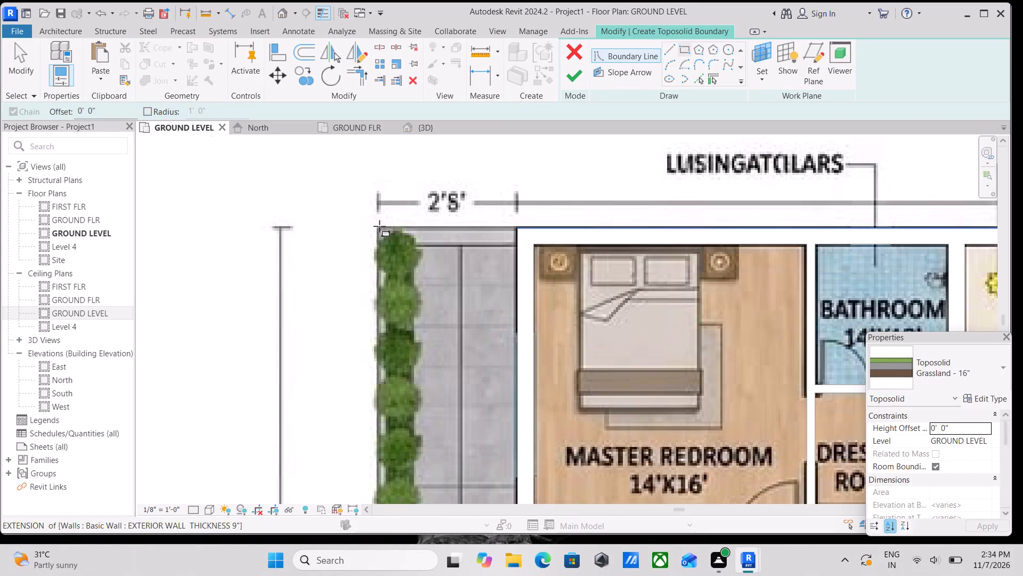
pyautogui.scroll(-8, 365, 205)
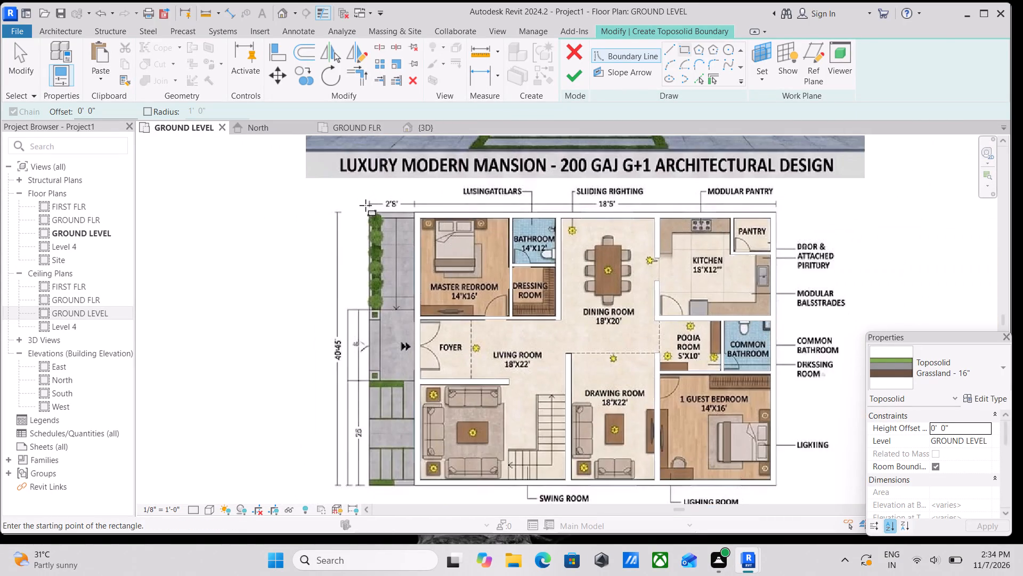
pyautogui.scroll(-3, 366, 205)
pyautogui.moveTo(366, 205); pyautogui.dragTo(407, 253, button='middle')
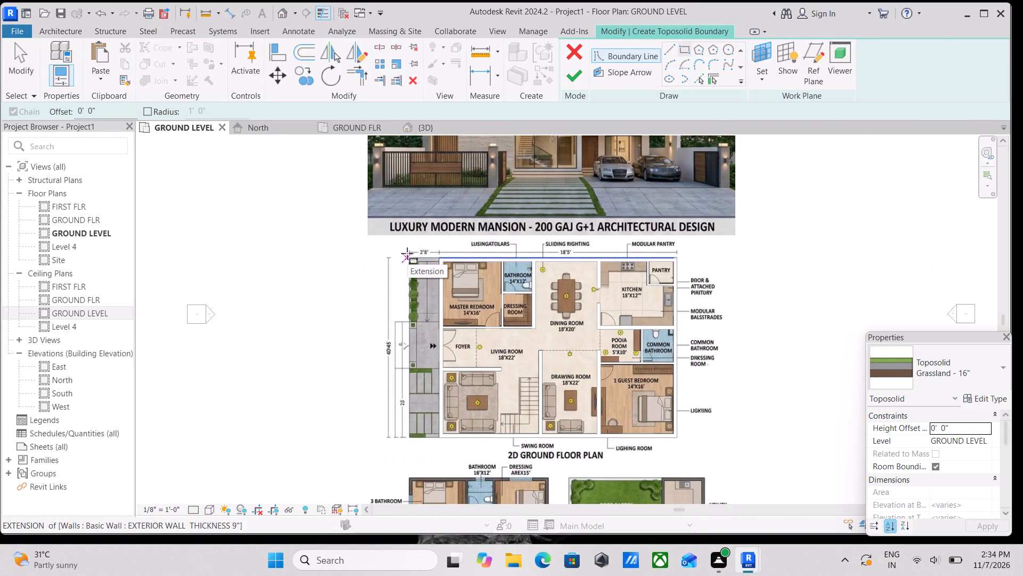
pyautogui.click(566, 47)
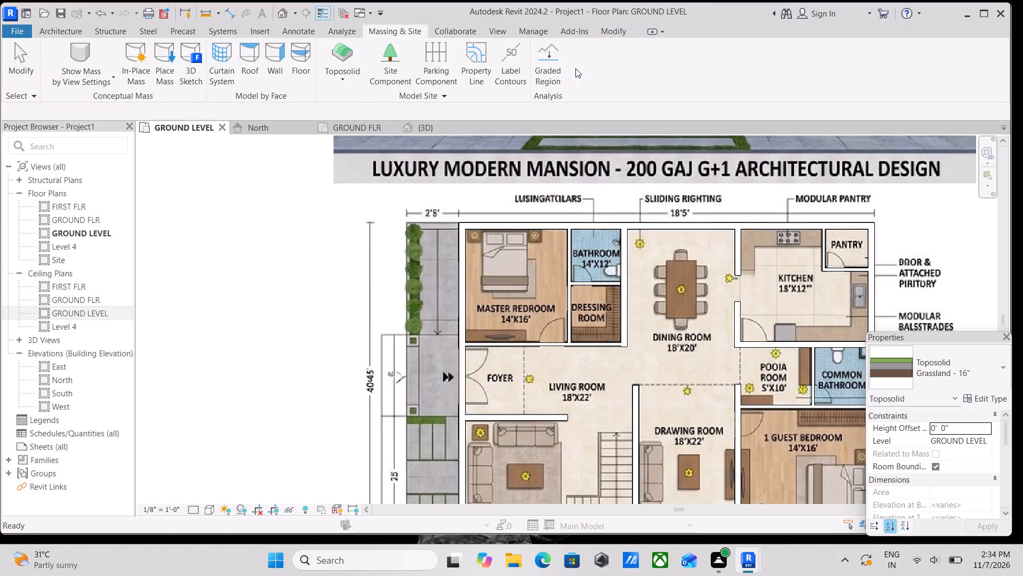
# Examine the plan image around the planting strip, paving and foyer entrance in the GROUND LEVEL plan.
pyautogui.scroll(3, 416, 252)
pyautogui.scroll(-2, 447, 249)
pyautogui.moveTo(450, 245); pyautogui.dragTo(532, 221, button='middle')
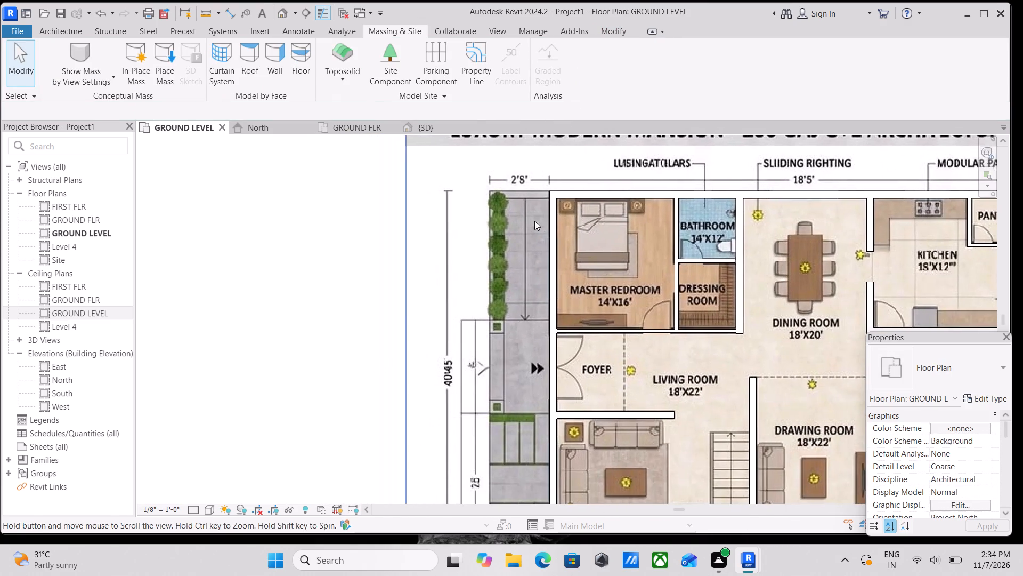
pyautogui.moveTo(506, 243); pyautogui.dragTo(553, 212, button='middle')
pyautogui.moveTo(550, 226); pyautogui.dragTo(593, 154, button='middle')
pyautogui.scroll(-1, 580, 175)
pyautogui.moveTo(606, 234); pyautogui.dragTo(574, 347, button='middle')
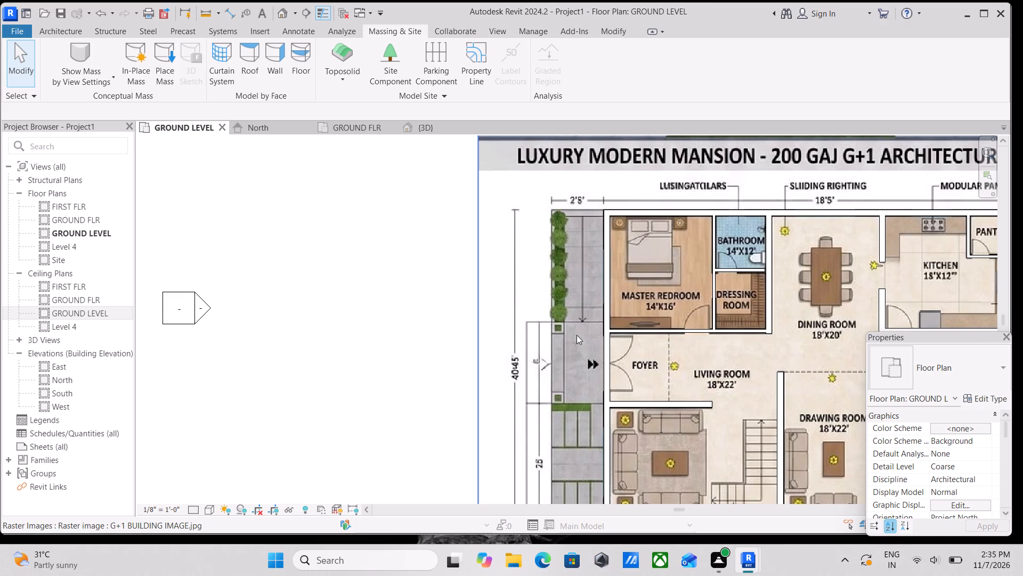
pyautogui.scroll(7, 570, 275)
pyautogui.scroll(-3, 594, 259)
pyautogui.moveTo(582, 258); pyautogui.dragTo(458, 262, button='middle')
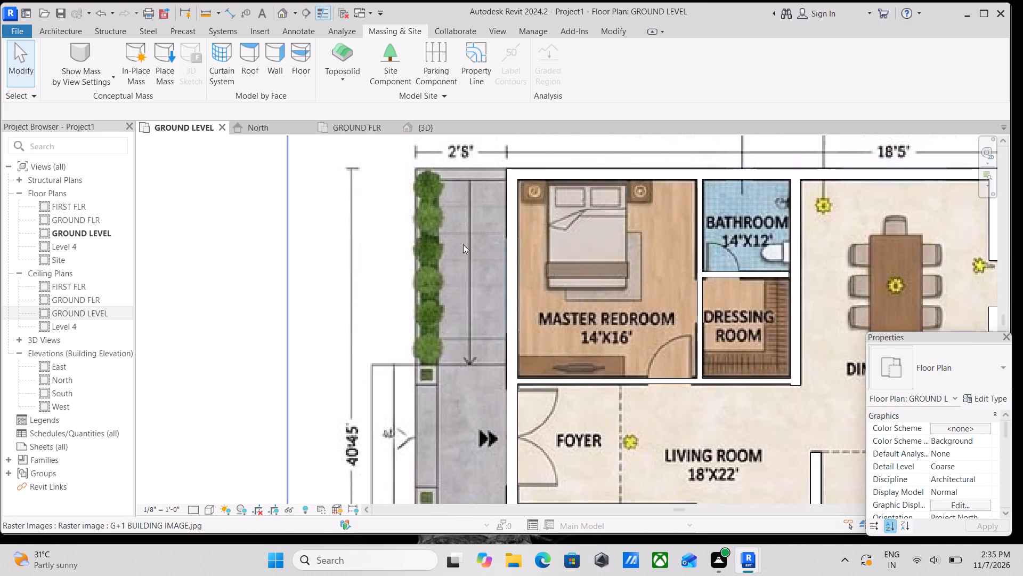
pyautogui.moveTo(459, 252); pyautogui.dragTo(373, 289, button='middle')
pyautogui.scroll(-4, 456, 246)
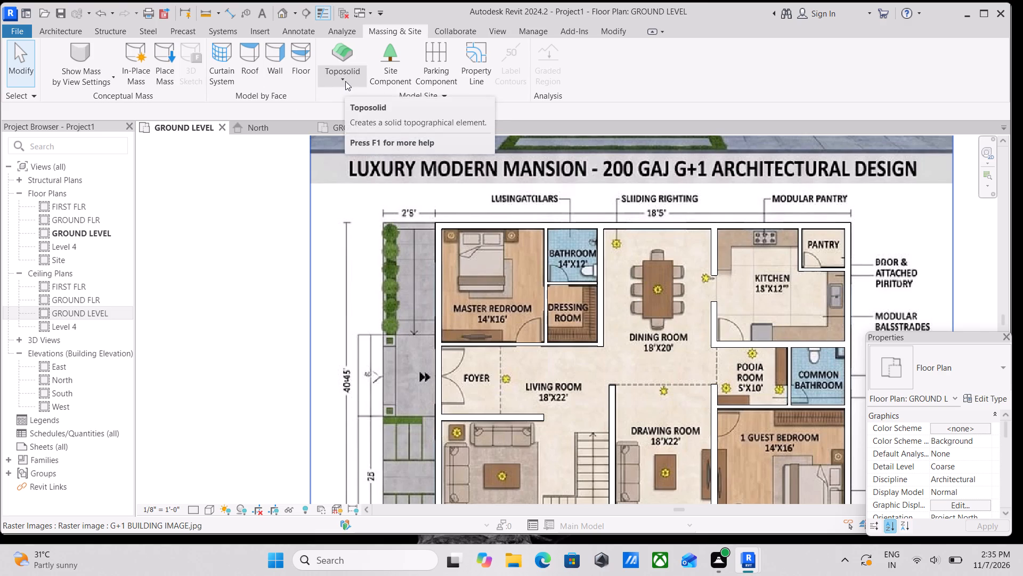
# Start a stair from GROUND LEVEL to GROUND FLR and locate the entrance steps drawn in the paved strip near the foyer.
pyautogui.click(72, 29)
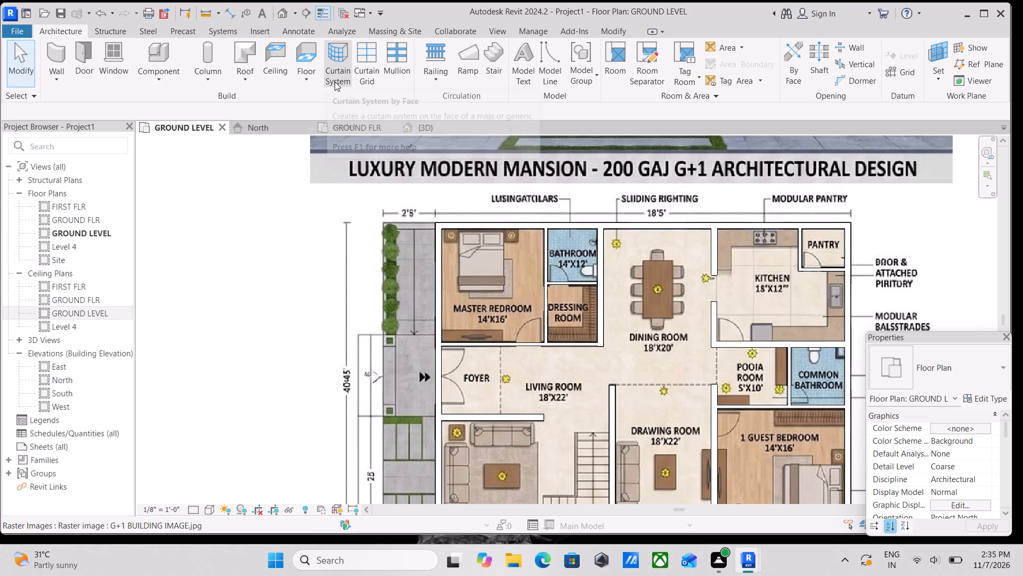
pyautogui.scroll(2, 389, 240)
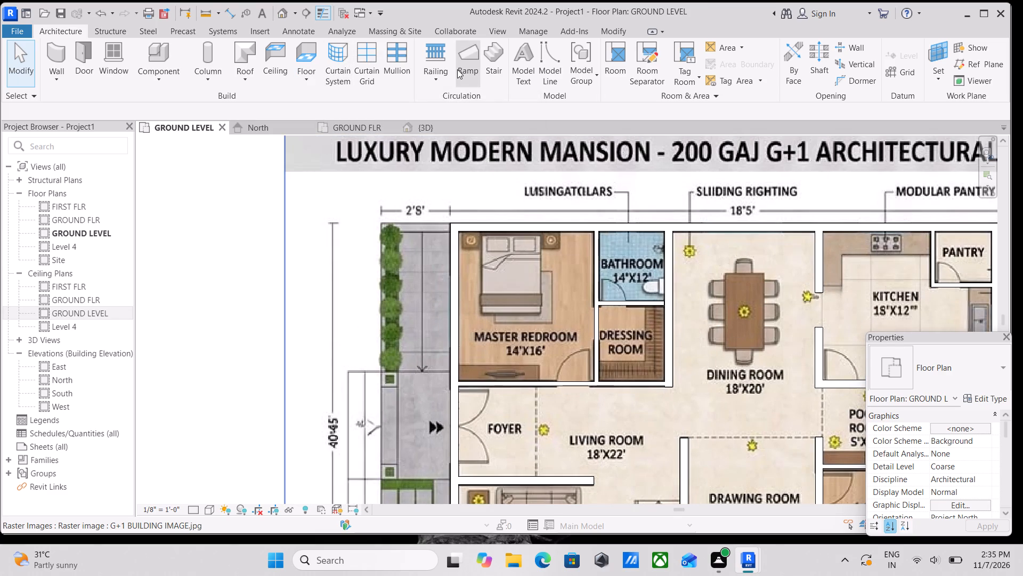
pyautogui.click(497, 74)
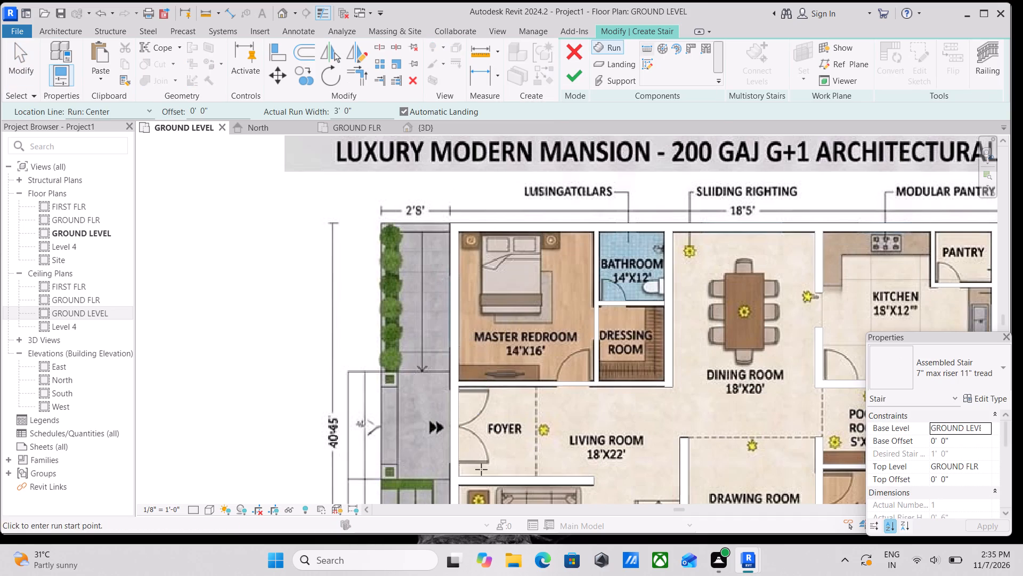
pyautogui.scroll(-2, 524, 387)
pyautogui.moveTo(524, 387); pyautogui.dragTo(589, 175, button='middle')
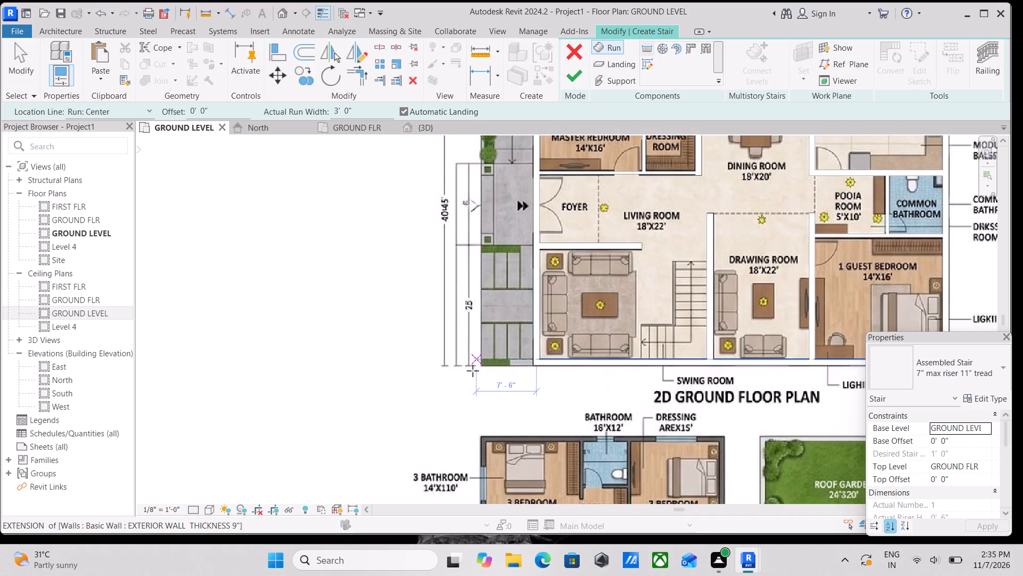
pyautogui.scroll(3, 473, 373)
pyautogui.scroll(2, 490, 262)
pyautogui.moveTo(498, 275); pyautogui.dragTo(502, 329, button='middle')
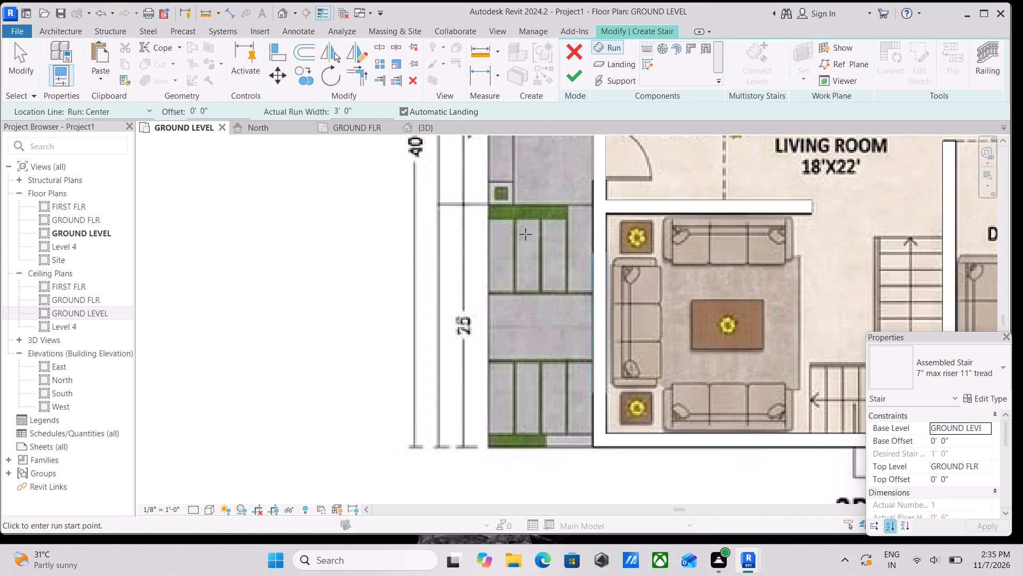
pyautogui.moveTo(525, 234); pyautogui.dragTo(520, 282, button='middle')
pyautogui.scroll(3, 482, 261)
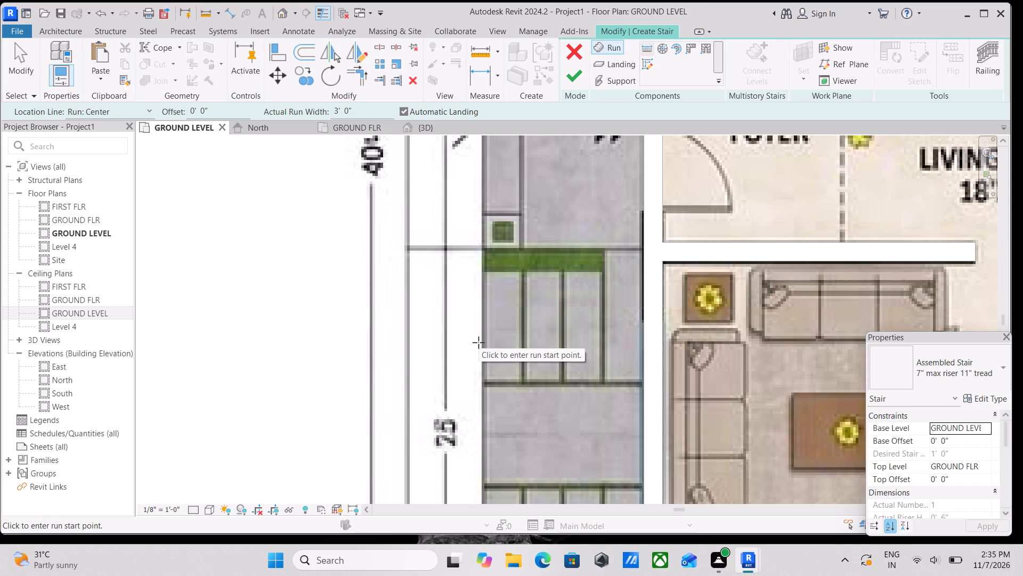
pyautogui.scroll(2, 483, 269)
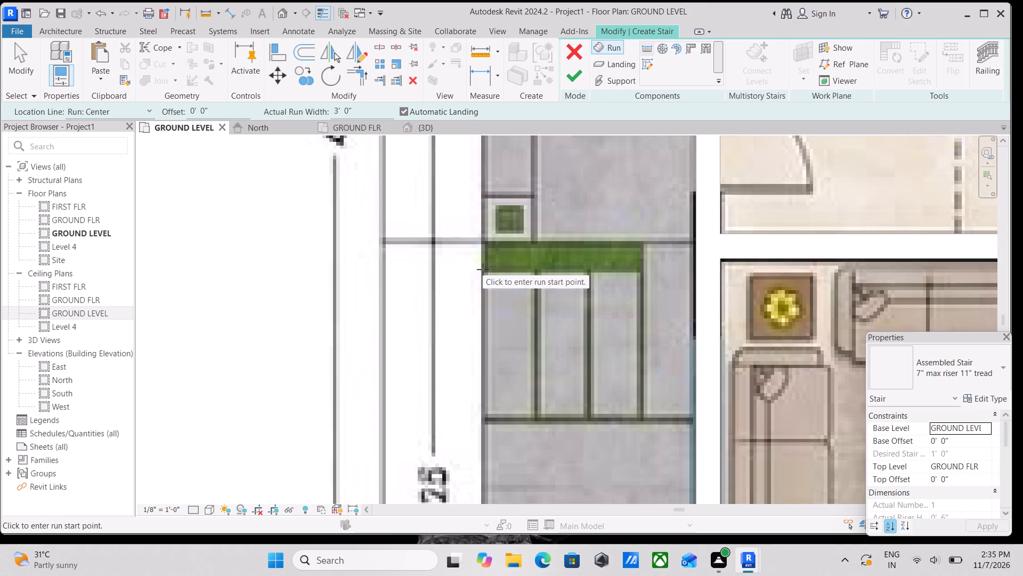
pyautogui.scroll(2, 485, 242)
pyautogui.scroll(-8, 489, 261)
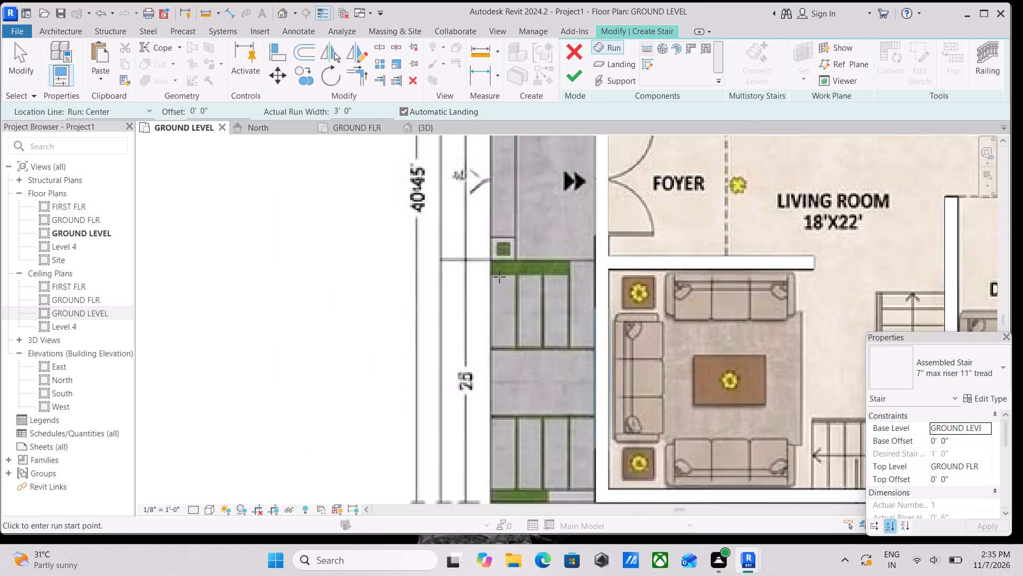
pyautogui.moveTo(500, 278); pyautogui.dragTo(501, 436, button='middle')
pyautogui.scroll(-3, 538, 351)
pyautogui.moveTo(538, 351); pyautogui.dragTo(530, 268, button='middle')
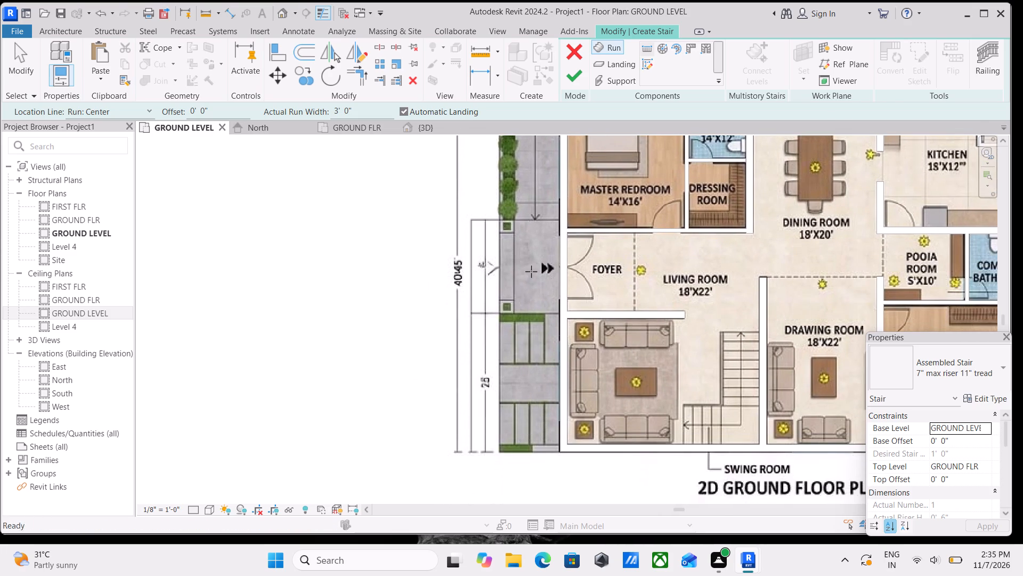
pyautogui.scroll(3, 486, 353)
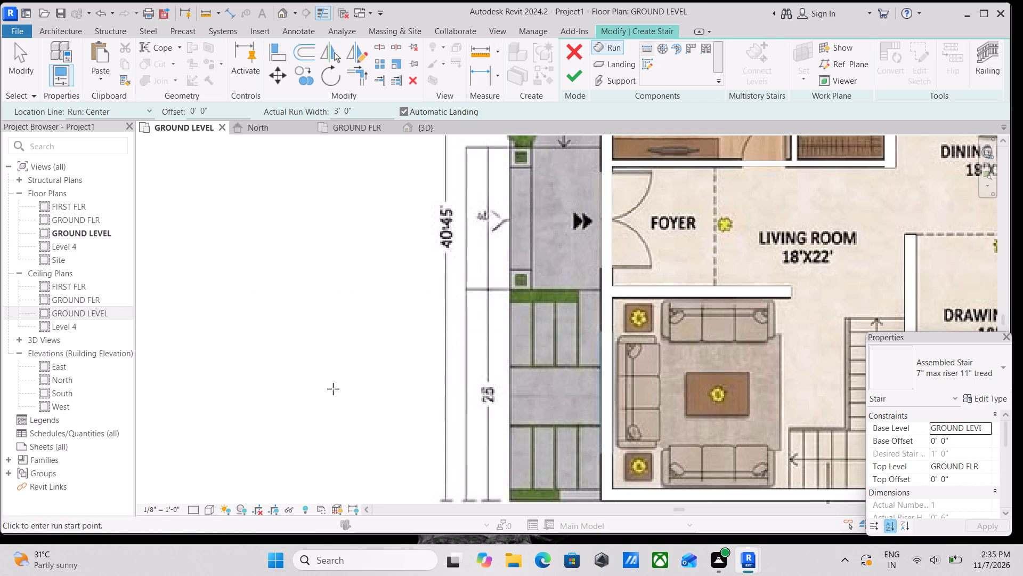
pyautogui.scroll(5, 571, 302)
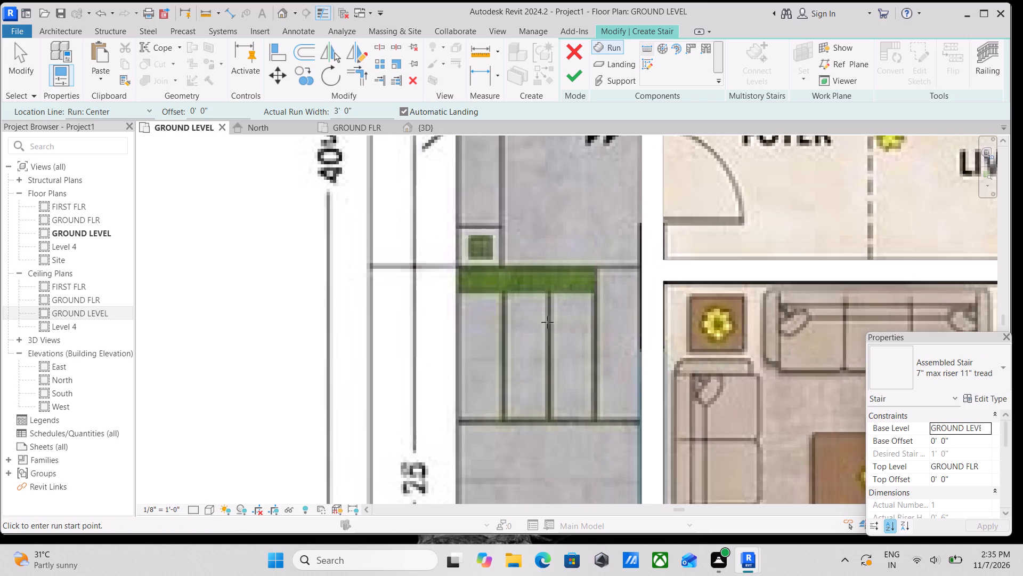
pyautogui.scroll(8, 539, 316)
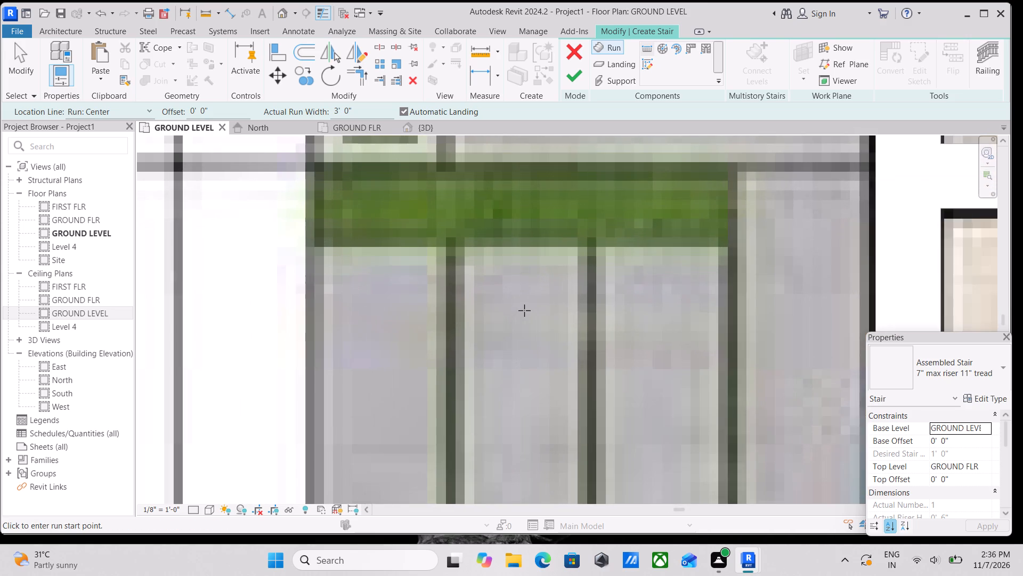
pyautogui.scroll(-12, 532, 299)
pyautogui.moveTo(508, 281); pyautogui.dragTo(565, 257, button='middle')
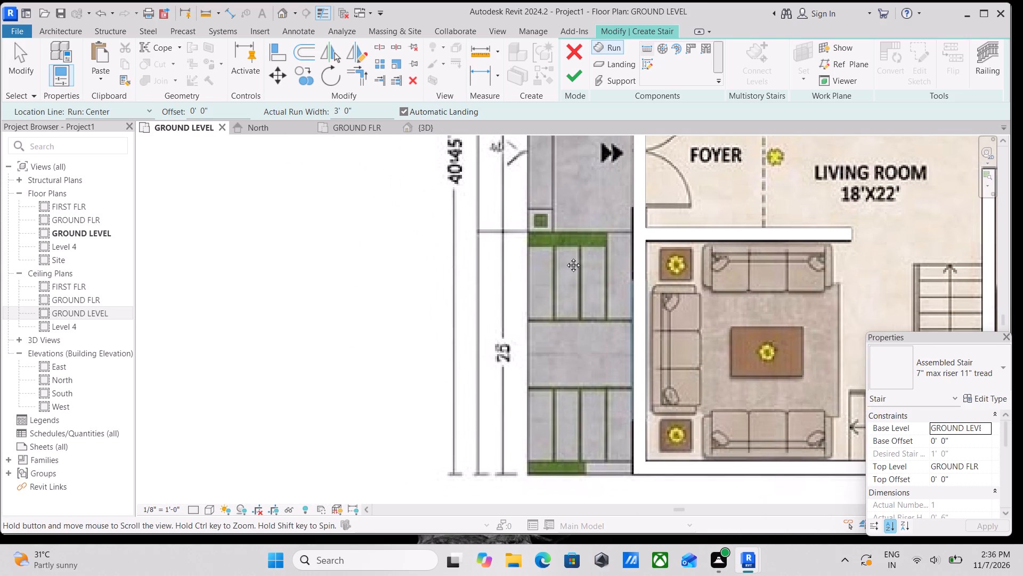
pyautogui.moveTo(565, 257); pyautogui.dragTo(566, 257, button='middle')
pyautogui.scroll(4, 586, 259)
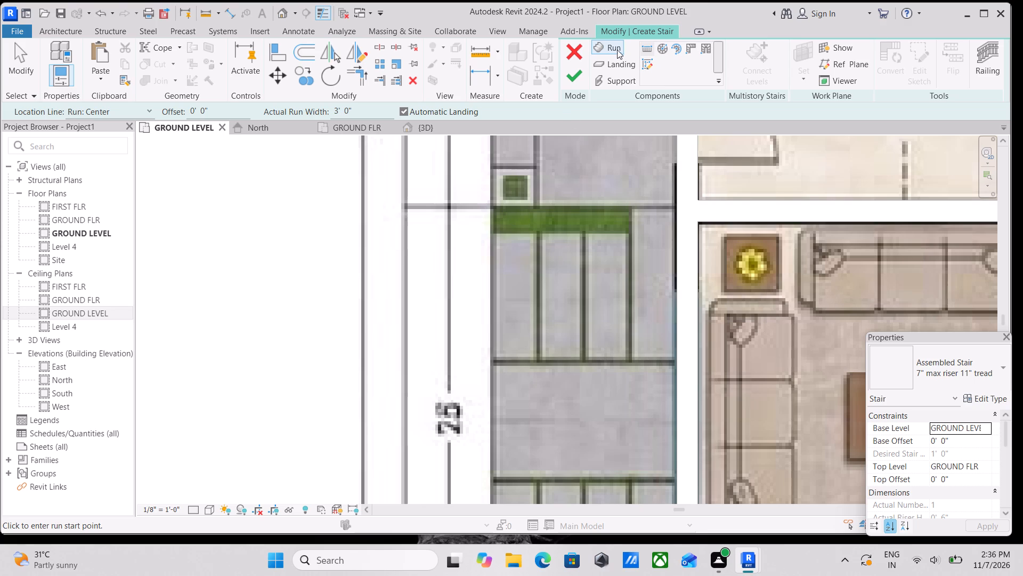
# Start a sketched run and trace its boundary along the steps' lower edge, up the exterior wall, across about 1'-7" and down 0'-11" beside the planting bed.
pyautogui.click(652, 65)
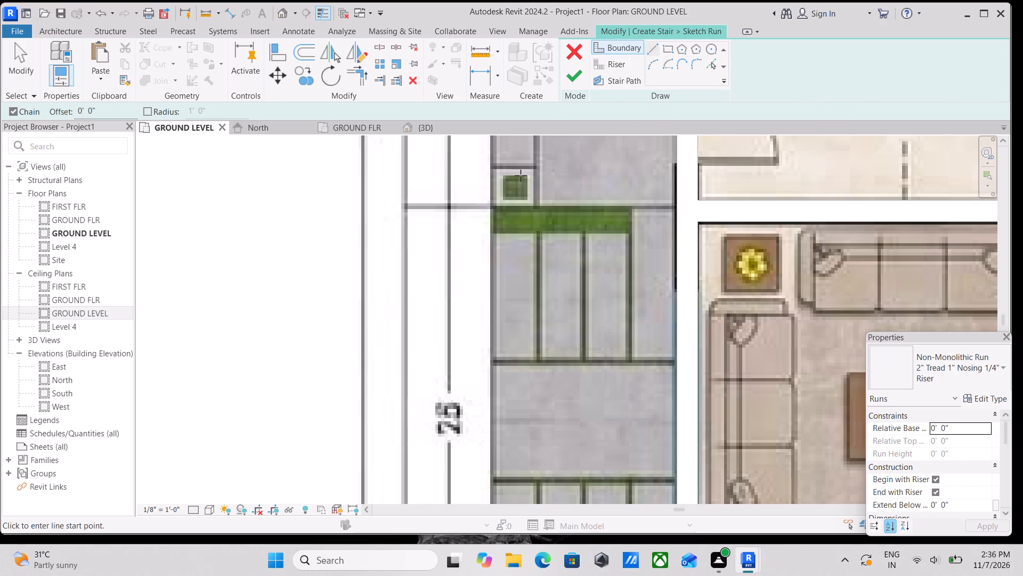
pyautogui.click(492, 362)
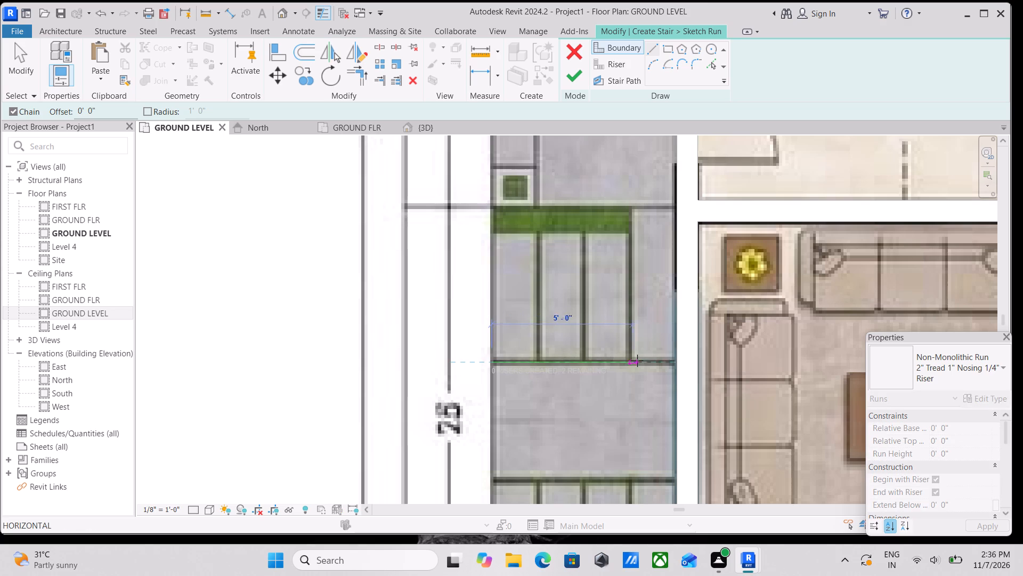
pyautogui.click(680, 362)
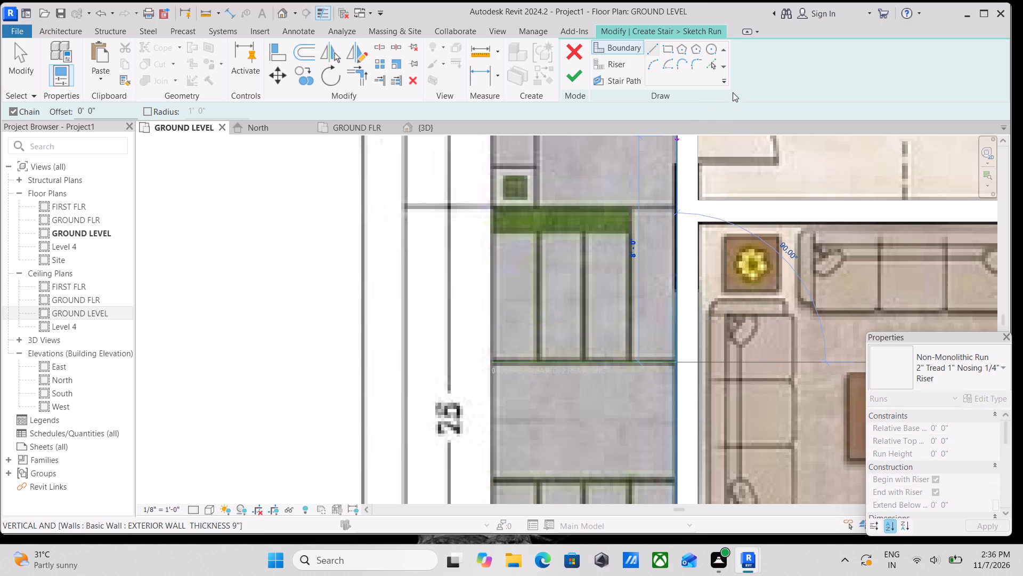
pyautogui.scroll(4, 680, 207)
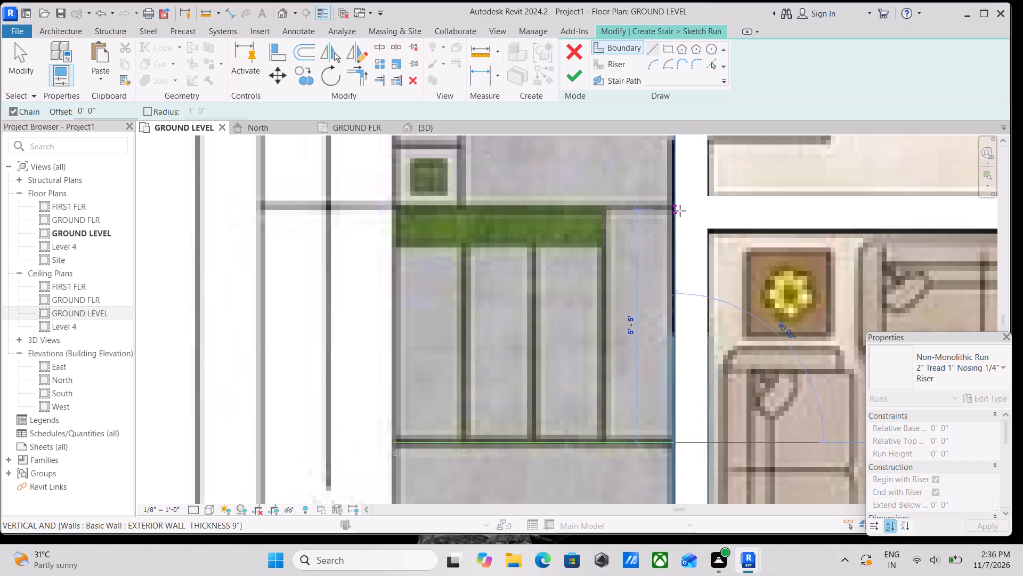
pyautogui.scroll(2, 680, 211)
pyautogui.click(675, 203)
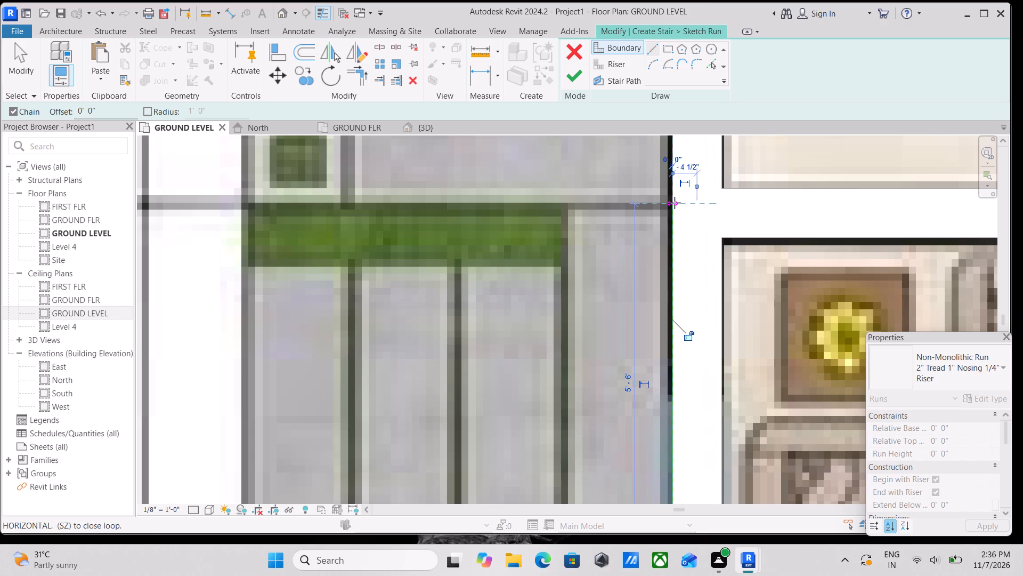
pyautogui.click(567, 205)
pyautogui.click(567, 265)
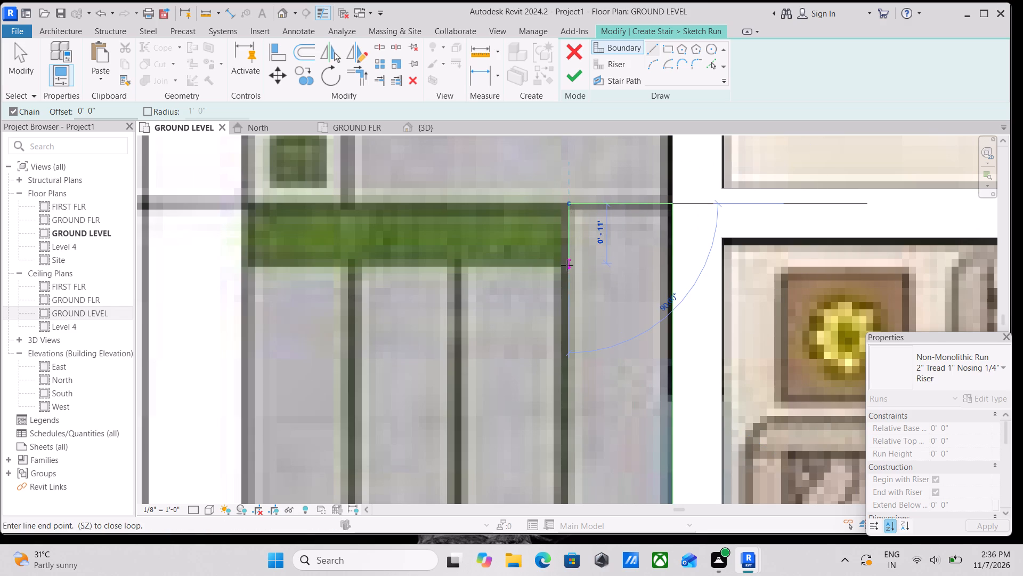
# Examine the ground floor plan image and the front elevation picture around the entrance steps and foyer.
pyautogui.scroll(-1, 500, 265)
pyautogui.moveTo(500, 265); pyautogui.dragTo(697, 225, button='middle')
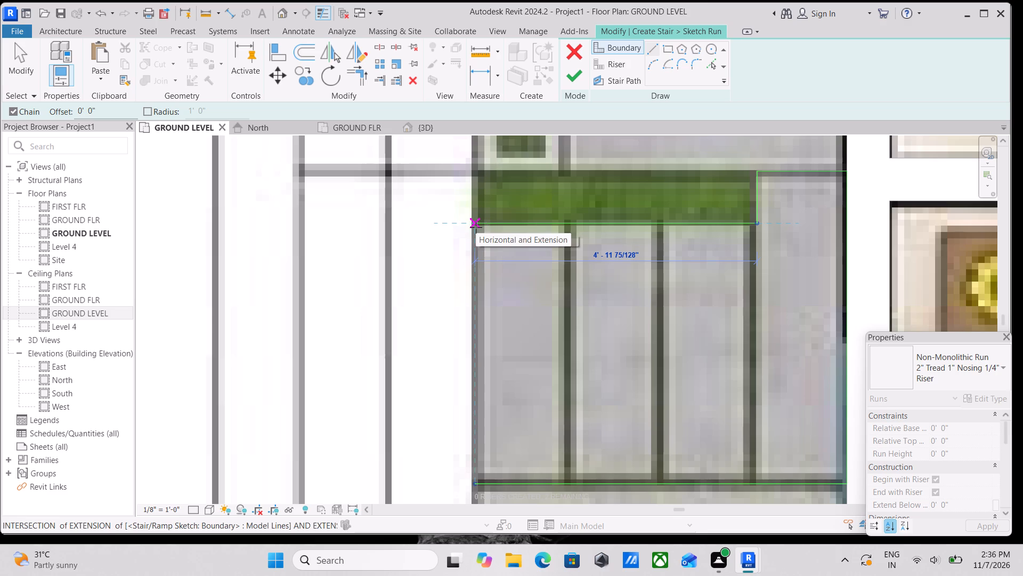
pyautogui.scroll(-10, 476, 227)
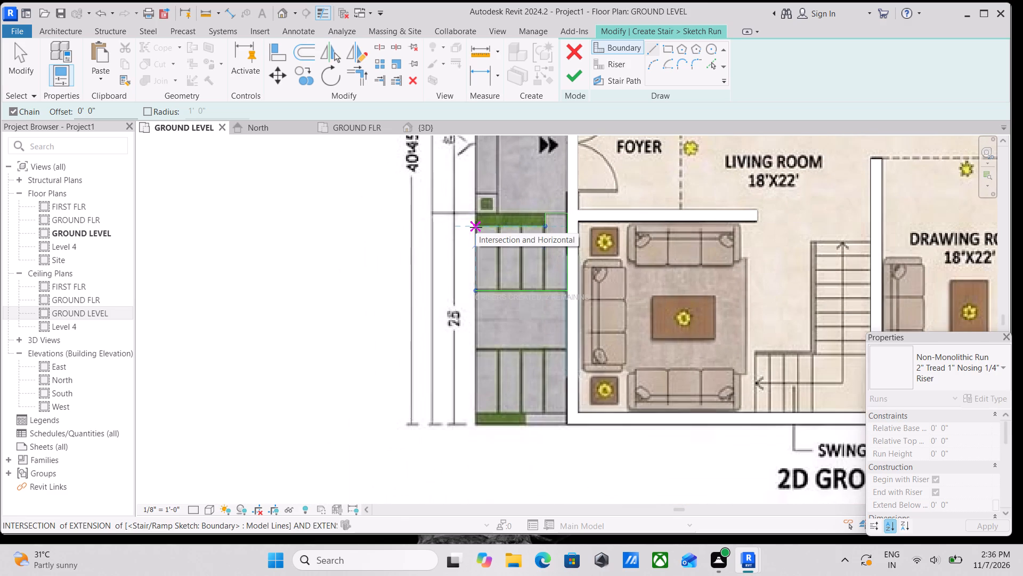
pyautogui.scroll(-6, 476, 227)
pyautogui.moveTo(476, 227); pyautogui.dragTo(426, 424, button='middle')
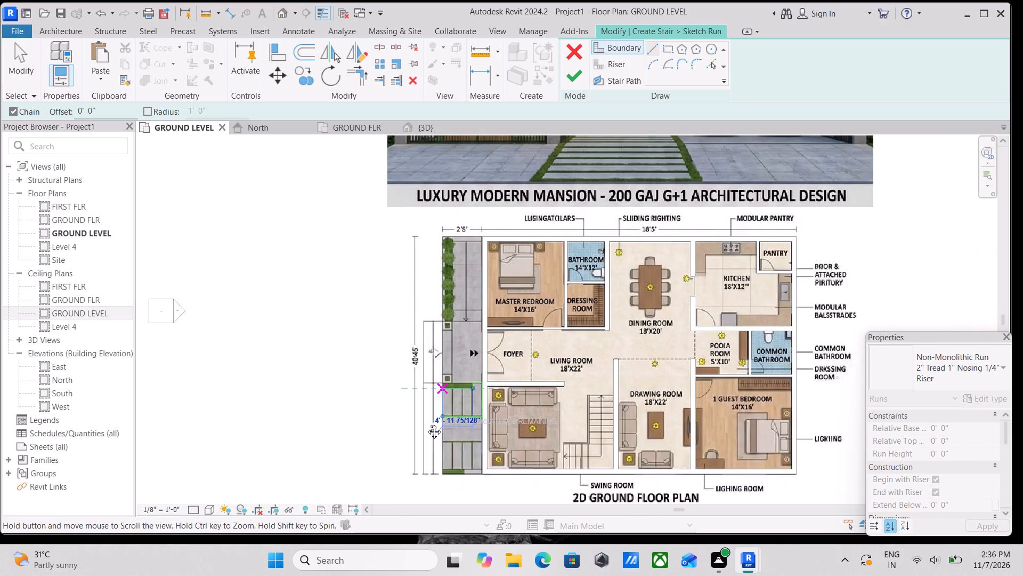
pyautogui.moveTo(426, 424); pyautogui.dragTo(438, 383, button='middle')
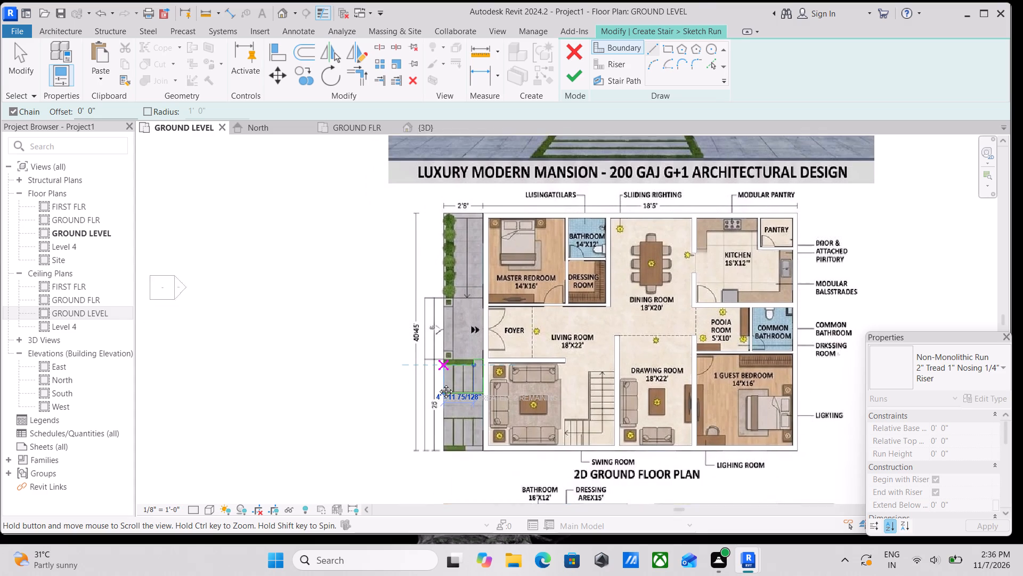
pyautogui.moveTo(438, 383); pyautogui.dragTo(477, 268, button='middle')
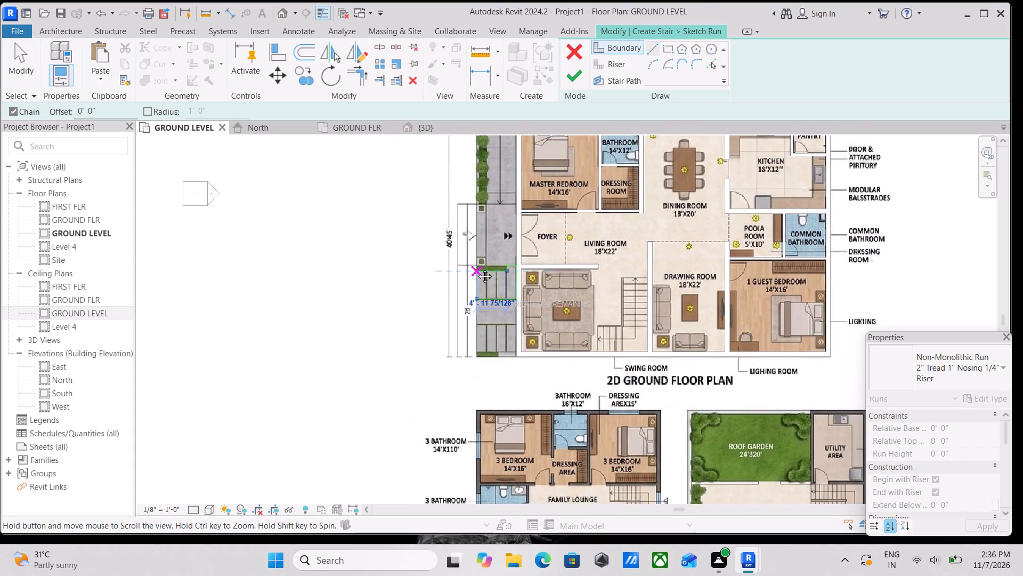
pyautogui.moveTo(477, 268); pyautogui.dragTo(448, 368, button='middle')
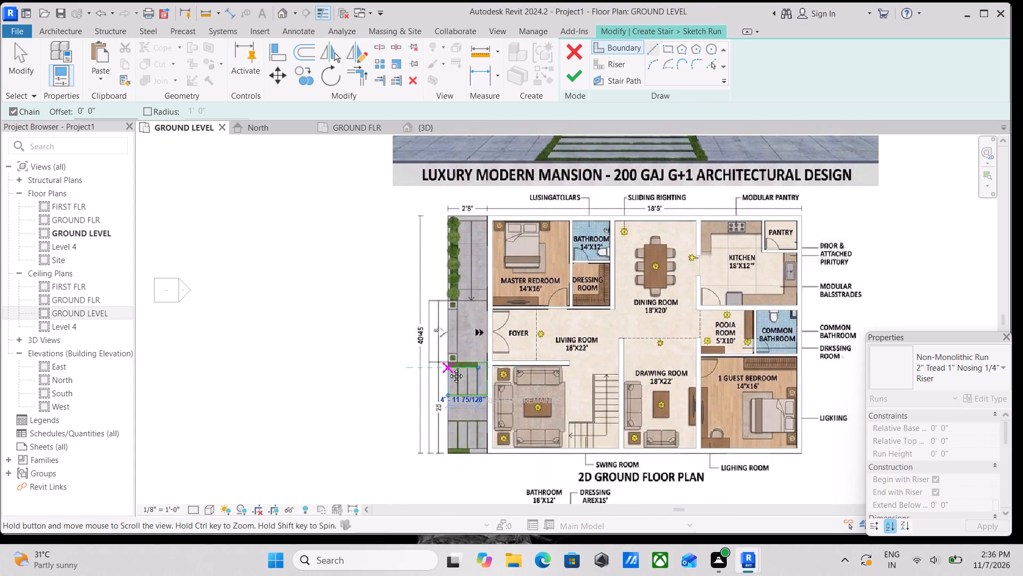
pyautogui.moveTo(448, 368); pyautogui.dragTo(448, 369, button='middle')
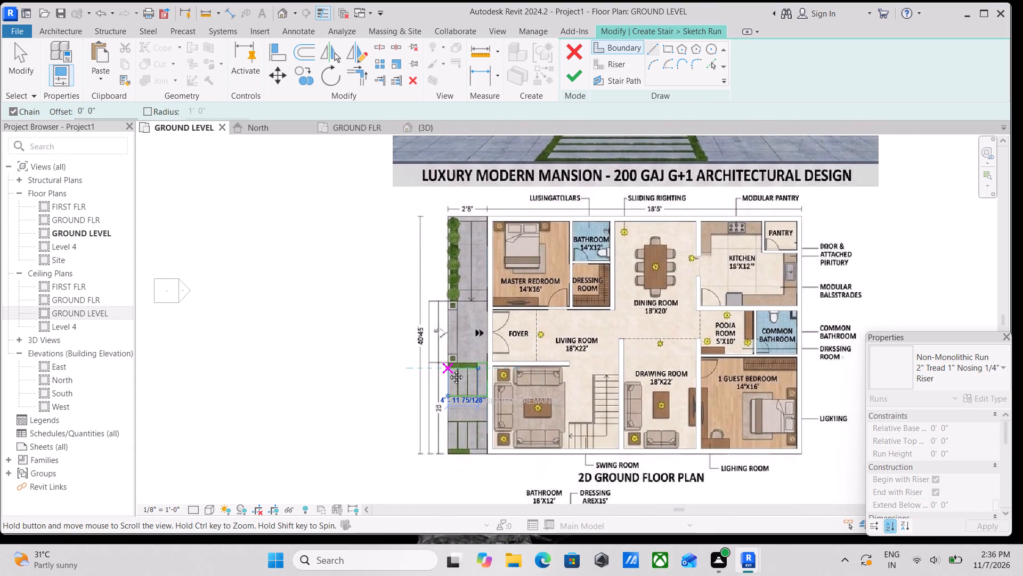
pyautogui.moveTo(448, 369); pyautogui.dragTo(448, 449, button='middle')
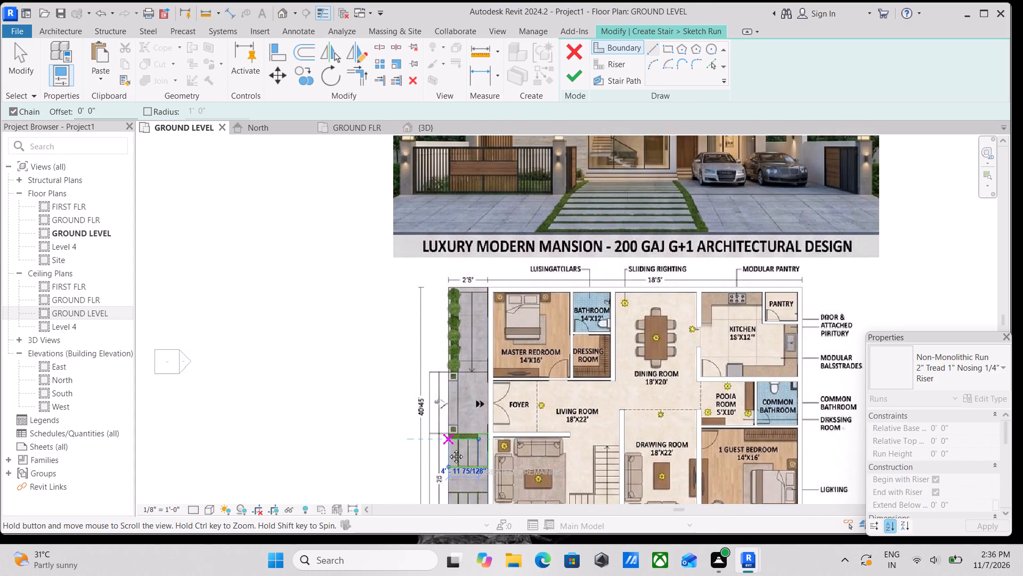
pyautogui.moveTo(448, 449); pyautogui.dragTo(489, 312, button='middle')
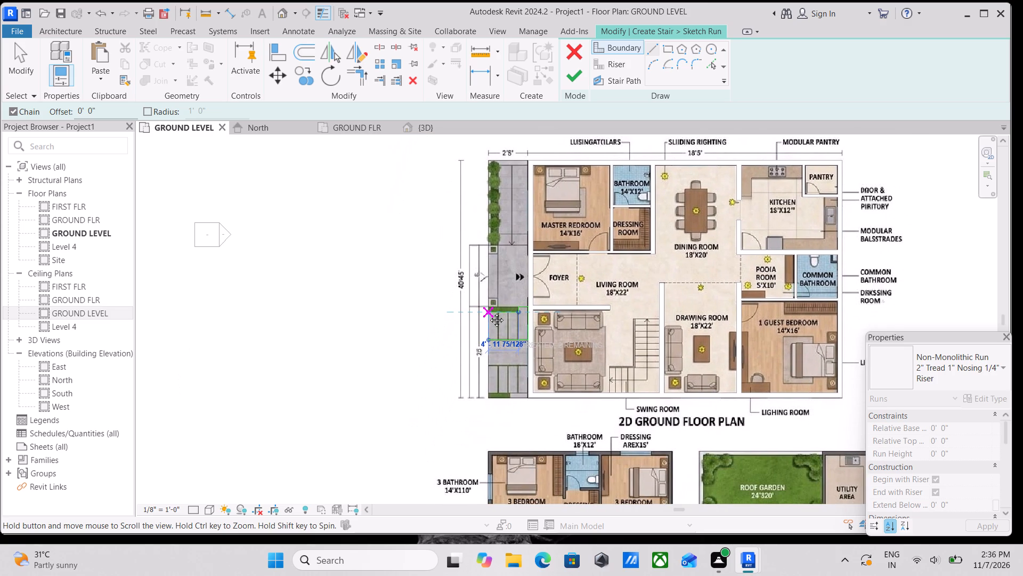
pyautogui.moveTo(489, 312); pyautogui.dragTo(461, 432, button='middle')
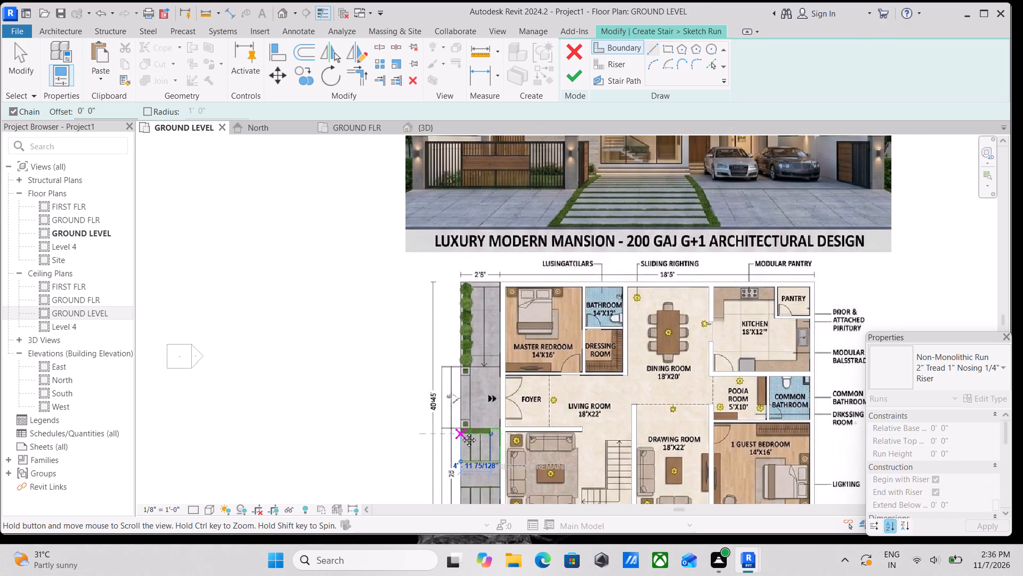
pyautogui.moveTo(461, 432); pyautogui.dragTo(461, 492, button='middle')
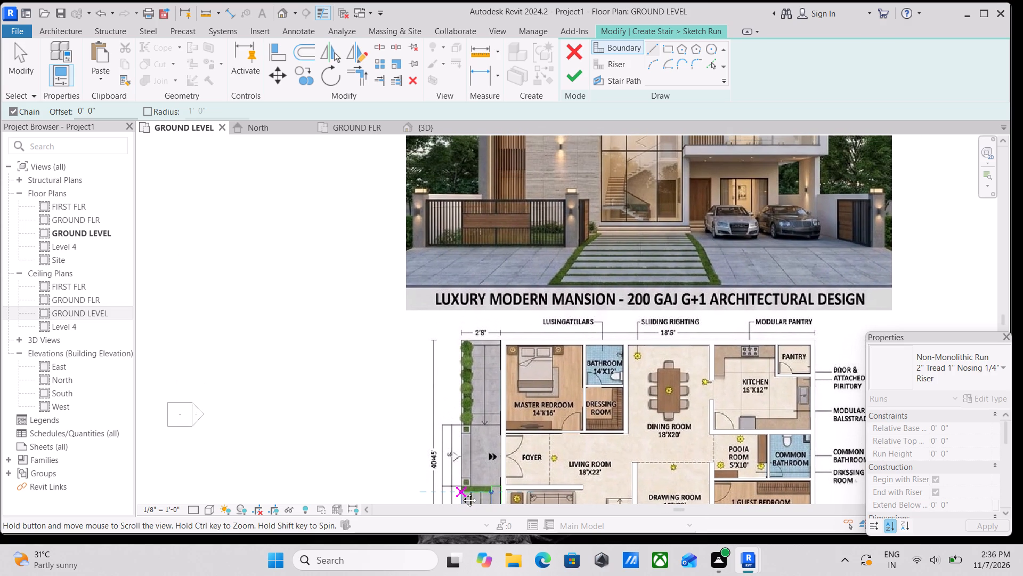
pyautogui.moveTo(461, 492); pyautogui.dragTo(482, 394, button='middle')
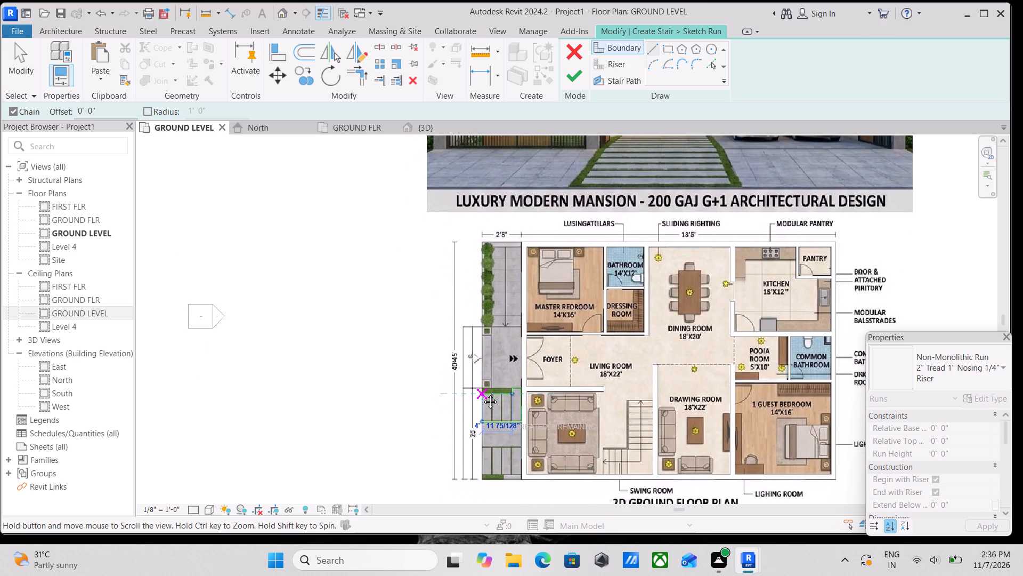
pyautogui.moveTo(482, 394); pyautogui.dragTo(496, 394, button='middle')
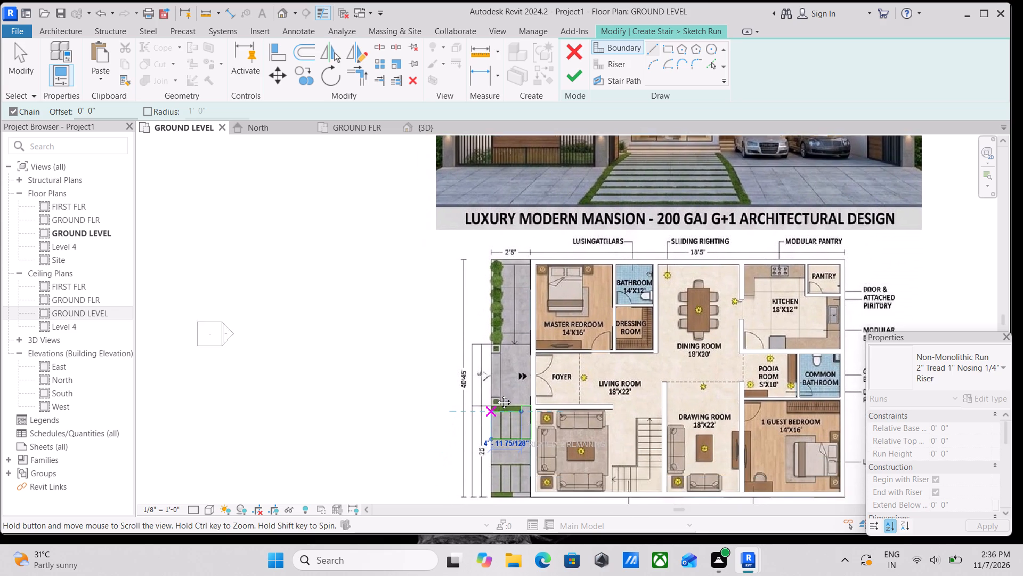
pyautogui.moveTo(496, 394); pyautogui.dragTo(477, 422, button='middle')
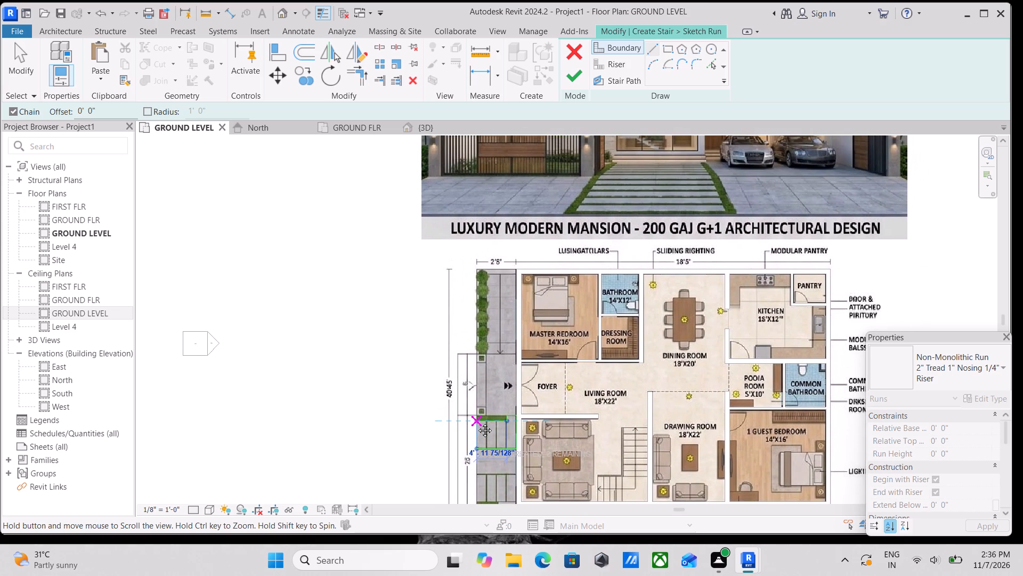
pyautogui.moveTo(477, 422); pyautogui.dragTo(480, 331, button='middle')
# Extend the run boundary about 4'-11" along the planting bed's lower edge to the paving's outer edge.
pyautogui.scroll(2, 480, 331)
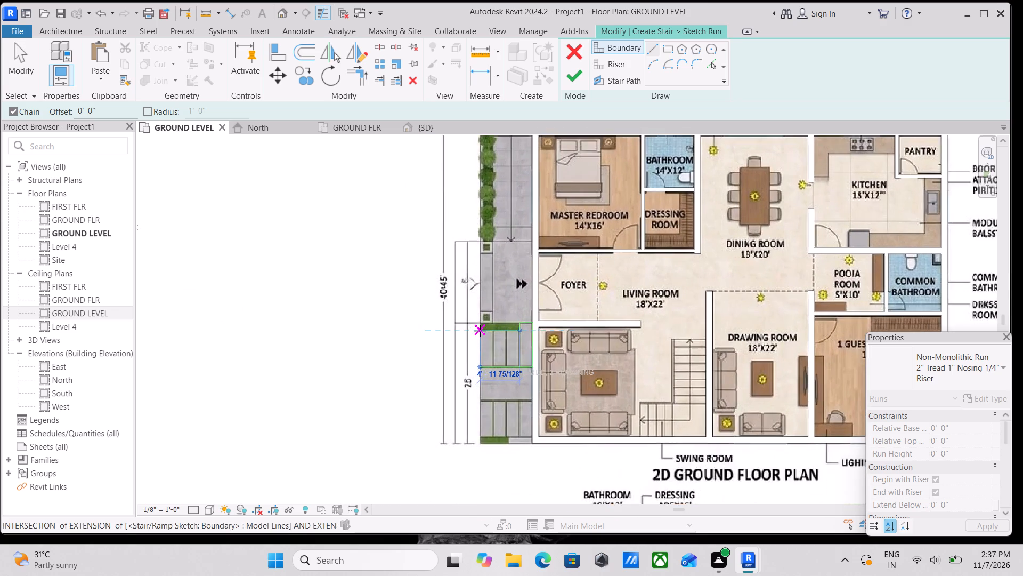
pyautogui.scroll(11, 480, 331)
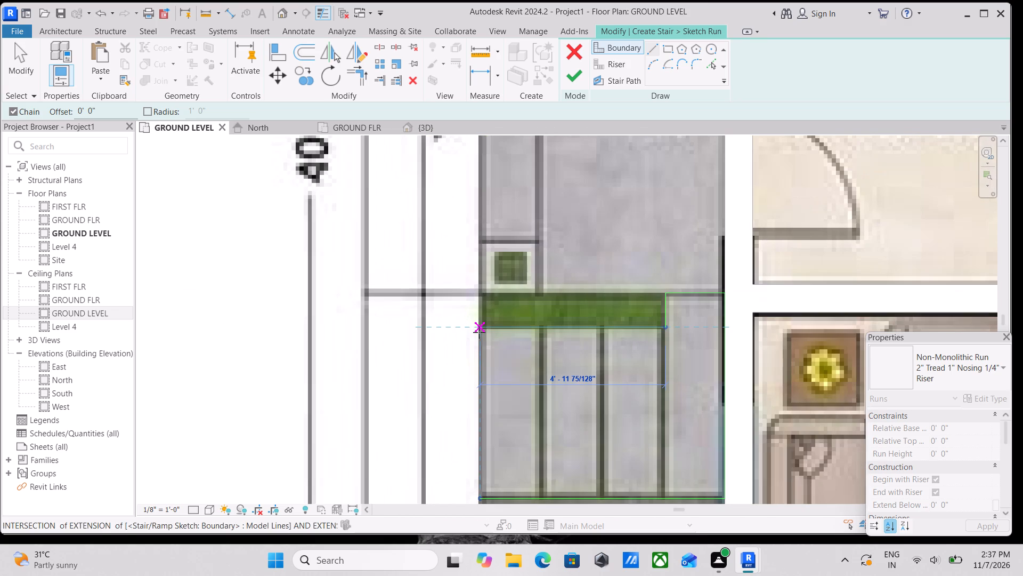
pyautogui.click(479, 332)
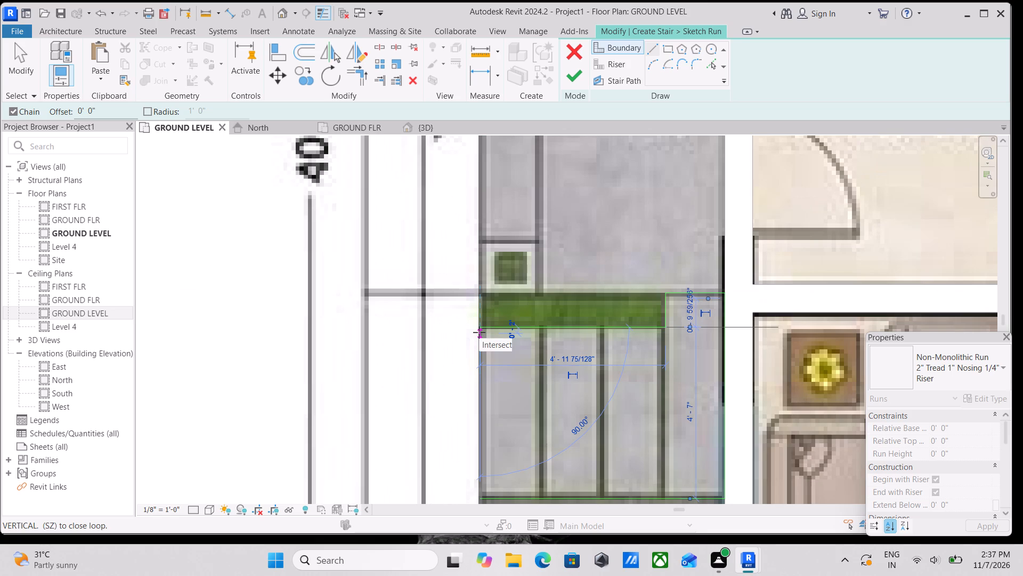
pyautogui.press('Escape')
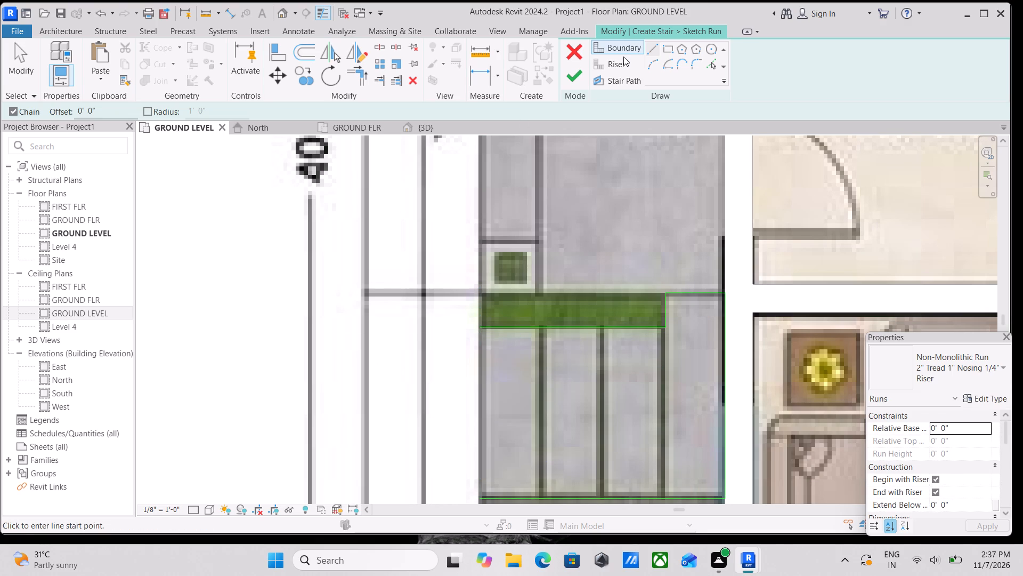
# Sketch three risers about 4'-7" long between the boundaries, along the paving's outer edge and the first two tread lines inward.
pyautogui.click(623, 57)
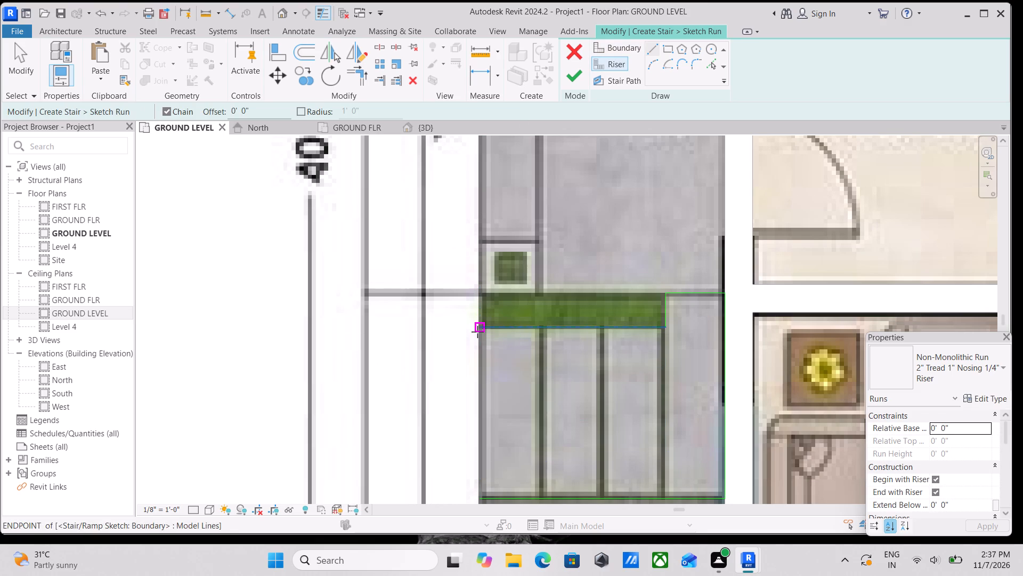
pyautogui.click(478, 332)
pyautogui.moveTo(482, 402); pyautogui.dragTo(489, 254, button='middle')
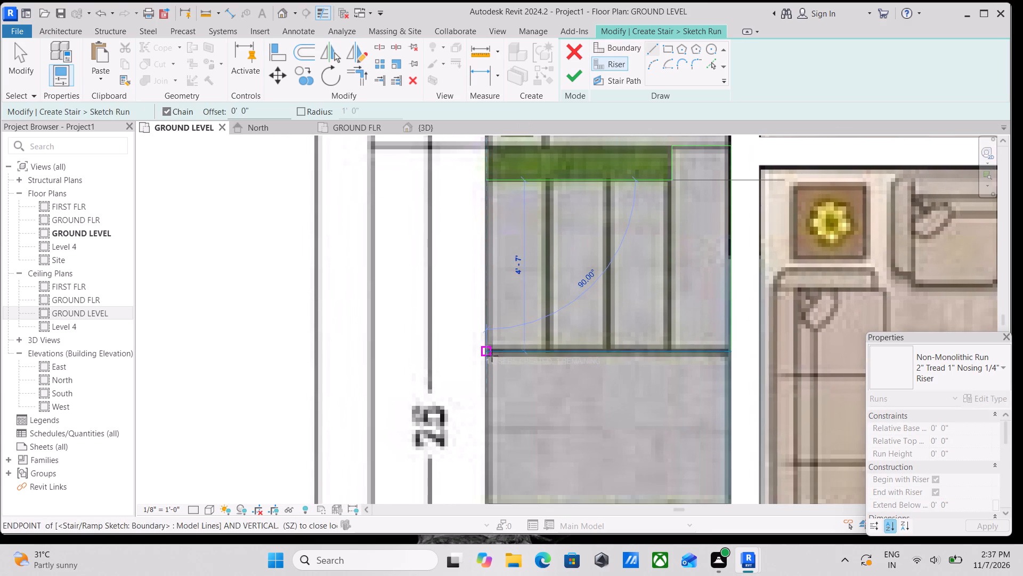
pyautogui.click(491, 349)
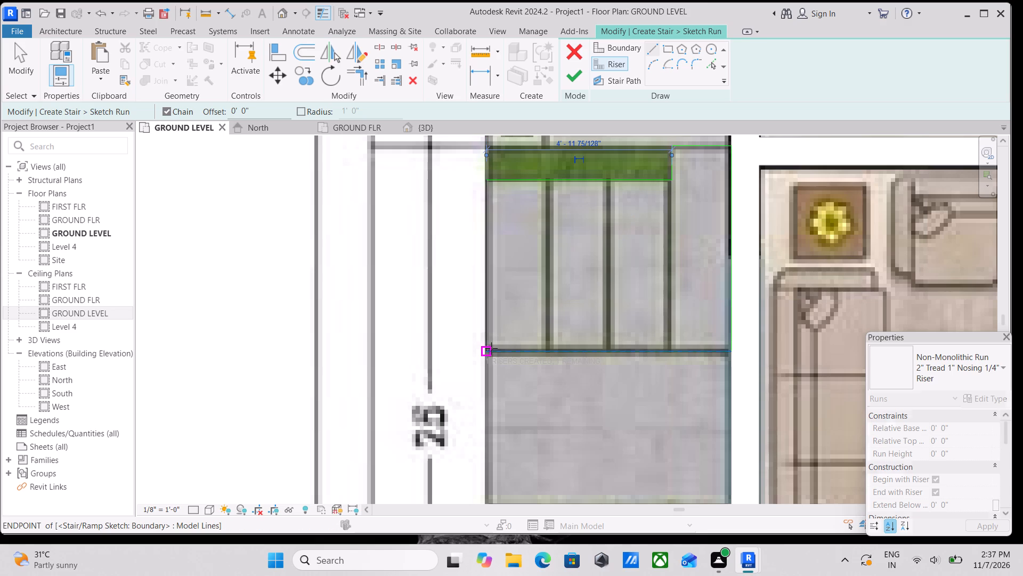
pyautogui.press('Escape')
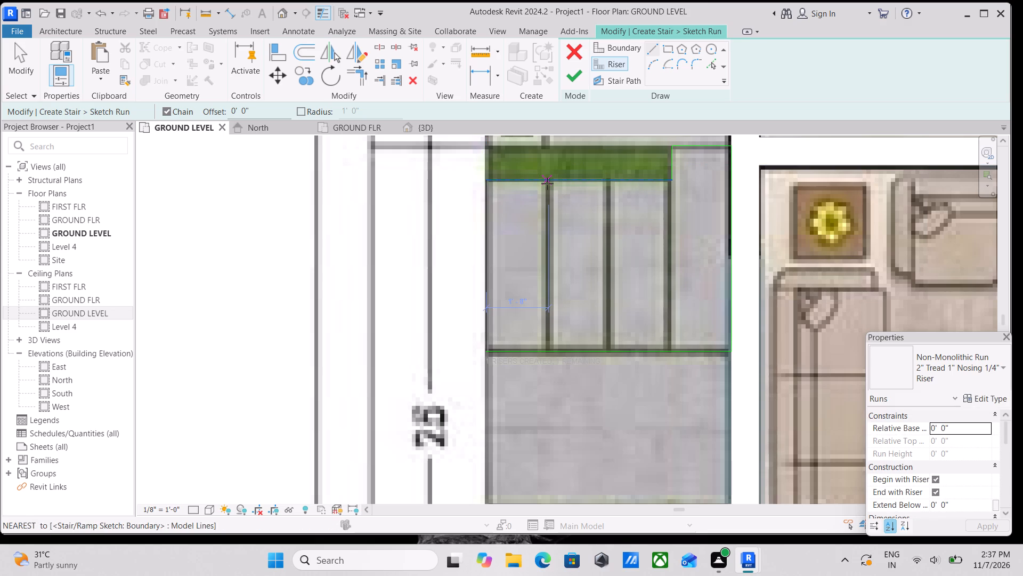
pyautogui.click(547, 183)
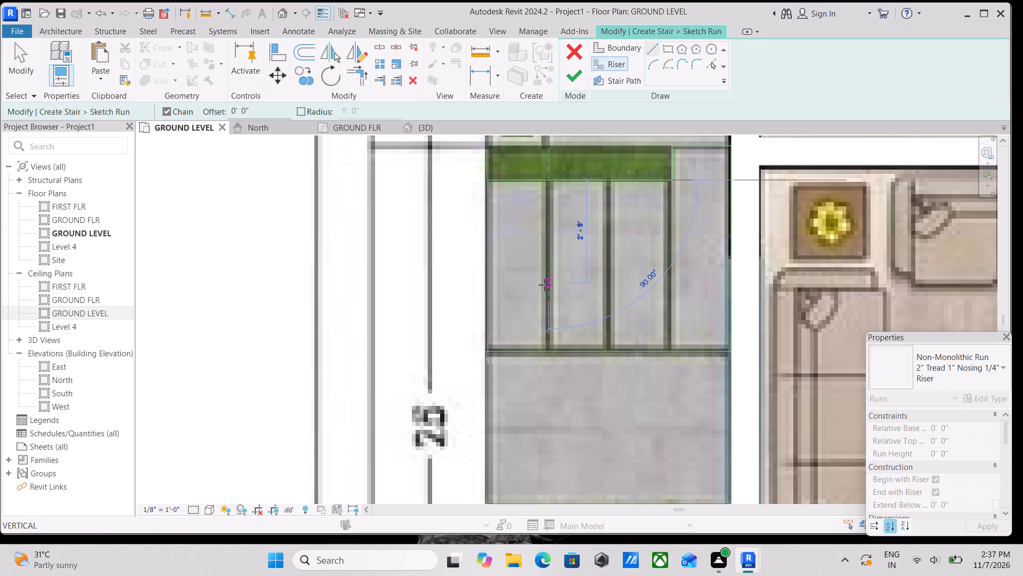
pyautogui.click(542, 347)
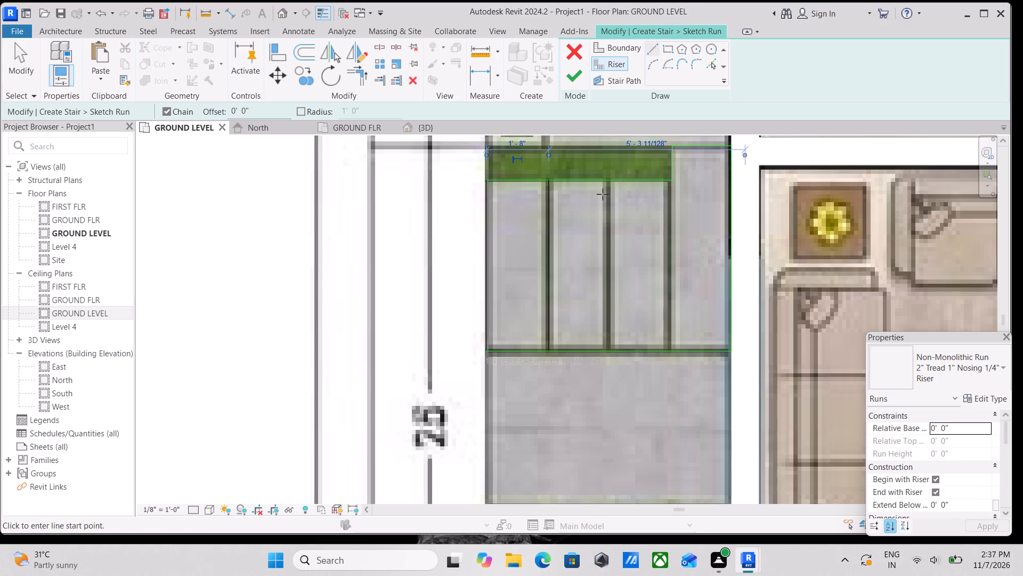
pyautogui.click(609, 185)
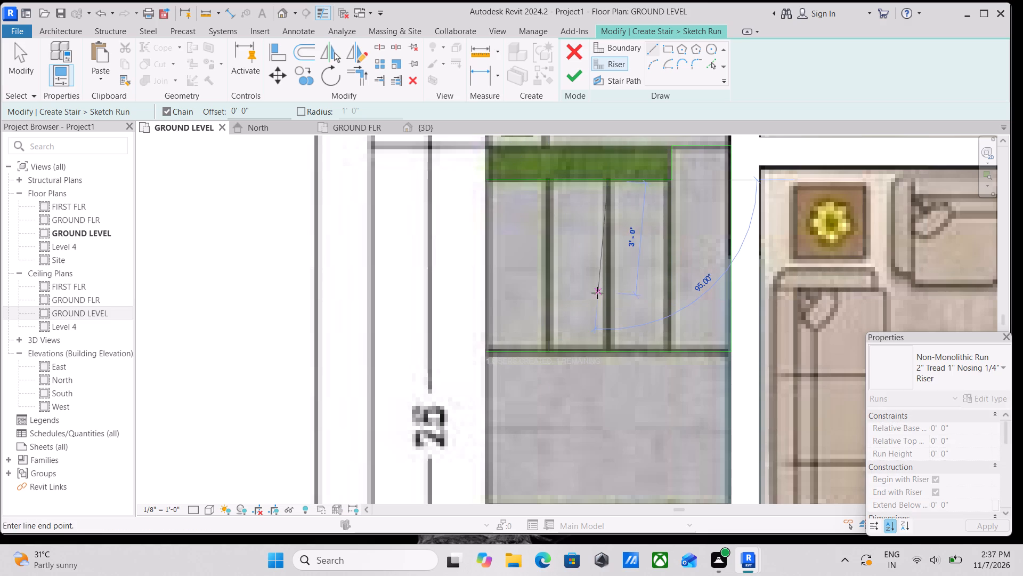
pyautogui.click(608, 348)
pyautogui.press('Escape')
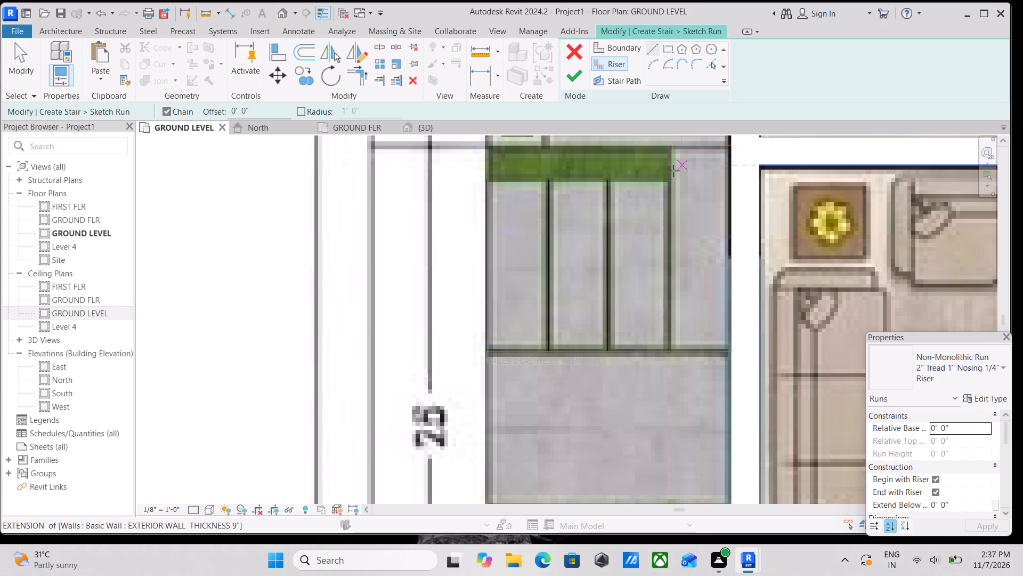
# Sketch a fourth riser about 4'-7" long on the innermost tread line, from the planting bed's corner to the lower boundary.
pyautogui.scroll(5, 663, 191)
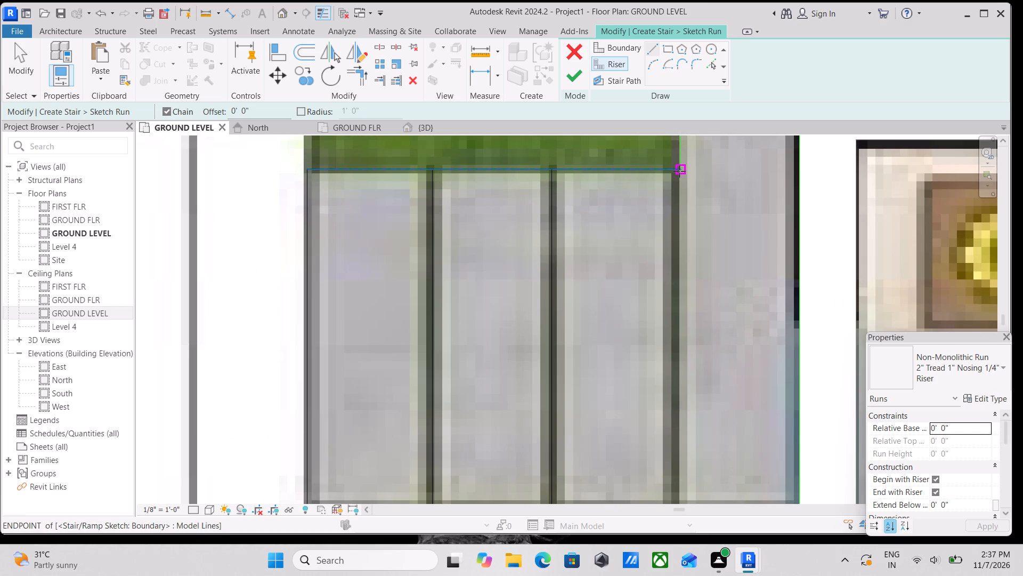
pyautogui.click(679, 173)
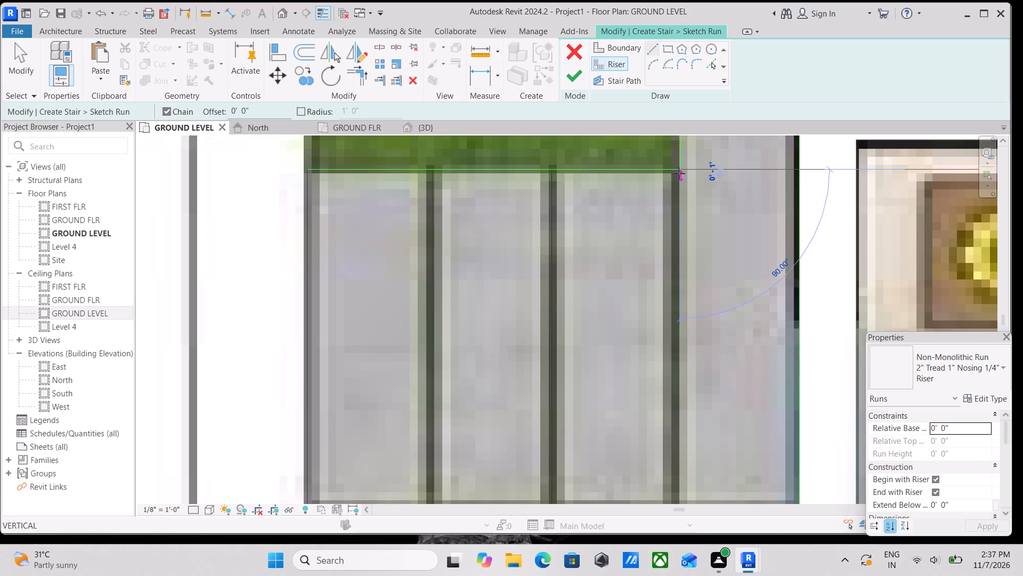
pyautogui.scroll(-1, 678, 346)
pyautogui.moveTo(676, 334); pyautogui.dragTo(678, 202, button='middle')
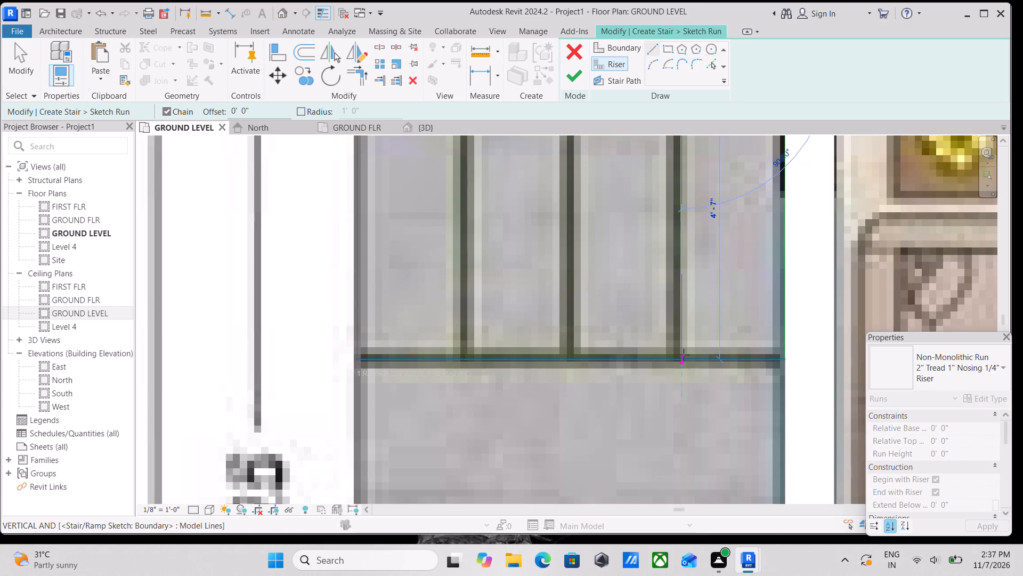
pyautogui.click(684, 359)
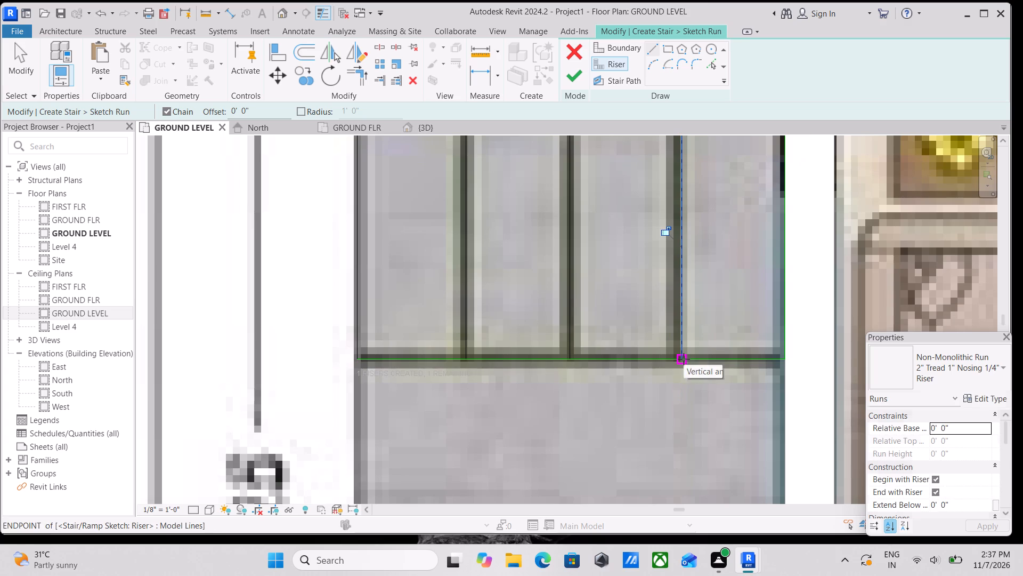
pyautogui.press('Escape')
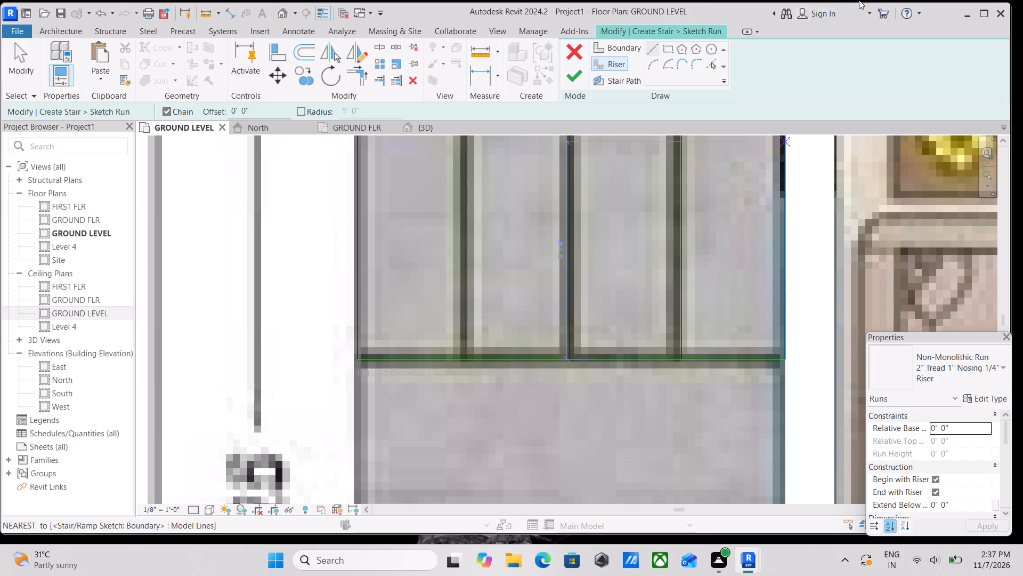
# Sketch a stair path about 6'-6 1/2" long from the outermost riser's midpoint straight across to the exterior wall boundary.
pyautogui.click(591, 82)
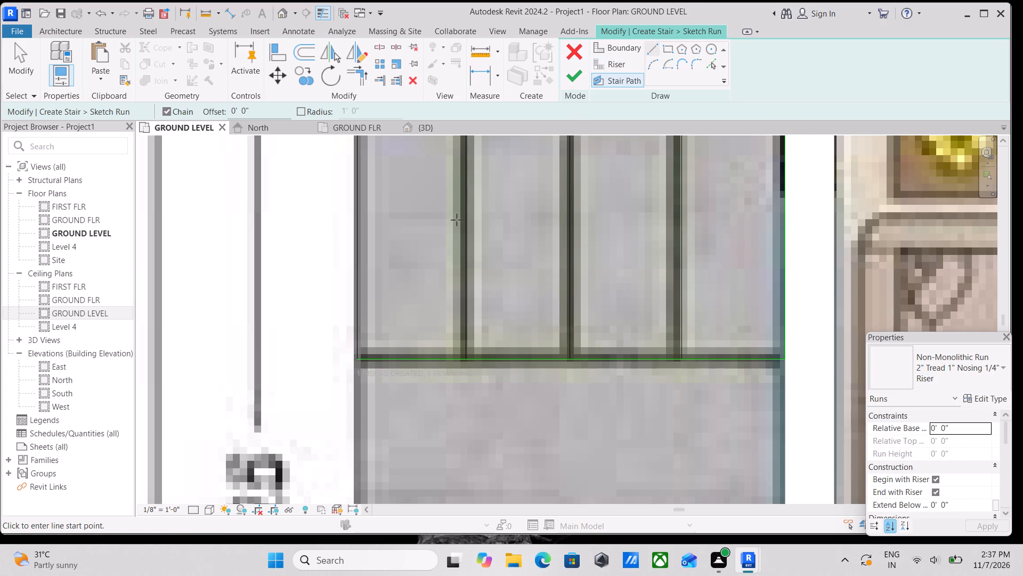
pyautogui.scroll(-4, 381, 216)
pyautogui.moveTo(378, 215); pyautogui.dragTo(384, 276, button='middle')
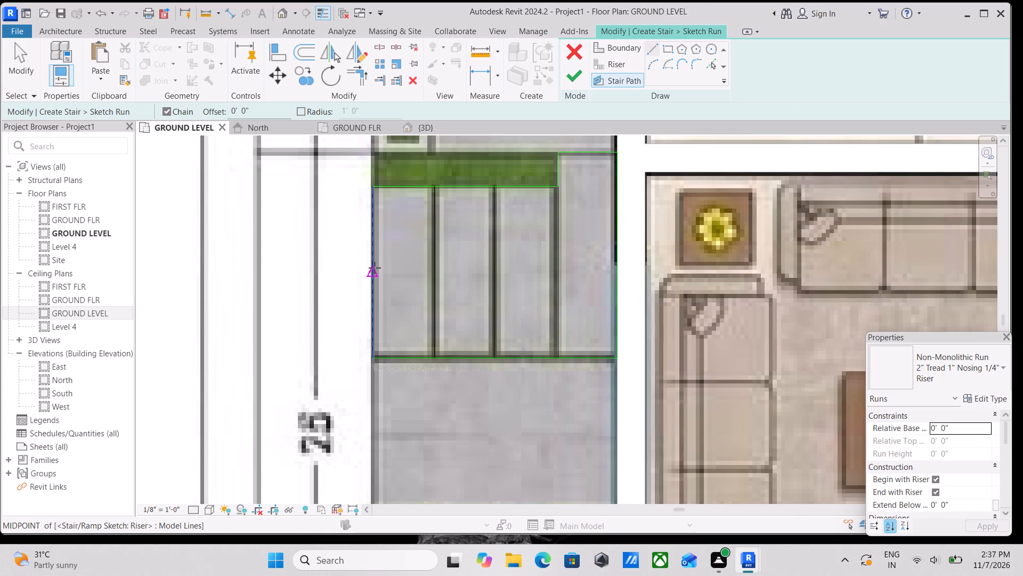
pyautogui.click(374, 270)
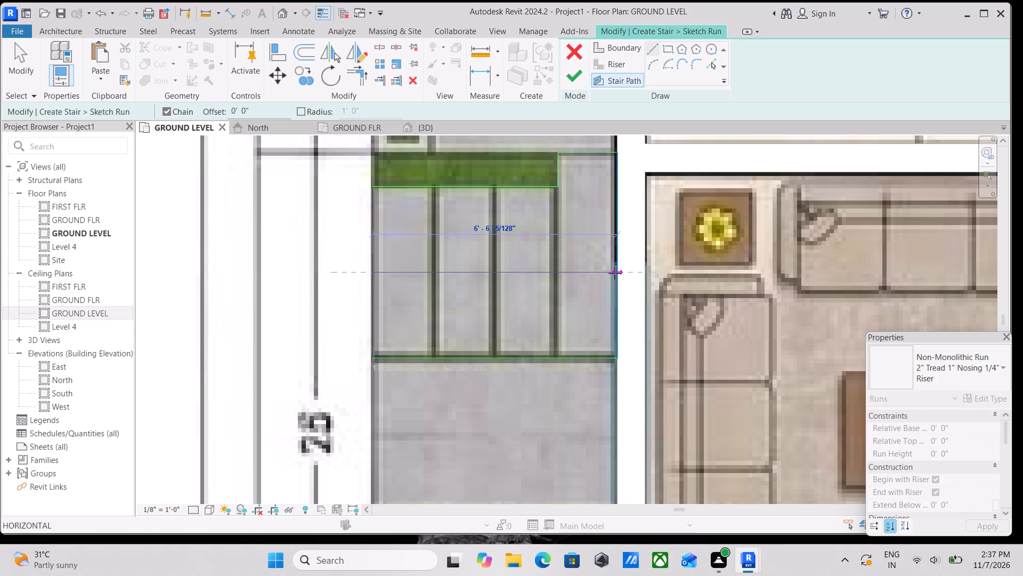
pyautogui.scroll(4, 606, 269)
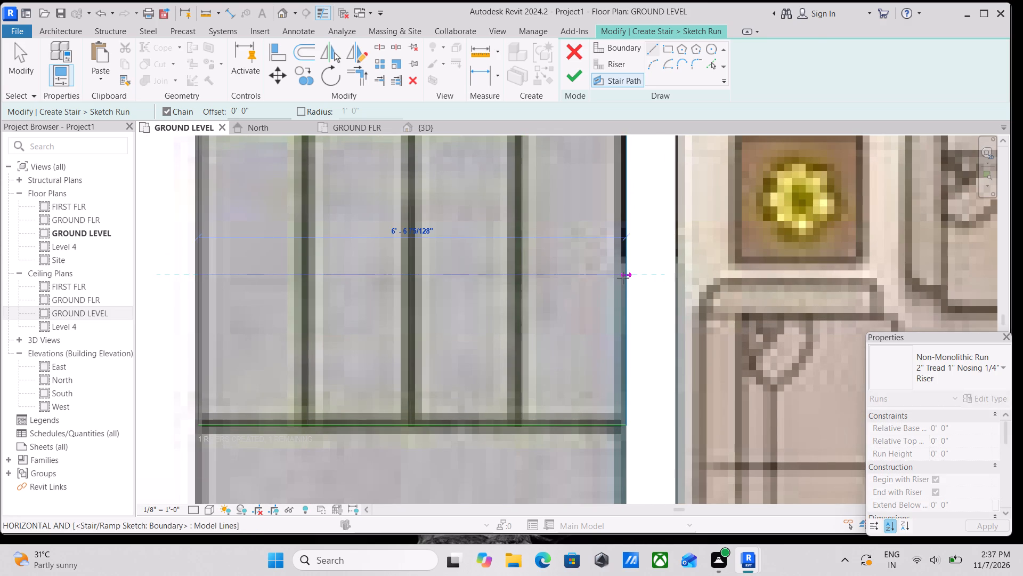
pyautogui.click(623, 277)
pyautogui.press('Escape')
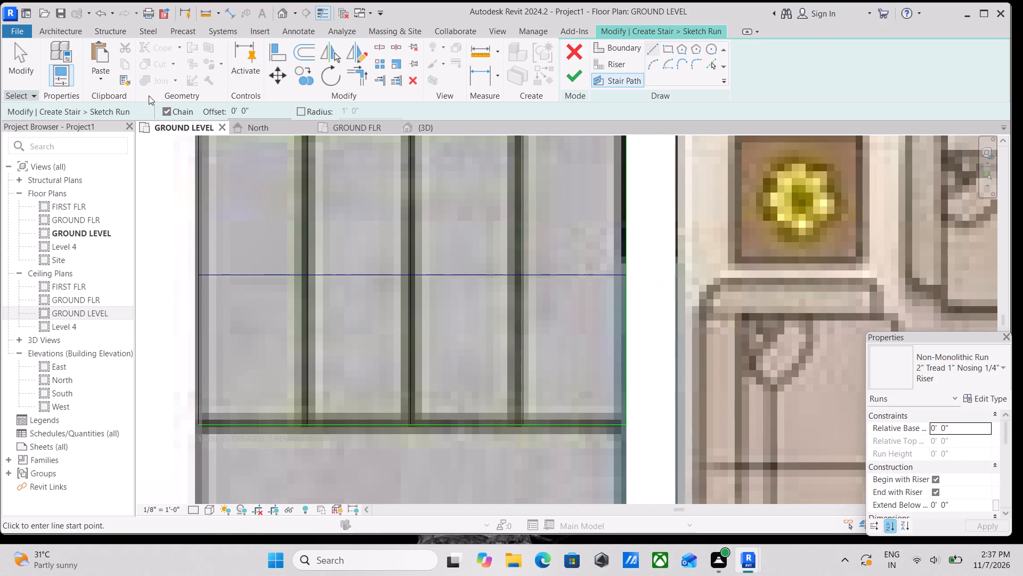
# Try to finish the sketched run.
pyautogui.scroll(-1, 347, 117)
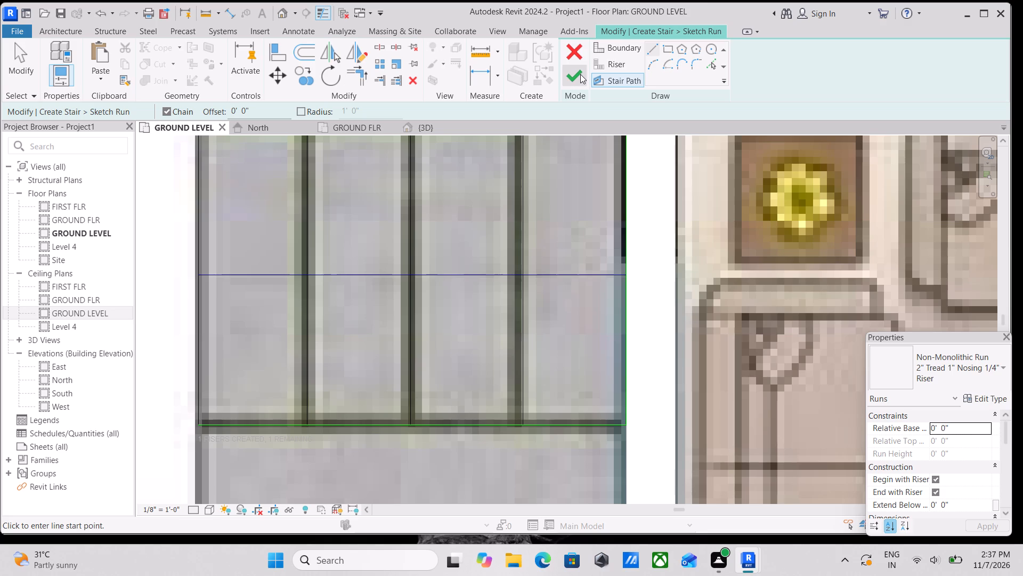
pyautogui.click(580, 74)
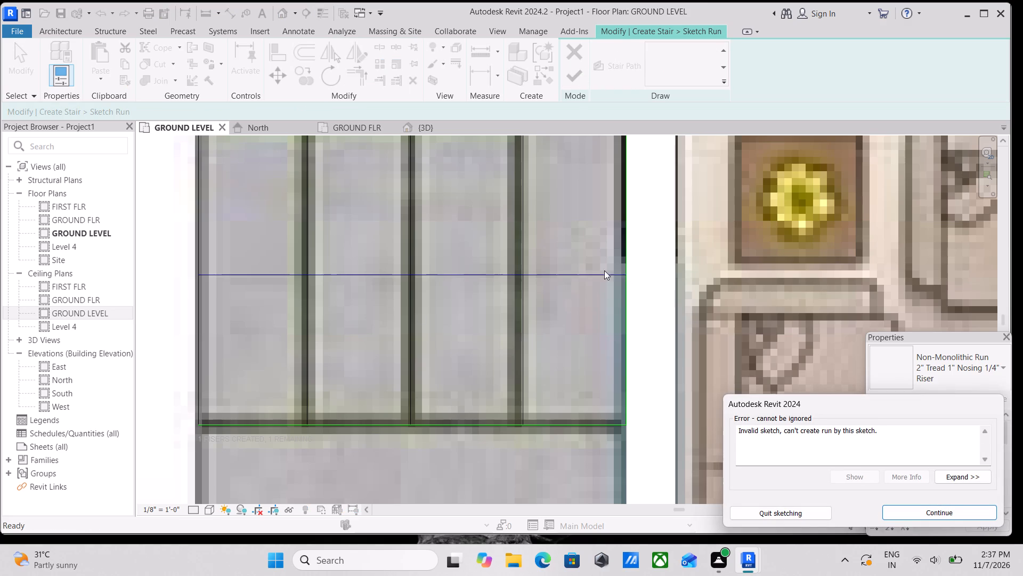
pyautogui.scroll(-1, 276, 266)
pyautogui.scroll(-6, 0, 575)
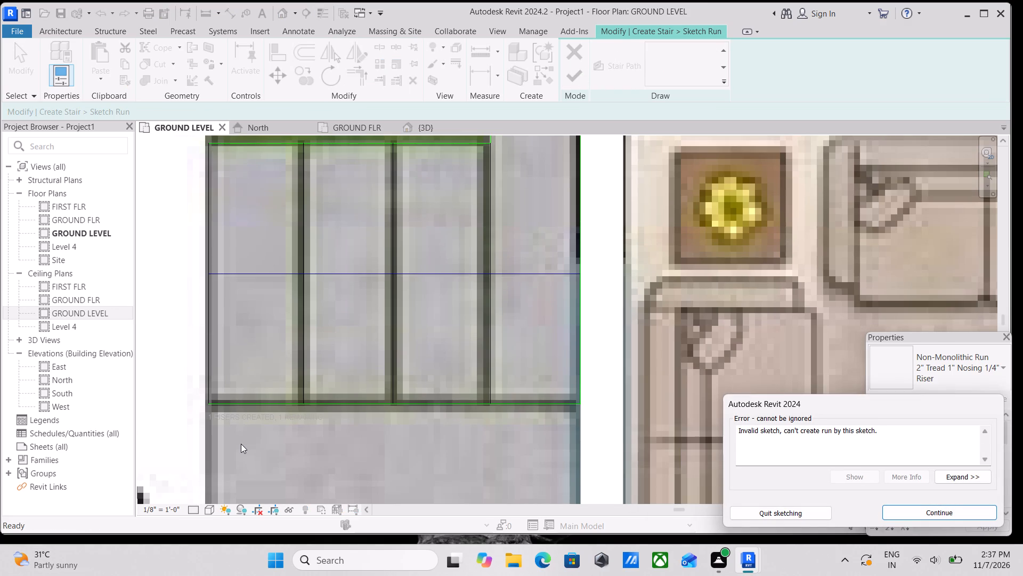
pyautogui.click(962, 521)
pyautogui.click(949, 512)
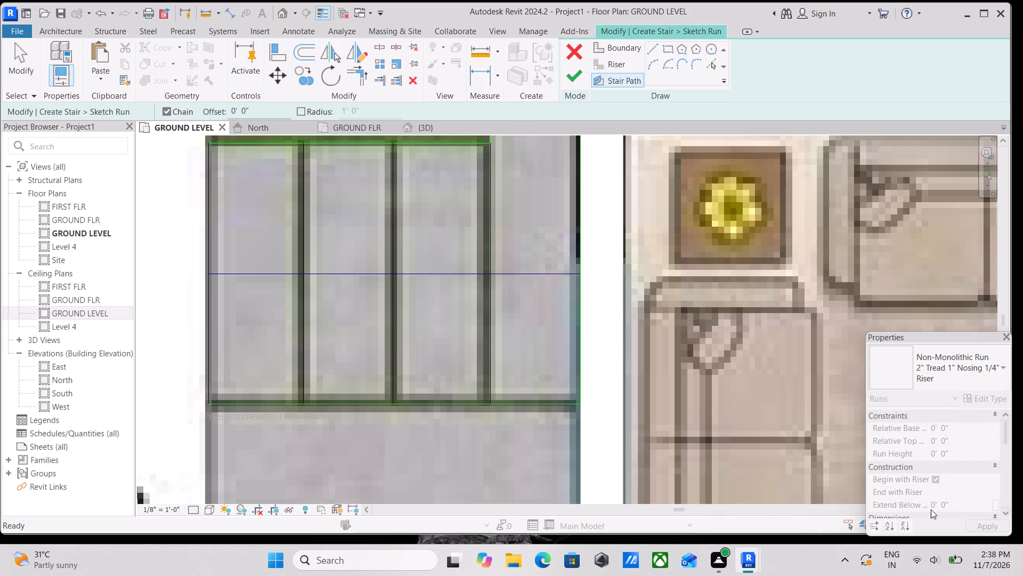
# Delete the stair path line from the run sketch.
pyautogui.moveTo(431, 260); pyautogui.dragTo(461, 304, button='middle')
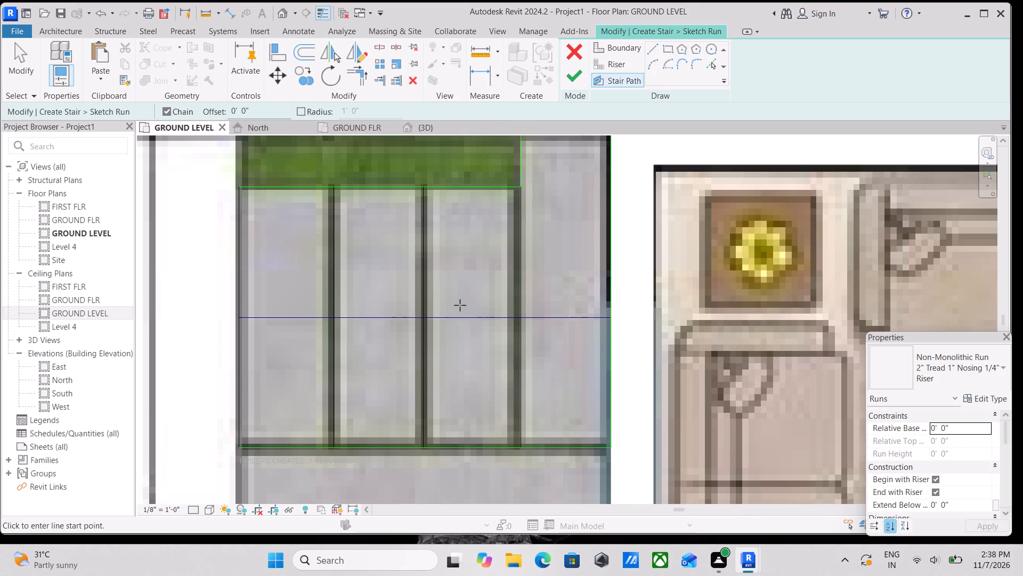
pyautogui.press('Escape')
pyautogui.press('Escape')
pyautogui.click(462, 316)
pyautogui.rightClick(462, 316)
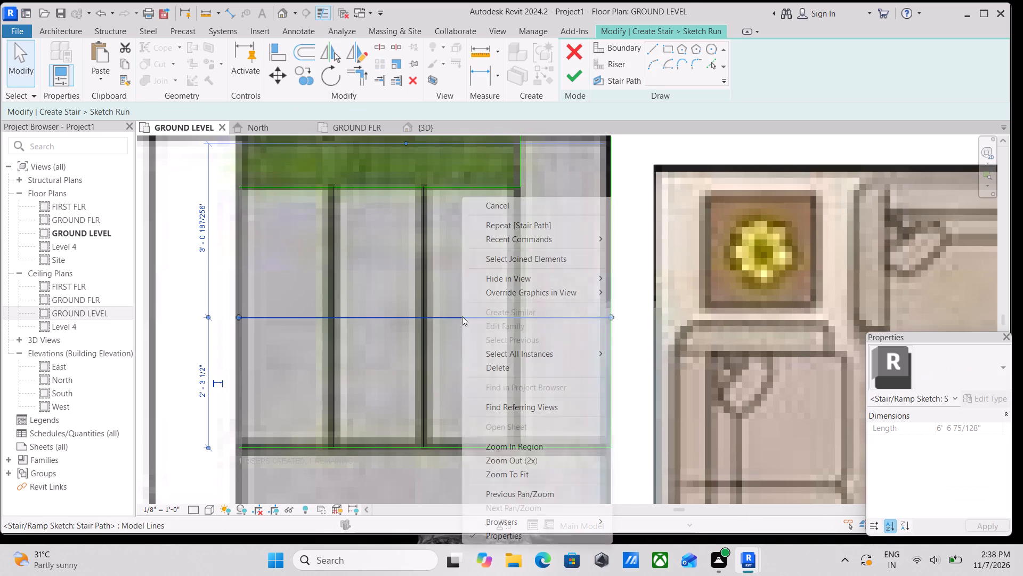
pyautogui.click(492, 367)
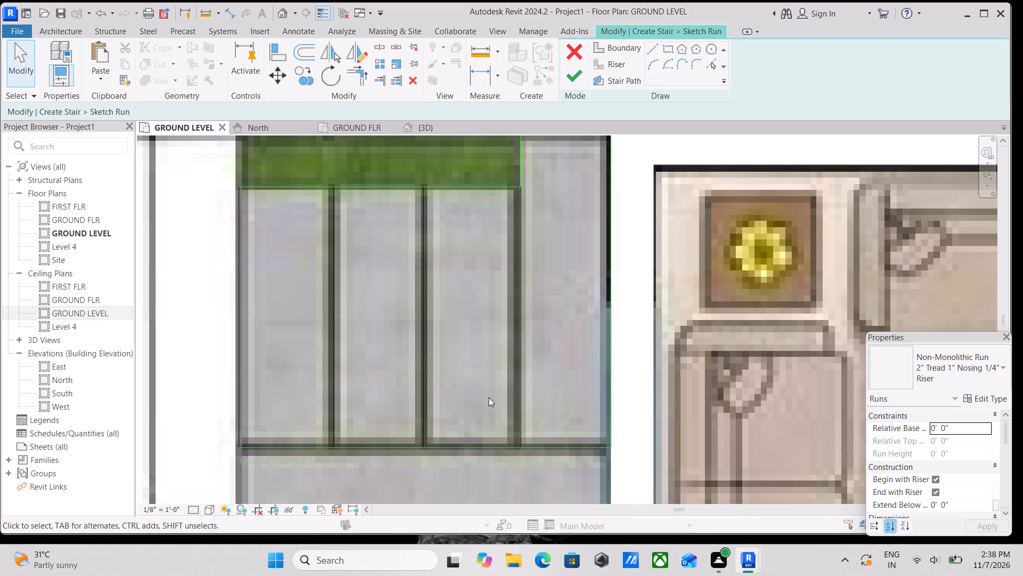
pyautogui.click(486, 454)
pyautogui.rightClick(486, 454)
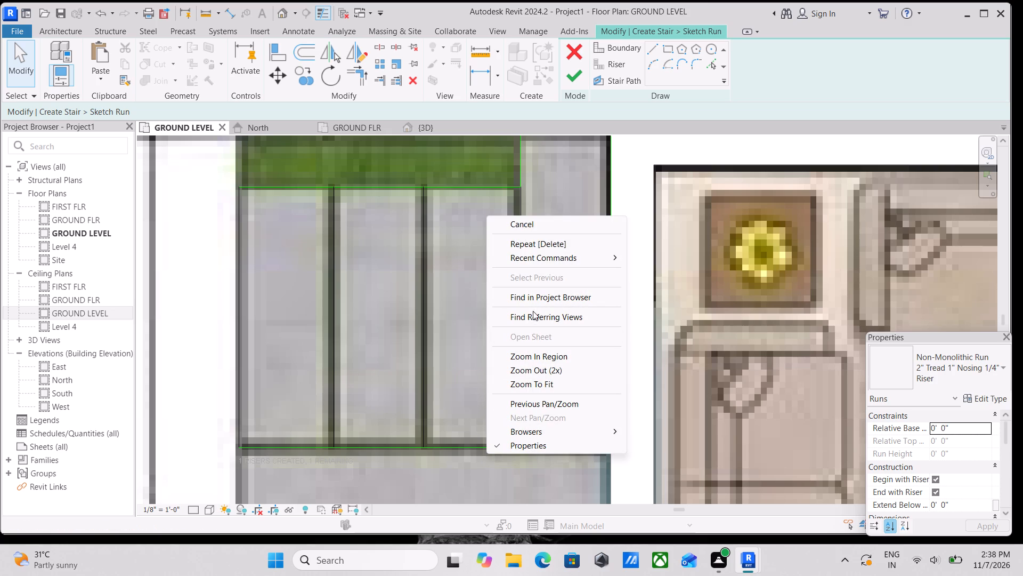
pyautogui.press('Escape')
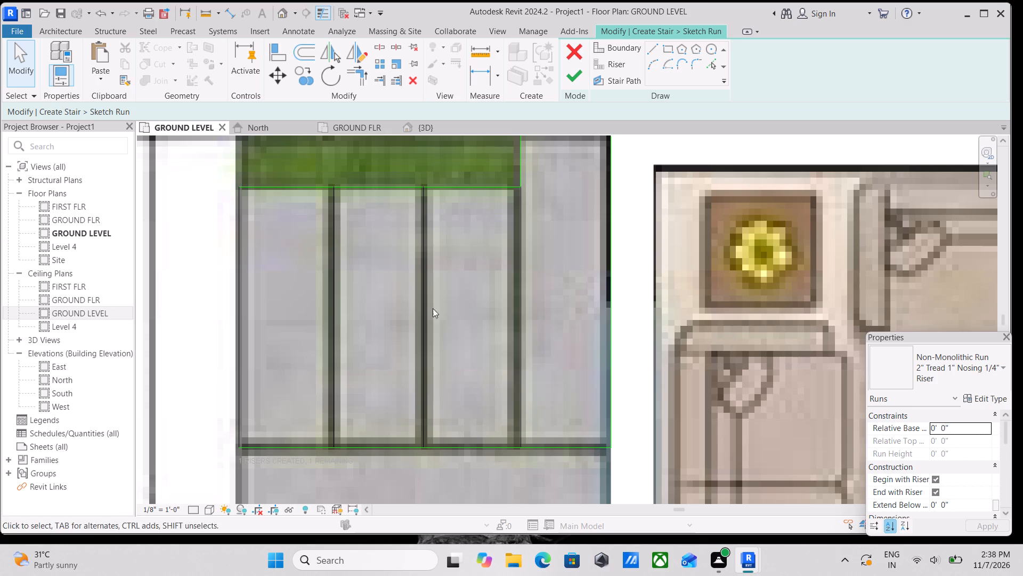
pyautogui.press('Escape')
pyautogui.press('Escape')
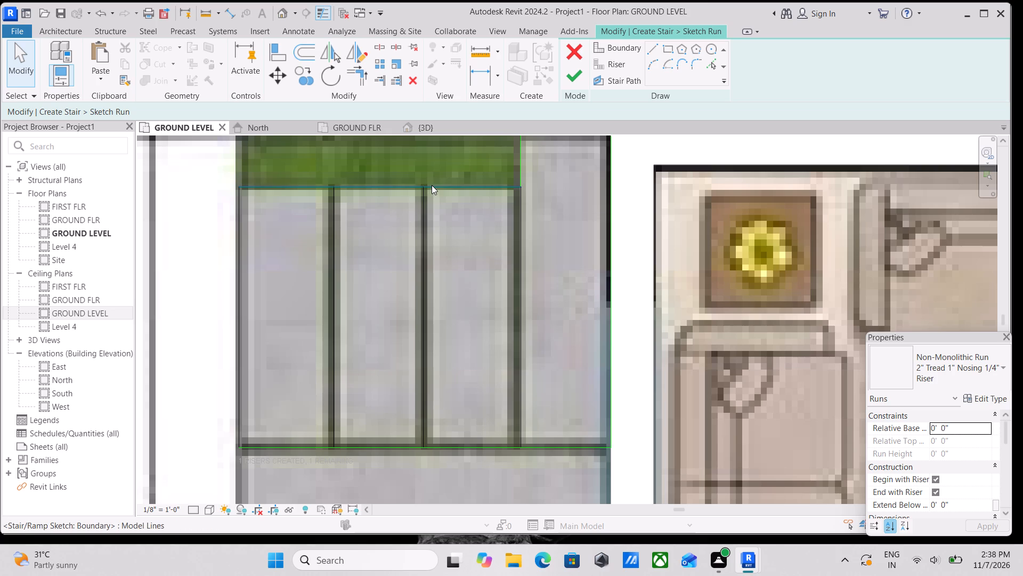
# Delete the run boundary line along the planting bed's lower edge.
pyautogui.click(432, 185)
pyautogui.rightClick(432, 185)
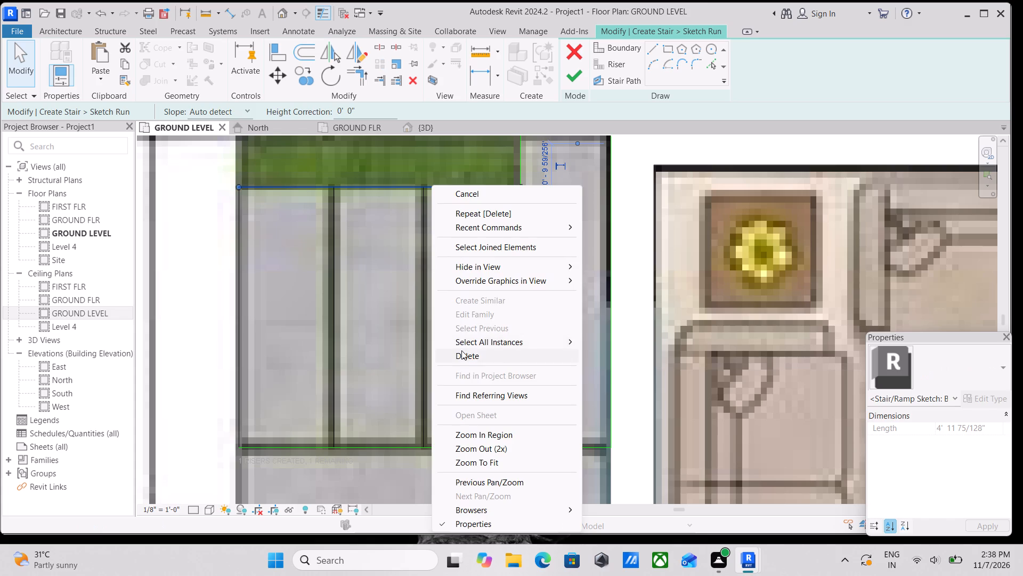
pyautogui.click(462, 350)
# Delete the three risers on the first two tread lines and along the paving's outer edge.
pyautogui.click(424, 205)
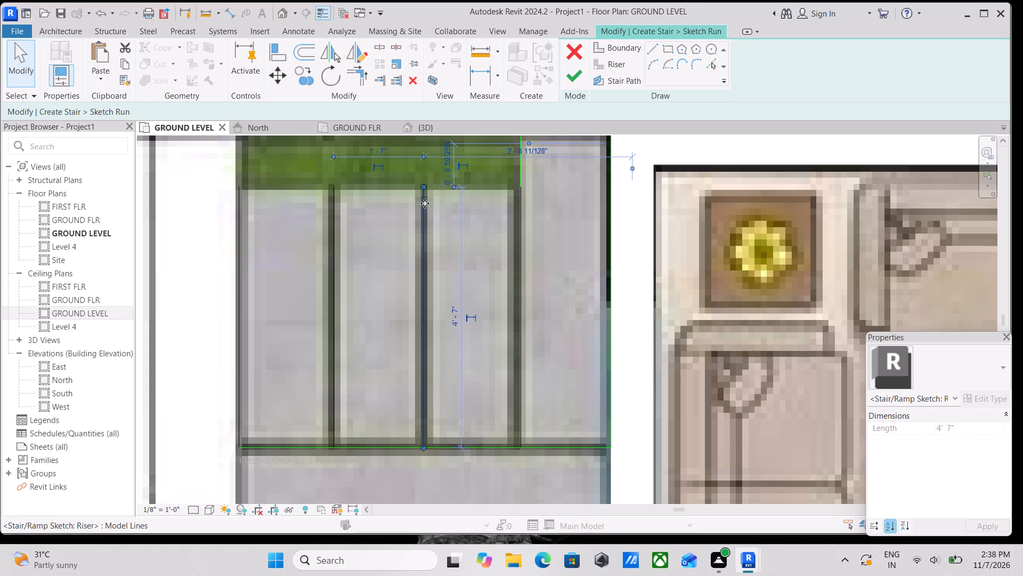
pyautogui.rightClick(425, 203)
pyautogui.click(468, 365)
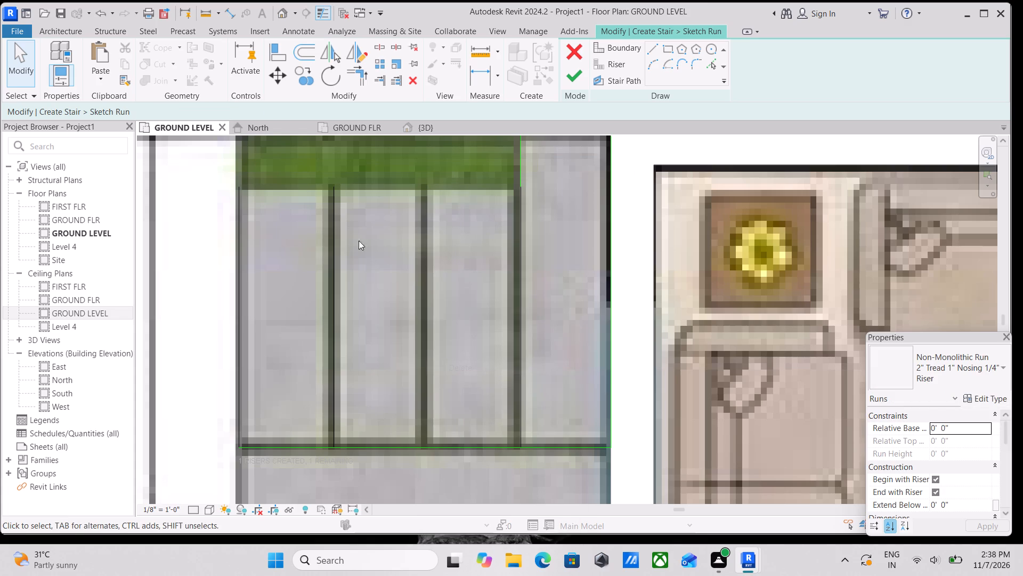
pyautogui.scroll(9, 339, 156)
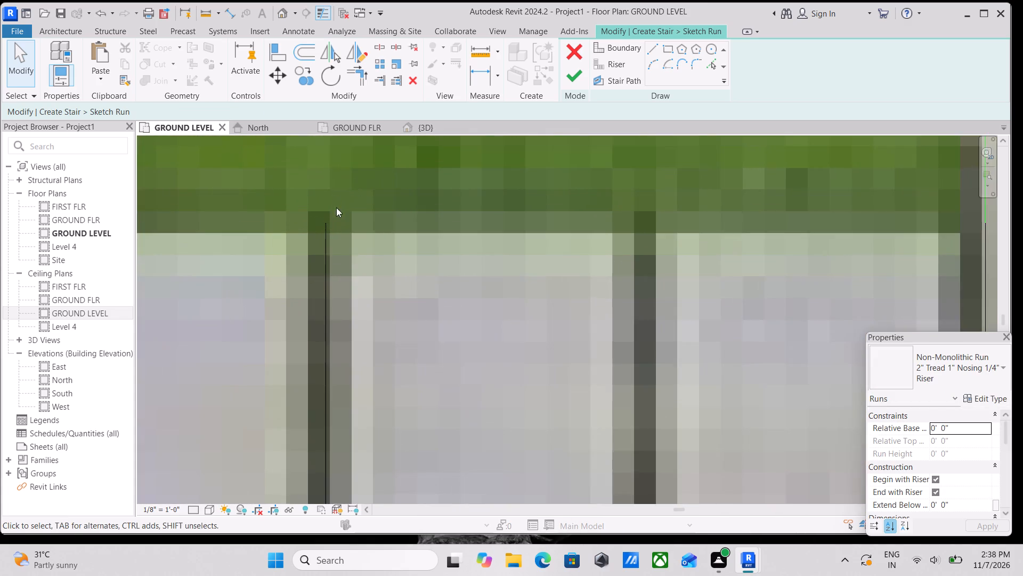
pyautogui.scroll(3, 329, 257)
pyautogui.click(327, 246)
pyautogui.rightClick(327, 246)
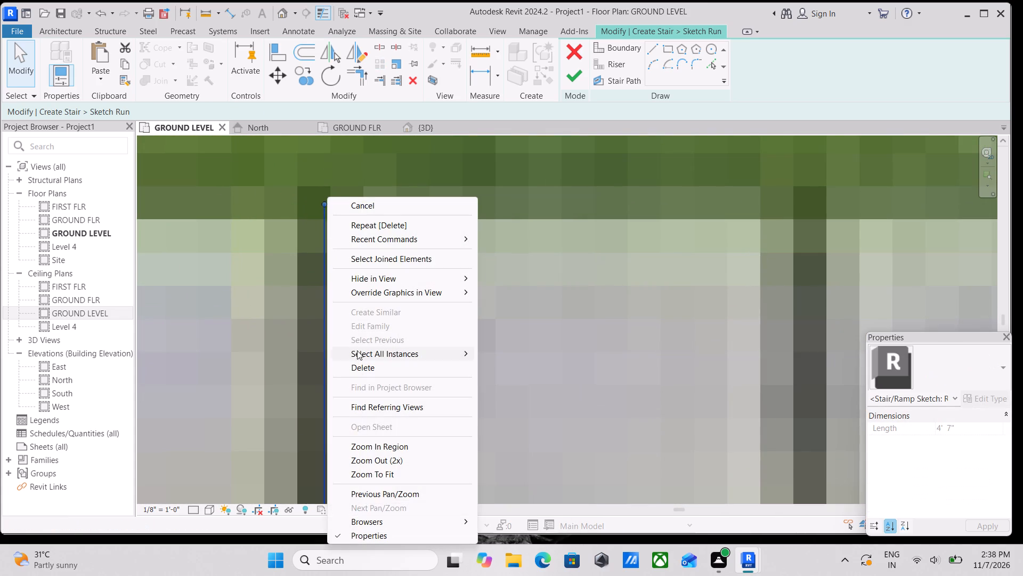
pyautogui.click(360, 364)
pyautogui.scroll(-10, 360, 364)
pyautogui.moveTo(355, 359); pyautogui.dragTo(480, 283, button='middle')
pyautogui.scroll(1, 480, 283)
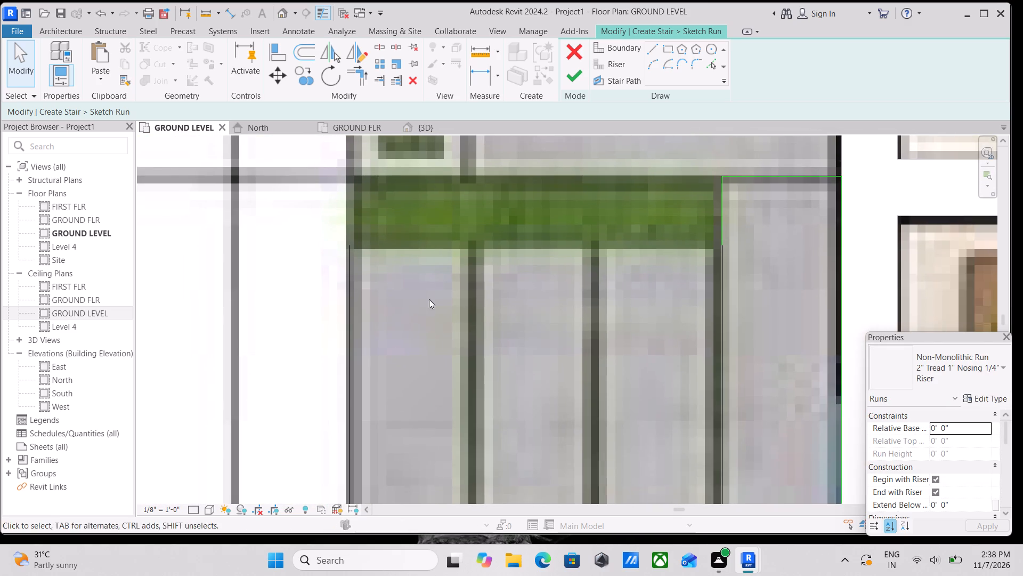
pyautogui.click(328, 310)
pyautogui.rightClick(328, 310)
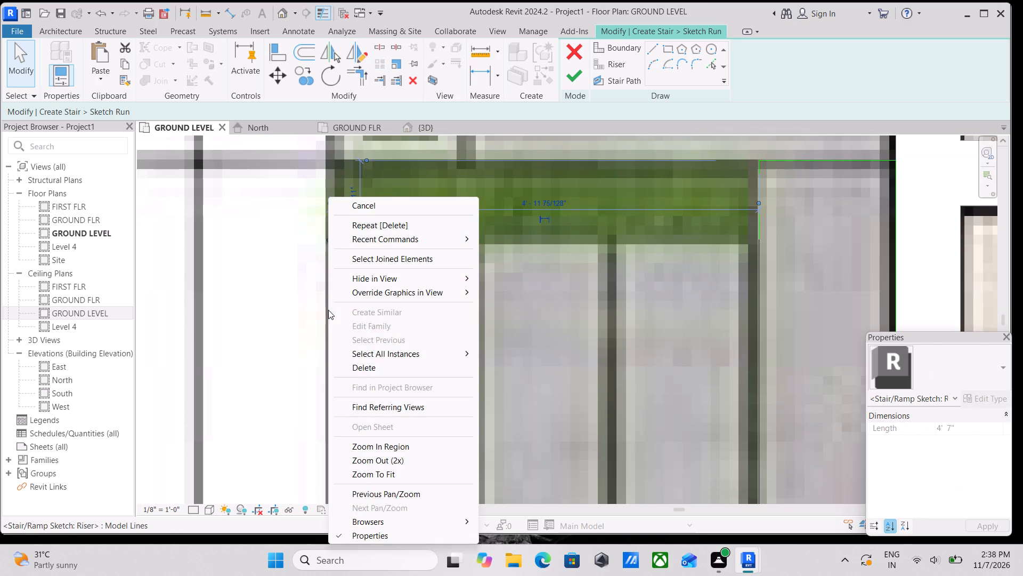
pyautogui.click(369, 363)
# Delete the run boundary line along the steps' lower edge.
pyautogui.scroll(-5, 370, 356)
pyautogui.moveTo(370, 353); pyautogui.dragTo(293, 242, button='middle')
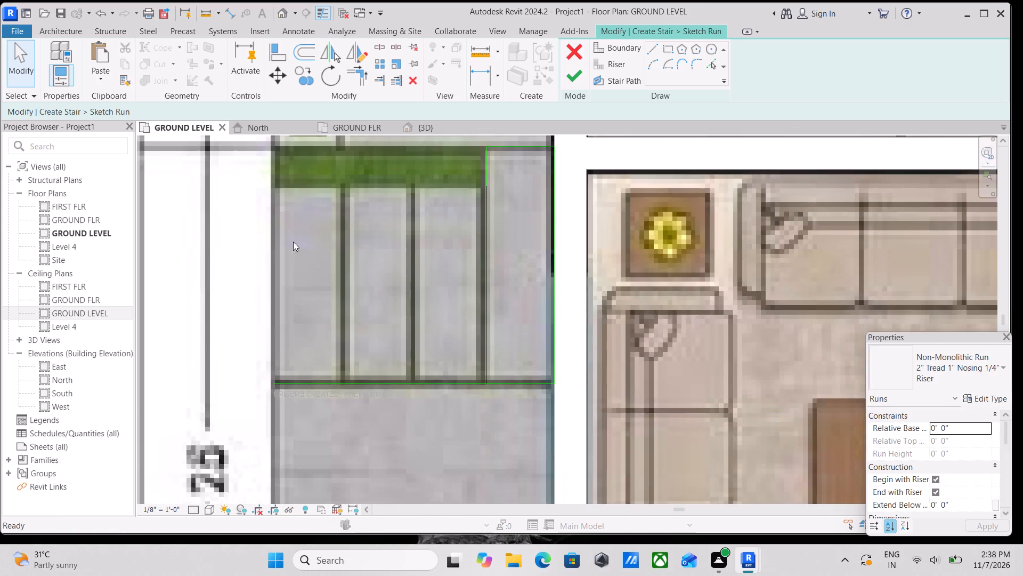
pyautogui.scroll(4, 295, 279)
pyautogui.click(295, 407)
pyautogui.rightClick(295, 406)
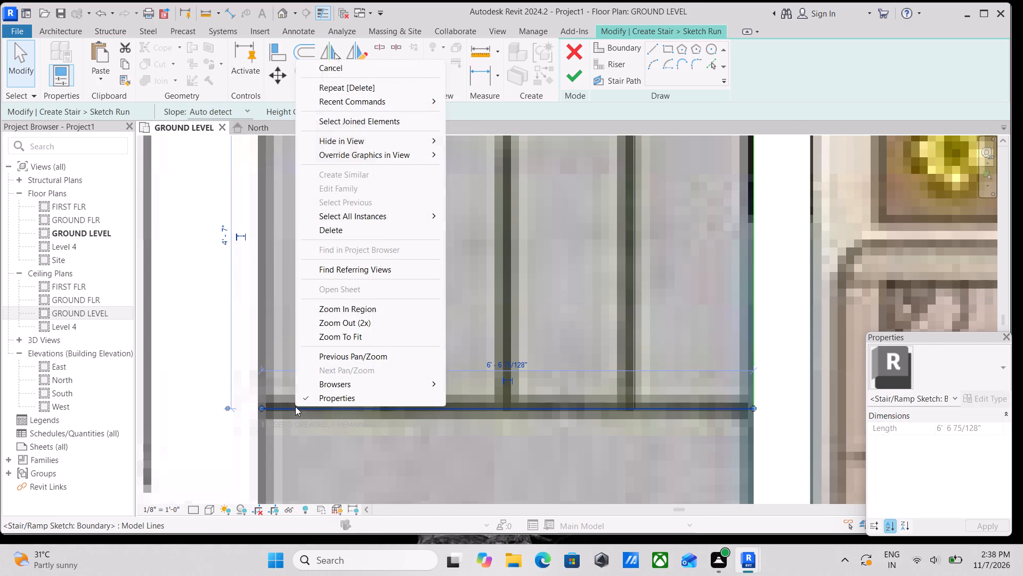
pyautogui.click(358, 232)
# Delete the remaining riser on the innermost tread line, below the planting bed's corner.
pyautogui.scroll(-4, 387, 251)
pyautogui.moveTo(433, 290); pyautogui.dragTo(352, 321, button='middle')
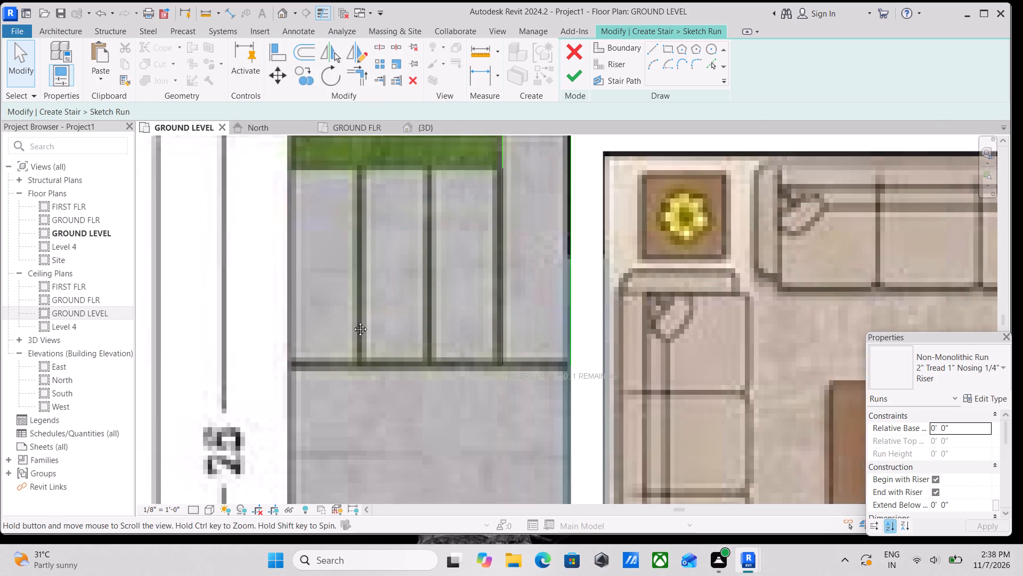
pyautogui.moveTo(352, 321); pyautogui.dragTo(293, 342, button='middle')
pyautogui.scroll(2, 293, 342)
pyautogui.click(433, 349)
pyautogui.rightClick(433, 349)
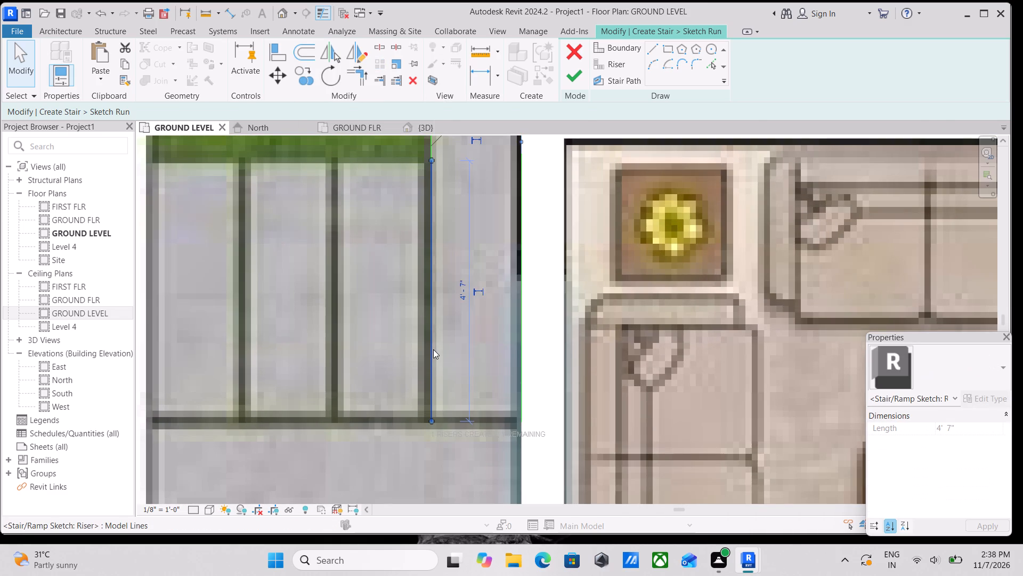
pyautogui.click(483, 166)
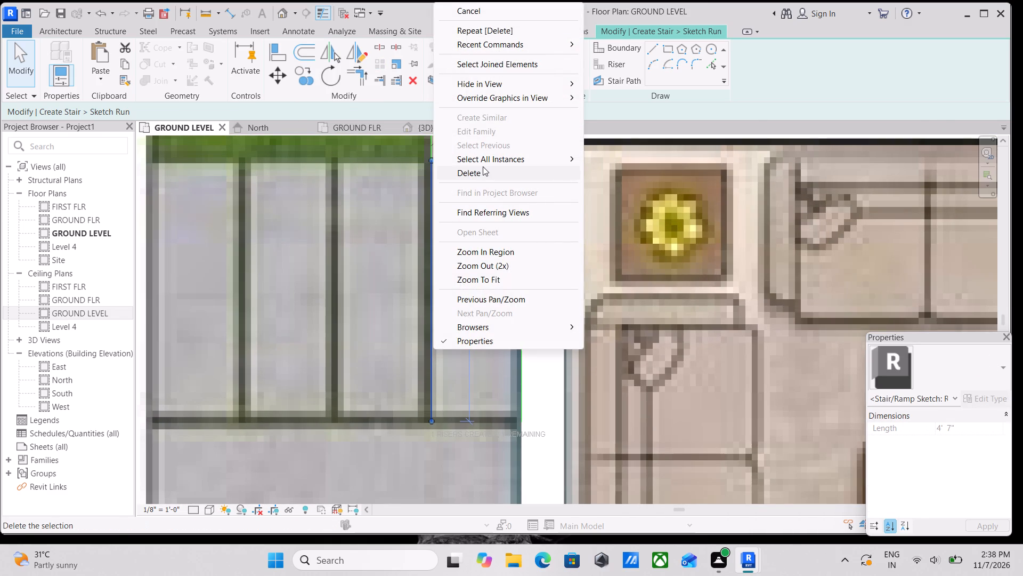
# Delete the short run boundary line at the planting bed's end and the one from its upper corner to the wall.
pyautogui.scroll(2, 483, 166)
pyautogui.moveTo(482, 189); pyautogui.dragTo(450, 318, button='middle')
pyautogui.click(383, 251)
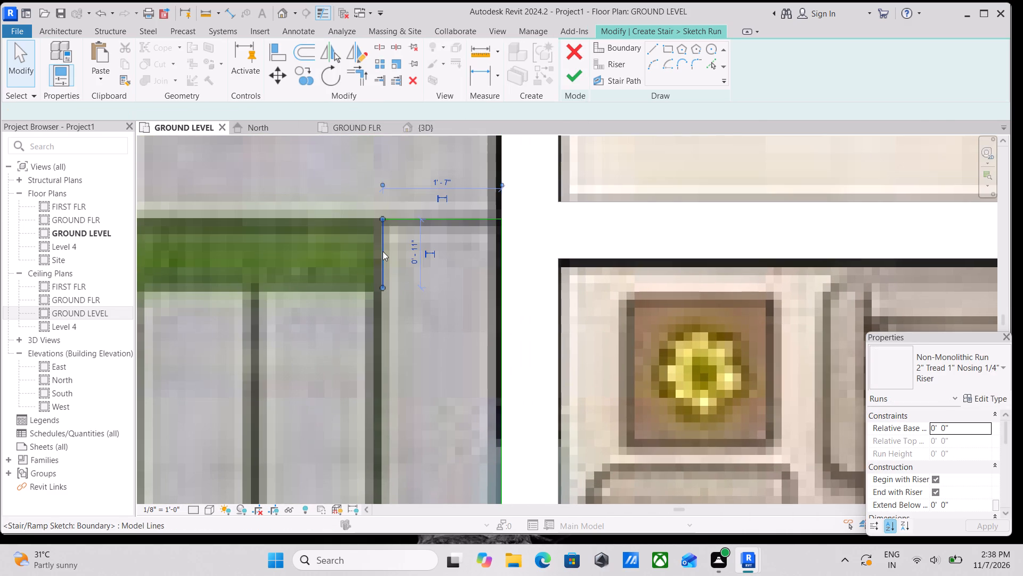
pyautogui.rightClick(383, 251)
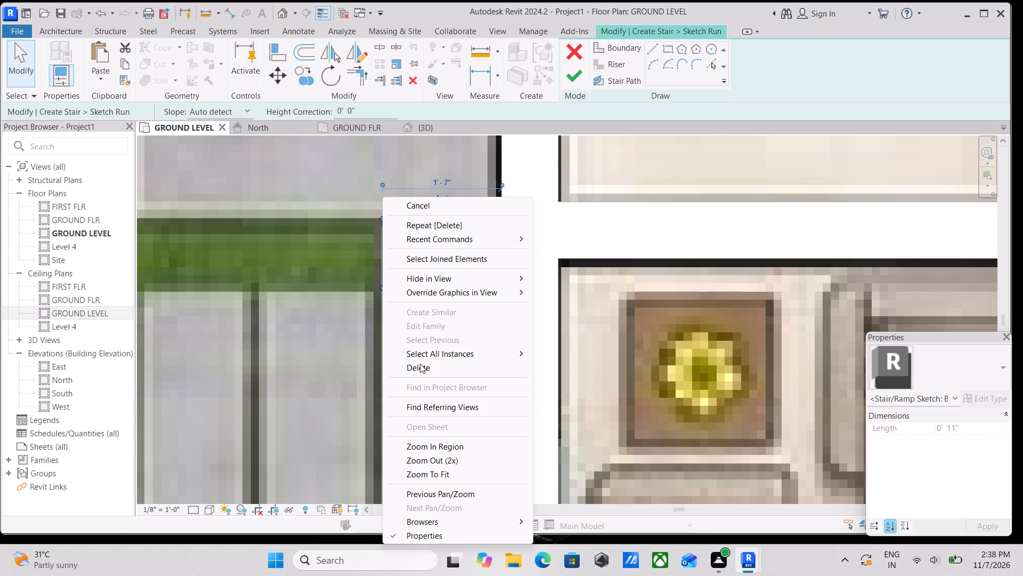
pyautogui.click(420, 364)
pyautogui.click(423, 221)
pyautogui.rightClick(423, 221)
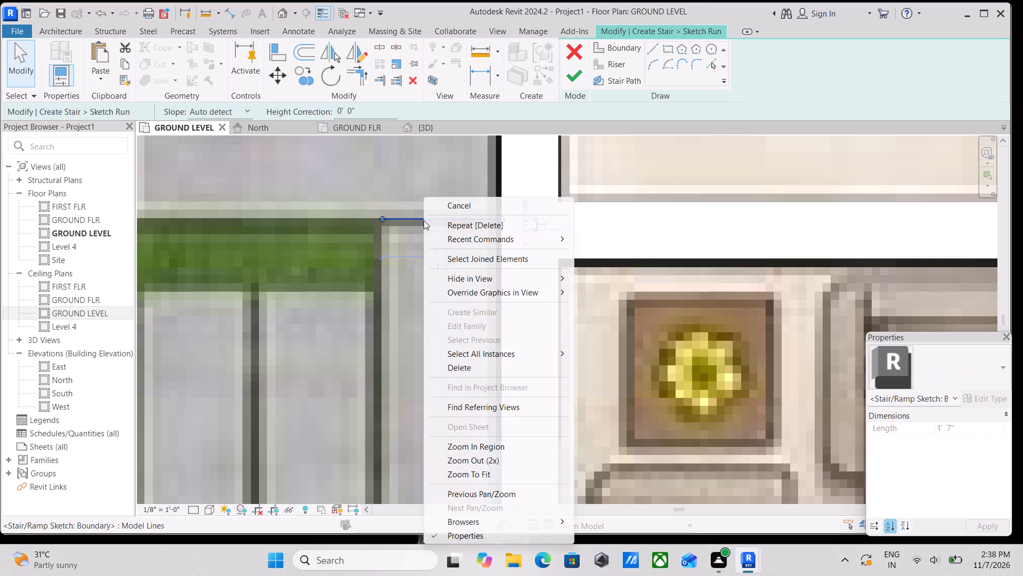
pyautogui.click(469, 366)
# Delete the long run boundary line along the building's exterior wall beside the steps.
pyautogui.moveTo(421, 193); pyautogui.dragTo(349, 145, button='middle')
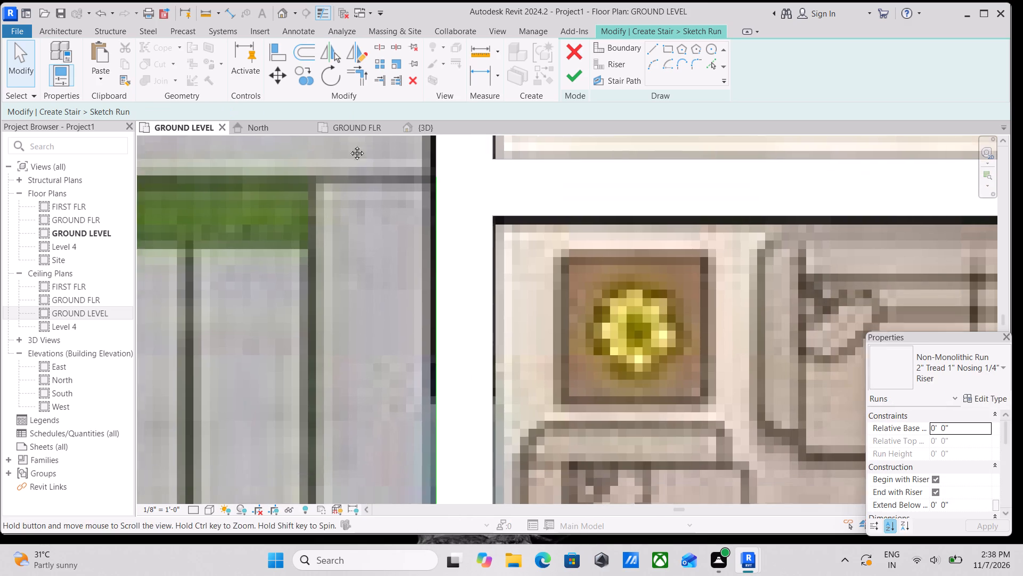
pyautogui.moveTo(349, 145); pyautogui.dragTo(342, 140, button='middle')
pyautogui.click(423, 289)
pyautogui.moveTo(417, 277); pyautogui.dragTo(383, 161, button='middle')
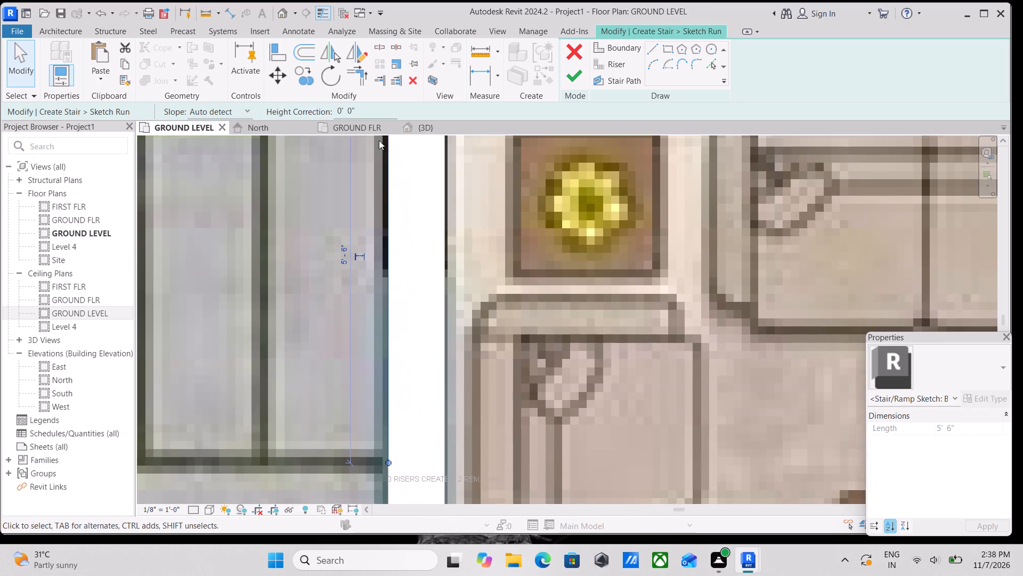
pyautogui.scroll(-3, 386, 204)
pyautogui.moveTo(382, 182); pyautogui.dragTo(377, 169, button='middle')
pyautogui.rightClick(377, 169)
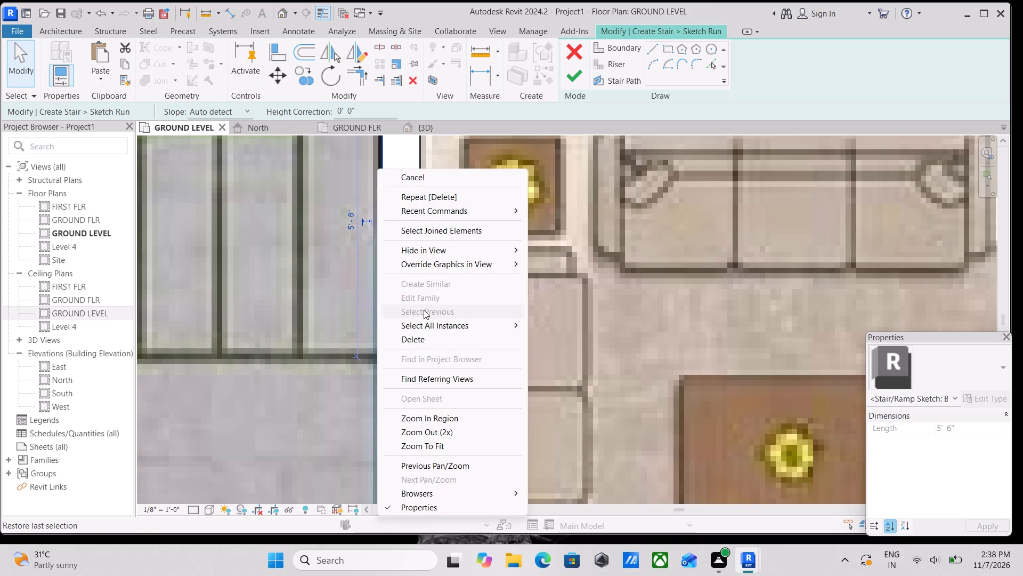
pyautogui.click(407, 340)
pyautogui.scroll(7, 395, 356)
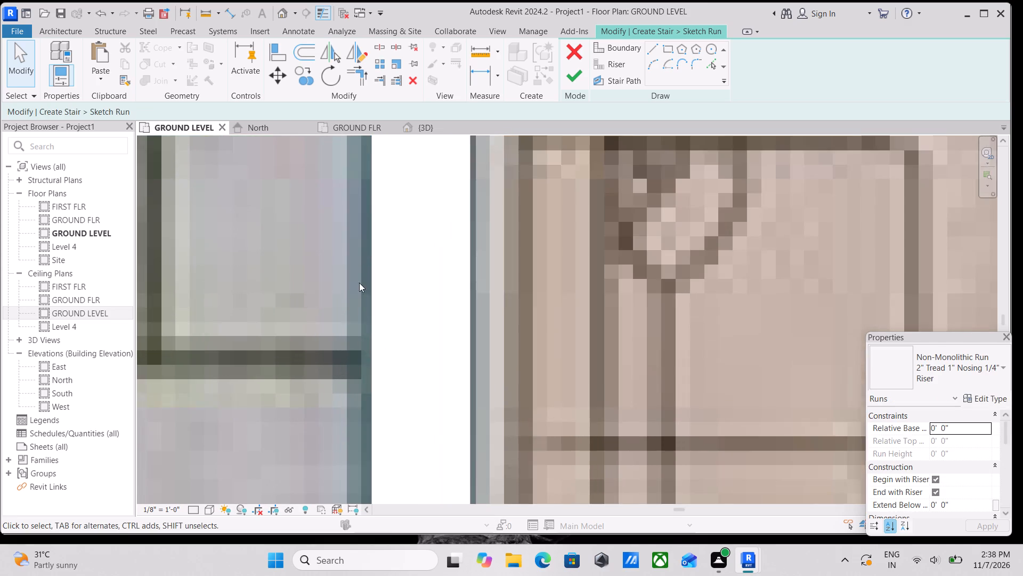
# Open the GROUND FLR floor plan.
pyautogui.scroll(-13, 366, 269)
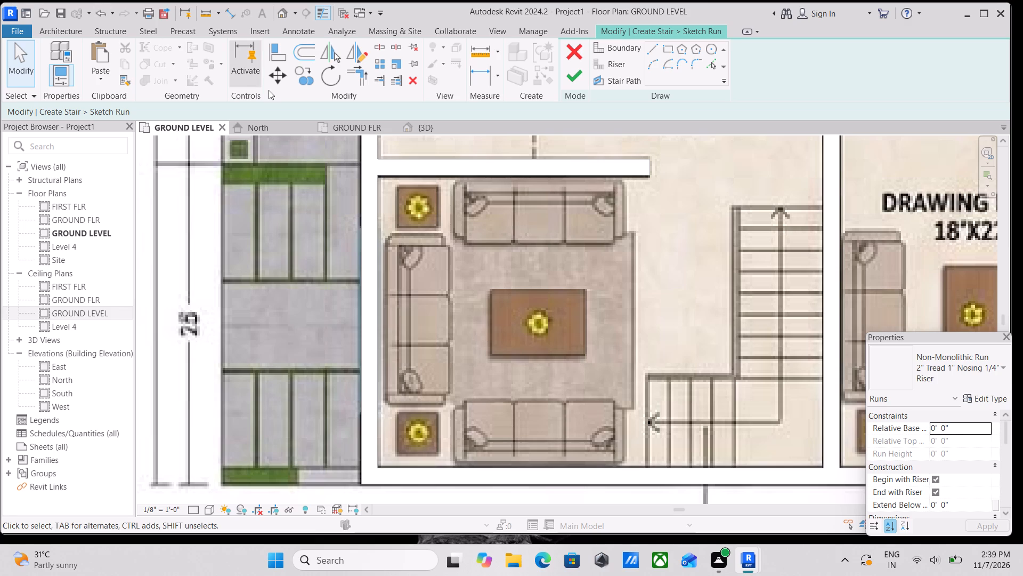
pyautogui.scroll(-3, 269, 90)
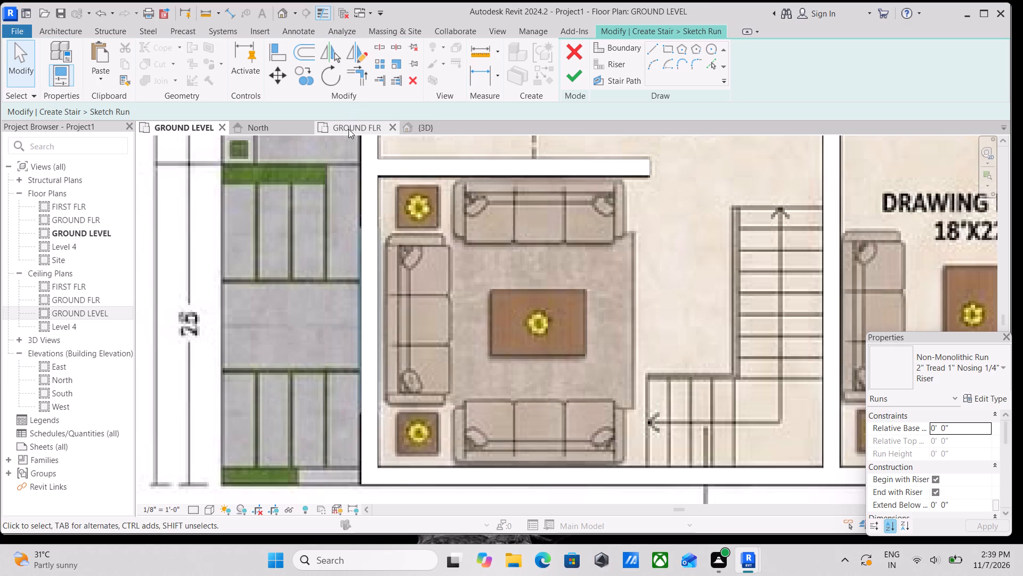
pyautogui.click(348, 129)
pyautogui.scroll(-1, 511, 261)
pyautogui.scroll(3, 557, 246)
pyautogui.moveTo(539, 229); pyautogui.dragTo(344, 233, button='middle')
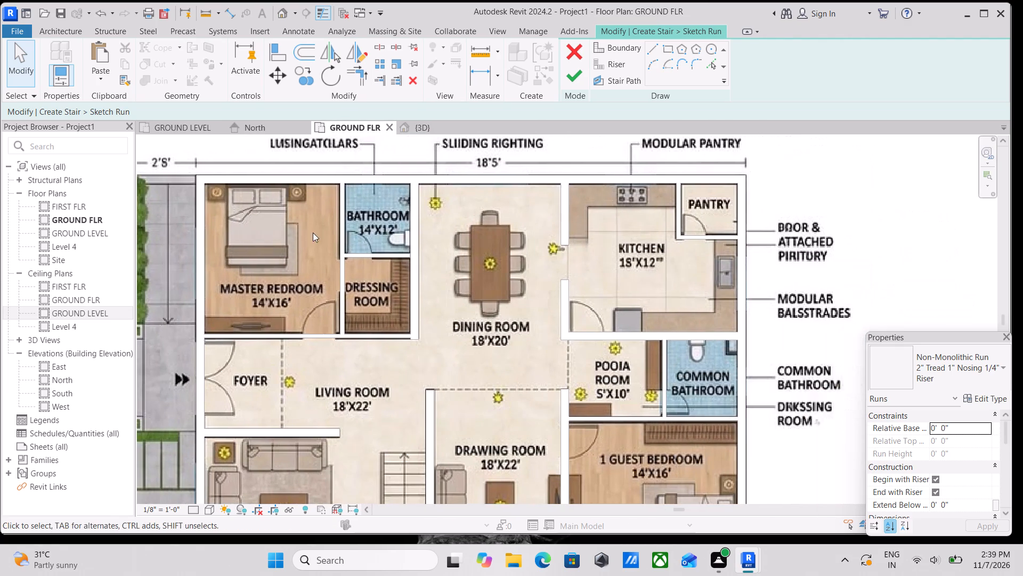
pyautogui.scroll(-2, 431, 218)
pyautogui.moveTo(431, 218); pyautogui.dragTo(451, 237, button='middle')
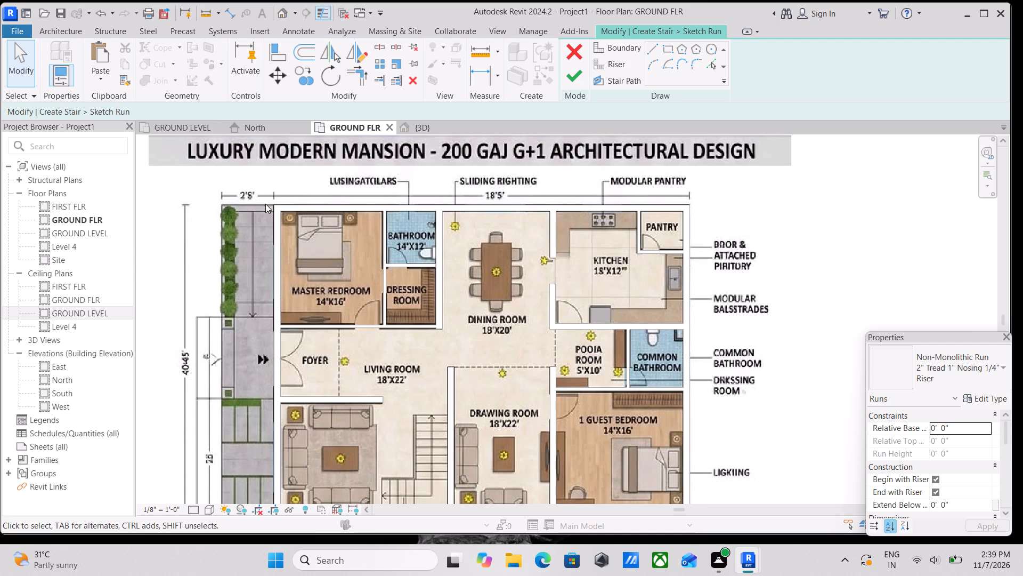
# Discard the sketched run and cancel the creation of the entrance stair.
pyautogui.click(579, 39)
pyautogui.click(578, 45)
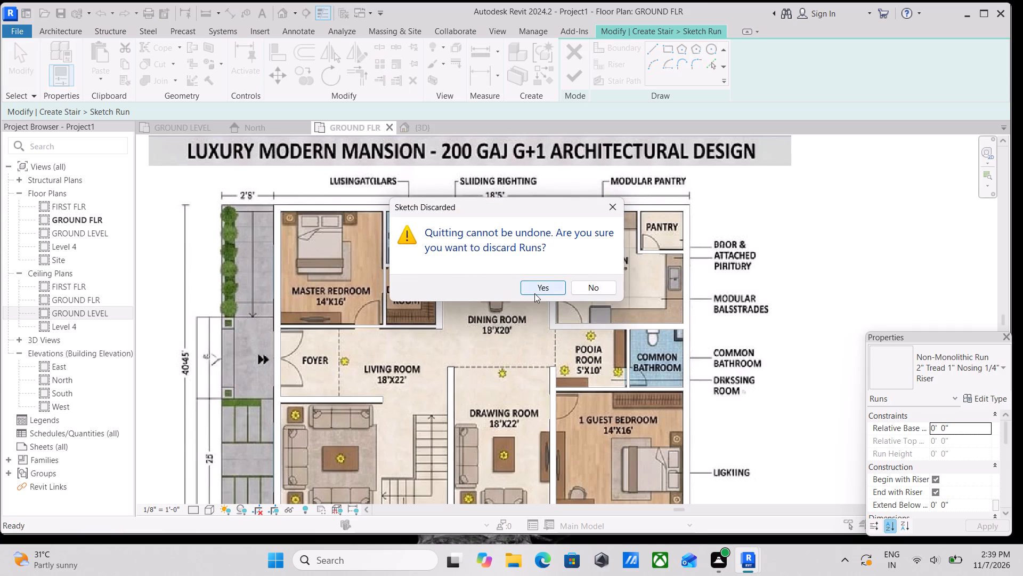
pyautogui.click(535, 293)
pyautogui.scroll(4, 635, 389)
pyautogui.scroll(-4, 461, 338)
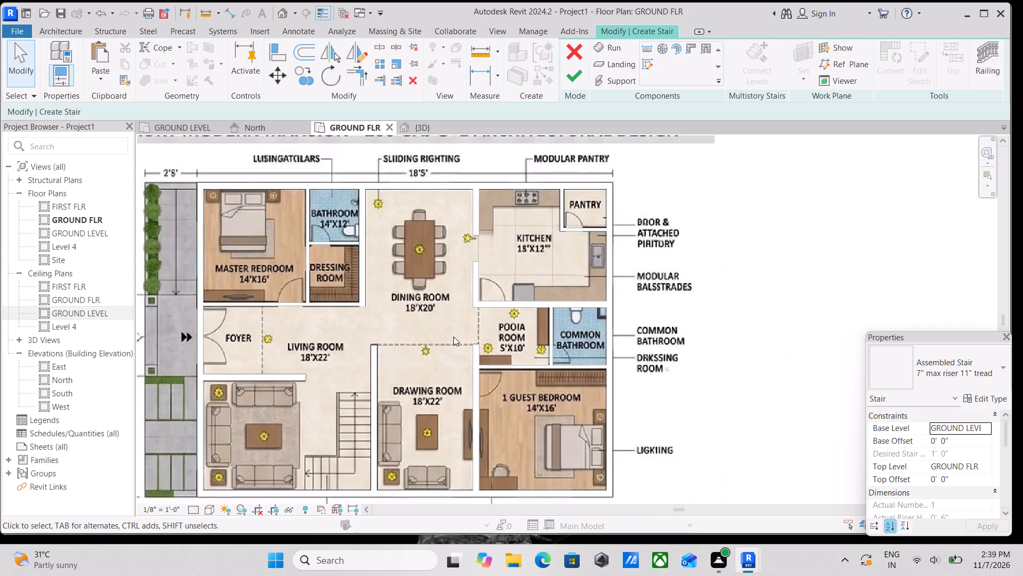
pyautogui.moveTo(454, 338); pyautogui.dragTo(501, 355, button='middle')
pyautogui.scroll(4, 499, 331)
pyautogui.moveTo(565, 256); pyautogui.dragTo(532, 367, button='middle')
pyautogui.scroll(-2, 374, 264)
pyautogui.moveTo(374, 270); pyautogui.dragTo(441, 275, button='middle')
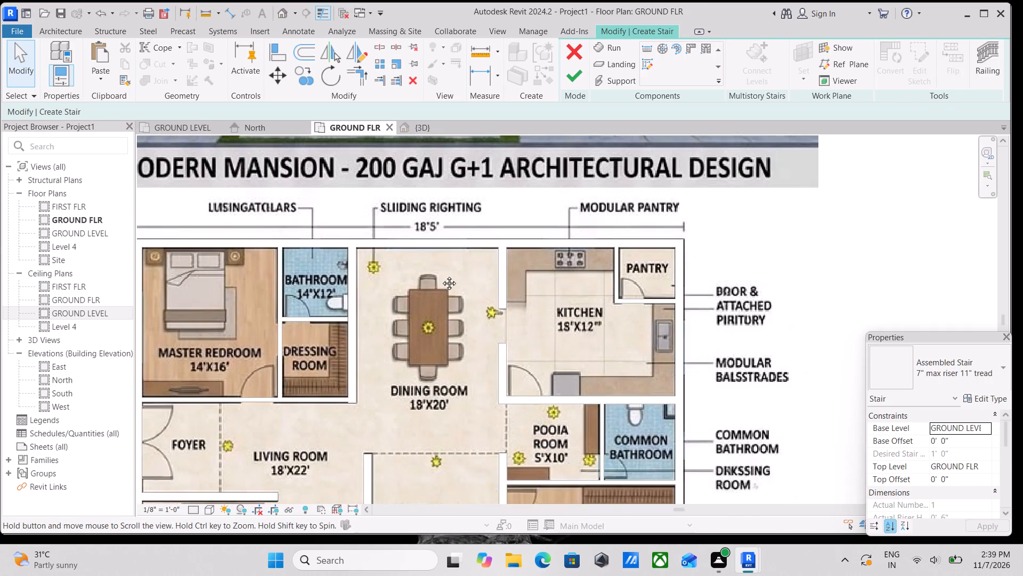
pyautogui.moveTo(441, 275); pyautogui.dragTo(514, 269, button='middle')
pyautogui.scroll(3, 345, 290)
pyautogui.moveTo(282, 249); pyautogui.dragTo(320, 294, button='middle')
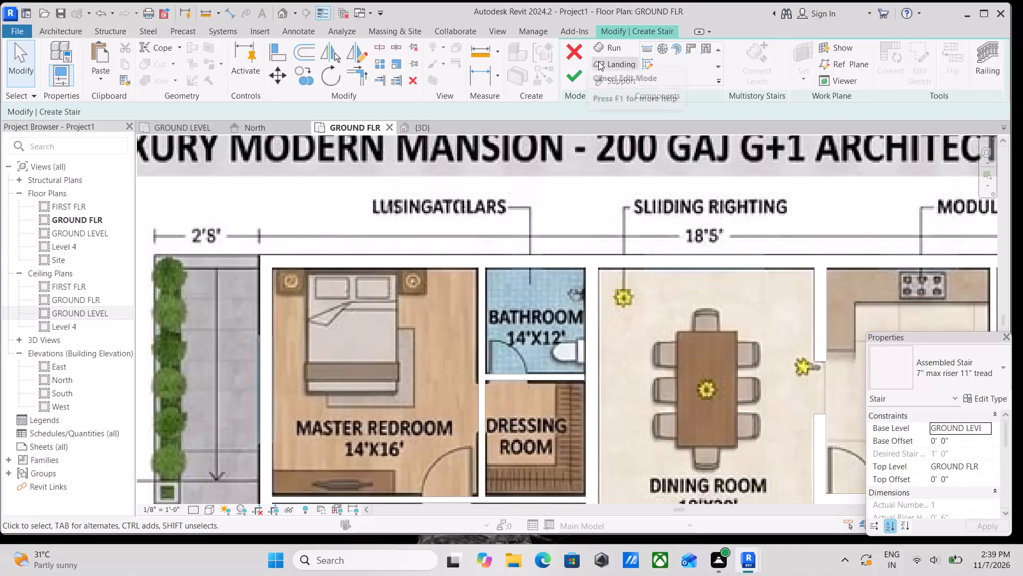
pyautogui.click(579, 49)
# Start a floor on GROUND FLR and sketch its rectangular boundary between opposite outer corners of the building's exterior walls.
pyautogui.scroll(-2, 555, 257)
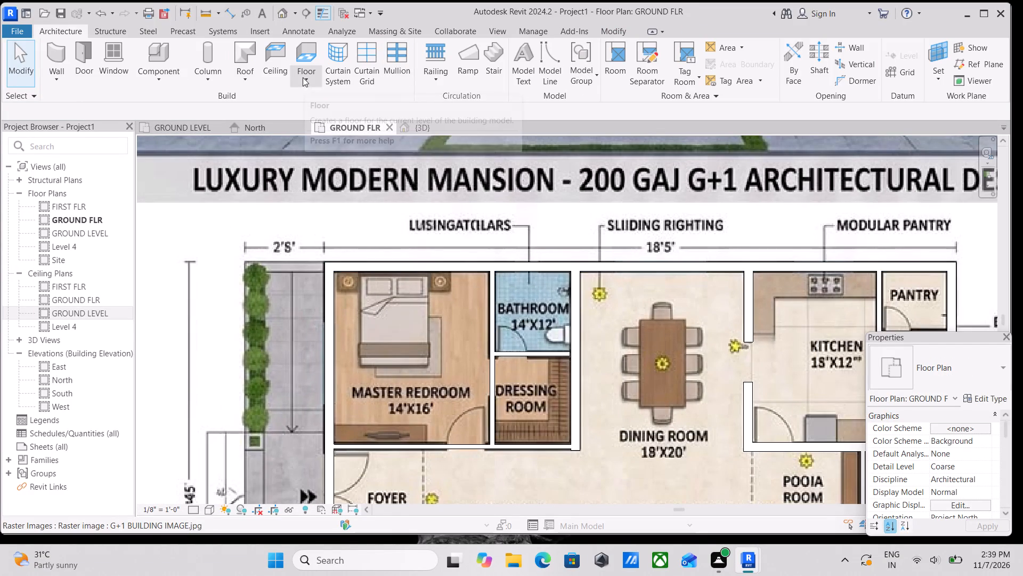
pyautogui.click(303, 77)
pyautogui.click(334, 106)
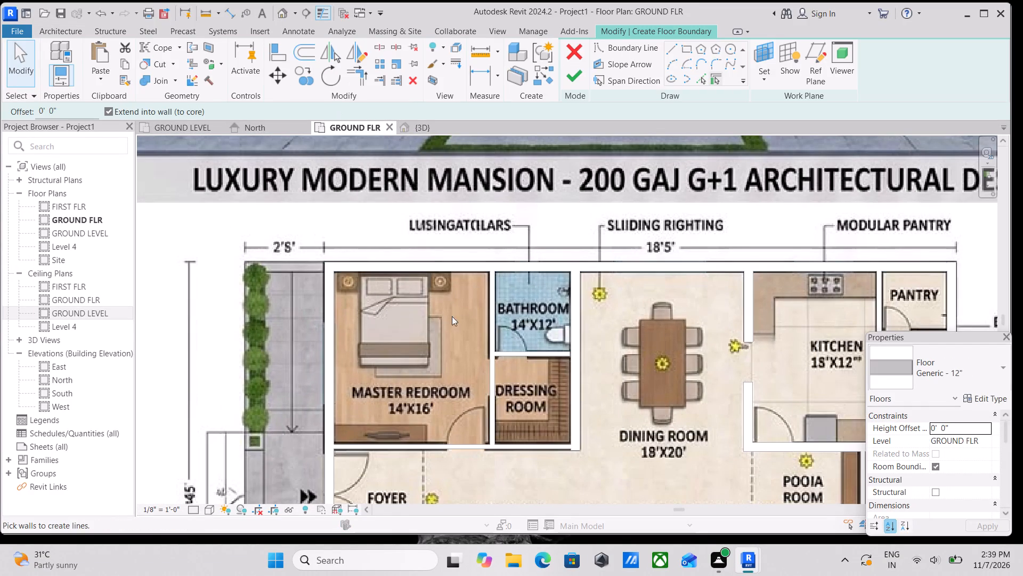
pyautogui.scroll(1, 332, 271)
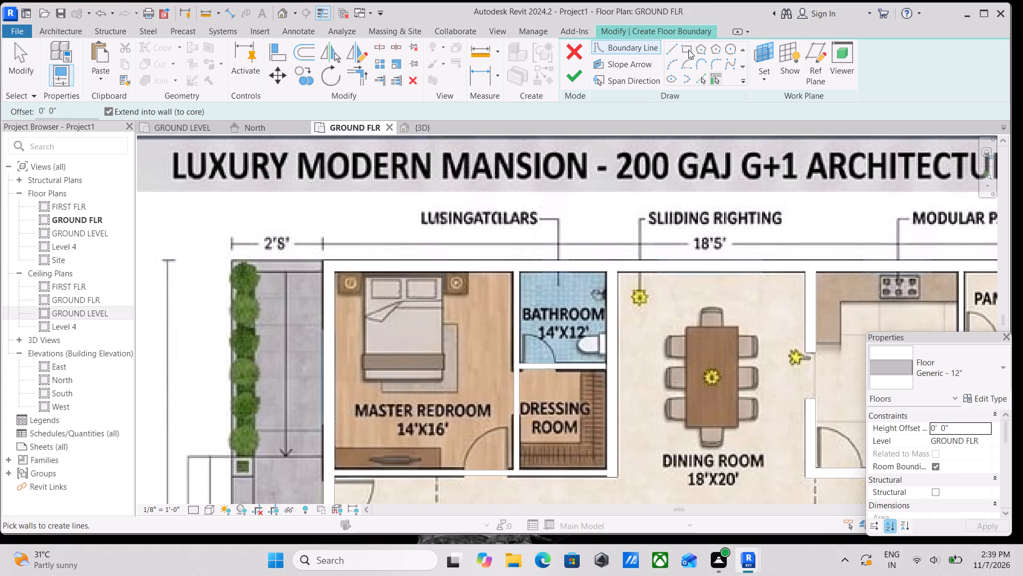
pyautogui.click(688, 50)
pyautogui.scroll(2, 322, 259)
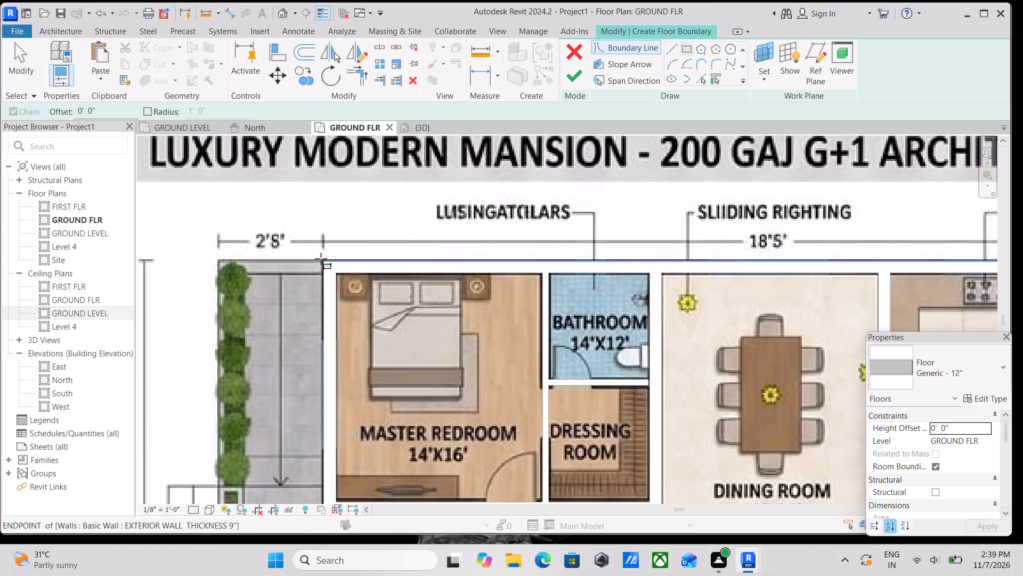
pyautogui.moveTo(325, 265); pyautogui.dragTo(330, 269)
pyautogui.scroll(-2, 510, 489)
pyautogui.moveTo(508, 484); pyautogui.dragTo(416, 265, button='middle')
pyautogui.scroll(-2, 757, 486)
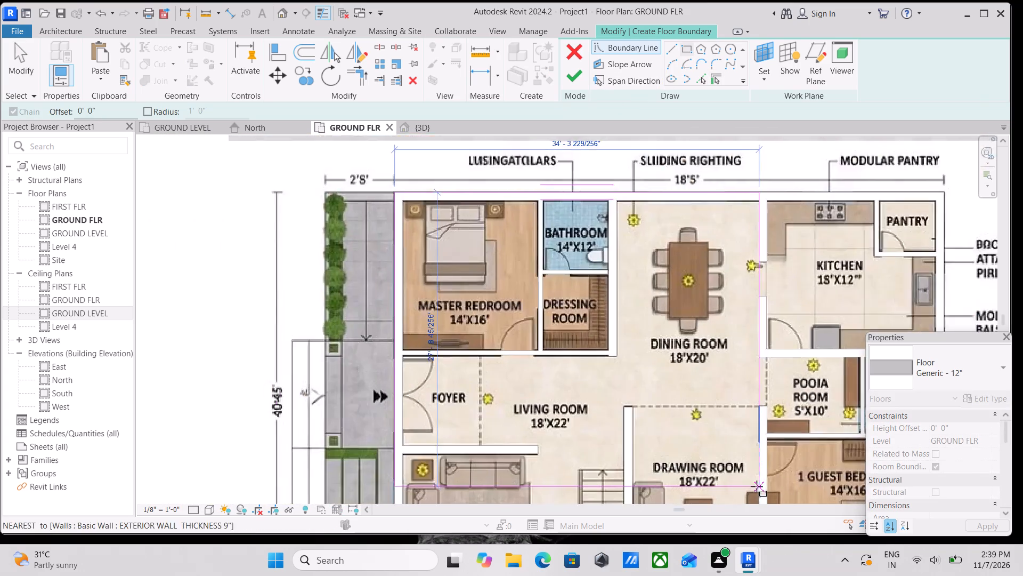
pyautogui.scroll(-1, 757, 486)
pyautogui.moveTo(757, 486); pyautogui.dragTo(678, 274, button='middle')
pyautogui.scroll(-1, 779, 350)
pyautogui.moveTo(778, 349); pyautogui.dragTo(674, 329, button='middle')
pyautogui.scroll(3, 726, 369)
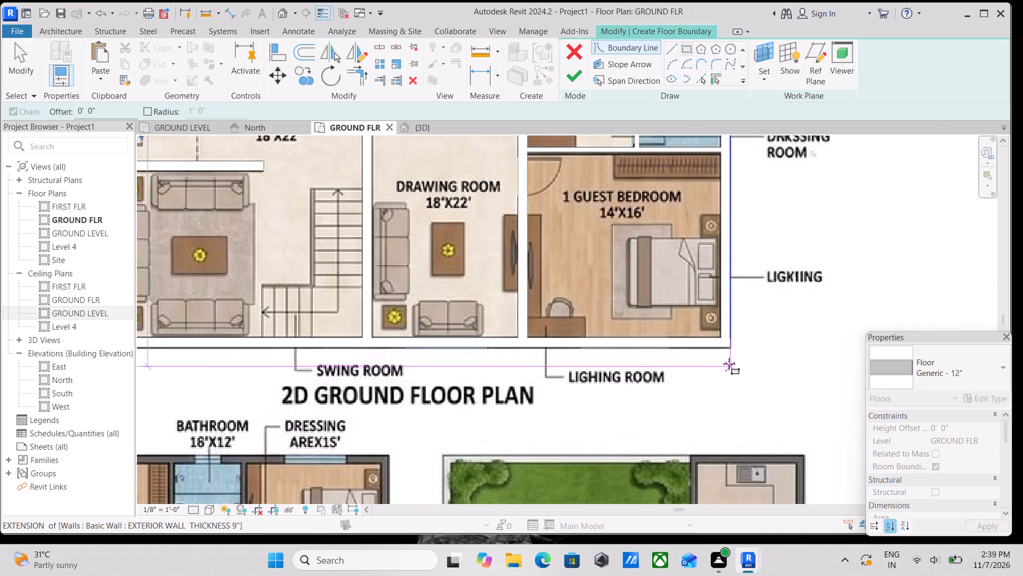
pyautogui.click(730, 347)
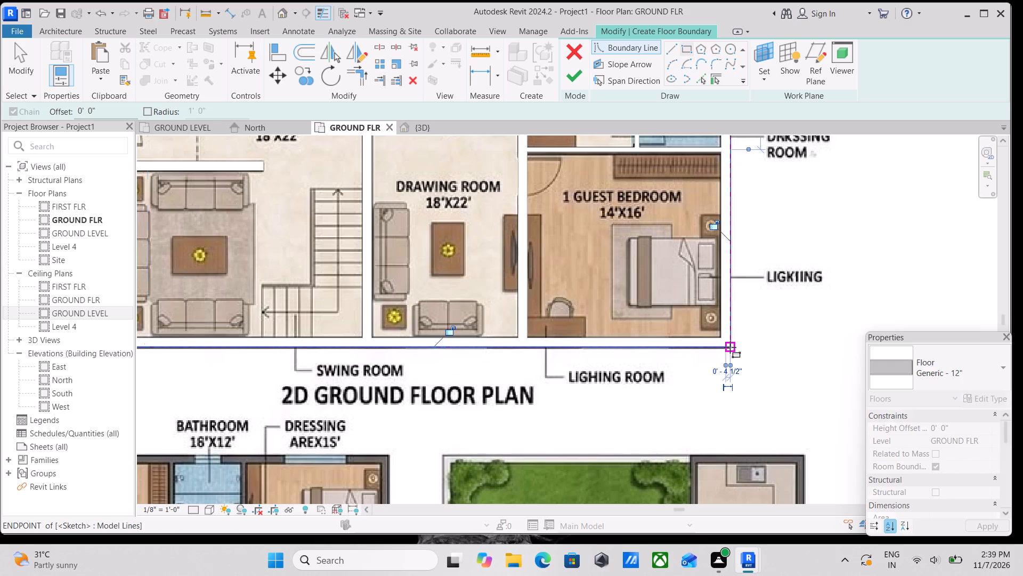
# Duplicate the Generic - 12" floor type under the name MARBLE FLOORING 1'.
pyautogui.scroll(-2, 480, 279)
pyautogui.moveTo(480, 279); pyautogui.dragTo(673, 491, button='middle')
pyautogui.scroll(2, 402, 177)
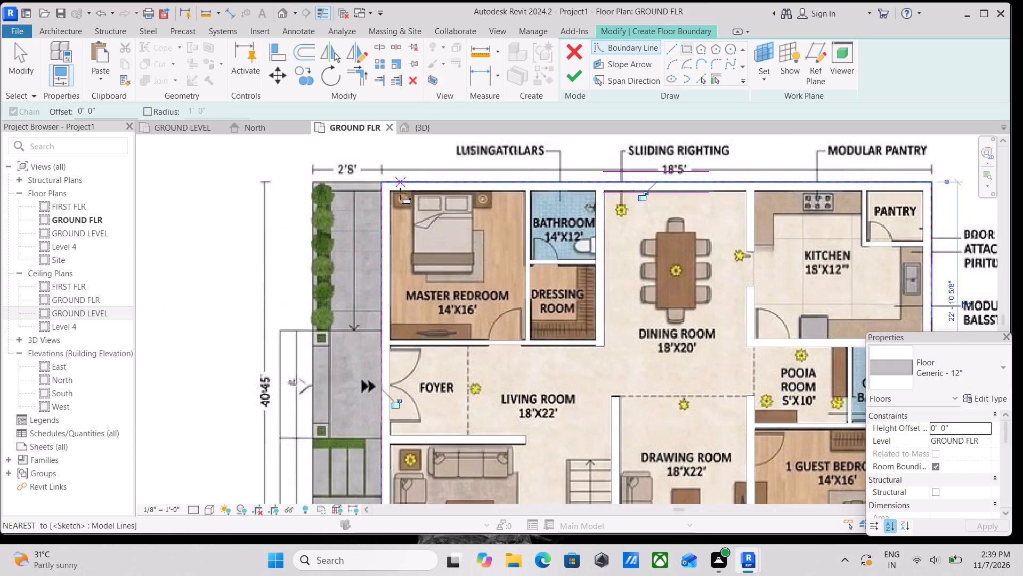
pyautogui.scroll(1, 400, 194)
pyautogui.scroll(2, 351, 192)
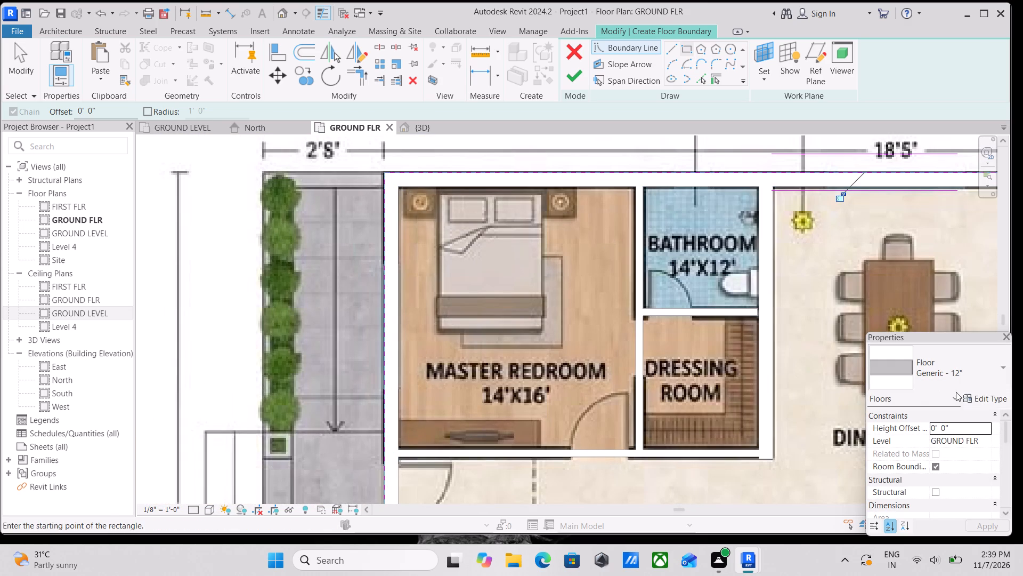
pyautogui.click(998, 402)
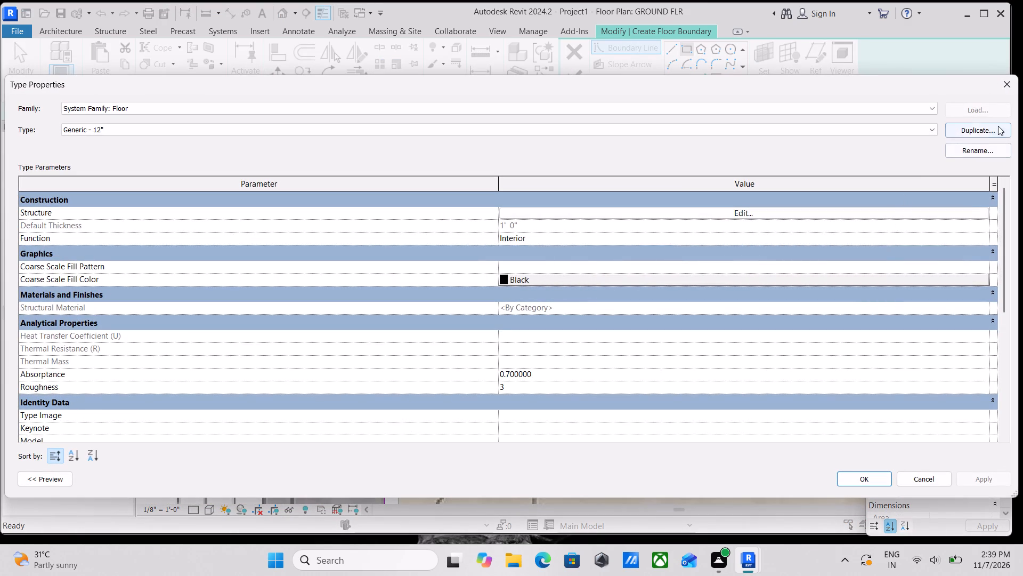
pyautogui.click(998, 126)
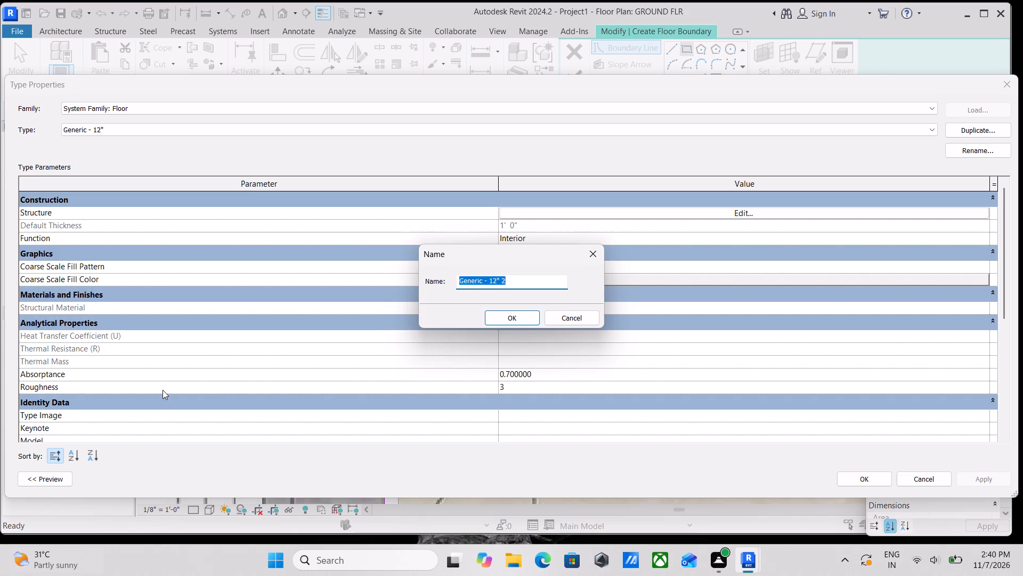
pyautogui.write('FL')
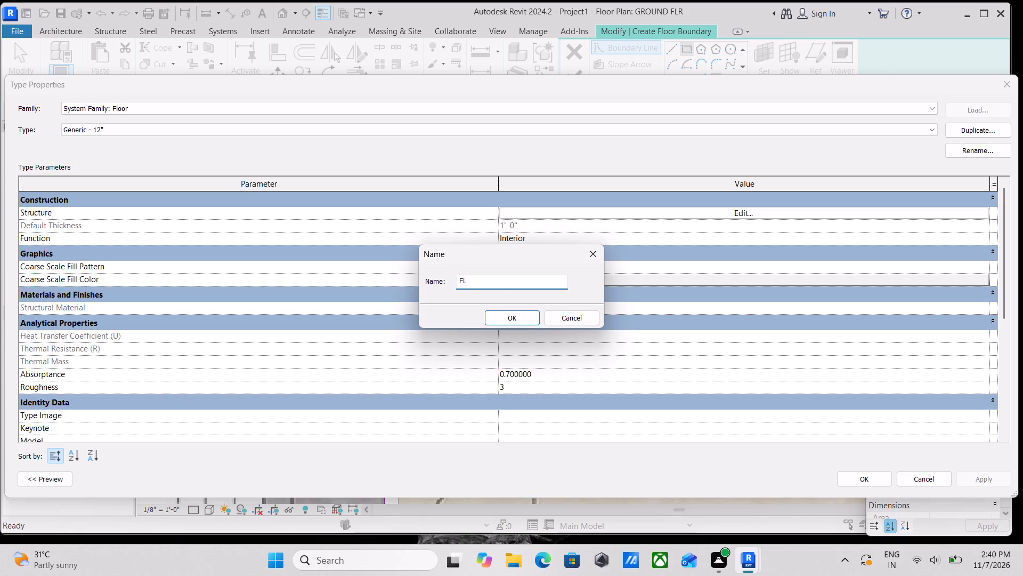
pyautogui.press('BackSpace')
pyautogui.press('BackSpace')
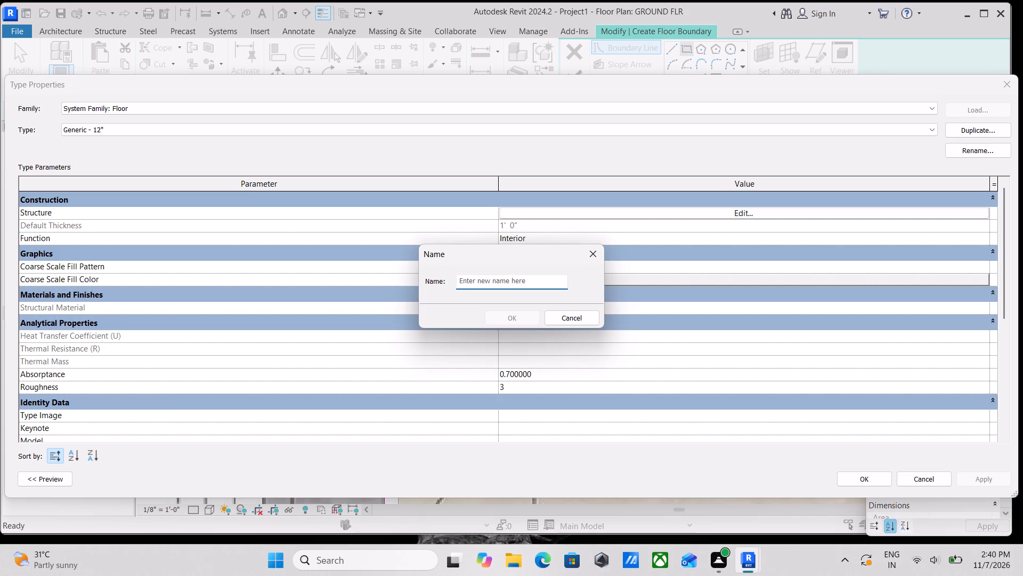
pyautogui.write('MAR')
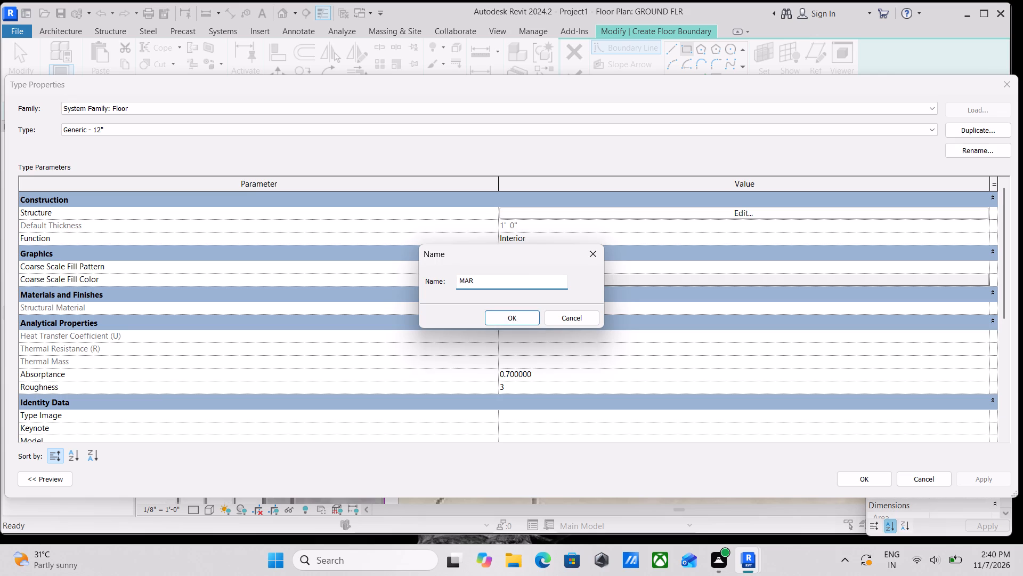
pyautogui.write('BLE')
pyautogui.press('space')
pyautogui.write('FL')
pyautogui.write('OOT')
pyautogui.press('BackSpace')
pyautogui.write('RI')
pyautogui.press('n')
pyautogui.press('g')
pyautogui.press('space')
pyautogui.press('1')
pyautogui.press("'")
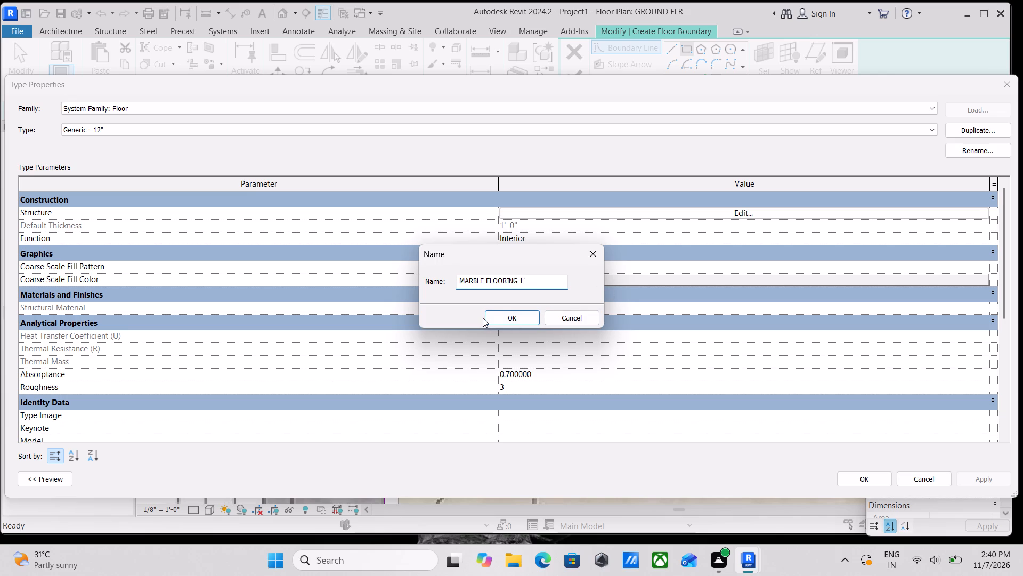
pyautogui.click(485, 318)
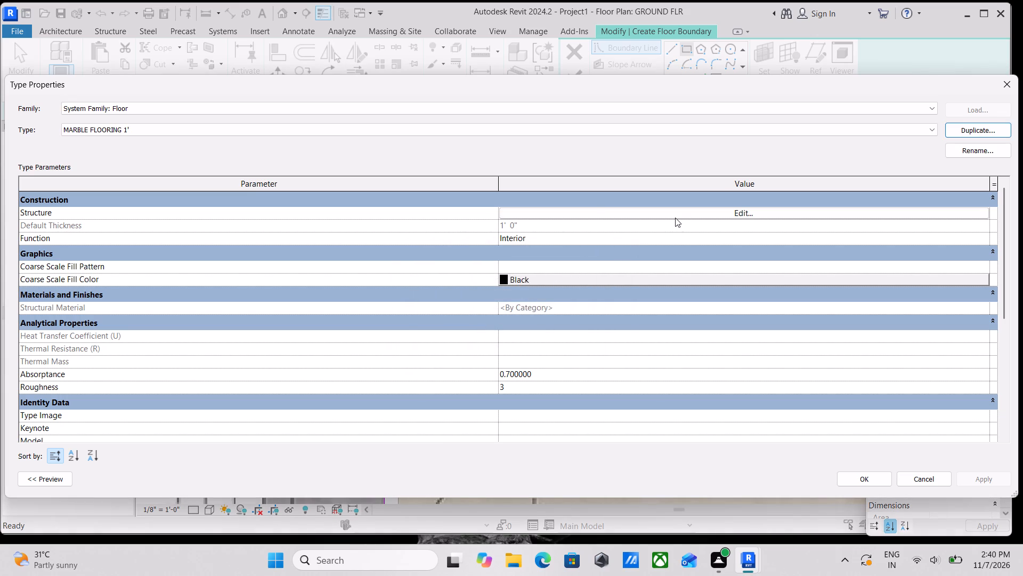
# Create a new material named MARBLE FLOORING 1' for the floor type's Structure layer.
pyautogui.click(677, 213)
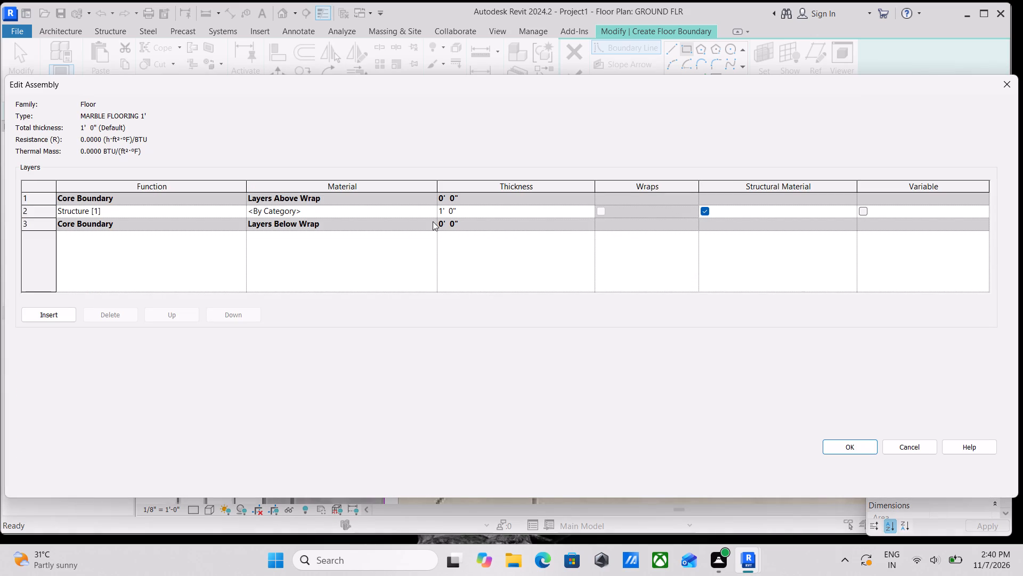
pyautogui.click(419, 211)
pyautogui.click(431, 209)
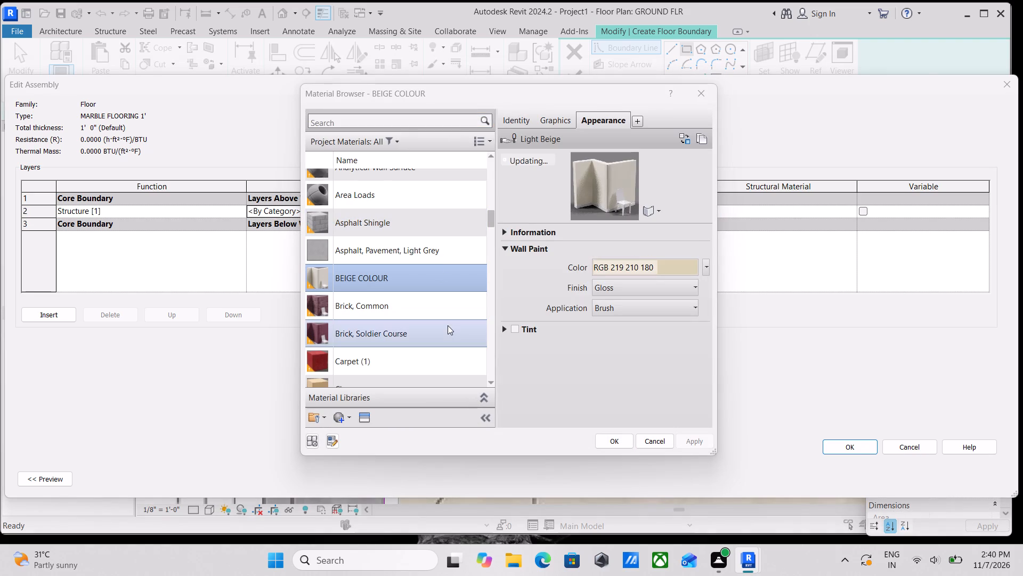
pyautogui.click(342, 419)
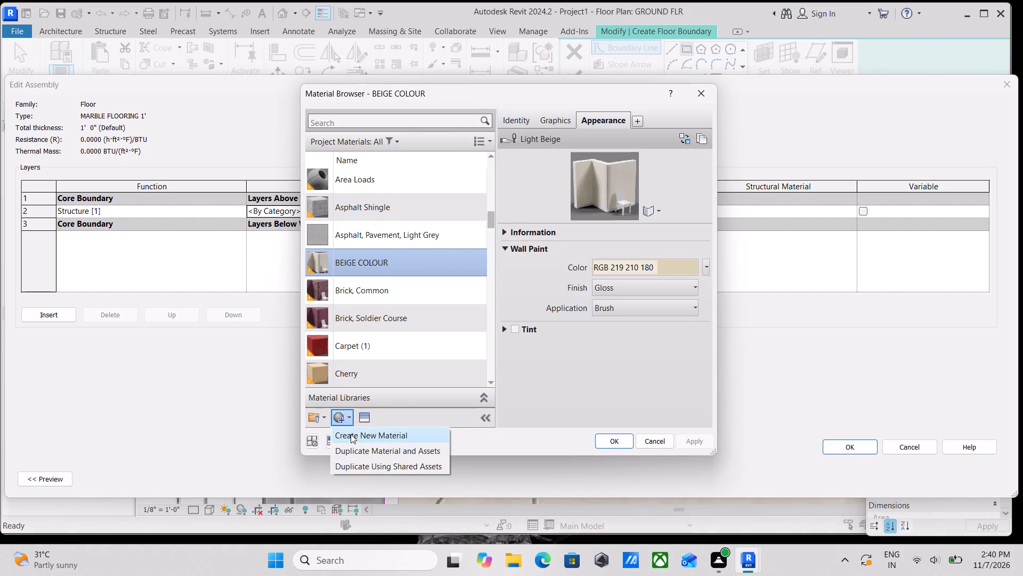
pyautogui.click(351, 435)
pyautogui.rightClick(357, 259)
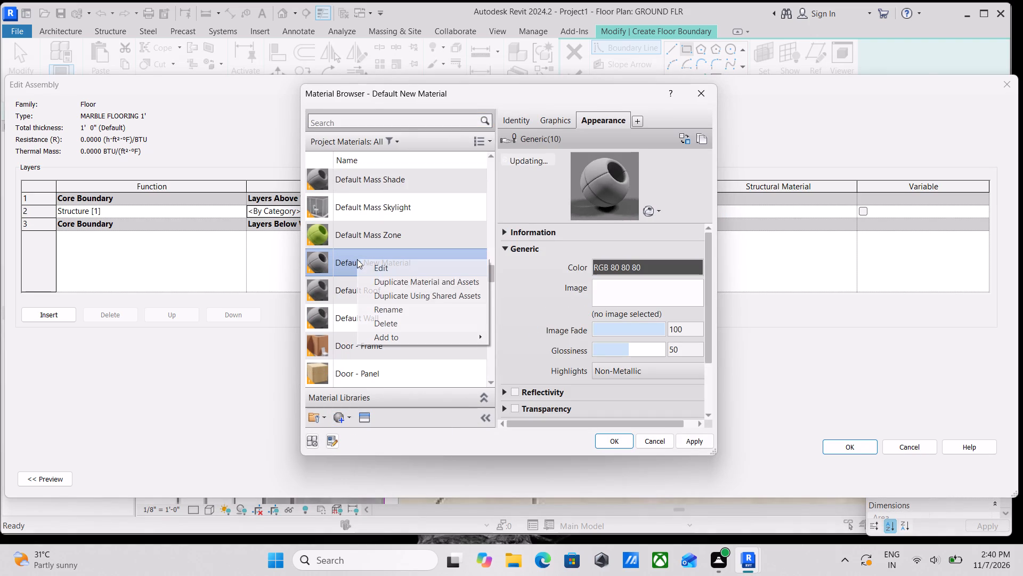
pyautogui.click(410, 310)
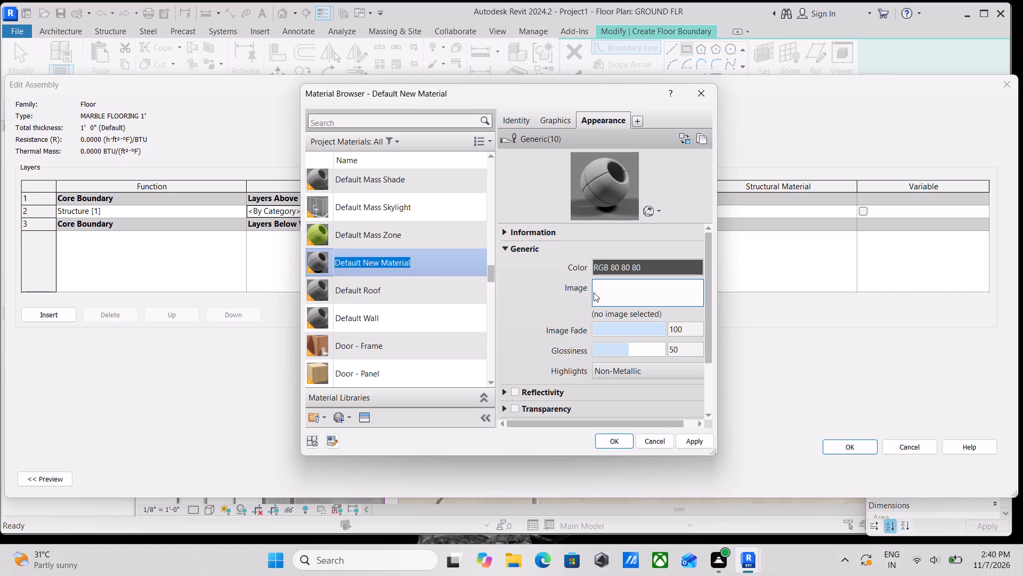
pyautogui.write('MA')
pyautogui.press('r')
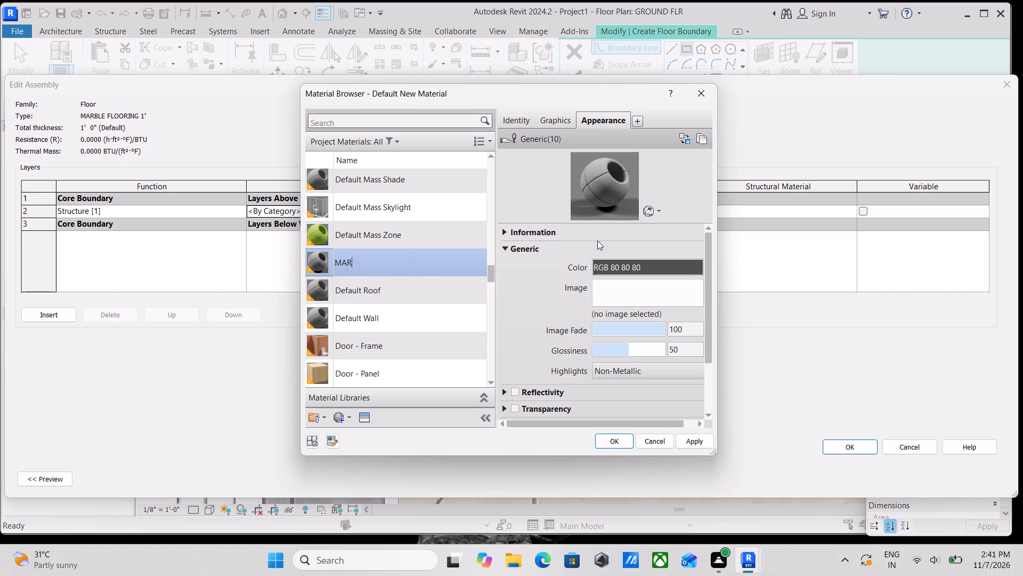
pyautogui.write('BK')
pyautogui.press('BackSpace')
pyautogui.write('LE FLOORING')
pyautogui.press('space')
pyautogui.press('1')
pyautogui.press("'")
pyautogui.scroll(-1, 410, 279)
pyautogui.scroll(2, 425, 317)
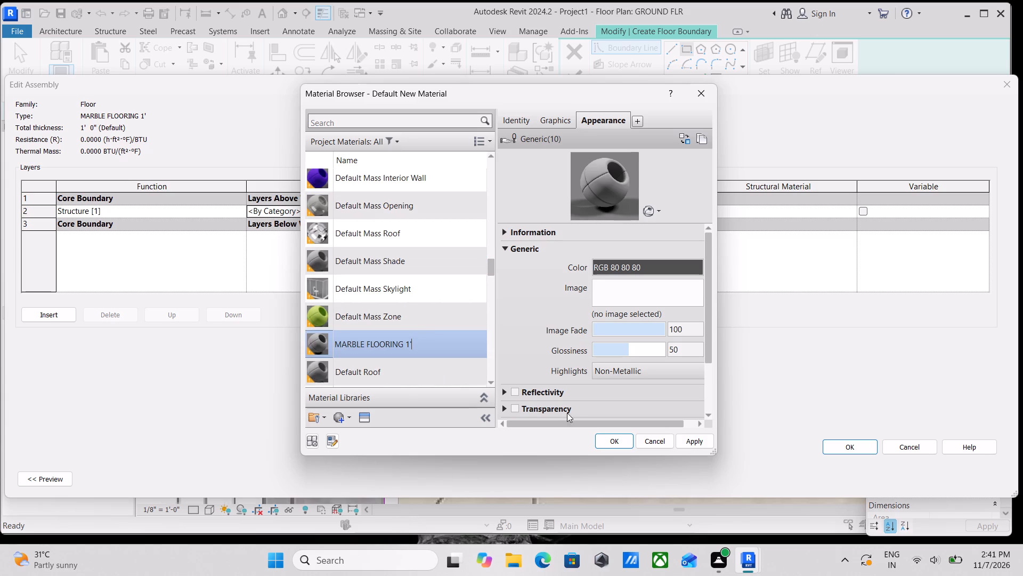
pyautogui.scroll(-2, 385, 377)
# Give the new material the Fine - Alabaster appearance from the Stone: Marble library and accept it for the floor's structure layer.
pyautogui.click(363, 417)
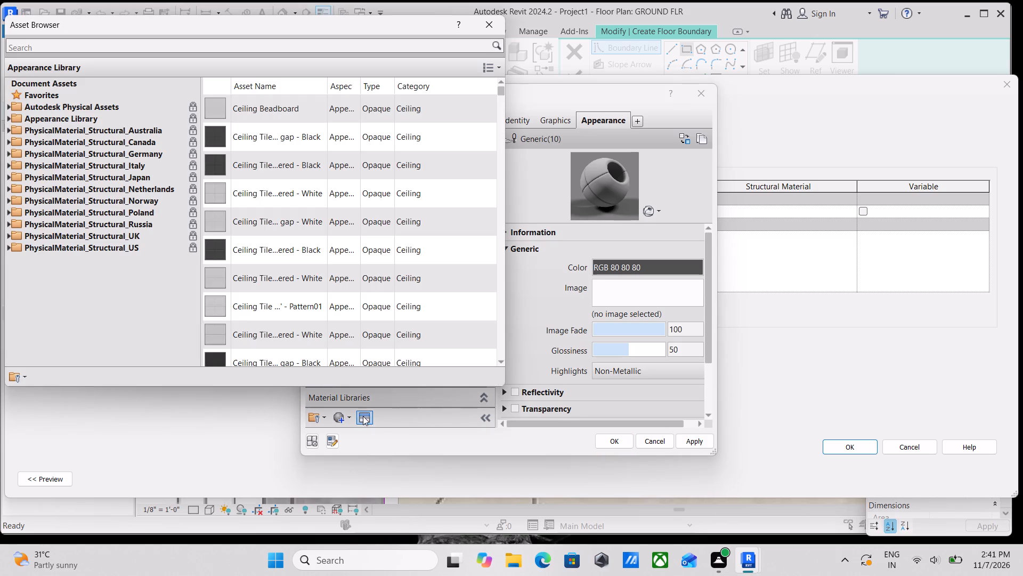
pyautogui.click(7, 115)
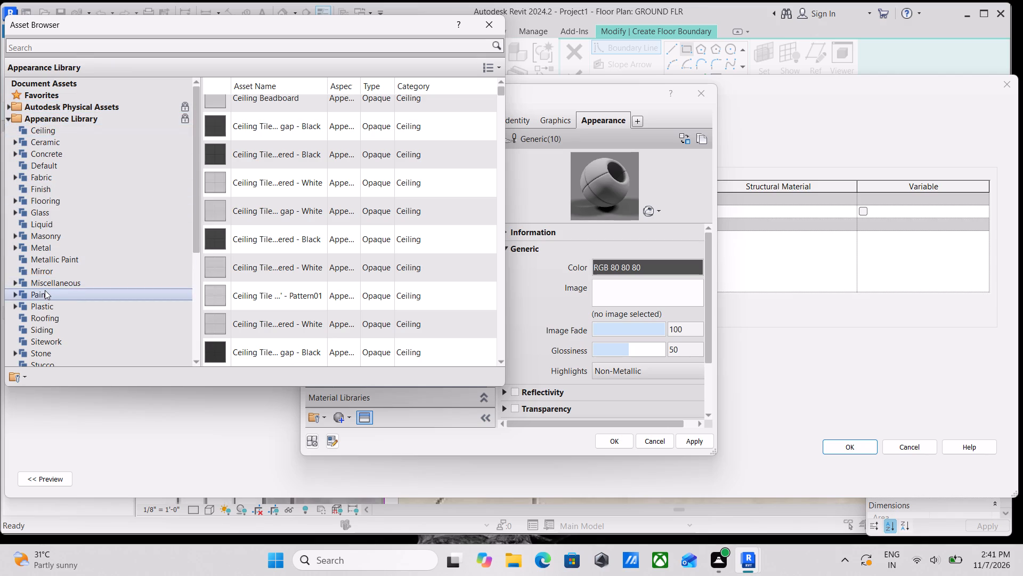
pyautogui.scroll(-1, 45, 291)
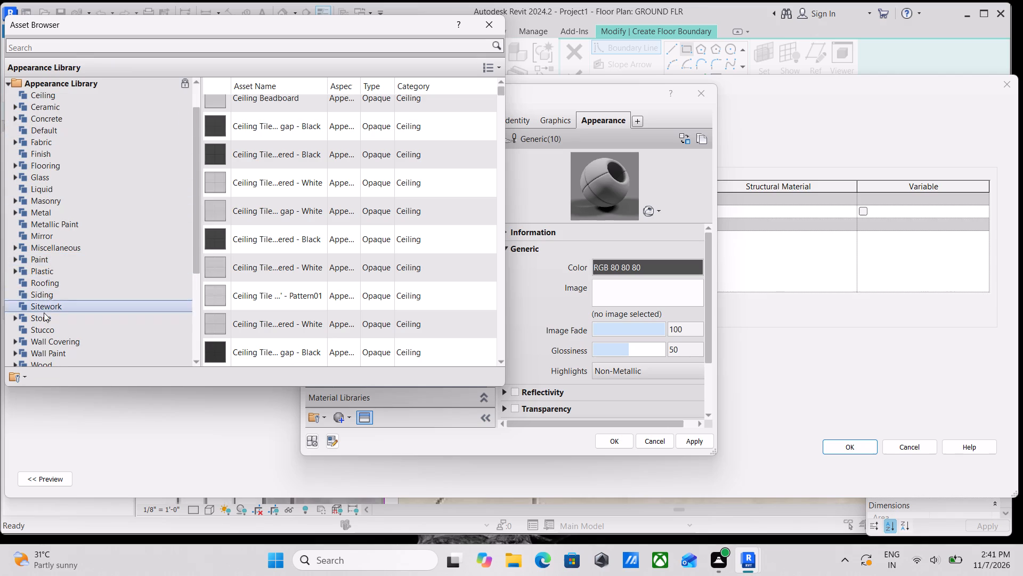
pyautogui.click(15, 316)
pyautogui.click(42, 342)
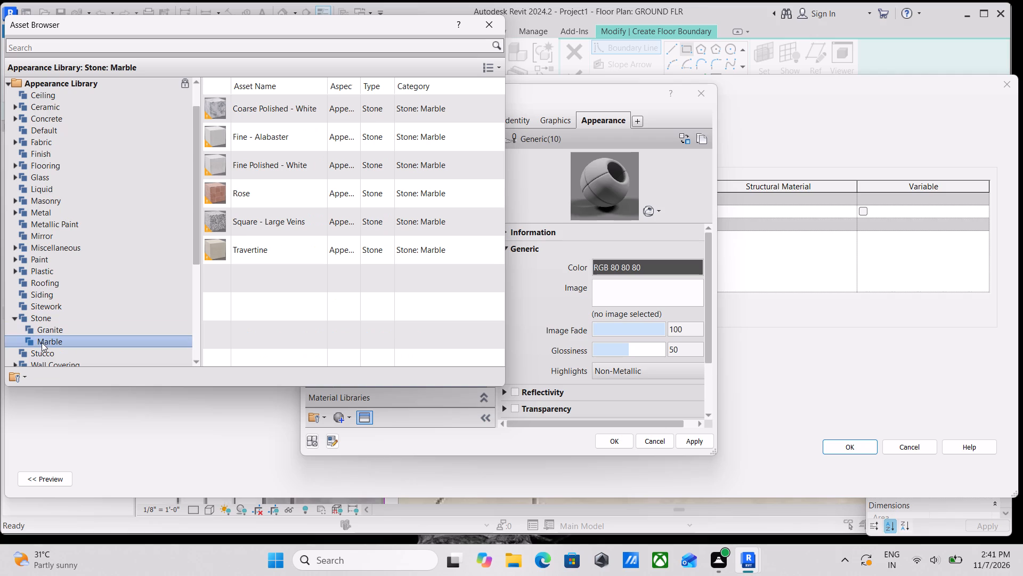
pyautogui.click(254, 249)
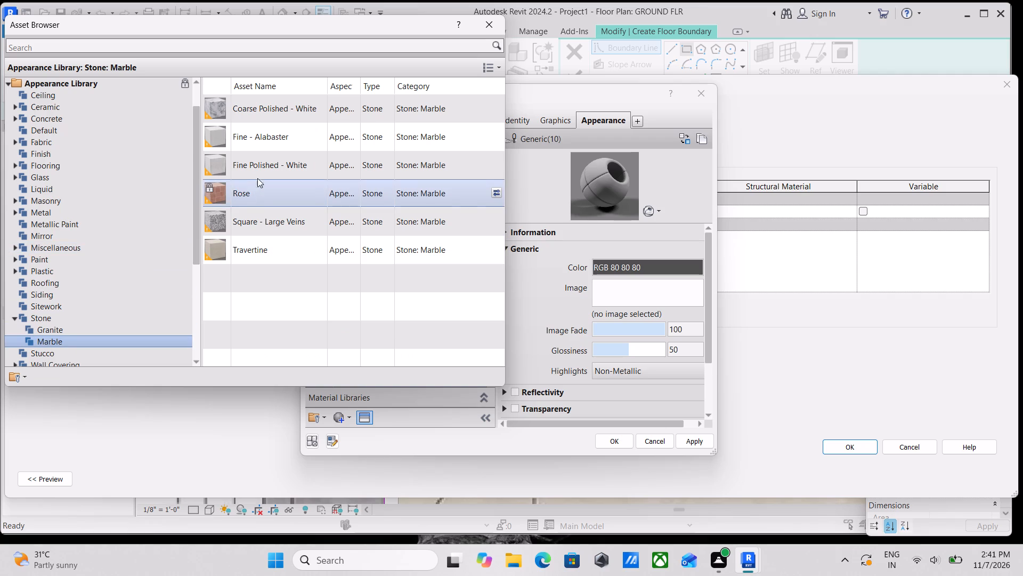
pyautogui.doubleClick(259, 172)
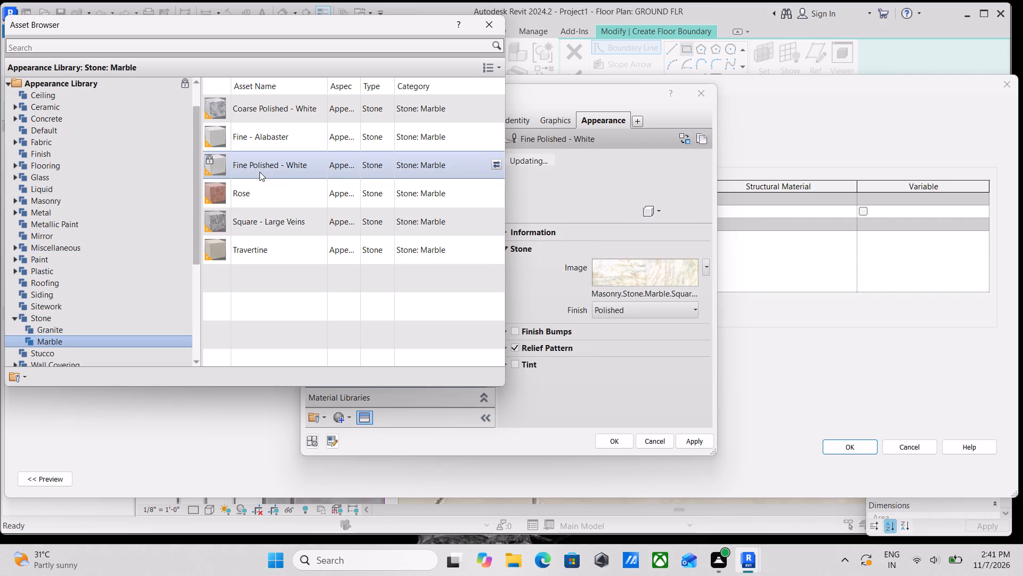
pyautogui.doubleClick(268, 142)
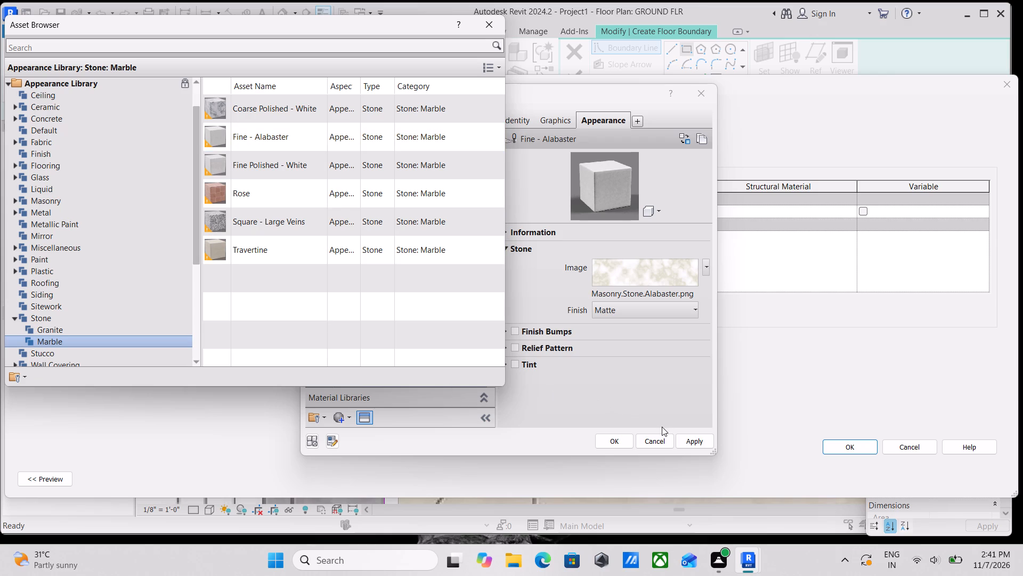
pyautogui.click(680, 437)
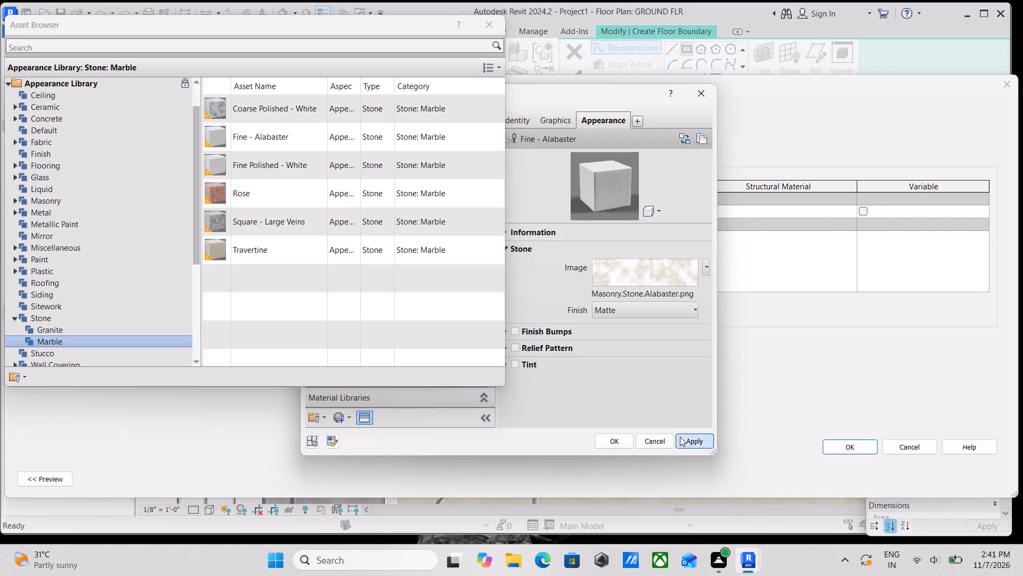
pyautogui.click(615, 437)
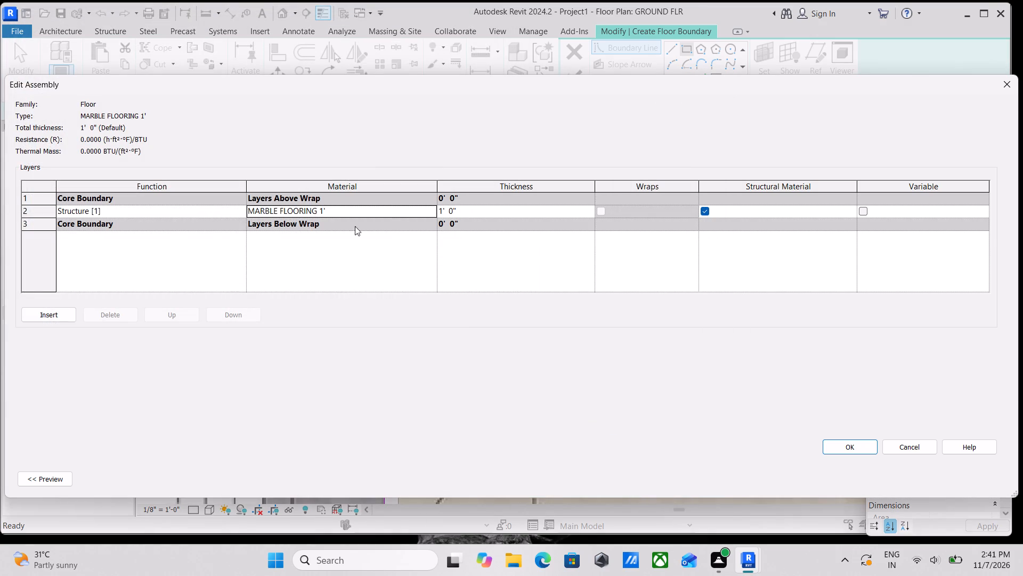
pyautogui.click(857, 445)
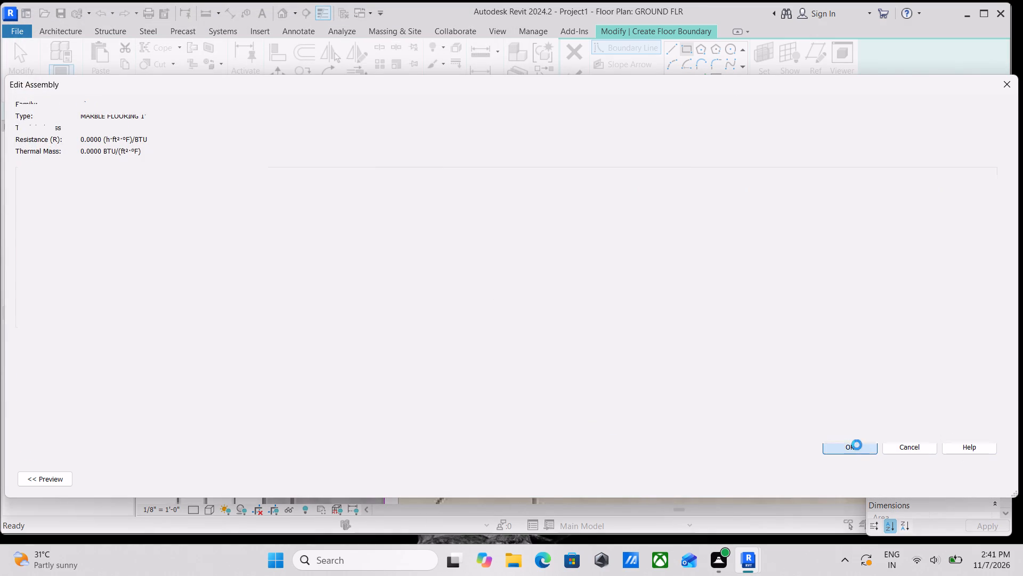
# Apply the MARBLE FLOORING 1' type settings to the GROUND FLR floor and finish its boundary sketch.
pyautogui.click(983, 479)
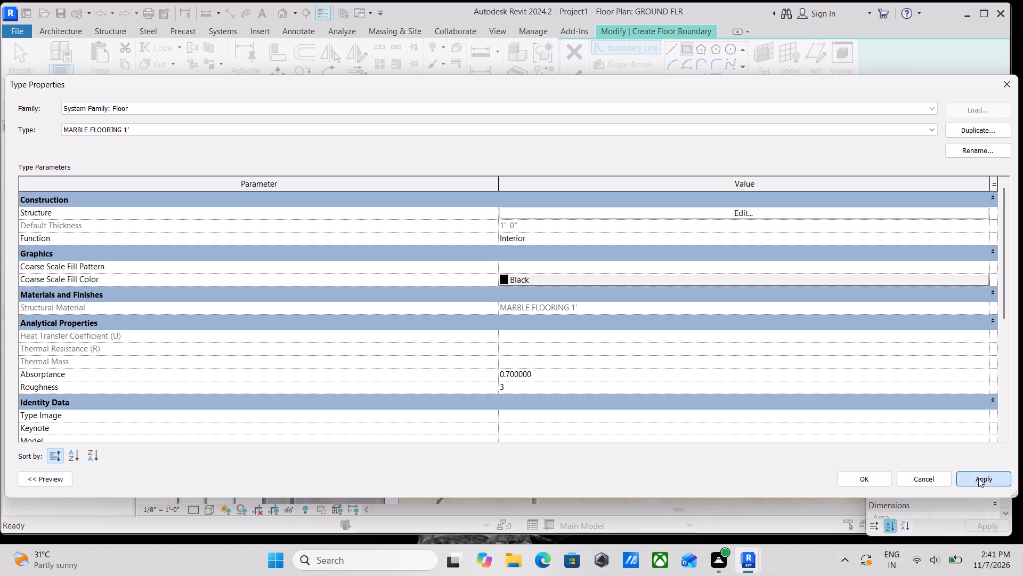
pyautogui.click(853, 478)
pyautogui.scroll(-2, 404, 300)
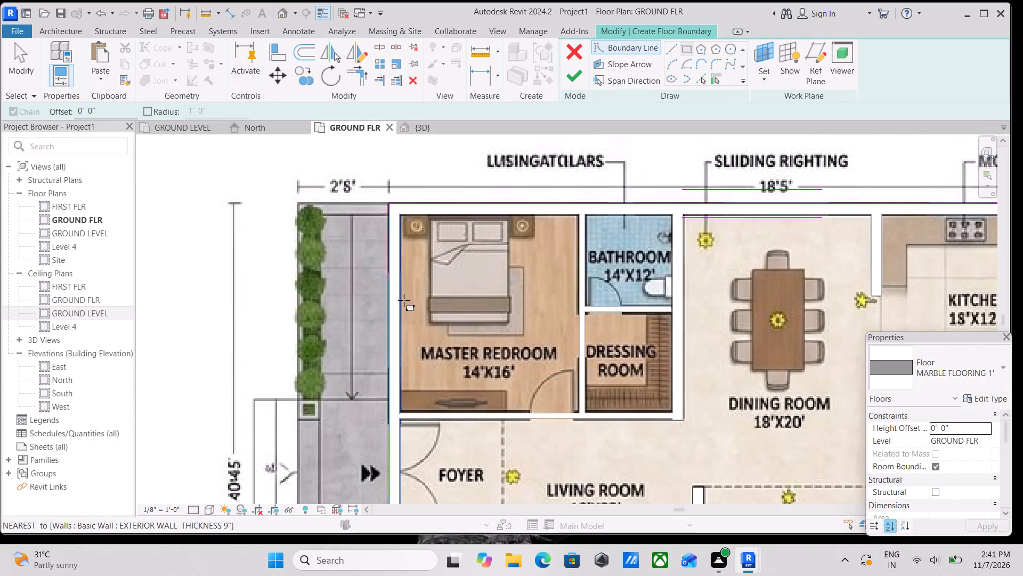
pyautogui.scroll(-3, 432, 281)
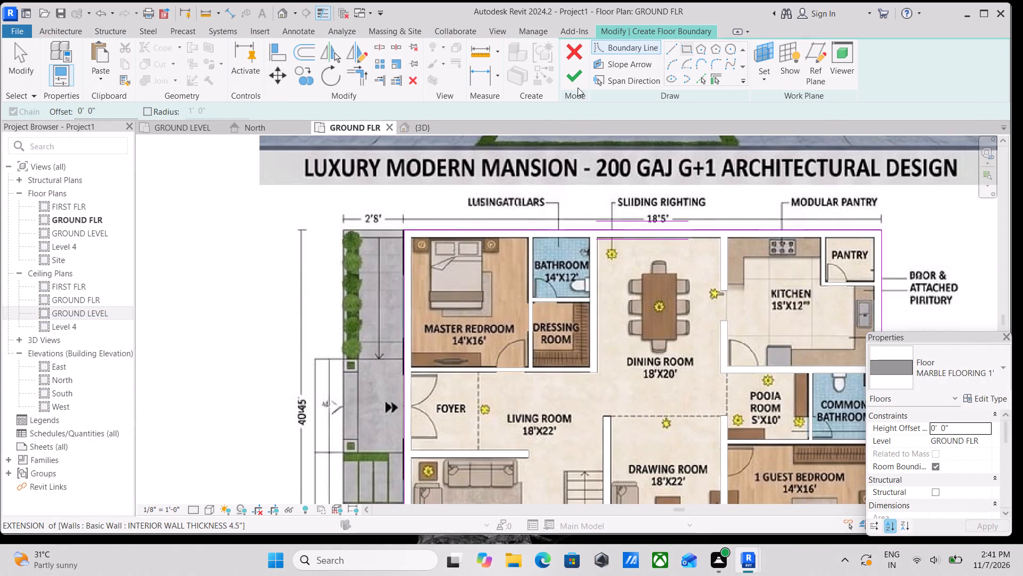
pyautogui.click(570, 76)
# Check the new floor's coverage against the exterior and interior walls across the ground floor plan, and clear the selection.
pyautogui.scroll(-2, 504, 297)
pyautogui.moveTo(500, 294); pyautogui.dragTo(359, 194, button='middle')
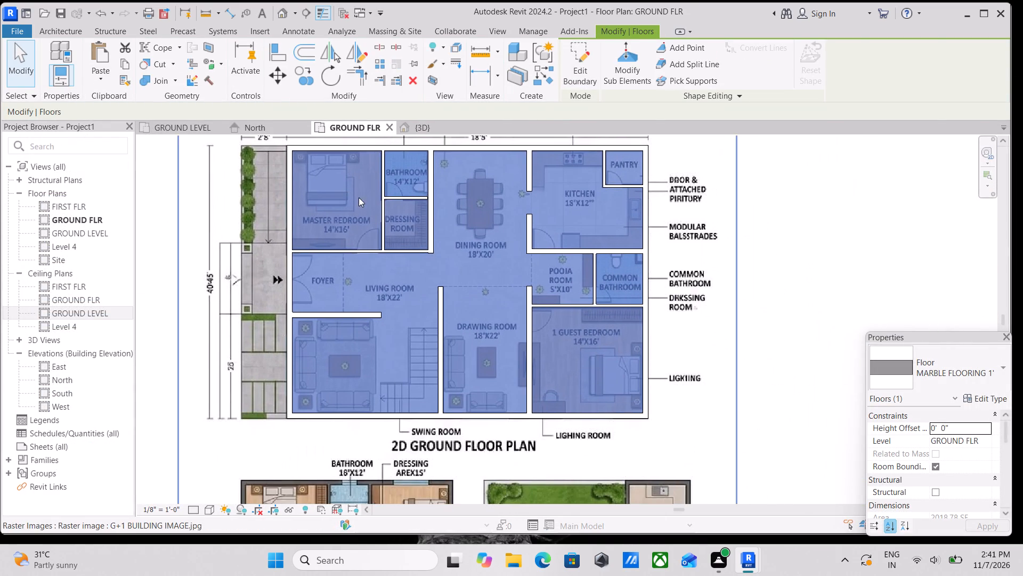
pyautogui.moveTo(360, 276); pyautogui.dragTo(334, 292, button='middle')
pyautogui.moveTo(342, 260); pyautogui.dragTo(368, 319, button='middle')
pyautogui.scroll(1, 371, 316)
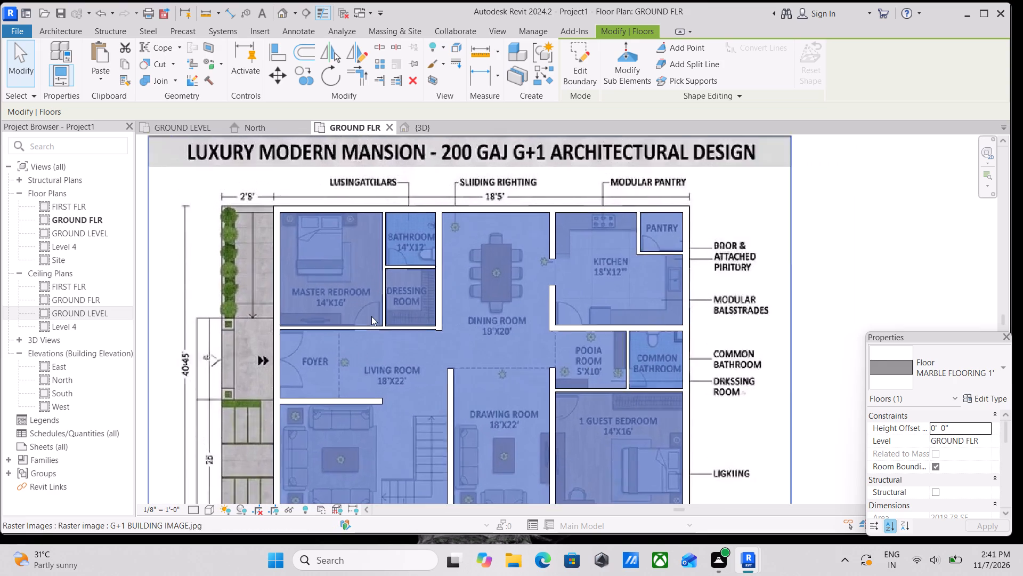
pyautogui.scroll(2, 371, 316)
pyautogui.moveTo(371, 316); pyautogui.dragTo(343, 367, button='middle')
pyautogui.scroll(1, 344, 365)
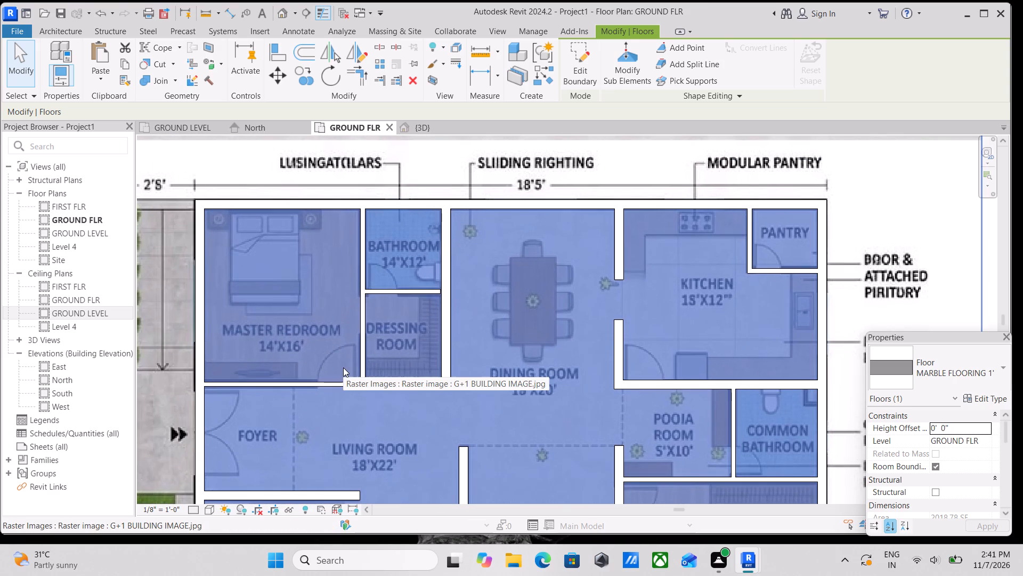
pyautogui.scroll(-3, 343, 367)
pyautogui.scroll(2, 372, 359)
pyautogui.scroll(4, 298, 350)
pyautogui.moveTo(269, 355); pyautogui.dragTo(270, 259, button='middle')
pyautogui.scroll(-2, 343, 292)
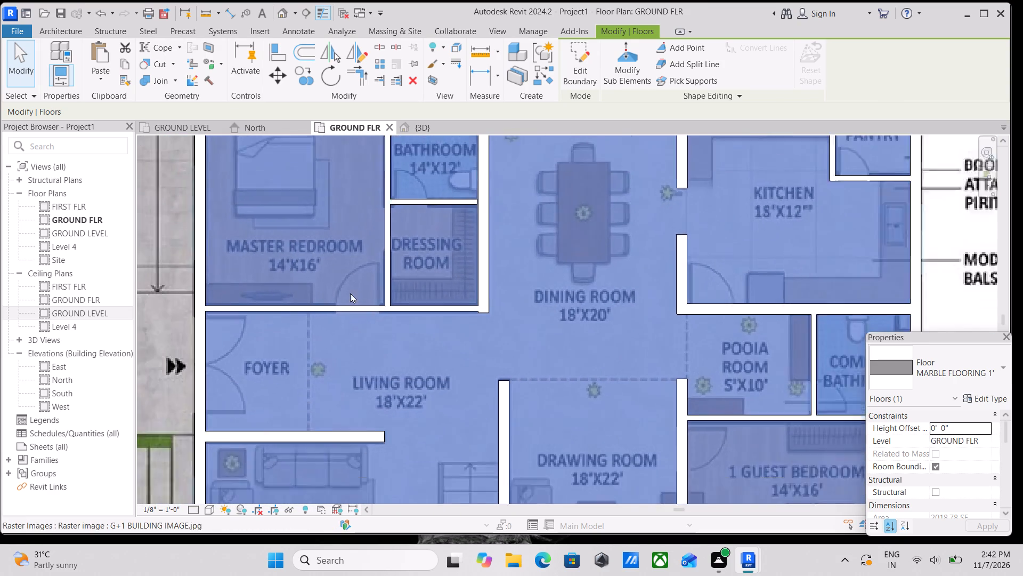
pyautogui.scroll(-1, 350, 293)
pyautogui.moveTo(354, 289); pyautogui.dragTo(369, 189, button='middle')
pyautogui.scroll(-2, 529, 340)
pyautogui.moveTo(529, 340); pyautogui.dragTo(449, 342, button='middle')
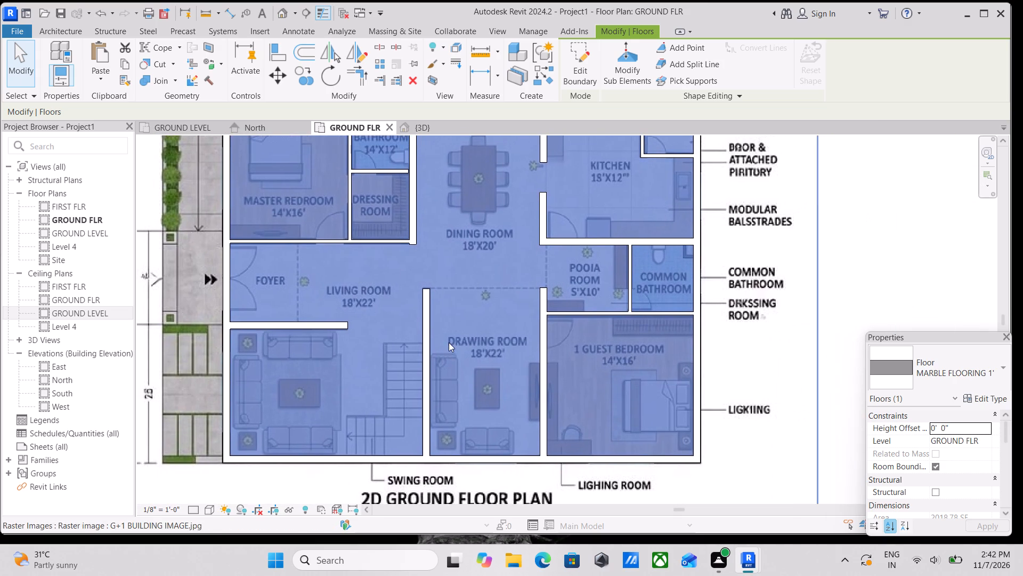
pyautogui.scroll(3, 630, 389)
pyautogui.moveTo(505, 361); pyautogui.dragTo(640, 463, button='middle')
pyautogui.moveTo(514, 339); pyautogui.dragTo(558, 439, button='middle')
pyautogui.scroll(-1, 510, 371)
pyautogui.moveTo(510, 372); pyautogui.dragTo(510, 391, button='middle')
pyautogui.press('Escape')
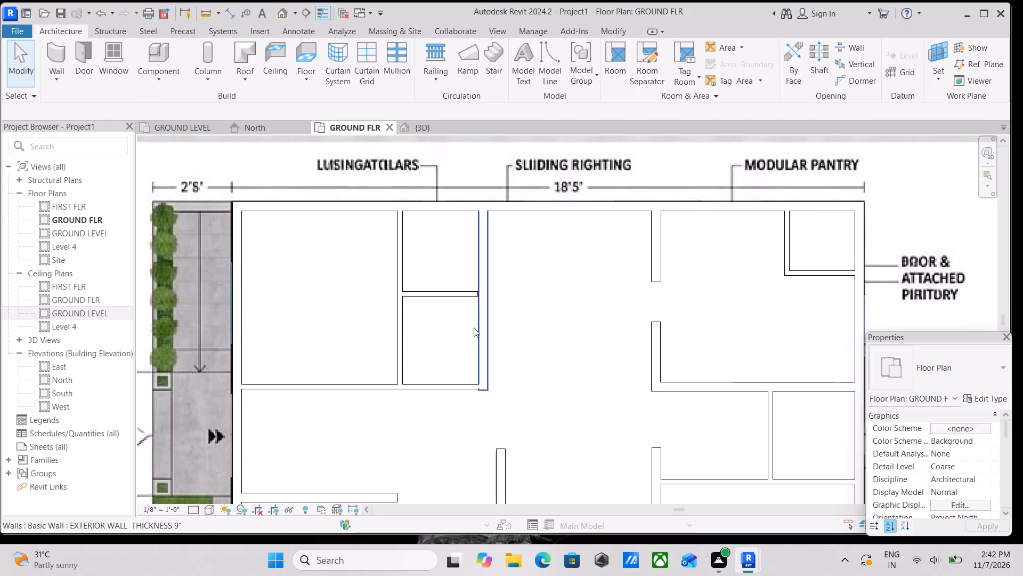
# Extend the interior wall between the bathroom and dressing room to meet the exterior-type wall beside the dining room.
pyautogui.scroll(-2, 472, 338)
pyautogui.scroll(9, 477, 295)
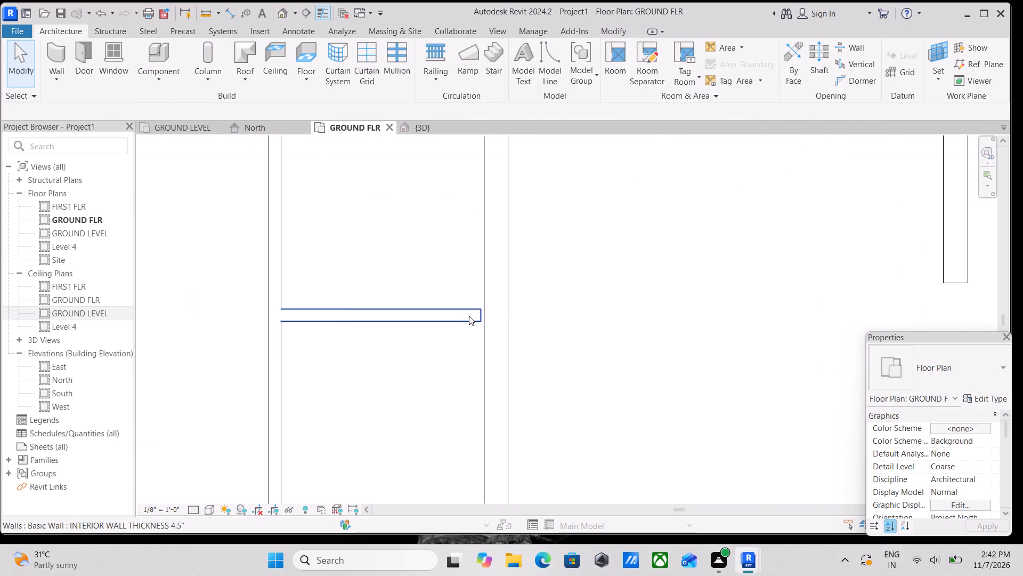
pyautogui.click(469, 316)
pyautogui.moveTo(479, 316); pyautogui.dragTo(490, 316)
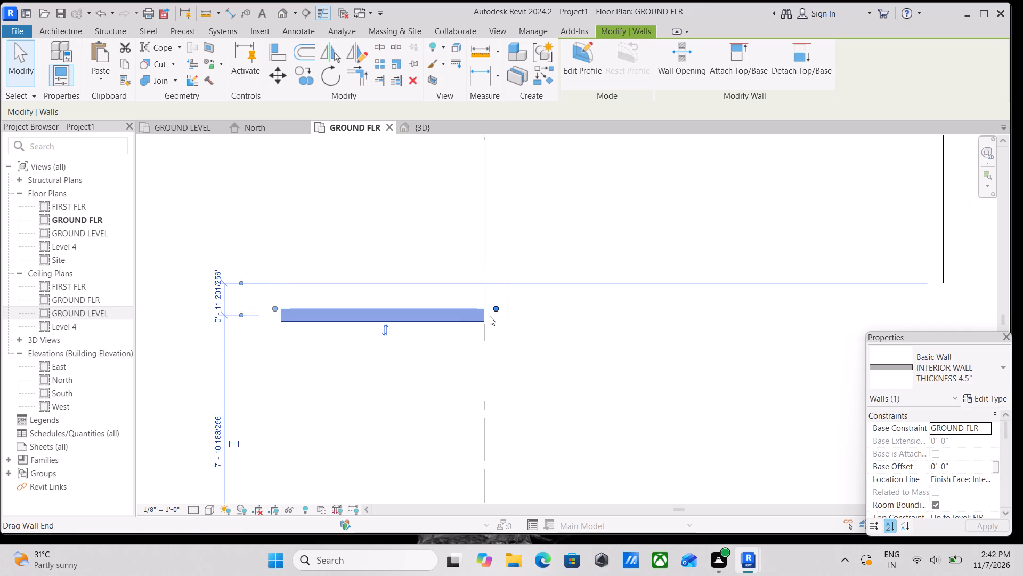
# Set the GROUND FLR view's visual style to Wireframe.
pyautogui.scroll(-8, 466, 321)
pyautogui.moveTo(421, 343); pyautogui.dragTo(431, 338, button='middle')
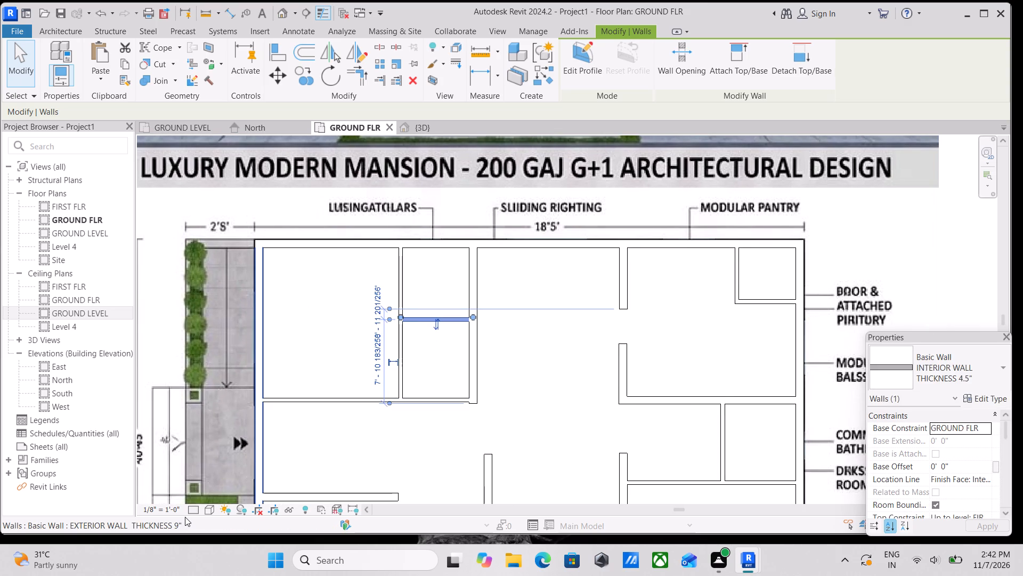
pyautogui.click(212, 512)
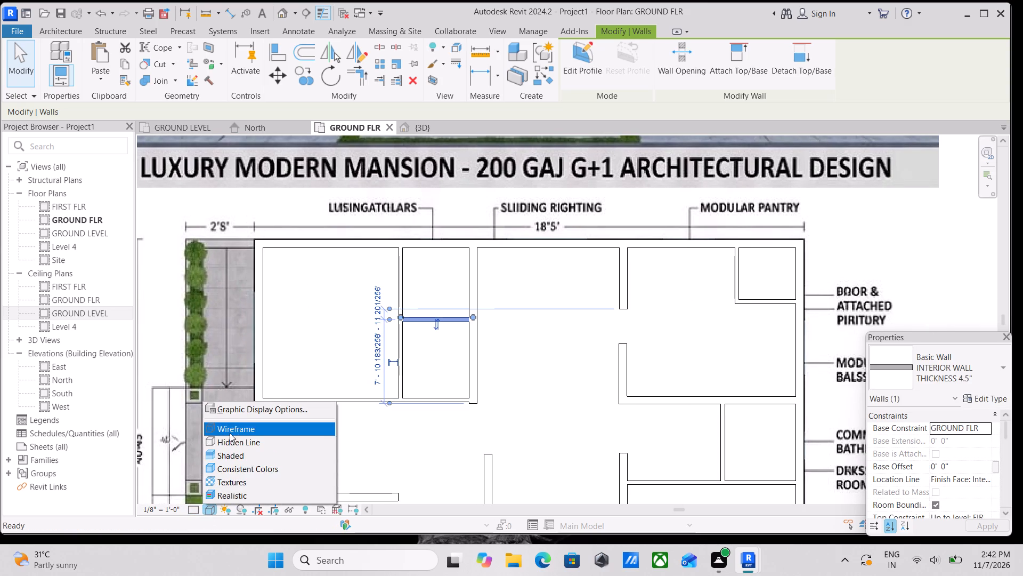
pyautogui.click(231, 424)
# Examine the walls and openings around the master bedroom, bathroom and dressing room against the plan image.
pyautogui.scroll(3, 421, 323)
pyautogui.moveTo(420, 323); pyautogui.dragTo(448, 379, button='middle')
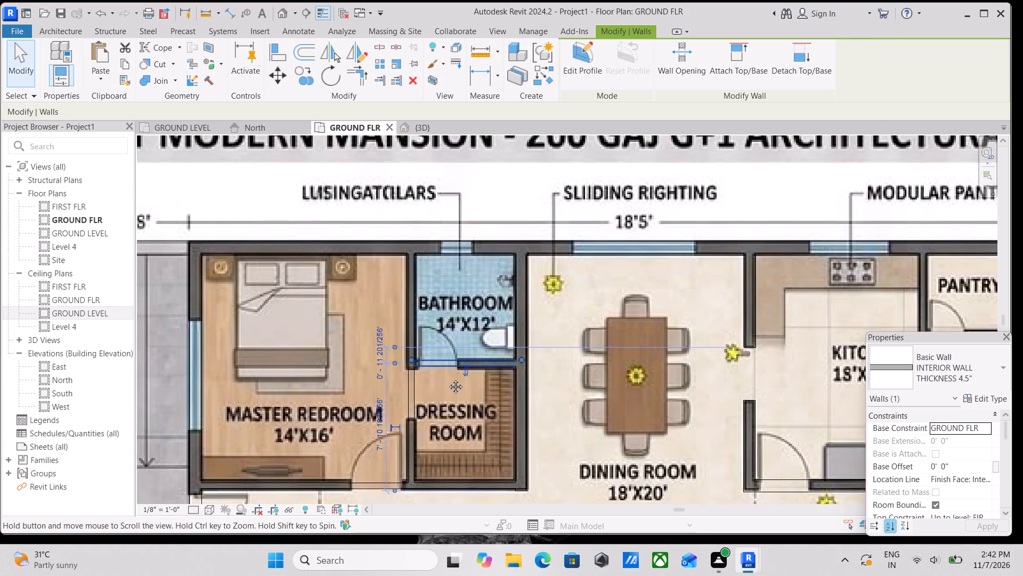
pyautogui.moveTo(448, 379); pyautogui.dragTo(450, 386, button='middle')
pyautogui.scroll(3, 424, 408)
pyautogui.scroll(-3, 422, 410)
pyautogui.moveTo(422, 410); pyautogui.dragTo(430, 382, button='middle')
pyautogui.scroll(-3, 337, 390)
pyautogui.moveTo(323, 390); pyautogui.dragTo(372, 367, button='middle')
pyautogui.moveTo(360, 367); pyautogui.dragTo(410, 386, button='middle')
pyautogui.scroll(3, 344, 359)
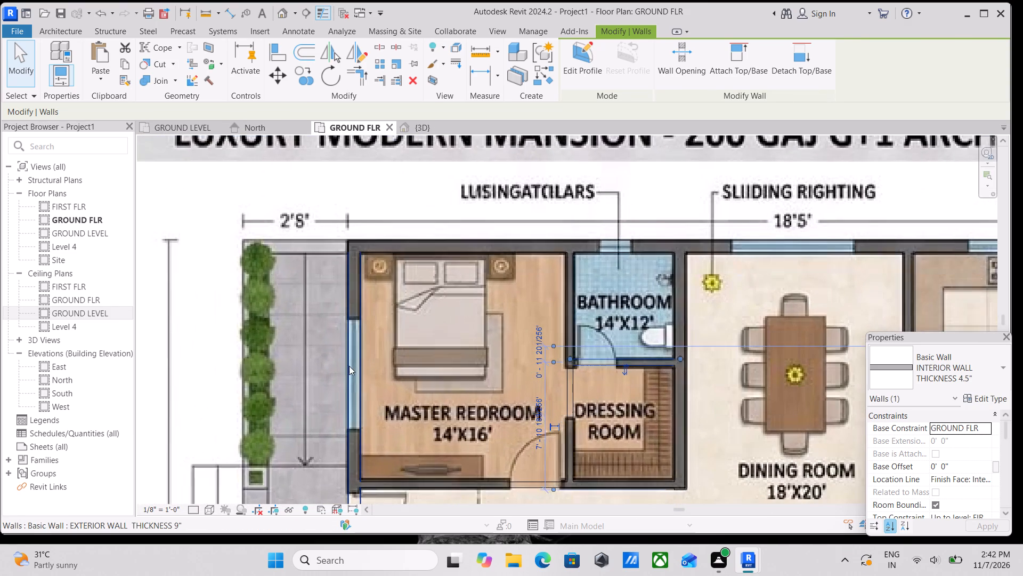
pyautogui.scroll(-1, 366, 359)
pyautogui.moveTo(366, 359); pyautogui.dragTo(382, 370, button='middle')
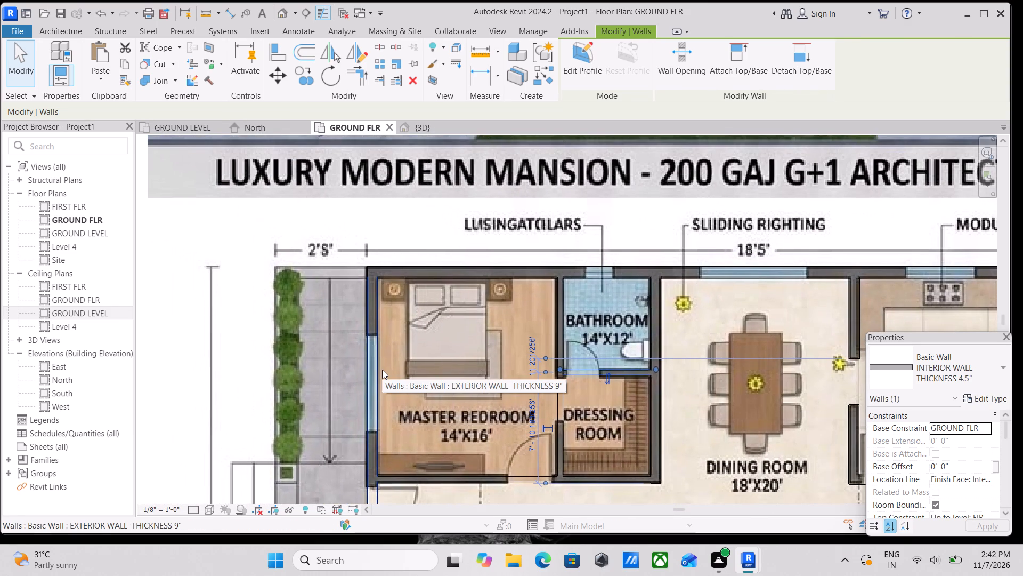
# Start the Wall command on GROUND FLR and open the list of available wall types.
pyautogui.write('WA')
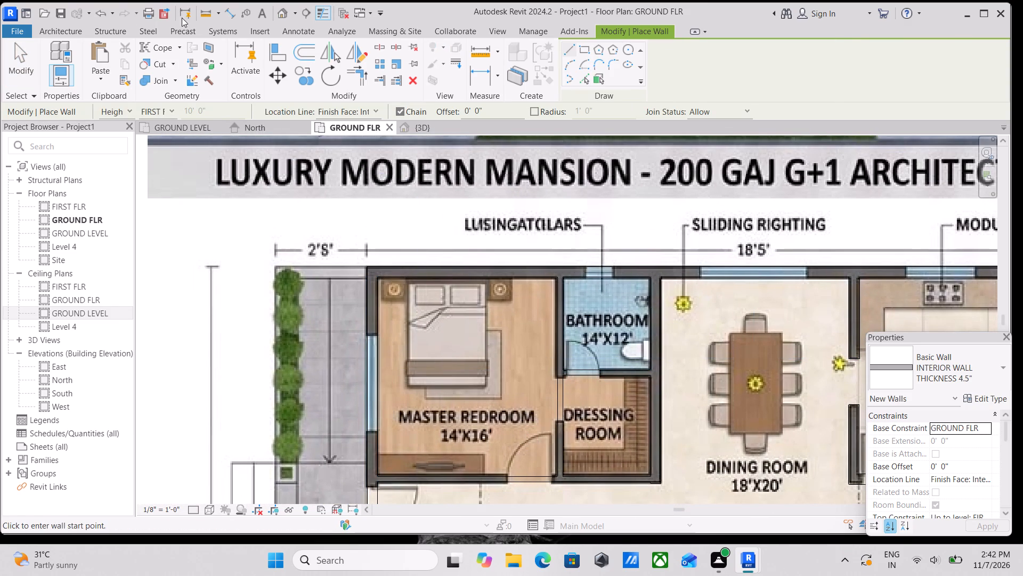
pyautogui.click(986, 379)
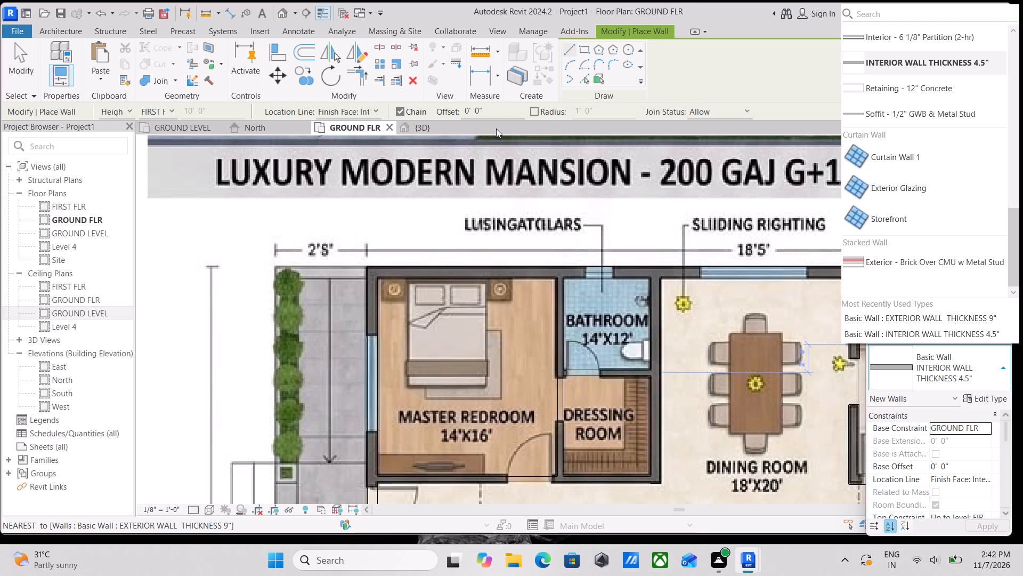
# Examine the front facade rendering together with the 2D ground floor plan in the reference image.
pyautogui.scroll(1, 400, 387)
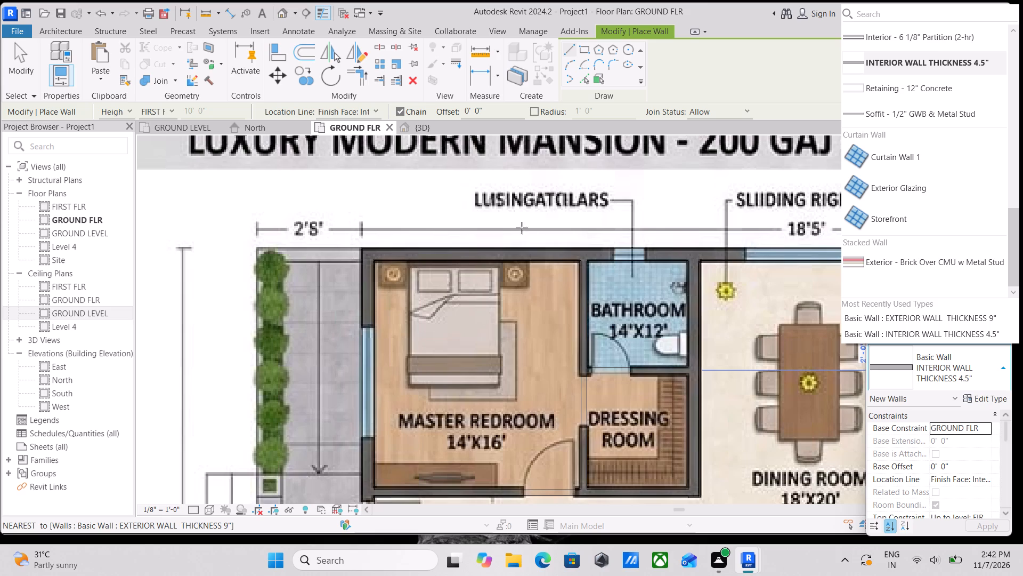
pyautogui.scroll(-3, 431, 381)
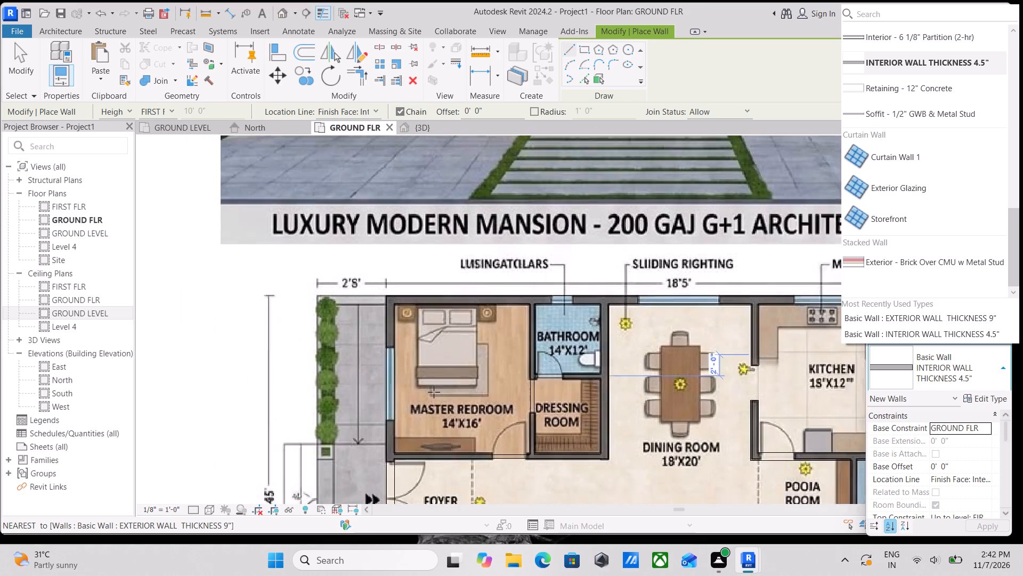
pyautogui.scroll(-7, 434, 392)
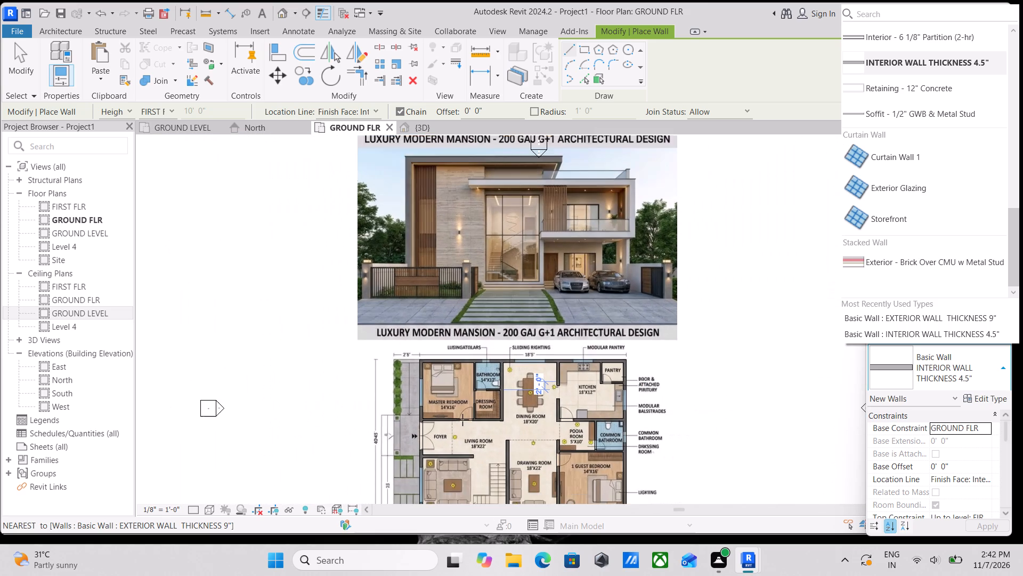
pyautogui.scroll(1, 462, 420)
pyautogui.scroll(-1, 462, 420)
pyautogui.scroll(1, 469, 430)
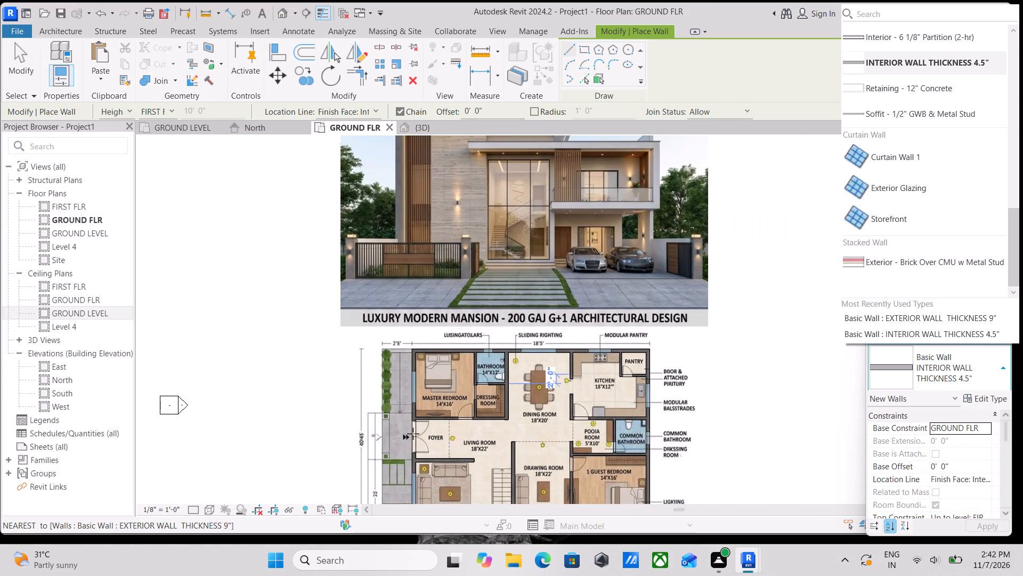
pyautogui.scroll(2, 424, 420)
pyautogui.scroll(-3, 444, 396)
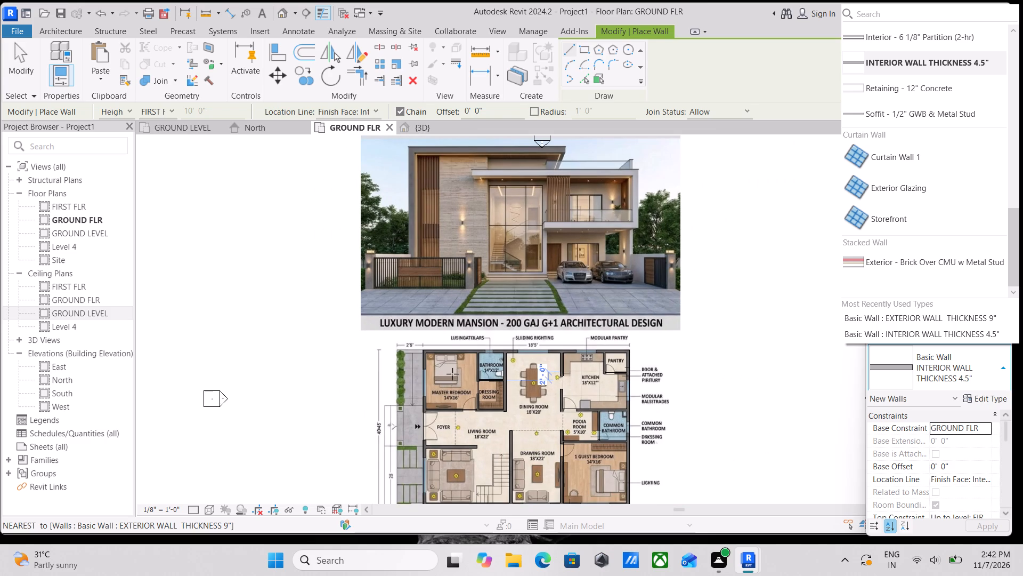
pyautogui.scroll(-2, 452, 369)
pyautogui.moveTo(452, 369); pyautogui.dragTo(447, 326, button='middle')
pyautogui.scroll(1, 457, 339)
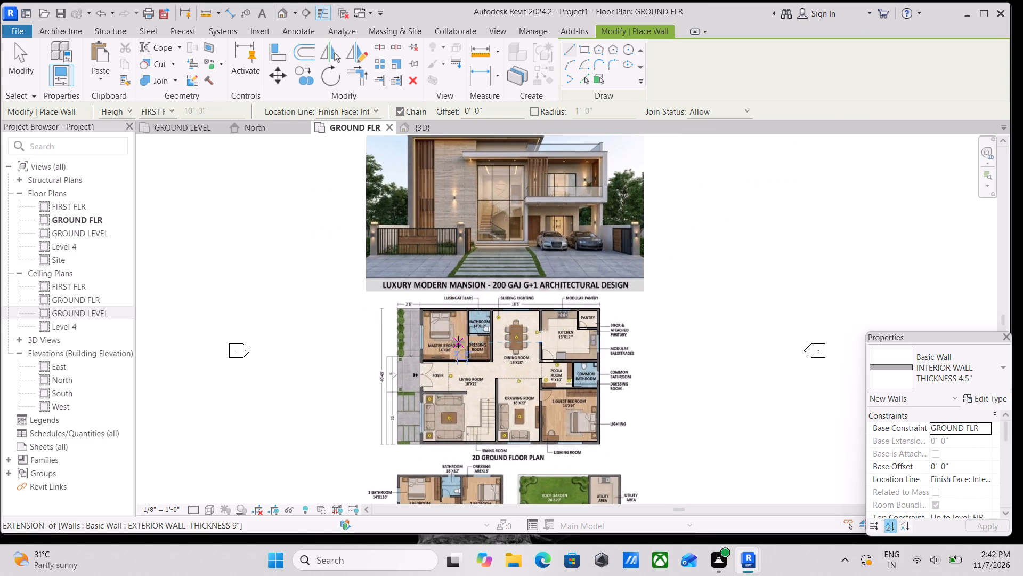
pyautogui.scroll(2, 463, 391)
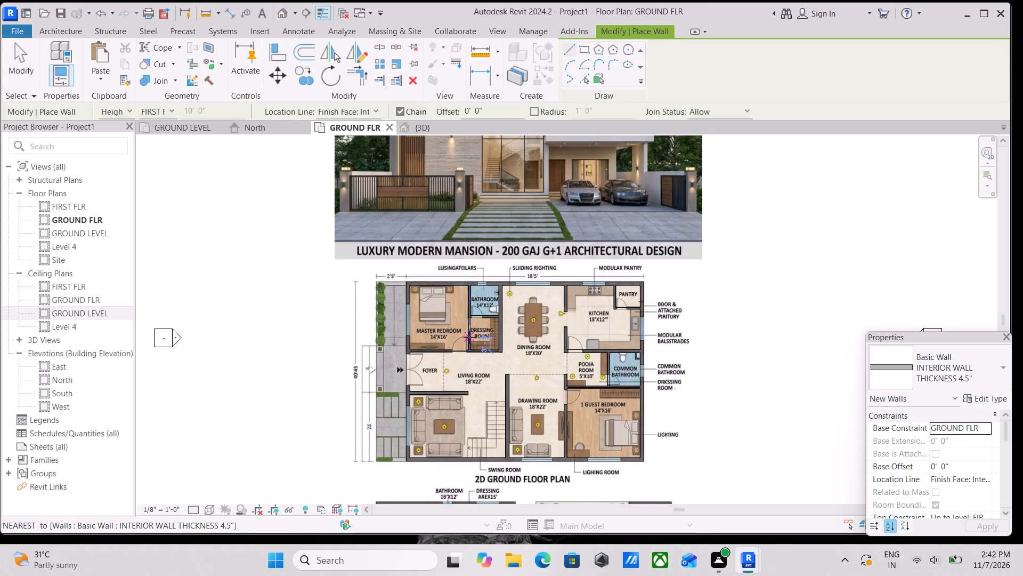
pyautogui.scroll(-2, 469, 337)
pyautogui.moveTo(450, 370); pyautogui.dragTo(481, 302, button='middle')
pyautogui.scroll(1, 481, 340)
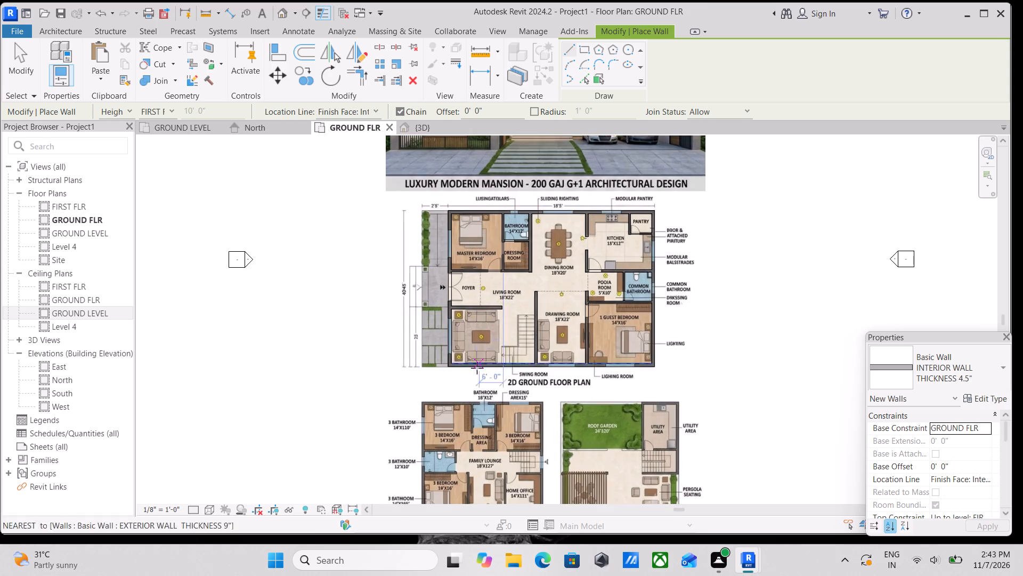
# Examine the 2D first floor plan and the 2D terrace plan in the reference image.
pyautogui.scroll(2, 477, 368)
pyautogui.scroll(-2, 628, 361)
pyautogui.moveTo(627, 355); pyautogui.dragTo(621, 242, button='middle')
pyautogui.scroll(3, 554, 422)
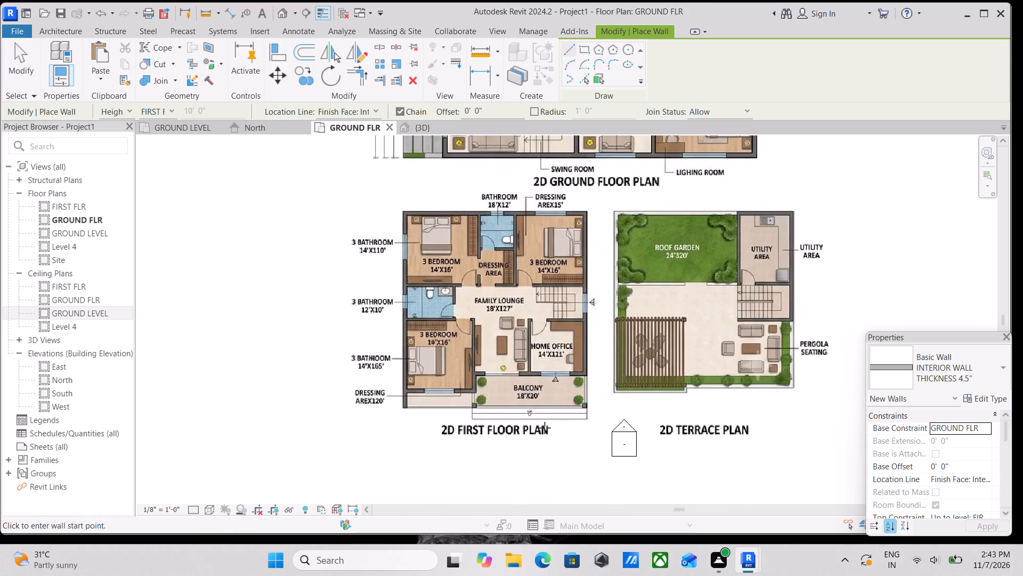
pyautogui.scroll(2, 532, 379)
pyautogui.scroll(3, 486, 392)
pyautogui.scroll(-1, 511, 274)
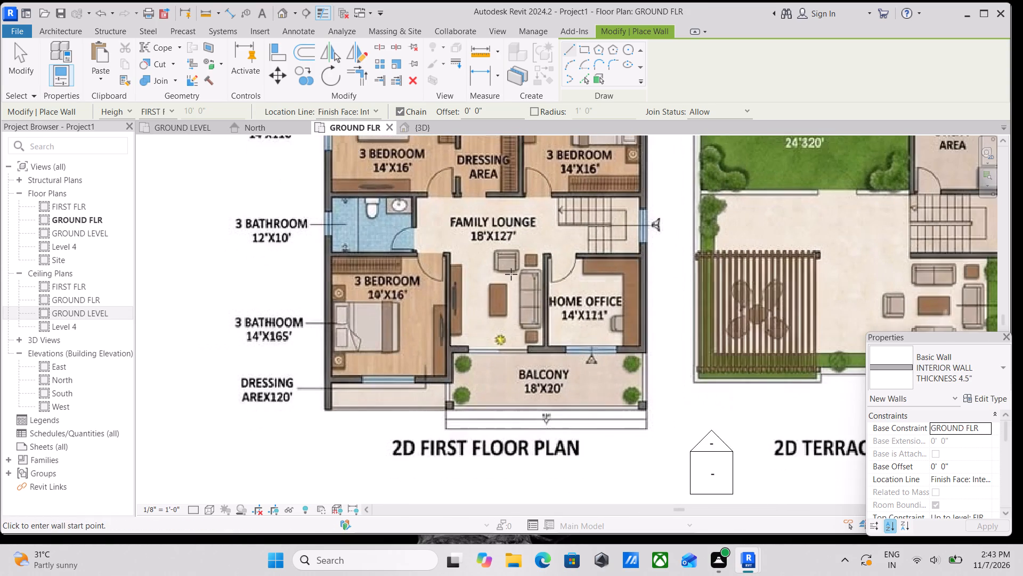
pyautogui.scroll(-1, 511, 274)
pyautogui.moveTo(486, 250); pyautogui.dragTo(506, 338, button='middle')
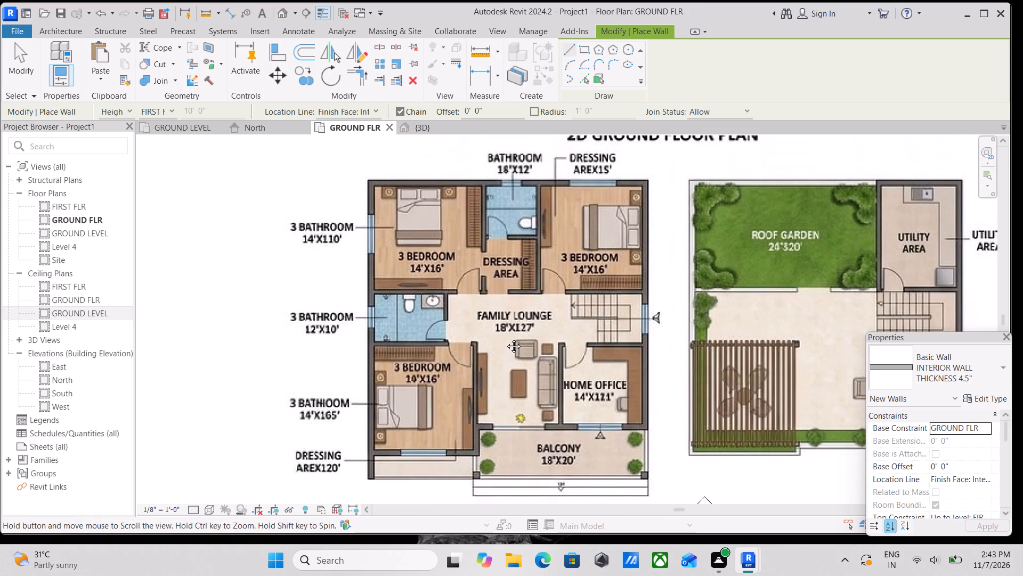
pyautogui.moveTo(506, 338); pyautogui.dragTo(484, 419, button='middle')
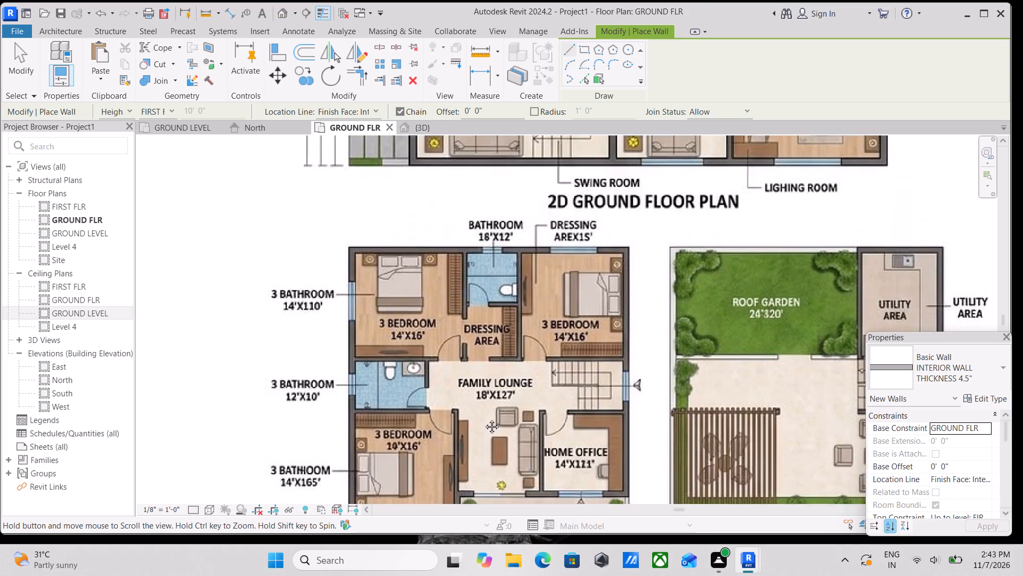
pyautogui.moveTo(484, 419); pyautogui.dragTo(466, 465, button='middle')
pyautogui.scroll(-2, 534, 310)
pyautogui.moveTo(532, 343); pyautogui.dragTo(531, 575, button='middle')
pyautogui.scroll(-4, 579, 276)
pyautogui.moveTo(578, 331); pyautogui.dragTo(568, 498, button='middle')
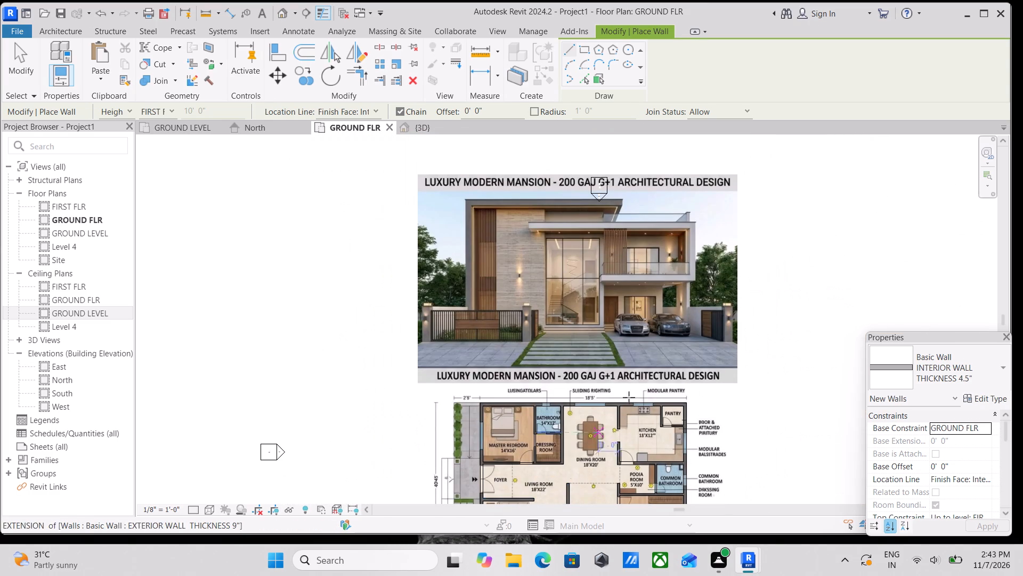
# Examine the facade rendering's glazing and the window in the master bedroom's outer wall on the plan image.
pyautogui.scroll(3, 729, 284)
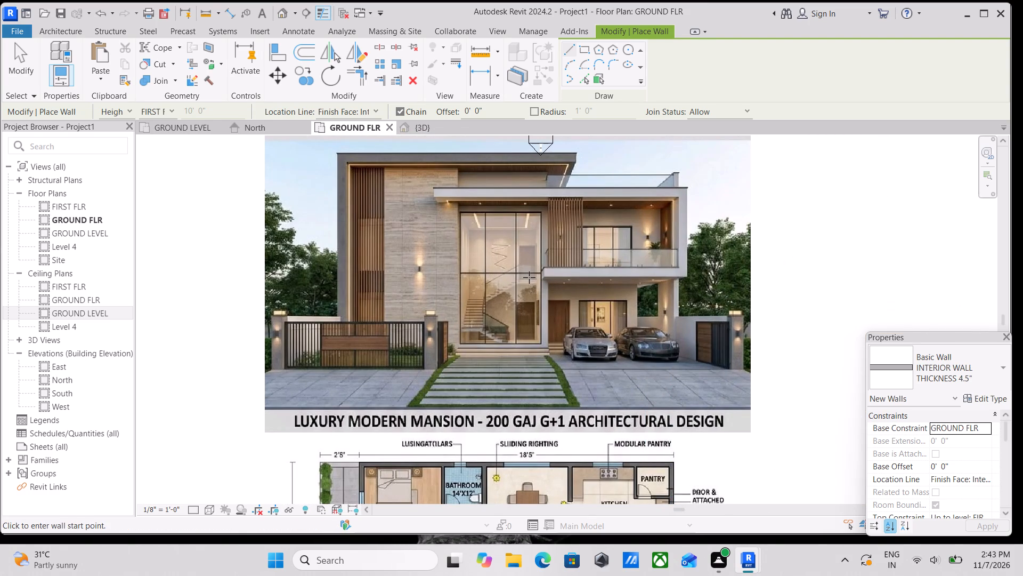
pyautogui.scroll(-3, 542, 229)
pyautogui.moveTo(549, 211); pyautogui.dragTo(562, 154, button='middle')
pyautogui.scroll(1, 546, 329)
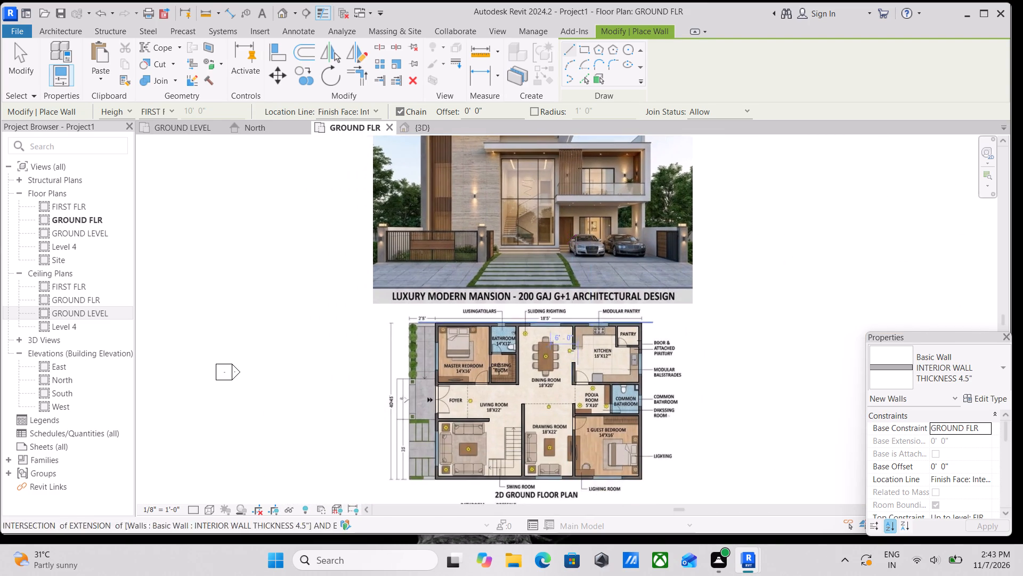
pyautogui.scroll(1, 499, 369)
pyautogui.scroll(2, 365, 345)
pyautogui.scroll(6, 420, 355)
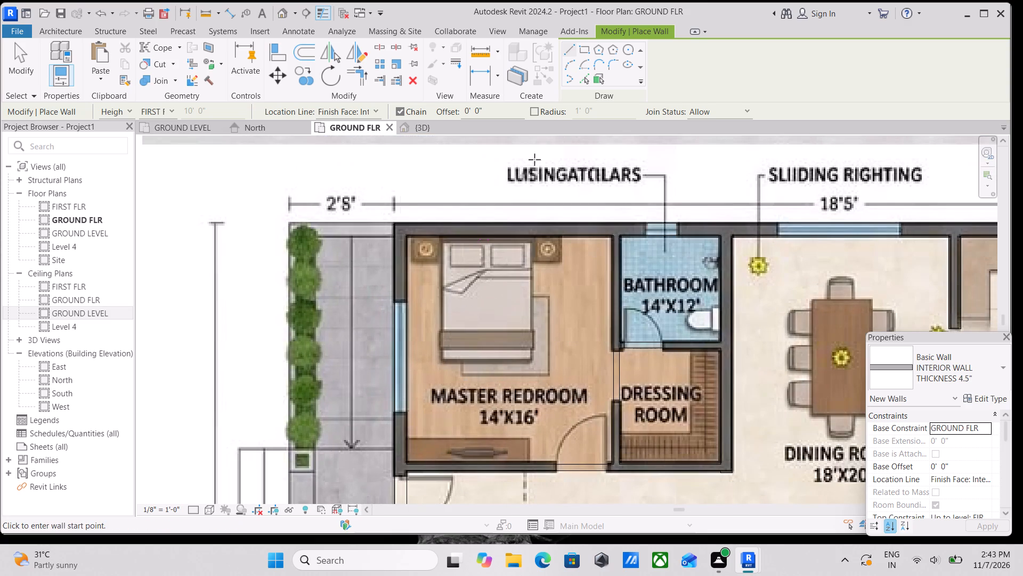
pyautogui.scroll(2, 375, 350)
pyautogui.scroll(2, 549, 246)
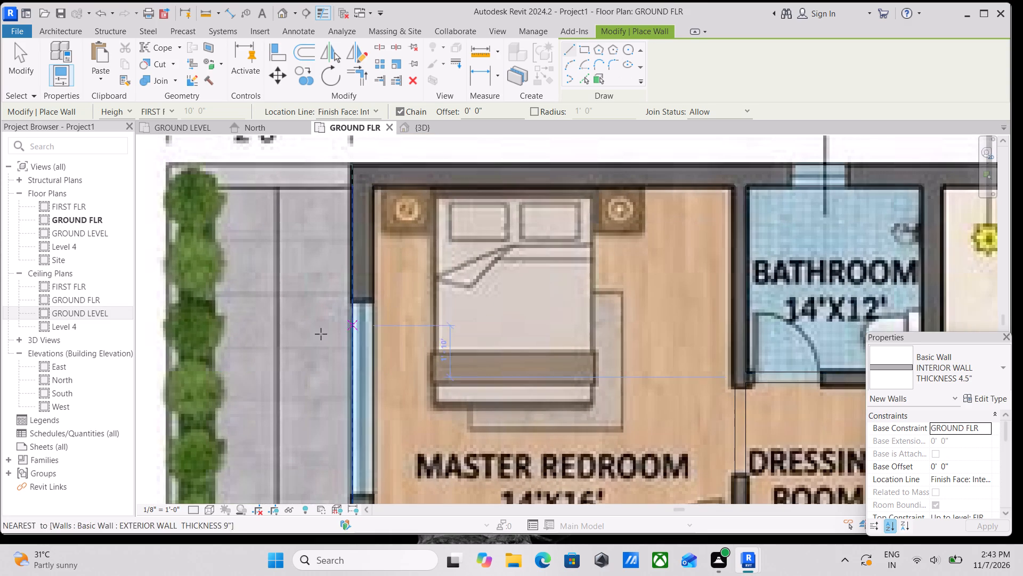
# Draw a Storefront curtain wall about 6'-8" long over the window in the master bedroom's outer wall.
pyautogui.scroll(-1, 368, 317)
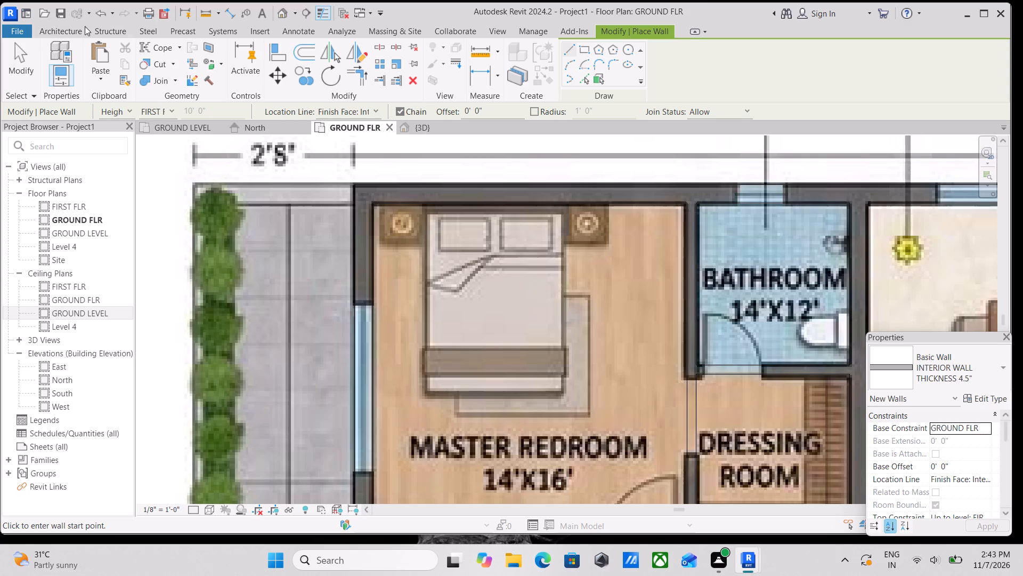
pyautogui.click(61, 28)
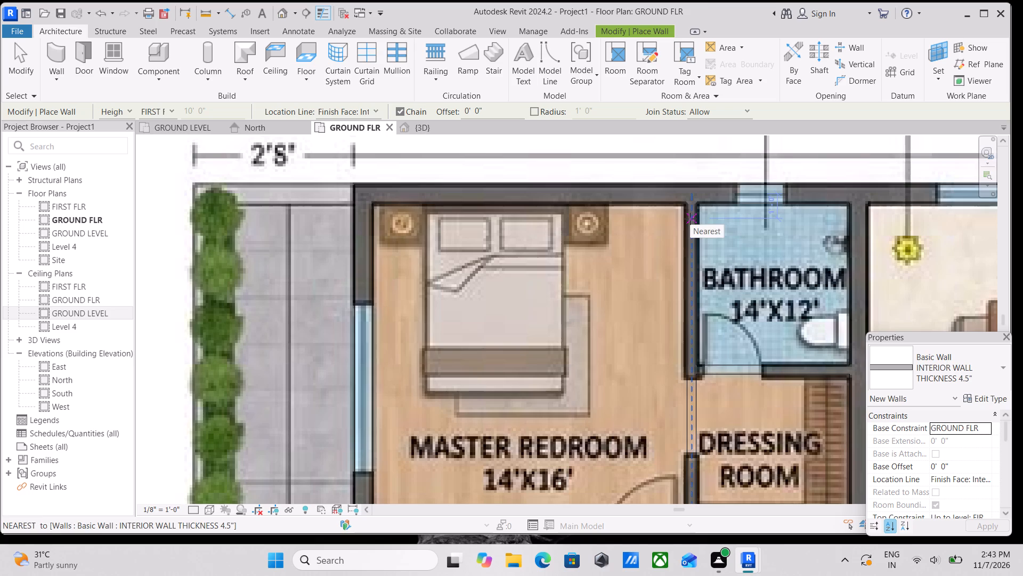
pyautogui.write('WA')
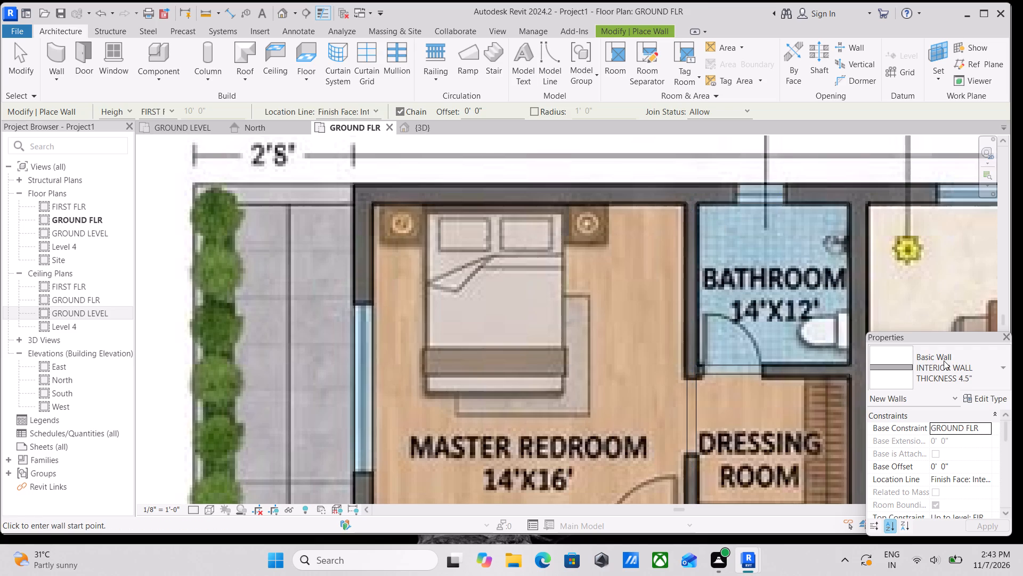
pyautogui.click(974, 369)
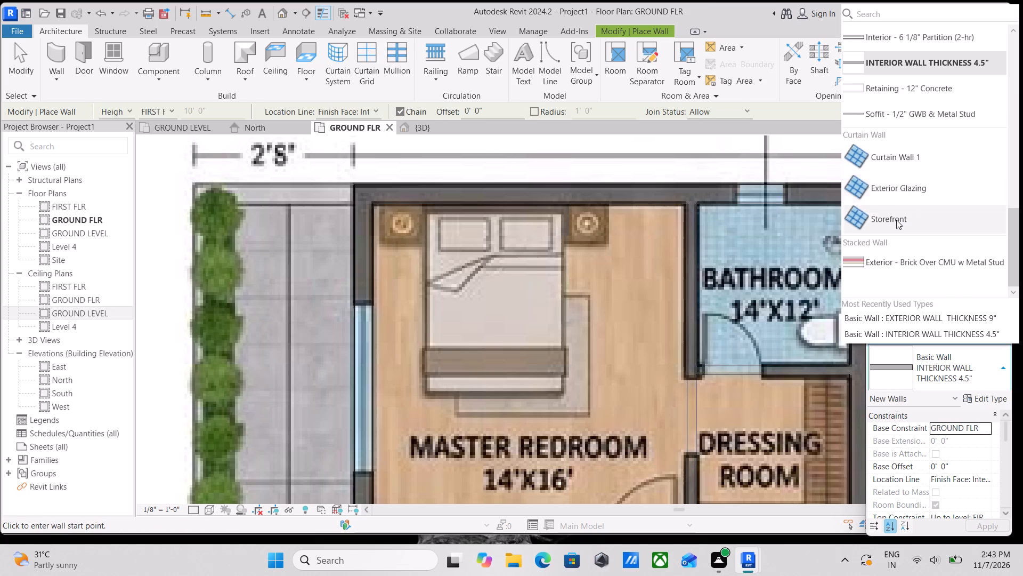
pyautogui.click(895, 220)
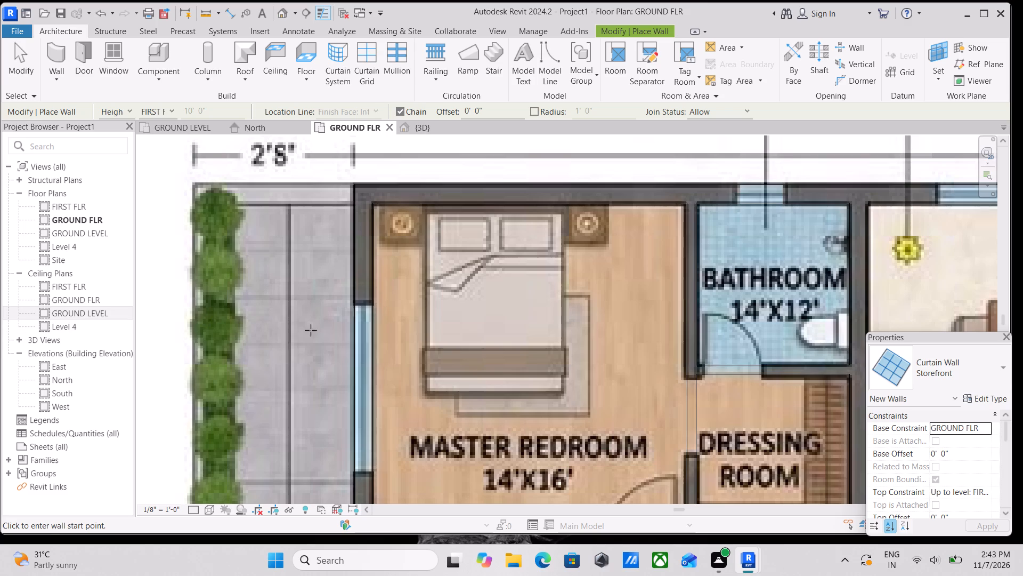
pyautogui.scroll(4, 366, 323)
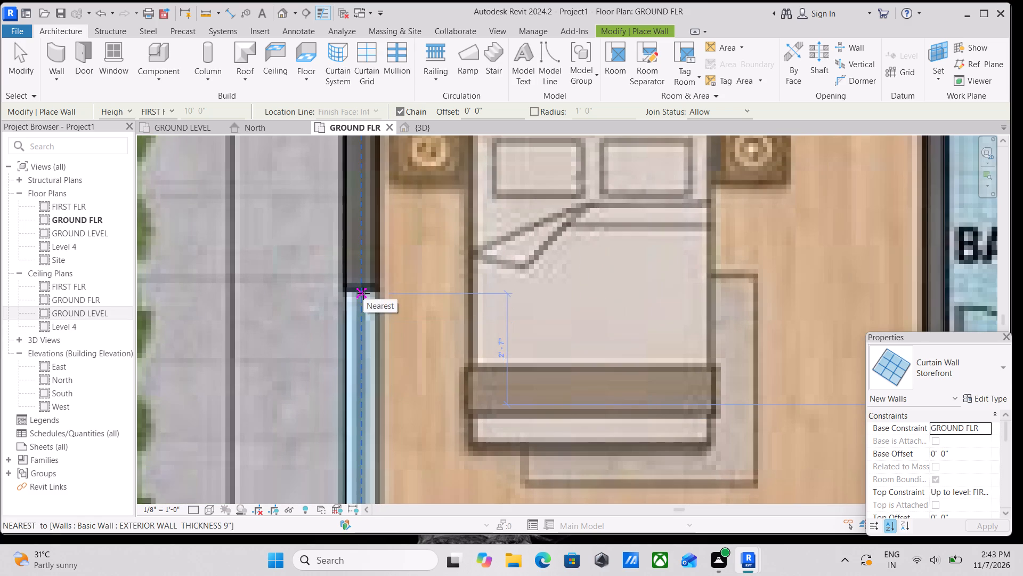
pyautogui.scroll(4, 363, 293)
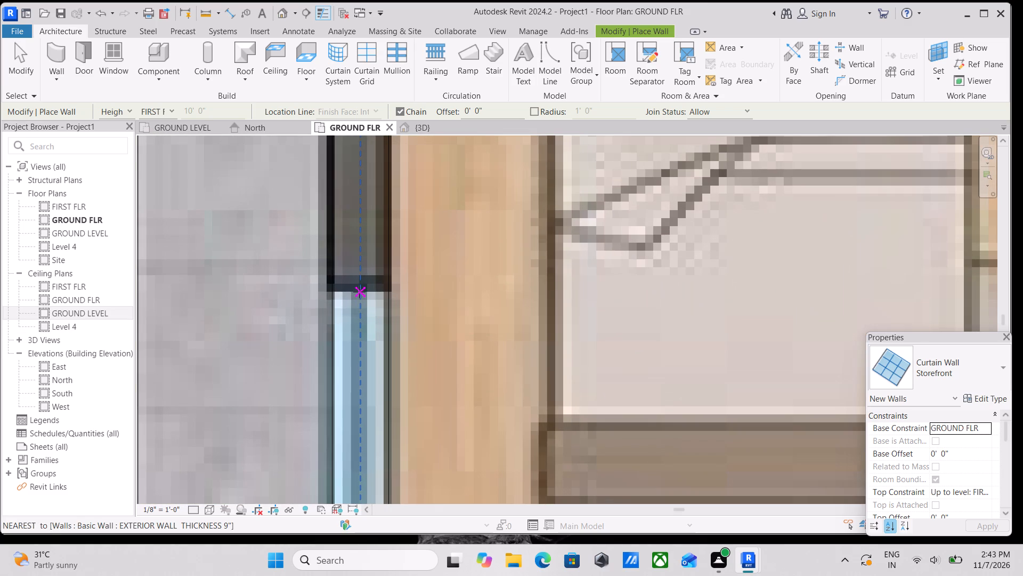
pyautogui.click(359, 291)
pyautogui.scroll(-3, 351, 324)
pyautogui.moveTo(351, 324); pyautogui.dragTo(411, 186, button='middle')
pyautogui.scroll(-1, 423, 319)
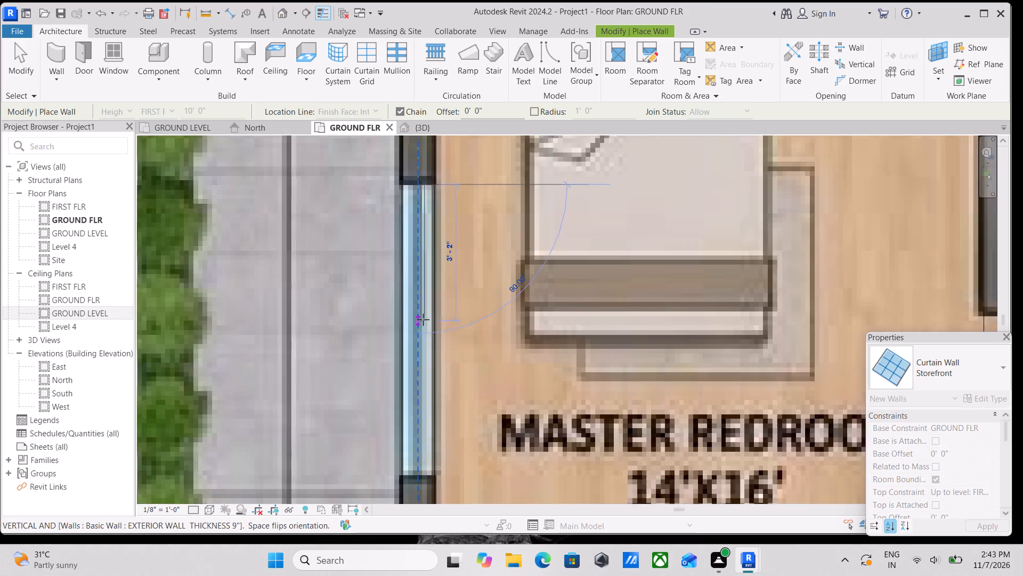
pyautogui.scroll(-1, 423, 319)
pyautogui.moveTo(419, 300); pyautogui.dragTo(446, 220, button='middle')
pyautogui.scroll(4, 440, 353)
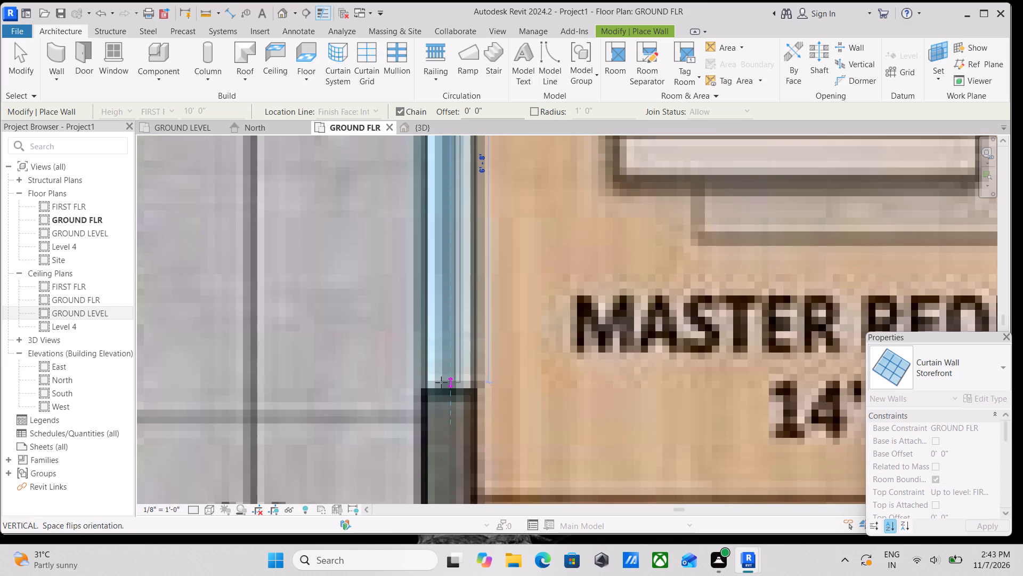
pyautogui.scroll(4, 441, 382)
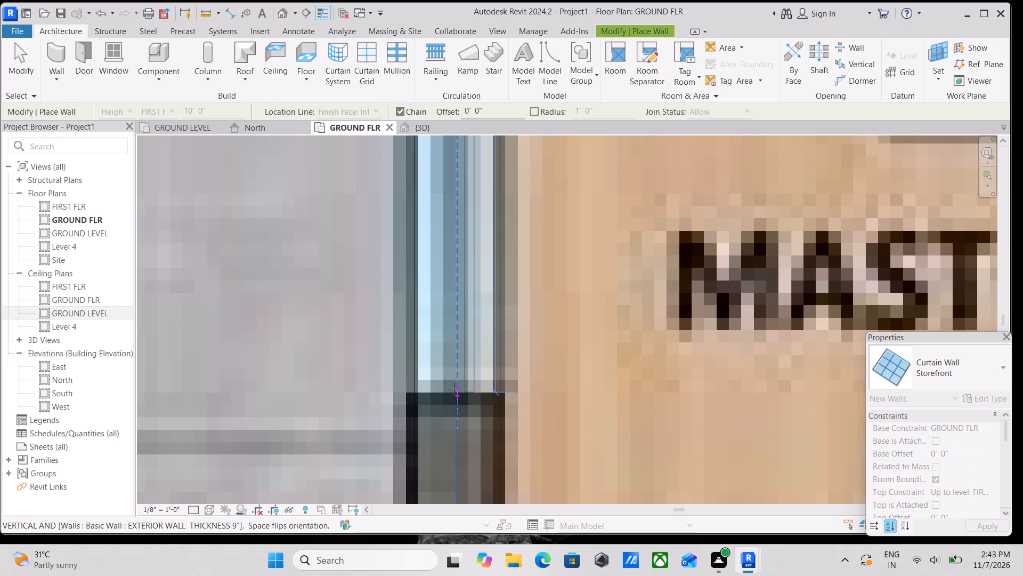
pyautogui.click(454, 390)
# Examine the outer wall from the foyer entrance to the window beside the living room seating on the plan image.
pyautogui.scroll(-8, 454, 390)
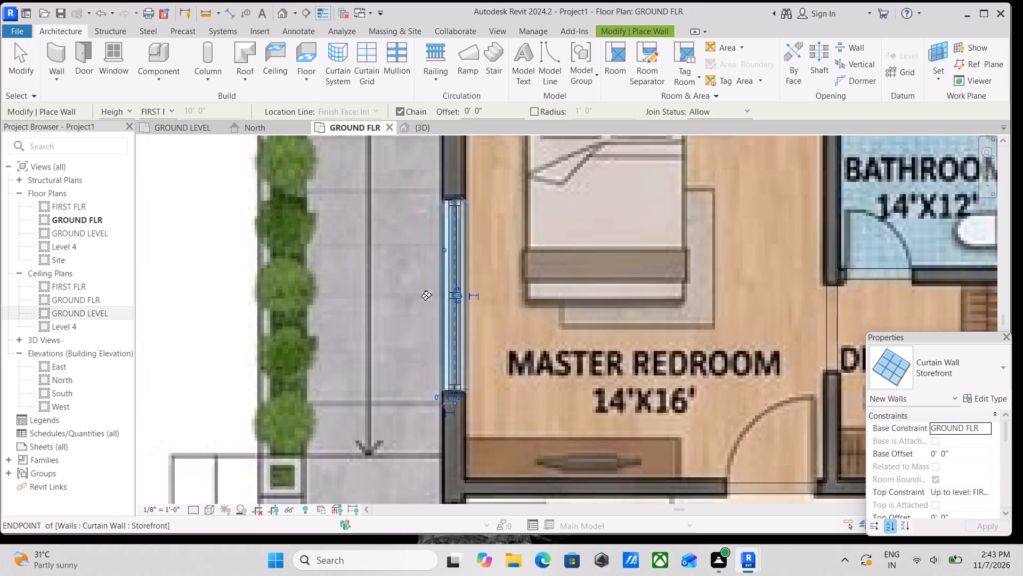
pyautogui.scroll(-7, 454, 390)
pyautogui.moveTo(454, 390); pyautogui.dragTo(505, 164, button='middle')
pyautogui.scroll(1, 454, 390)
pyautogui.scroll(-1, 497, 195)
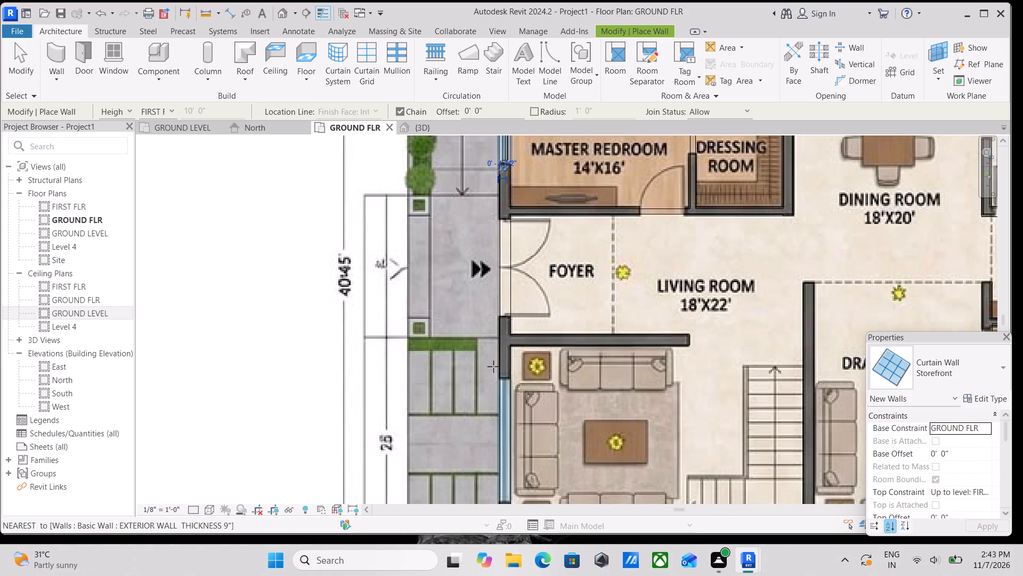
pyautogui.moveTo(523, 325); pyautogui.dragTo(570, 196, button='middle')
pyautogui.scroll(3, 518, 280)
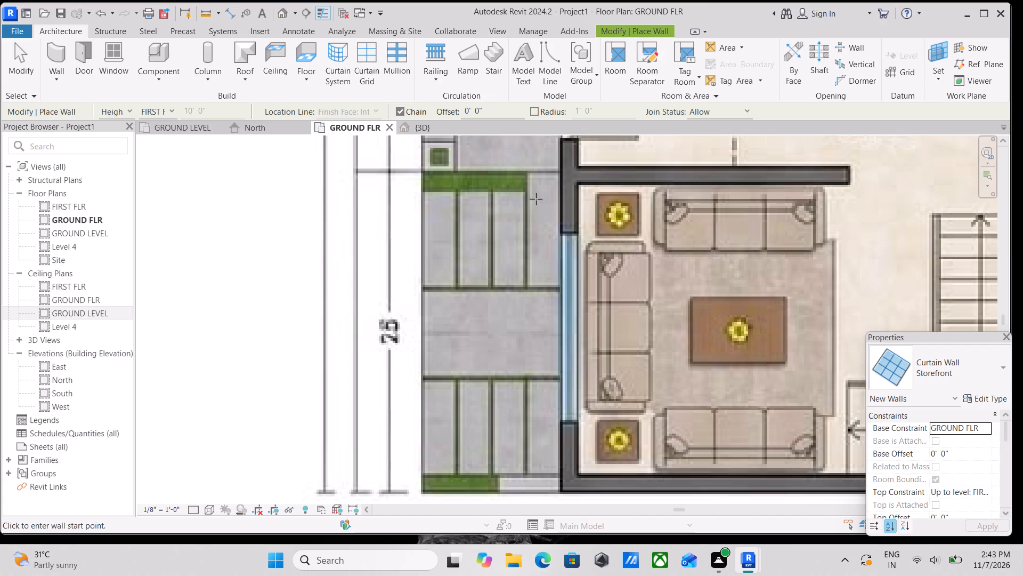
pyautogui.scroll(1, 468, 242)
pyautogui.scroll(2, 515, 258)
pyautogui.scroll(-5, 316, 194)
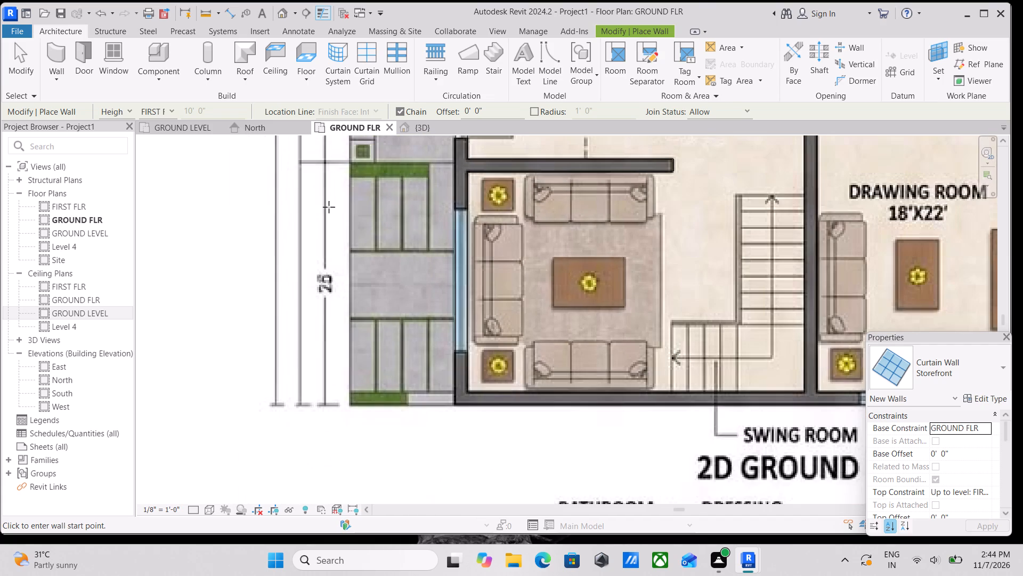
pyautogui.scroll(3, 458, 286)
pyautogui.scroll(2, 427, 218)
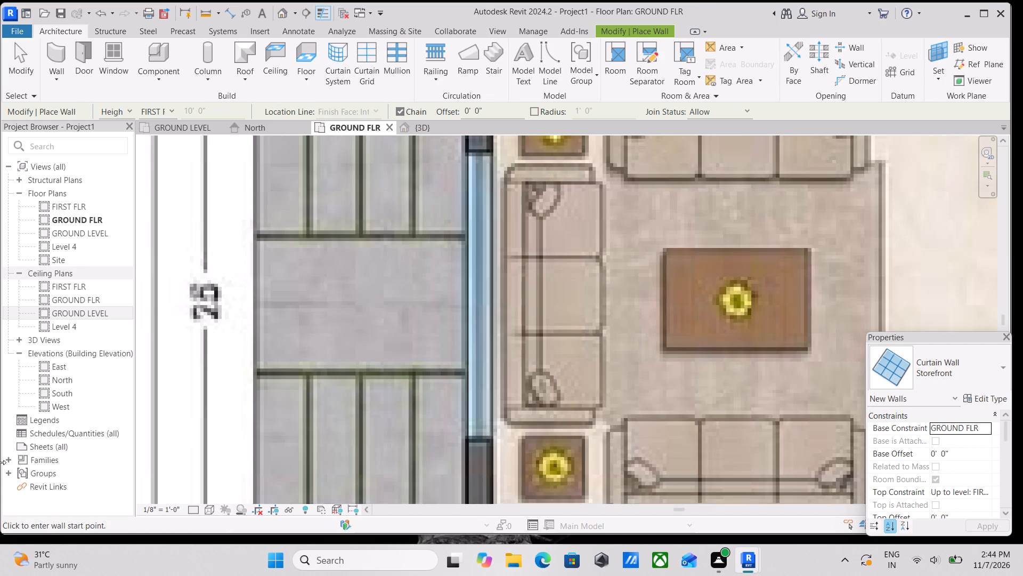
pyautogui.scroll(-4, 722, 499)
pyautogui.scroll(-1, 921, 506)
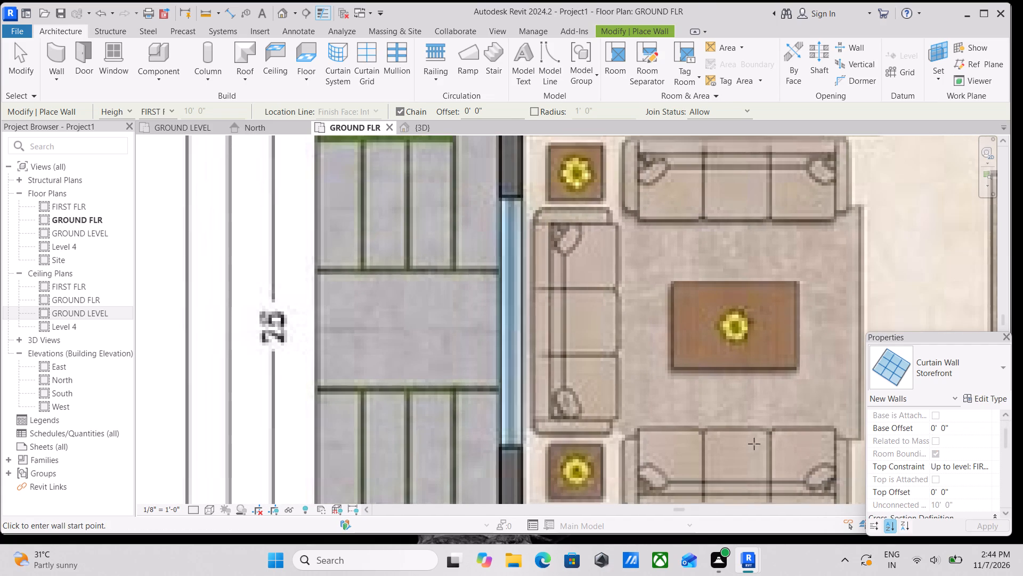
pyautogui.scroll(-3, 918, 355)
pyautogui.scroll(-4, 797, 274)
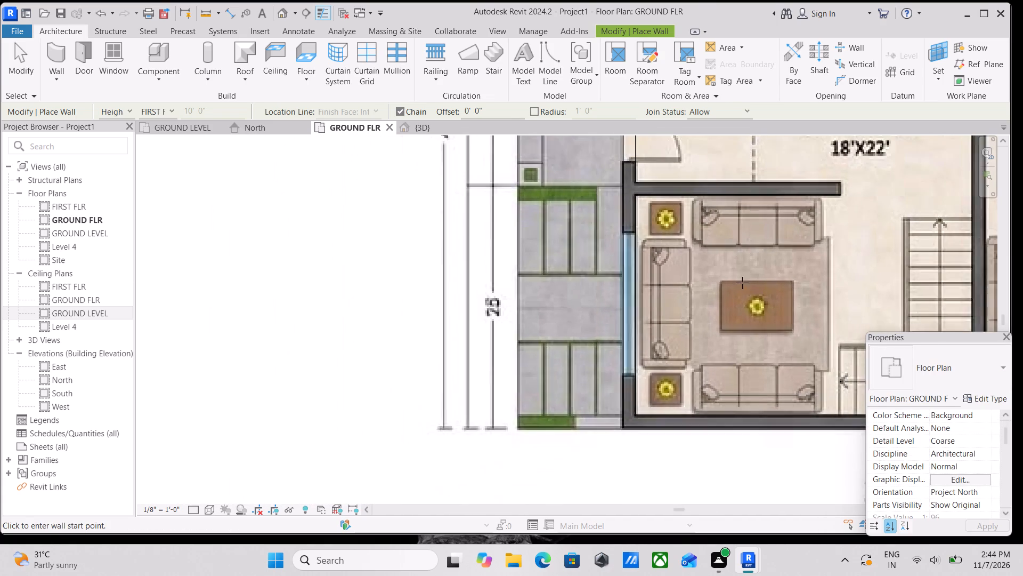
pyautogui.scroll(1, 737, 275)
pyautogui.scroll(-1, 729, 264)
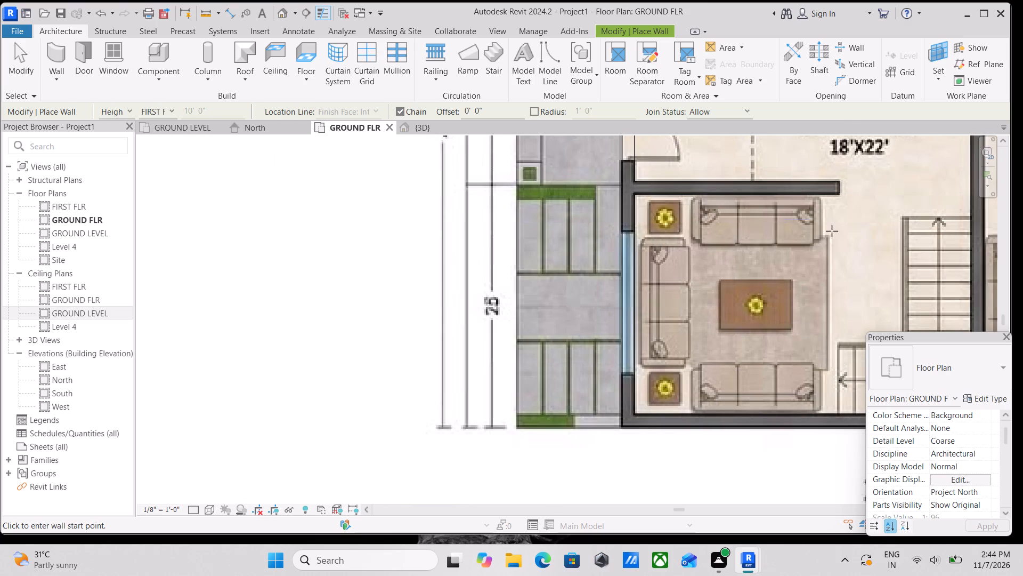
pyautogui.scroll(2, 852, 194)
pyautogui.scroll(-3, 845, 223)
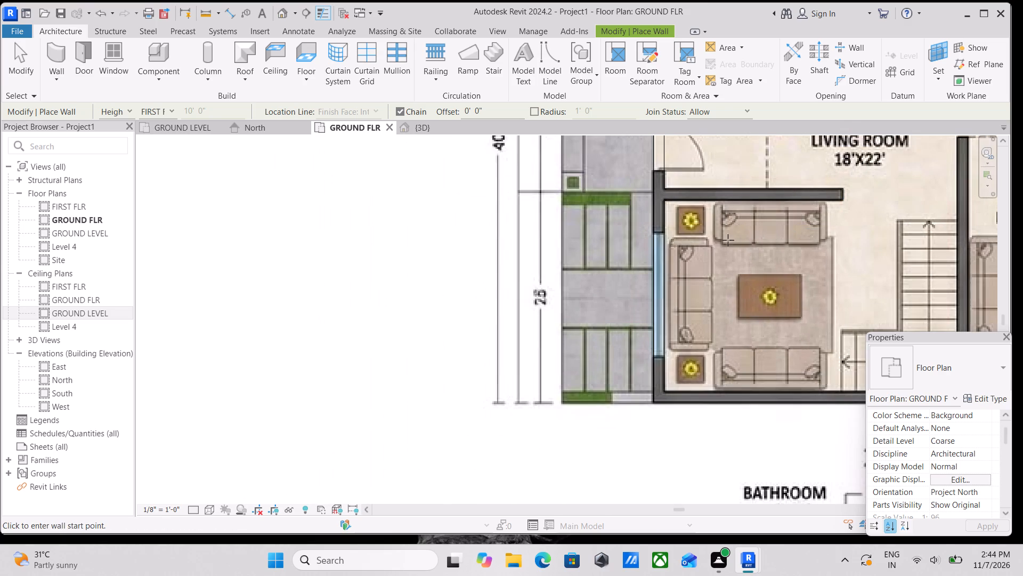
# Draw a Storefront curtain wall over the full length of the window beside the living room seating area.
pyautogui.scroll(10, 659, 246)
pyautogui.scroll(4, 655, 195)
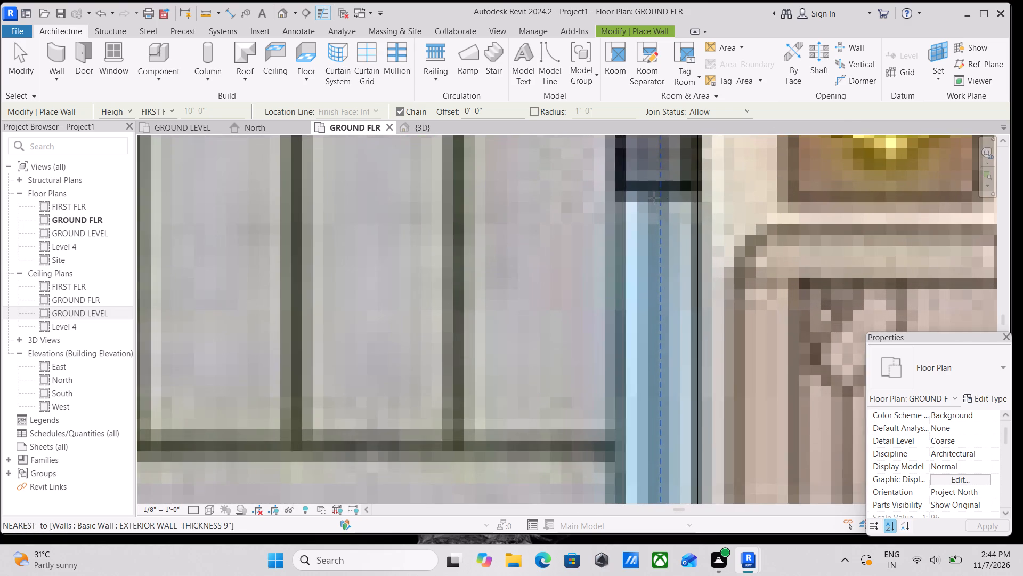
pyautogui.scroll(2, 654, 198)
pyautogui.click(659, 187)
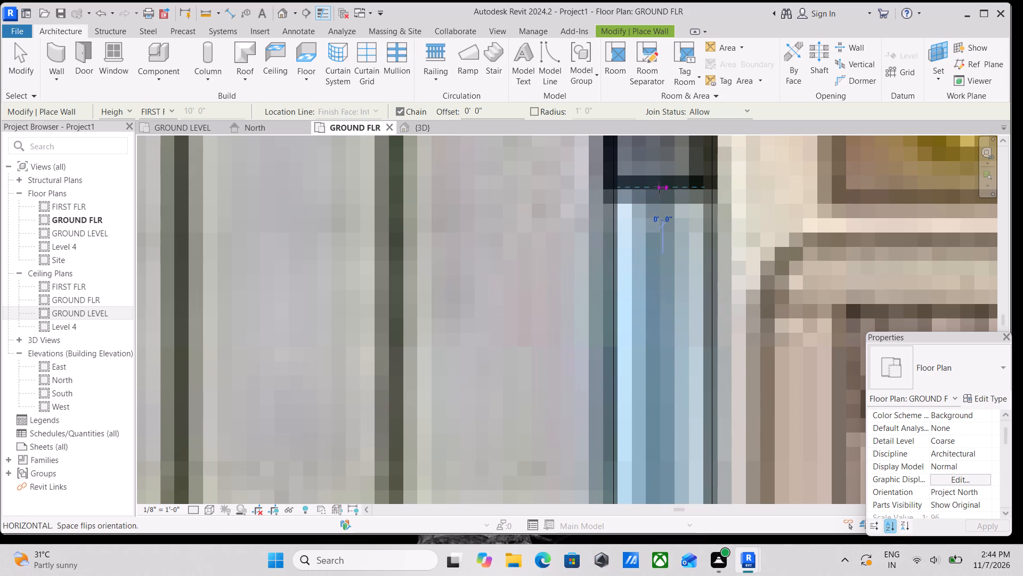
pyautogui.scroll(-3, 695, 363)
pyautogui.moveTo(670, 349); pyautogui.dragTo(638, 238, button='middle')
pyautogui.scroll(-4, 614, 324)
pyautogui.moveTo(614, 326); pyautogui.dragTo(628, 202, button='middle')
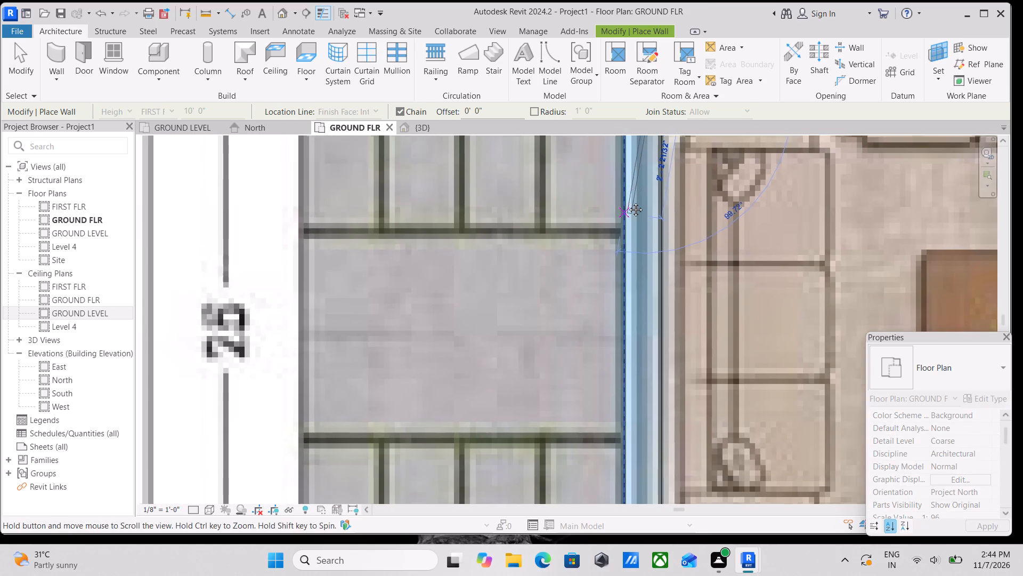
pyautogui.moveTo(628, 202); pyautogui.dragTo(627, 205, button='middle')
pyautogui.scroll(-4, 647, 346)
pyautogui.moveTo(643, 353); pyautogui.dragTo(640, 225, button='middle')
pyautogui.scroll(3, 636, 315)
pyautogui.scroll(2, 631, 357)
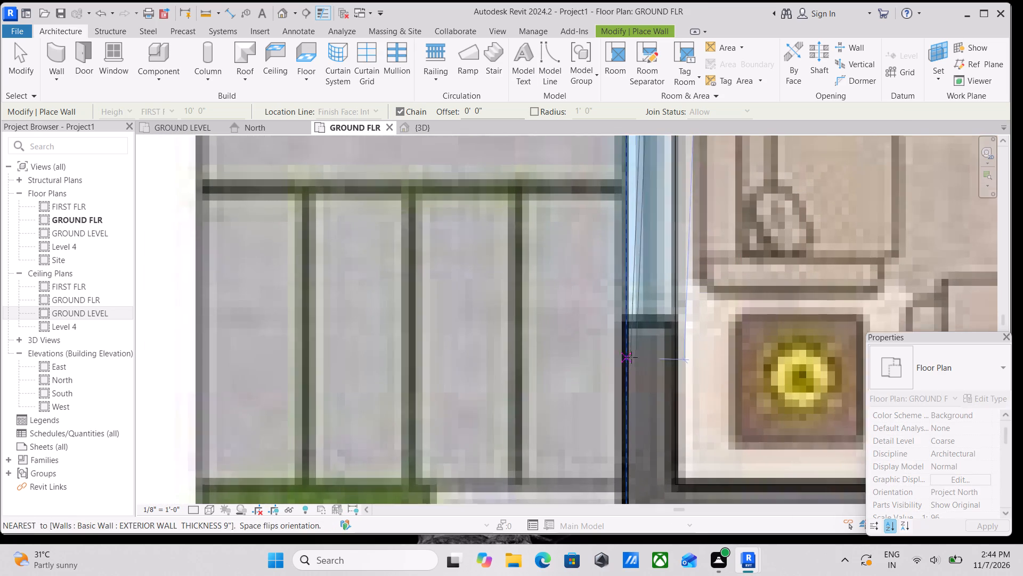
pyautogui.scroll(2, 631, 357)
pyautogui.scroll(4, 659, 317)
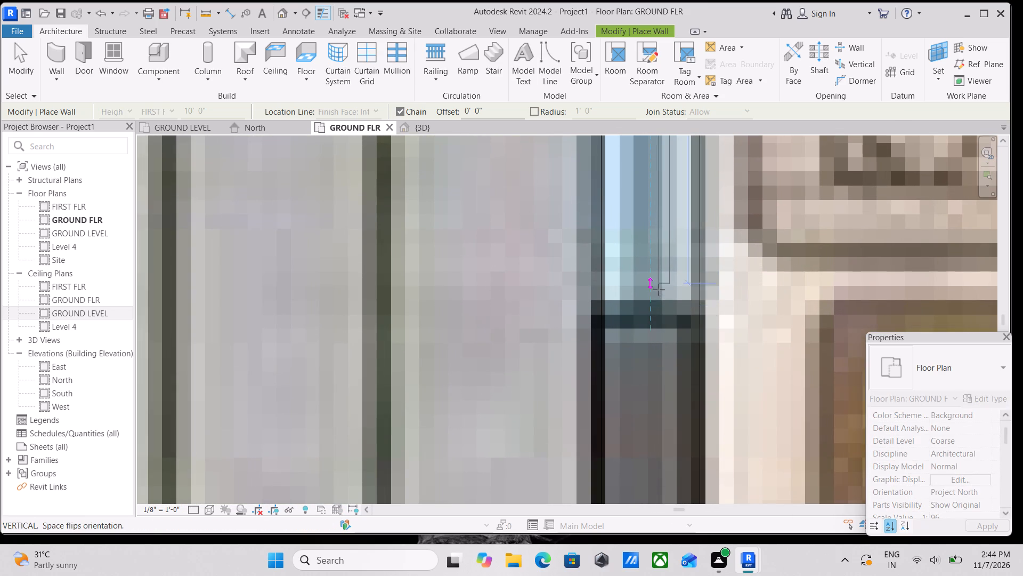
pyautogui.click(656, 303)
pyautogui.scroll(-7, 660, 292)
pyautogui.moveTo(660, 292); pyautogui.dragTo(660, 343, button='middle')
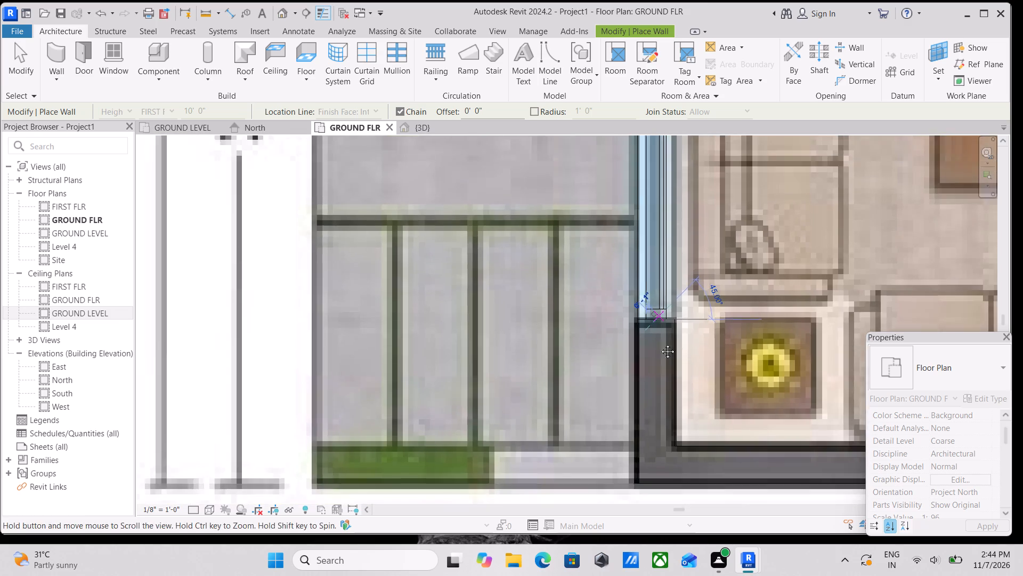
pyautogui.moveTo(660, 343); pyautogui.dragTo(631, 461, button='middle')
pyautogui.scroll(-14, 635, 411)
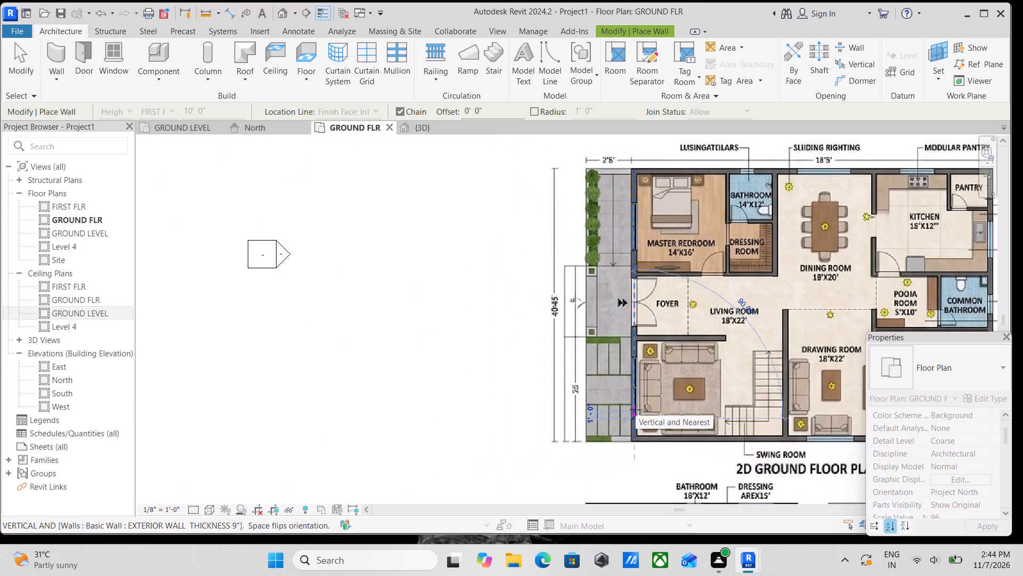
pyautogui.press('Escape')
# Draw a Storefront curtain wall about 7'-7" long over the window in the dining room's outer wall.
pyautogui.scroll(-1, 694, 289)
pyautogui.moveTo(694, 289); pyautogui.dragTo(598, 338, button='middle')
pyautogui.moveTo(675, 311); pyautogui.dragTo(574, 314, button='middle')
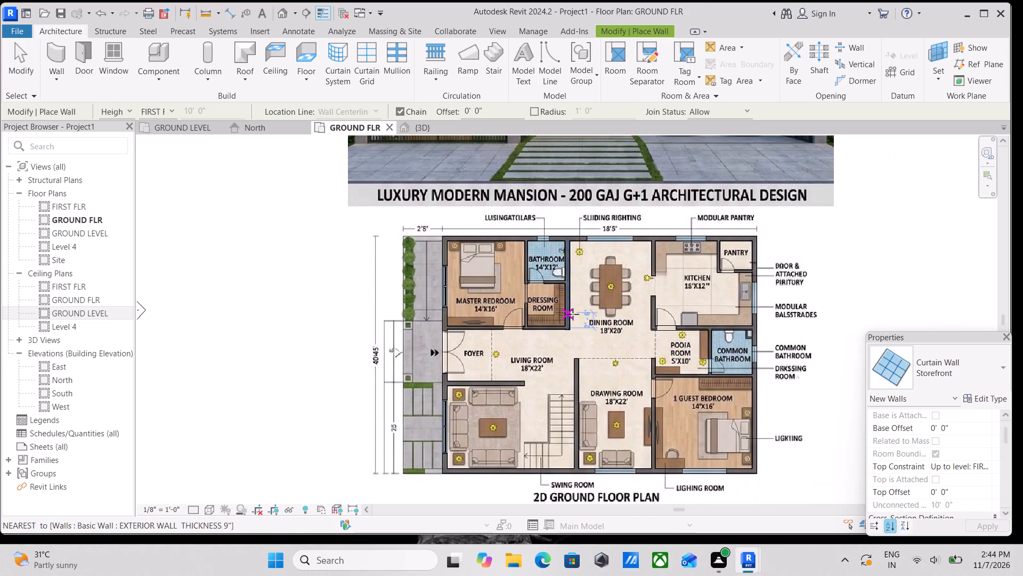
pyautogui.scroll(7, 627, 233)
pyautogui.scroll(2, 582, 265)
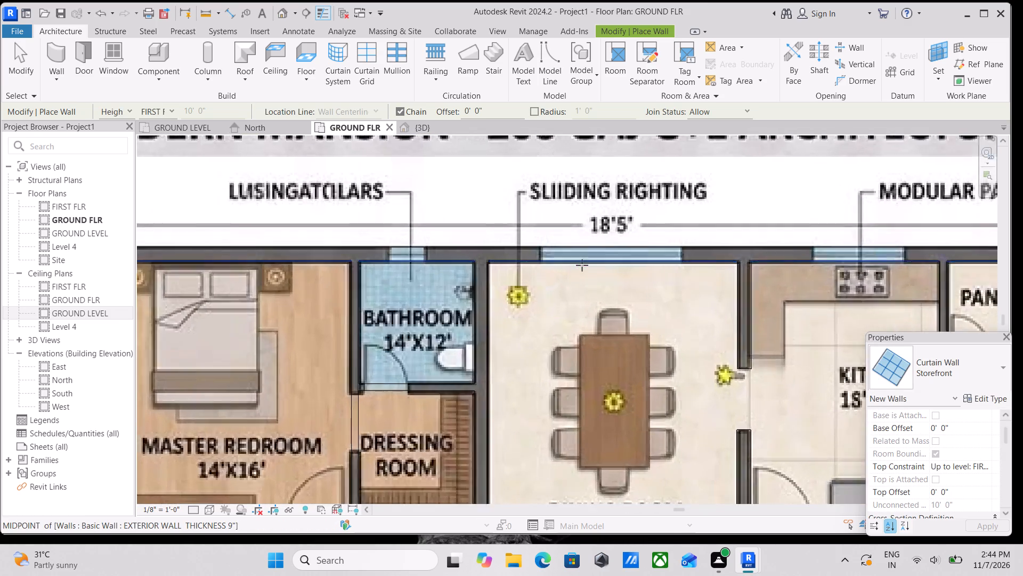
pyautogui.scroll(13, 582, 265)
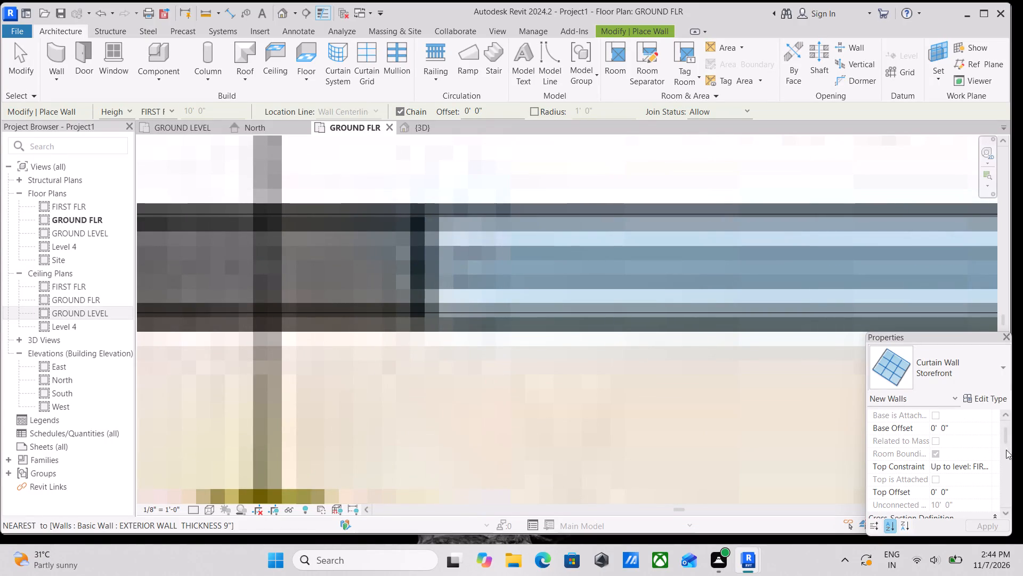
pyautogui.scroll(-5, 477, 305)
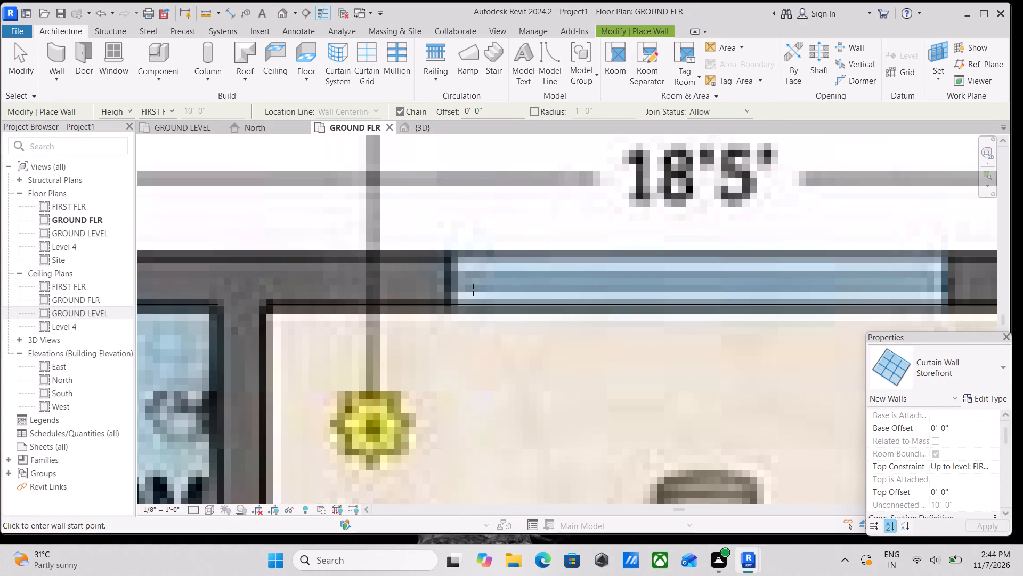
pyautogui.scroll(-3, 454, 282)
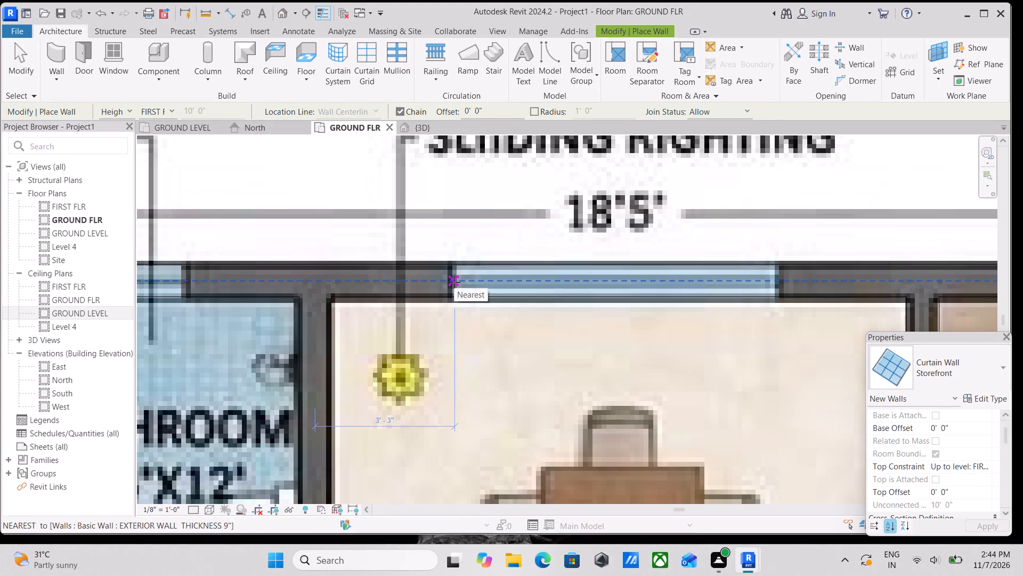
pyautogui.click(452, 282)
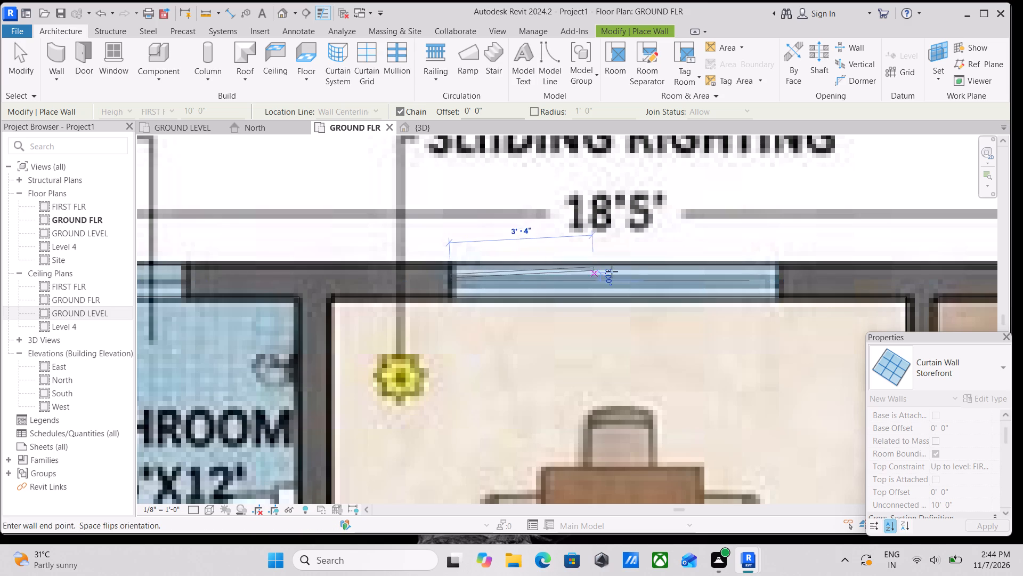
pyautogui.click(777, 279)
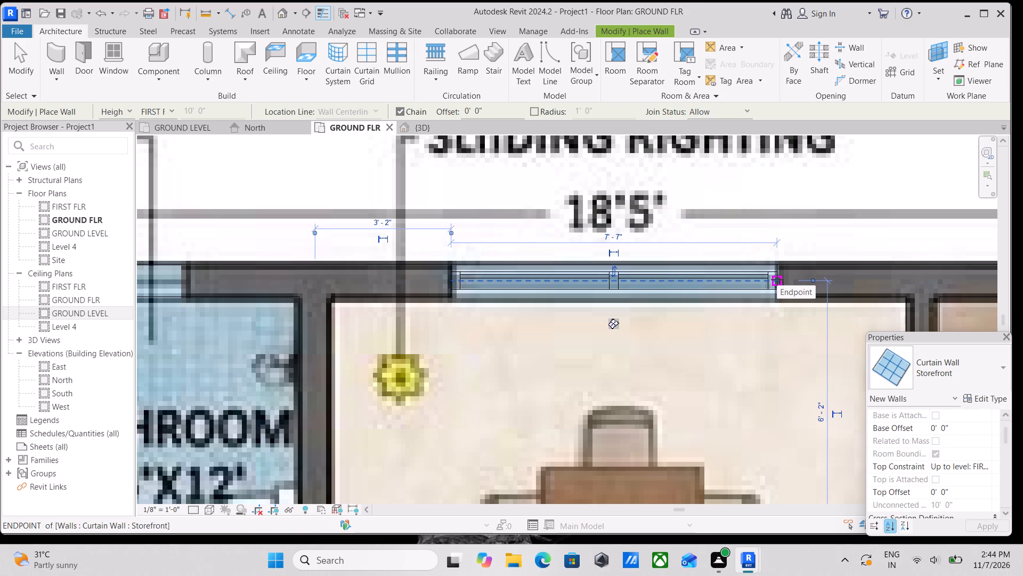
pyautogui.press('Escape')
# Draw a Storefront curtain wall about 4'-11" long over the kitchen window behind the stove.
pyautogui.scroll(-4, 777, 279)
pyautogui.scroll(-6, 701, 287)
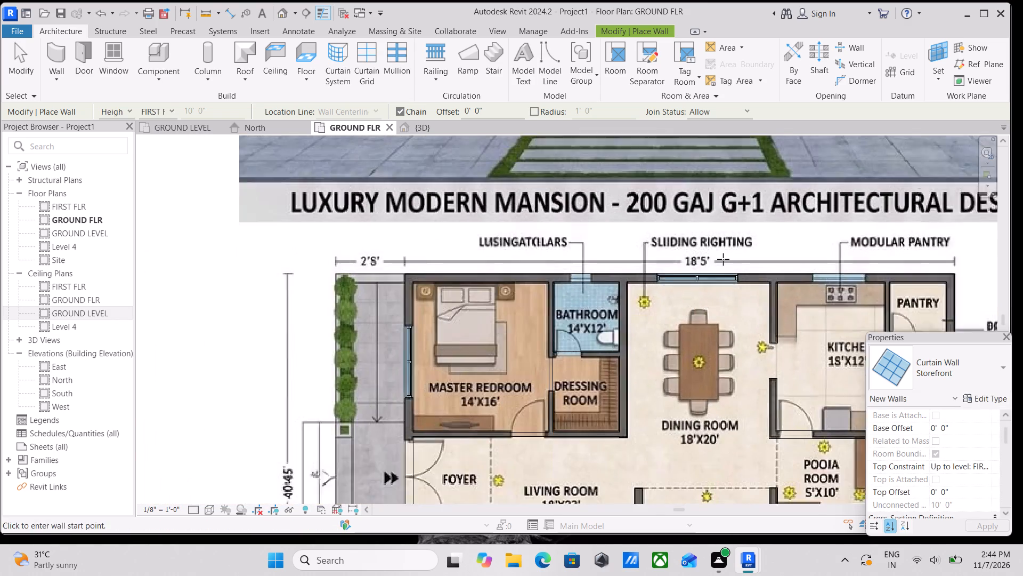
pyautogui.scroll(-1, 723, 259)
pyautogui.moveTo(722, 259); pyautogui.dragTo(612, 285, button='middle')
pyautogui.scroll(3, 718, 309)
pyautogui.scroll(-3, 735, 301)
pyautogui.moveTo(735, 301); pyautogui.dragTo(558, 294, button='middle')
pyautogui.scroll(5, 558, 294)
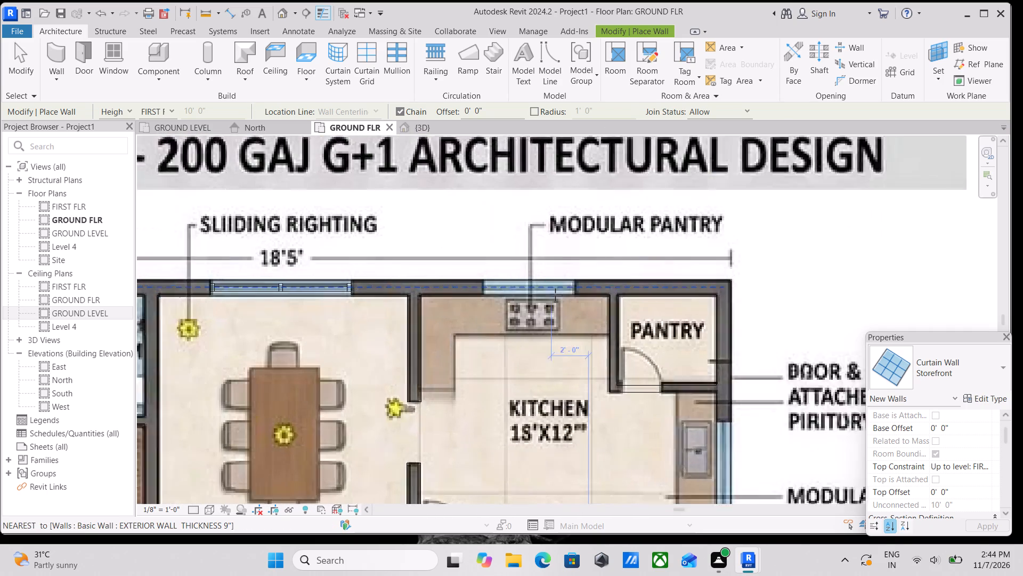
pyautogui.scroll(1, 555, 294)
pyautogui.scroll(4, 509, 286)
pyautogui.scroll(7, 459, 271)
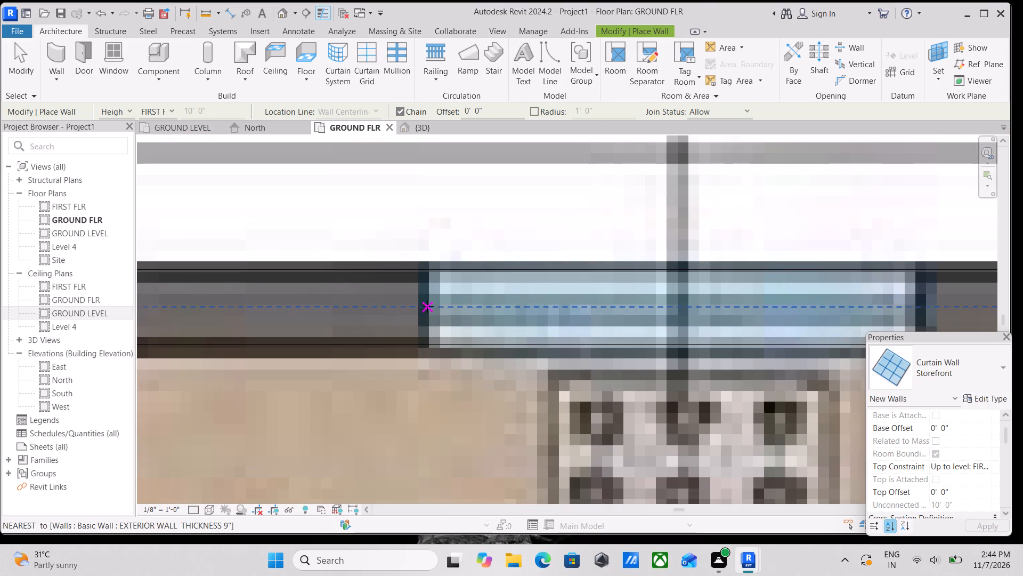
pyautogui.click(427, 307)
pyautogui.scroll(-1, 709, 286)
pyautogui.moveTo(708, 285); pyautogui.dragTo(571, 288, button='middle')
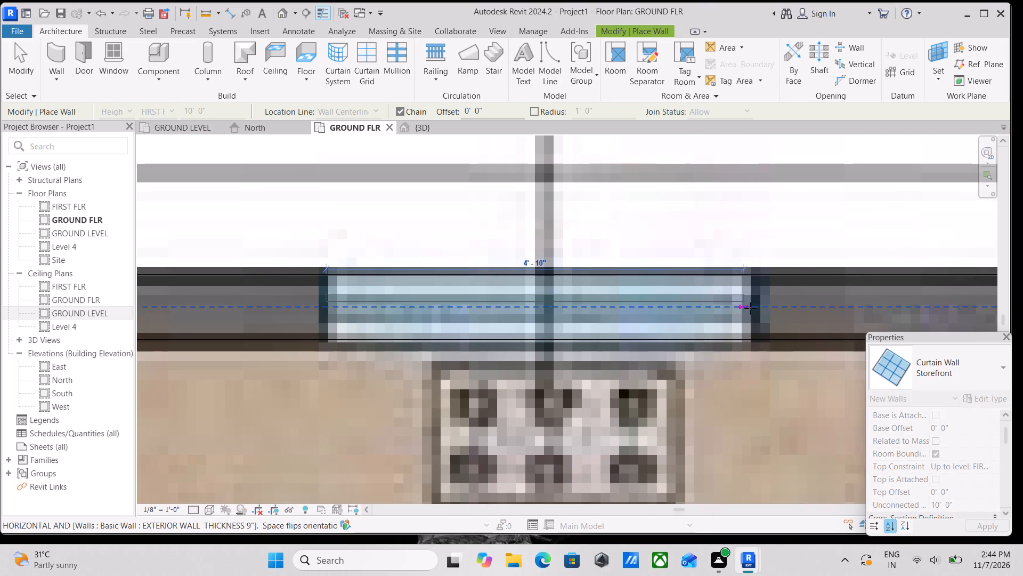
pyautogui.click(750, 308)
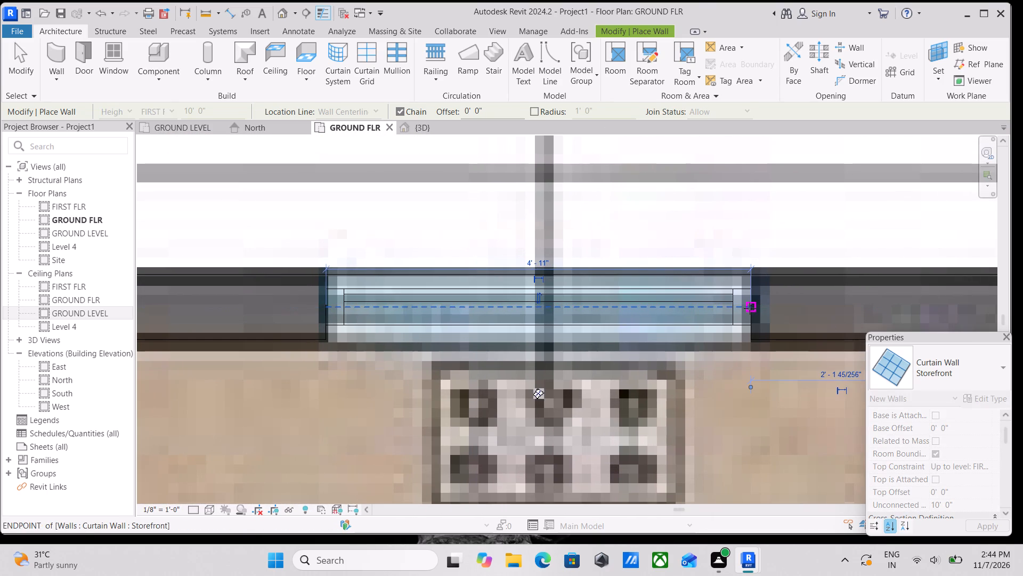
pyautogui.press('Escape')
# Draw a Storefront curtain wall over the full length of the kitchen window beside the sink.
pyautogui.scroll(-5, 750, 308)
pyautogui.scroll(-6, 507, 316)
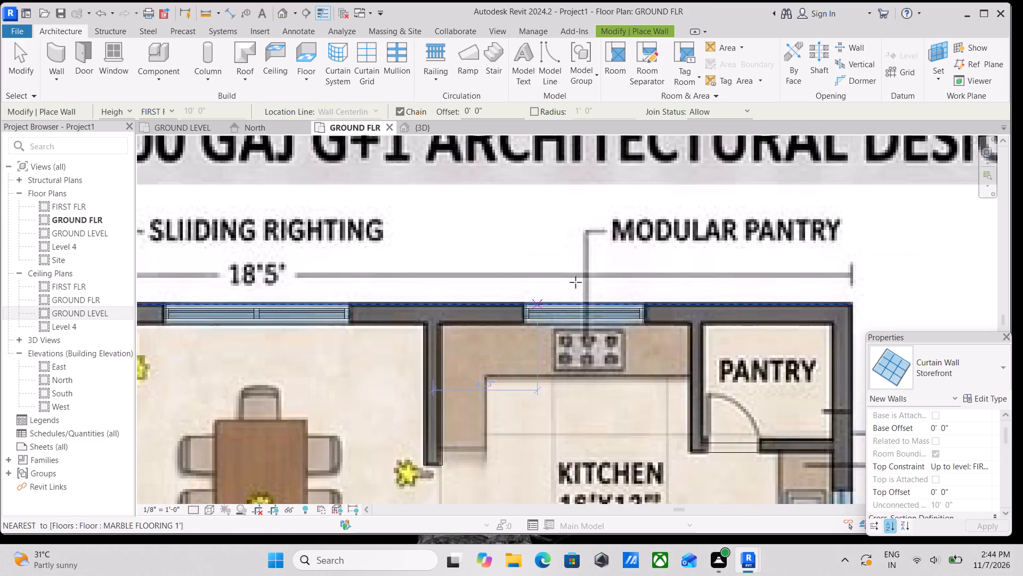
pyautogui.scroll(-2, 575, 282)
pyautogui.moveTo(581, 290); pyautogui.dragTo(545, 228, button='middle')
pyautogui.scroll(4, 733, 363)
pyautogui.scroll(6, 677, 345)
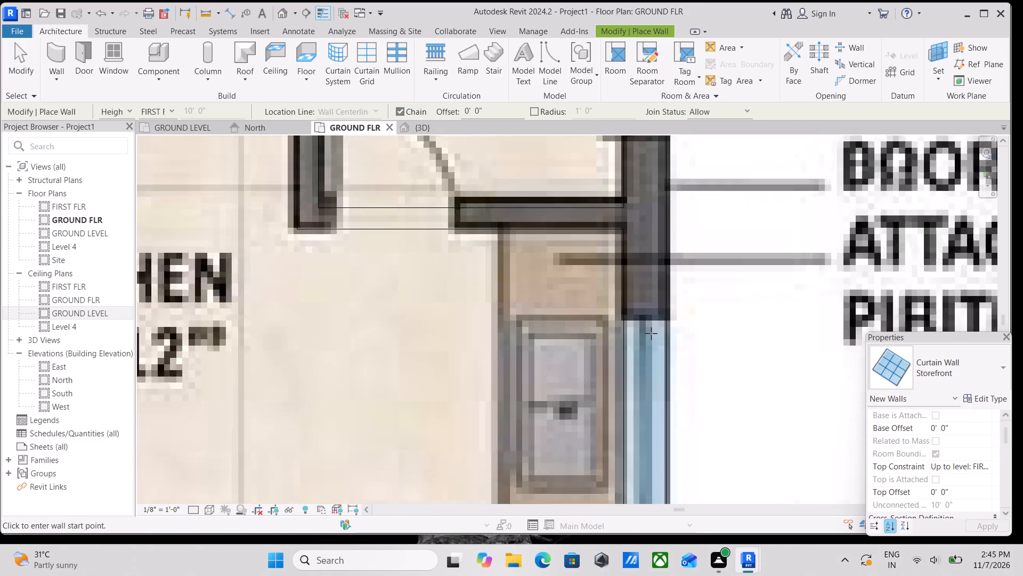
pyautogui.scroll(7, 651, 333)
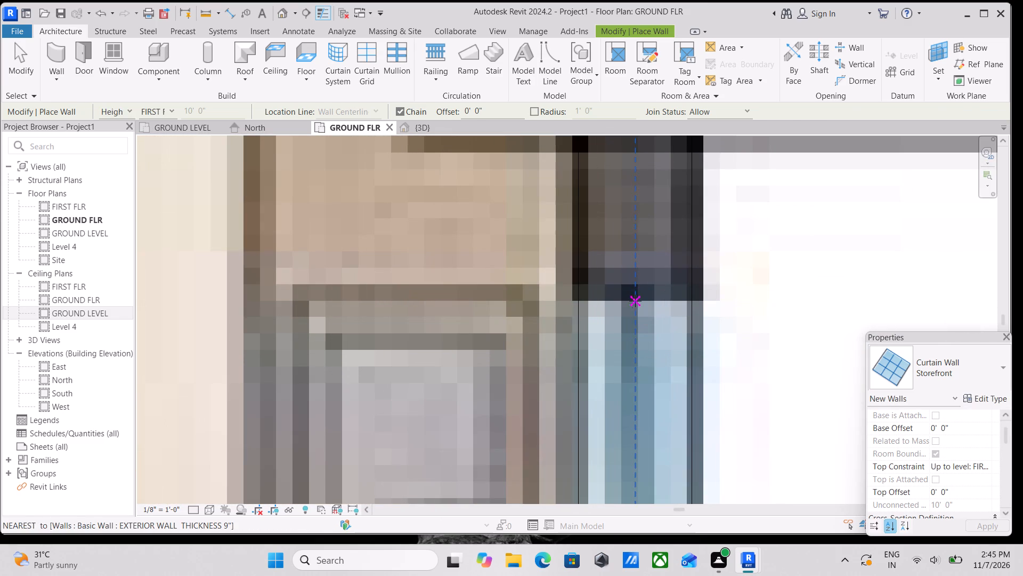
pyautogui.click(636, 300)
pyautogui.scroll(-4, 652, 453)
pyautogui.moveTo(644, 449); pyautogui.dragTo(624, 341, button='middle')
pyautogui.scroll(-5, 598, 403)
pyautogui.moveTo(584, 460); pyautogui.dragTo(618, 275, button='middle')
pyautogui.scroll(9, 643, 416)
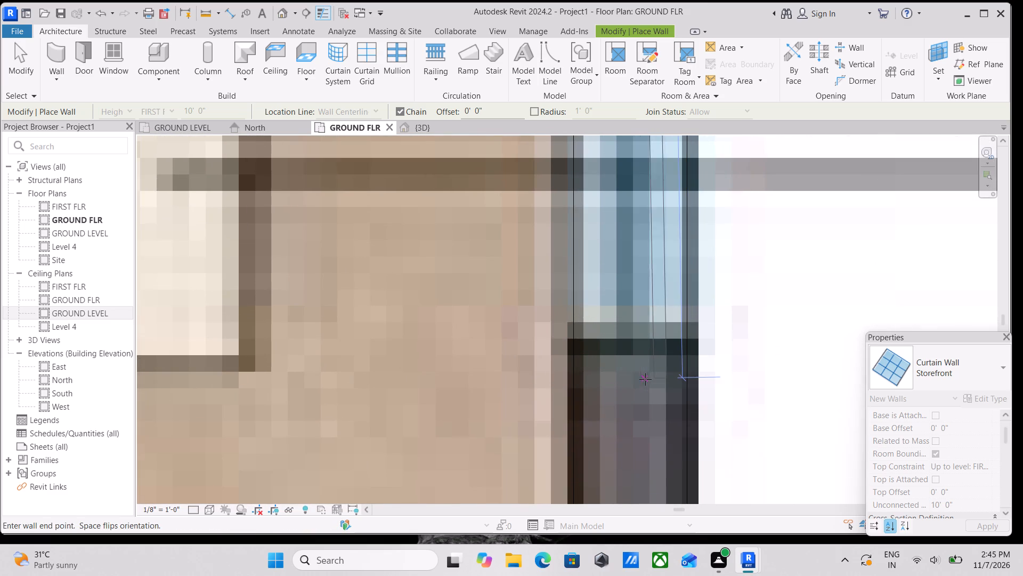
pyautogui.scroll(3, 643, 369)
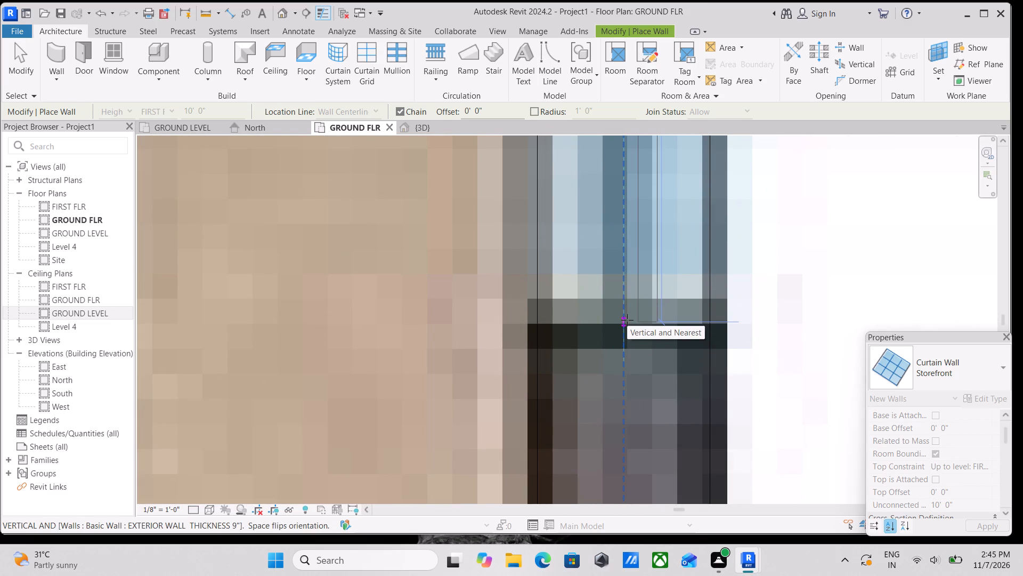
pyautogui.click(627, 320)
pyautogui.scroll(-10, 627, 320)
pyautogui.moveTo(627, 320); pyautogui.dragTo(628, 320, button='middle')
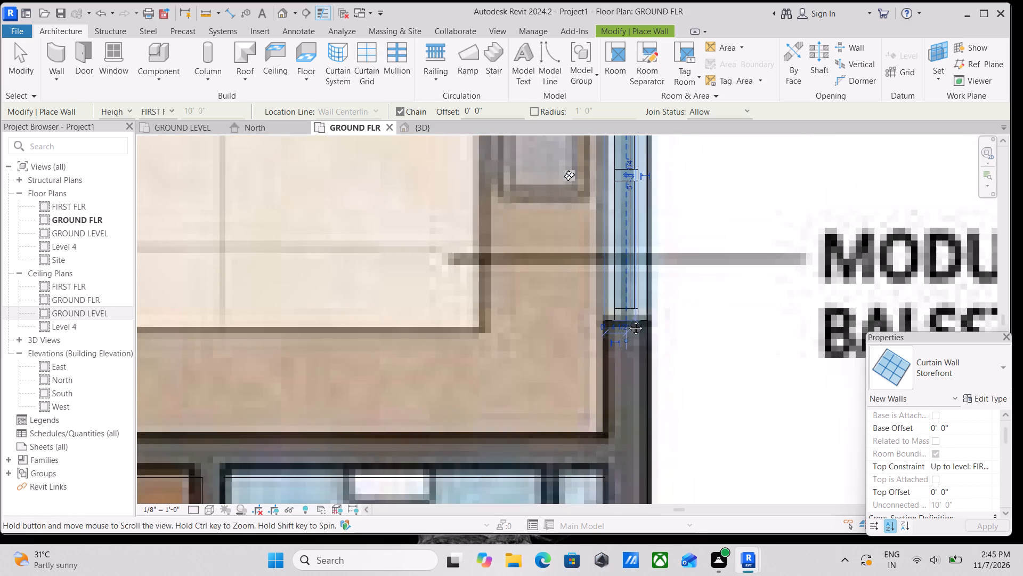
pyautogui.moveTo(628, 320); pyautogui.dragTo(680, 429, button='middle')
pyautogui.press('Escape')
# Draw a Storefront curtain wall about 7'-2" long over the window in the guest bedroom's outer wall.
pyautogui.scroll(-9, 683, 416)
pyautogui.moveTo(660, 418); pyautogui.dragTo(697, 261, button='middle')
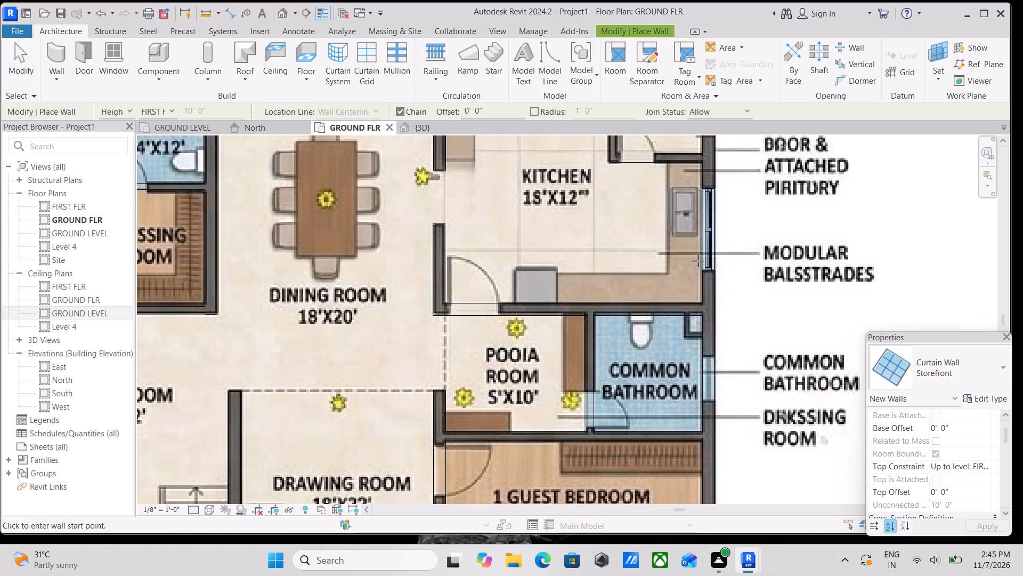
pyautogui.moveTo(672, 395); pyautogui.dragTo(687, 326, button='middle')
pyautogui.scroll(3, 694, 270)
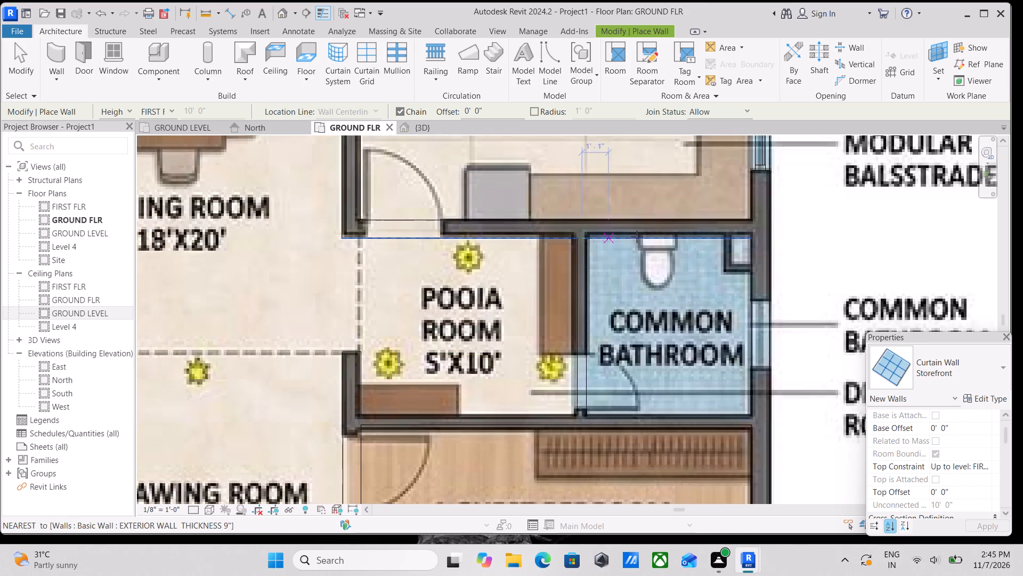
pyautogui.scroll(-8, 660, 237)
pyautogui.moveTo(635, 272); pyautogui.dragTo(657, 209, button='middle')
pyautogui.moveTo(652, 310); pyautogui.dragTo(705, 274, button='middle')
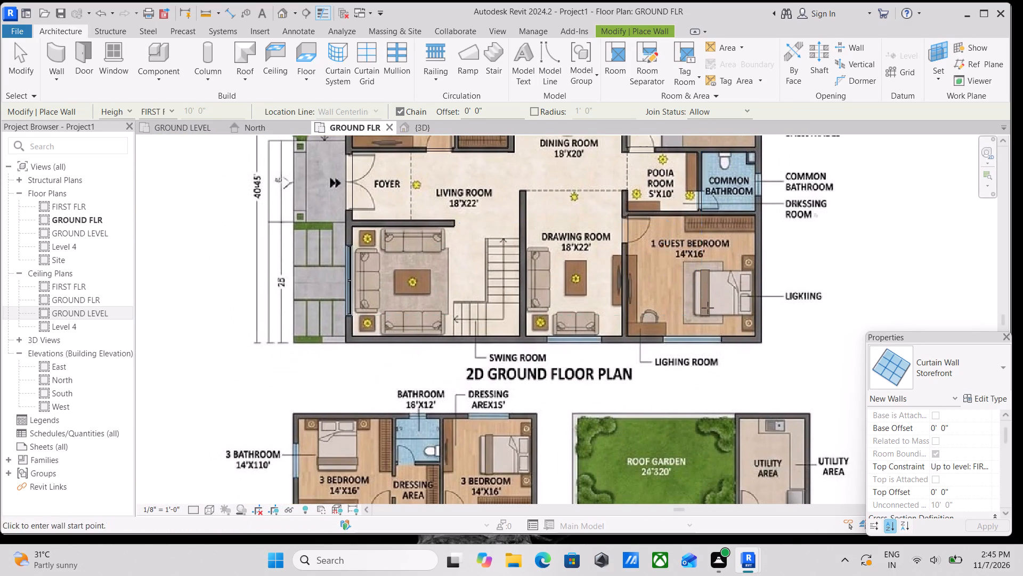
pyautogui.scroll(8, 708, 310)
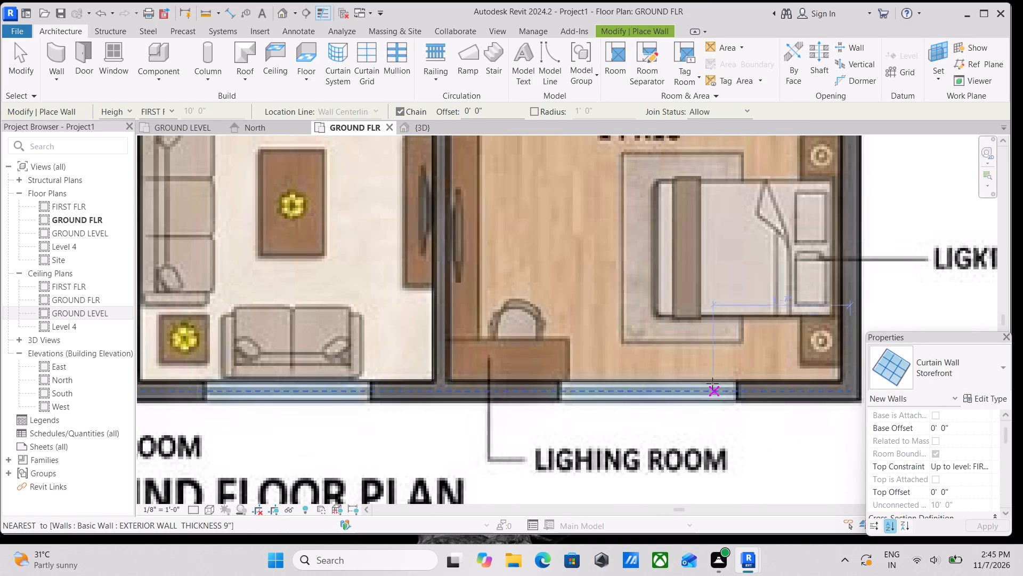
pyautogui.scroll(15, 730, 391)
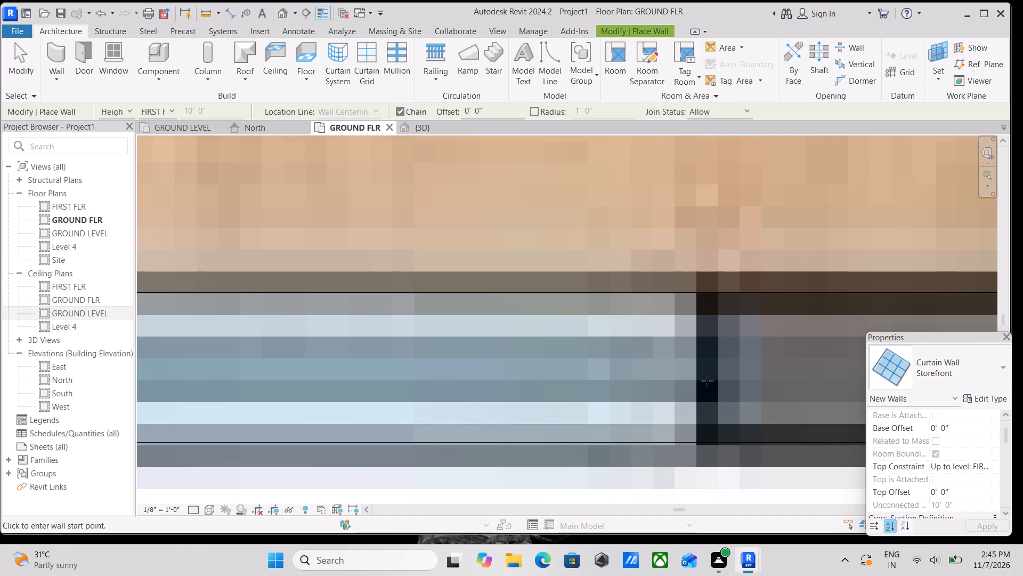
pyautogui.click(697, 373)
pyautogui.scroll(-3, 504, 380)
pyautogui.moveTo(504, 380); pyautogui.dragTo(945, 333, button='middle')
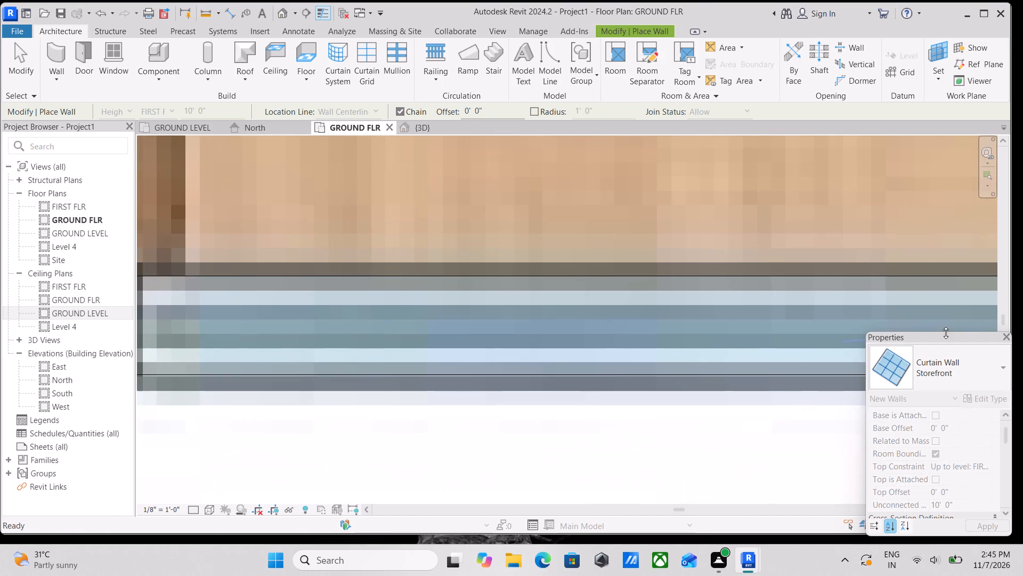
pyautogui.scroll(-3, 489, 350)
pyautogui.moveTo(489, 350); pyautogui.dragTo(762, 364, button='middle')
pyautogui.scroll(2, 629, 342)
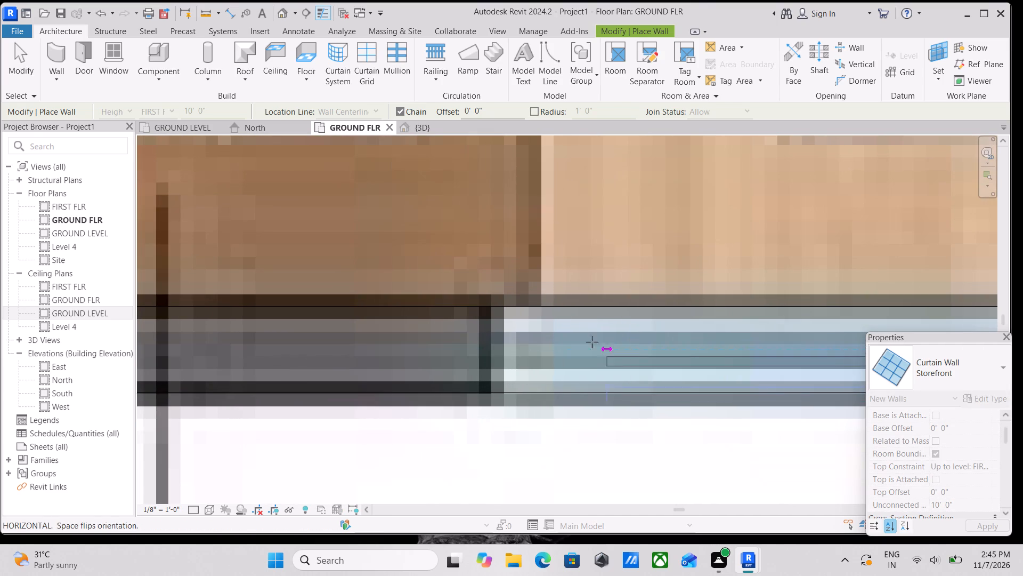
pyautogui.click(489, 346)
pyautogui.scroll(-4, 490, 347)
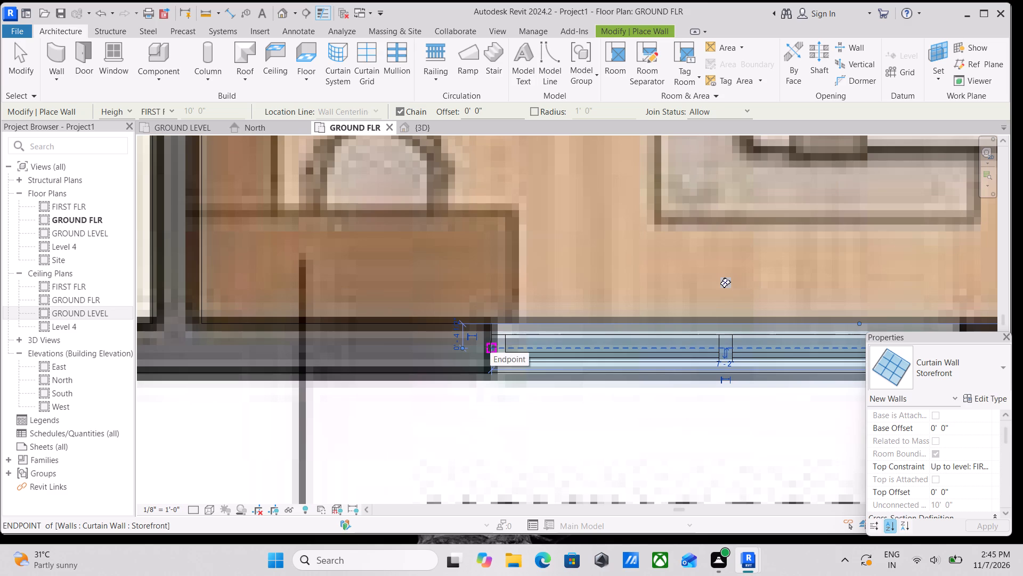
pyautogui.press('Escape')
# Draw a Storefront curtain wall over the full length of the window in the drawing room's outer wall.
pyautogui.scroll(-4, 498, 347)
pyautogui.scroll(-3, 453, 356)
pyautogui.moveTo(453, 356); pyautogui.dragTo(803, 350, button='middle')
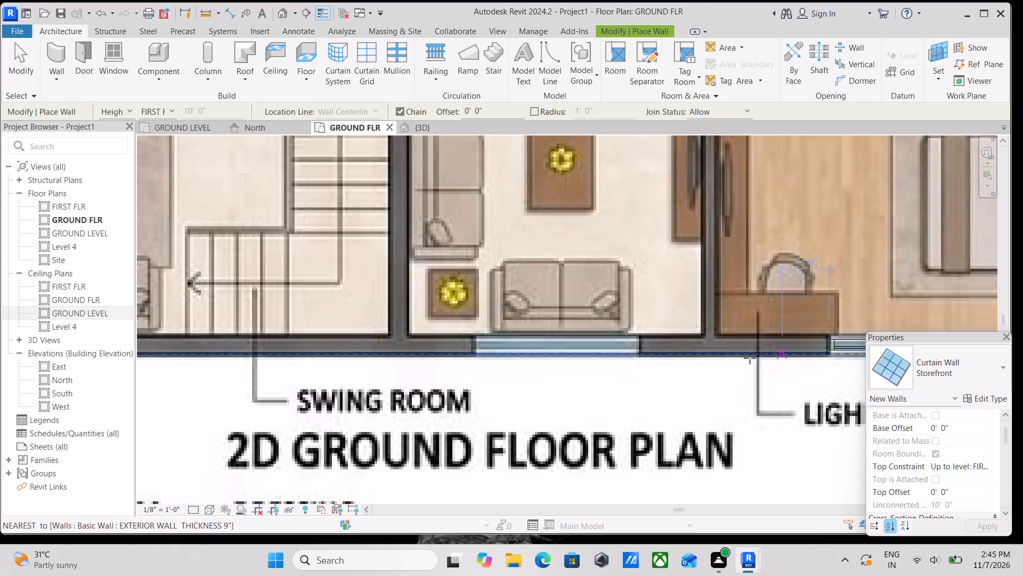
pyautogui.scroll(11, 651, 357)
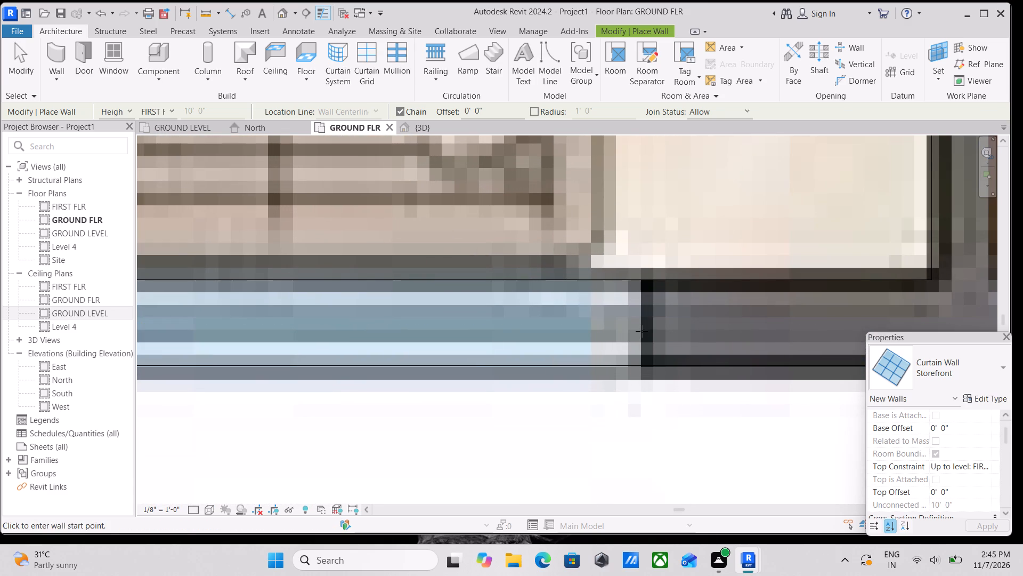
pyautogui.click(642, 331)
pyautogui.scroll(-2, 518, 336)
pyautogui.moveTo(518, 337); pyautogui.dragTo(912, 325, button='middle')
pyautogui.moveTo(541, 326); pyautogui.dragTo(543, 327, button='middle')
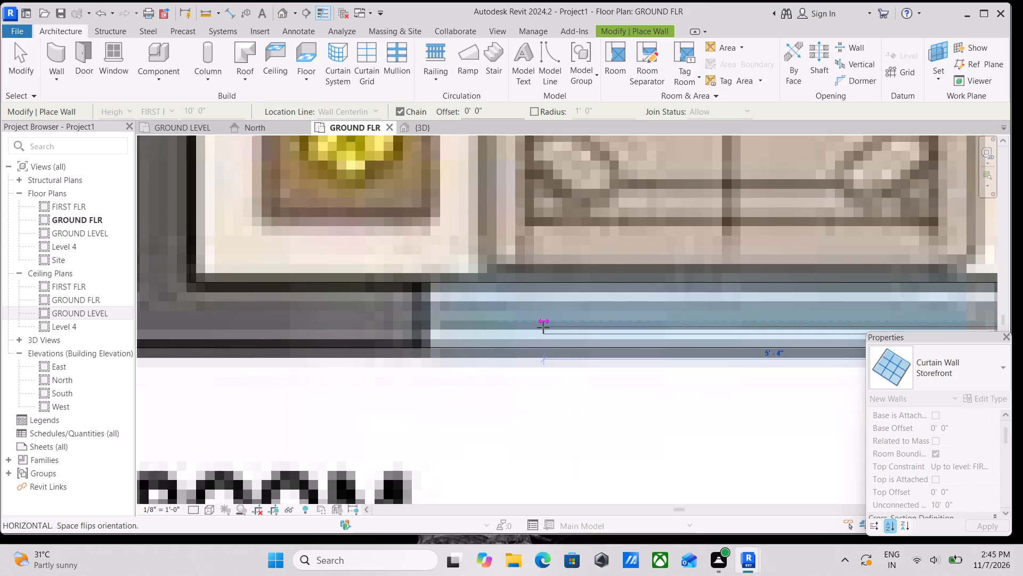
pyautogui.moveTo(543, 327); pyautogui.dragTo(709, 362, button='middle')
pyautogui.scroll(3, 598, 353)
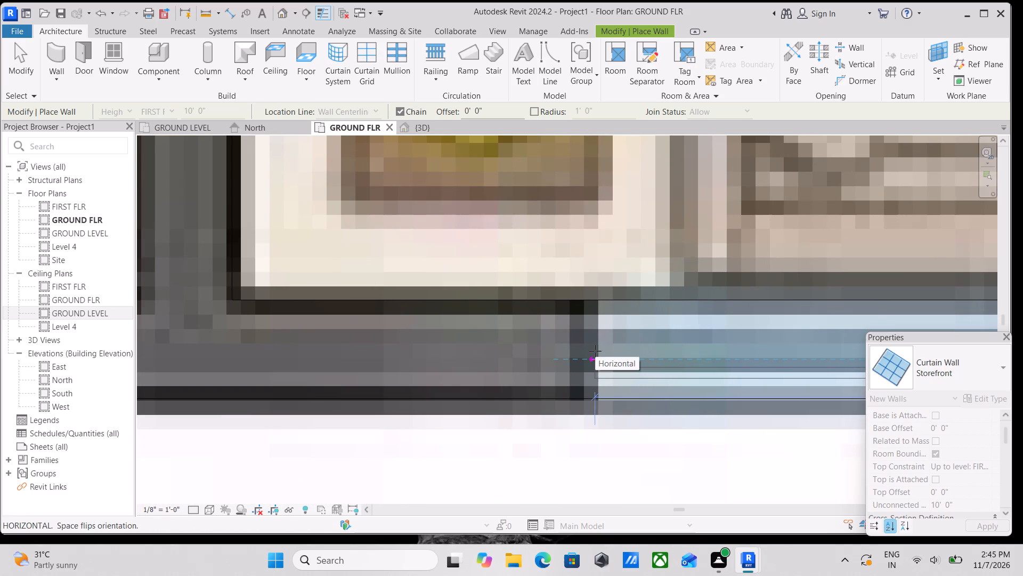
pyautogui.click(597, 353)
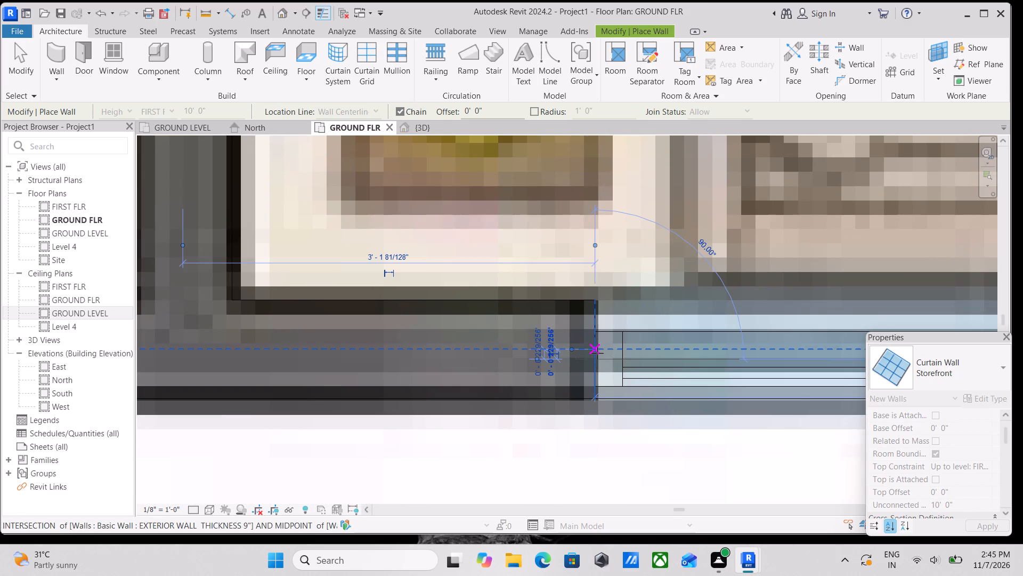
pyautogui.press('Escape')
# Examine the outer walls around the ground floor plan image for windows still to place, and end wall placement.
pyautogui.scroll(-4, 599, 353)
pyautogui.scroll(-3, 638, 372)
pyautogui.moveTo(607, 359); pyautogui.dragTo(640, 360, button='middle')
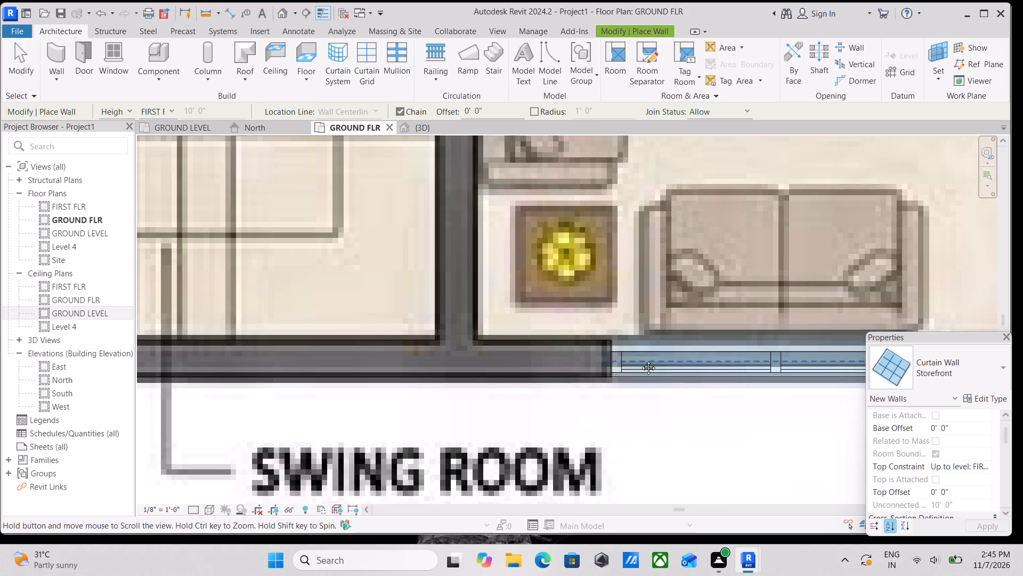
pyautogui.moveTo(640, 360); pyautogui.dragTo(772, 348, button='middle')
pyautogui.scroll(-12, 539, 341)
pyautogui.moveTo(539, 341); pyautogui.dragTo(611, 392, button='middle')
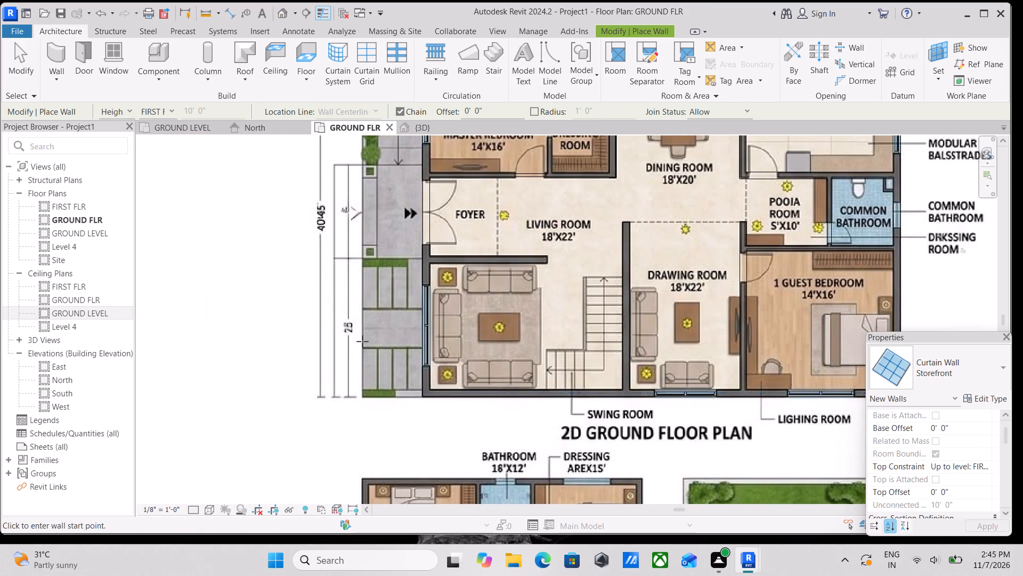
pyautogui.moveTo(368, 348); pyautogui.dragTo(458, 421, button='middle')
pyautogui.scroll(-3, 529, 318)
pyautogui.moveTo(528, 322); pyautogui.dragTo(504, 366, button='middle')
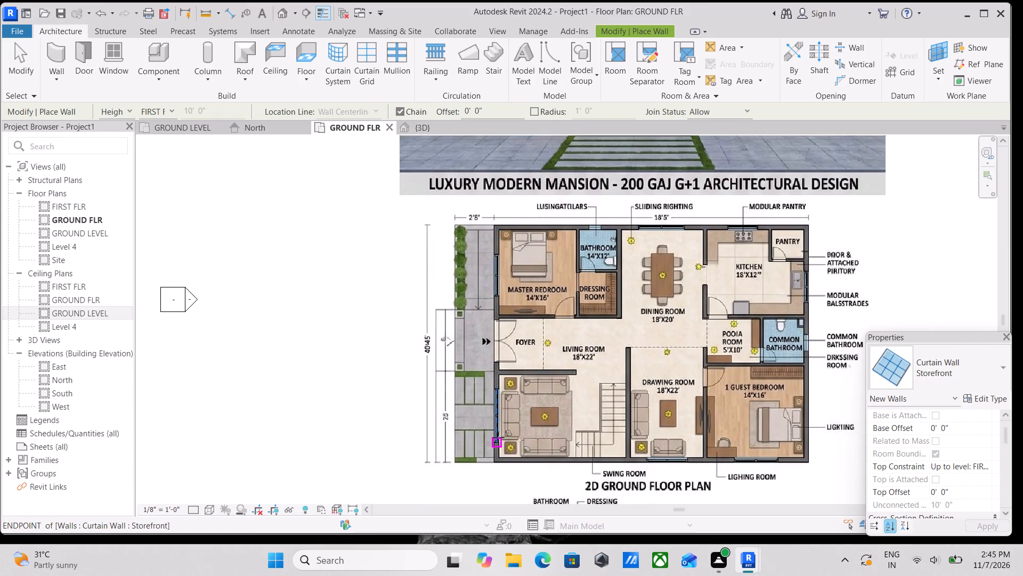
pyautogui.scroll(3, 586, 324)
pyautogui.press('Escape')
pyautogui.moveTo(603, 262); pyautogui.dragTo(593, 346, button='middle')
pyautogui.scroll(1, 593, 346)
pyautogui.scroll(3, 596, 289)
pyautogui.press('Escape')
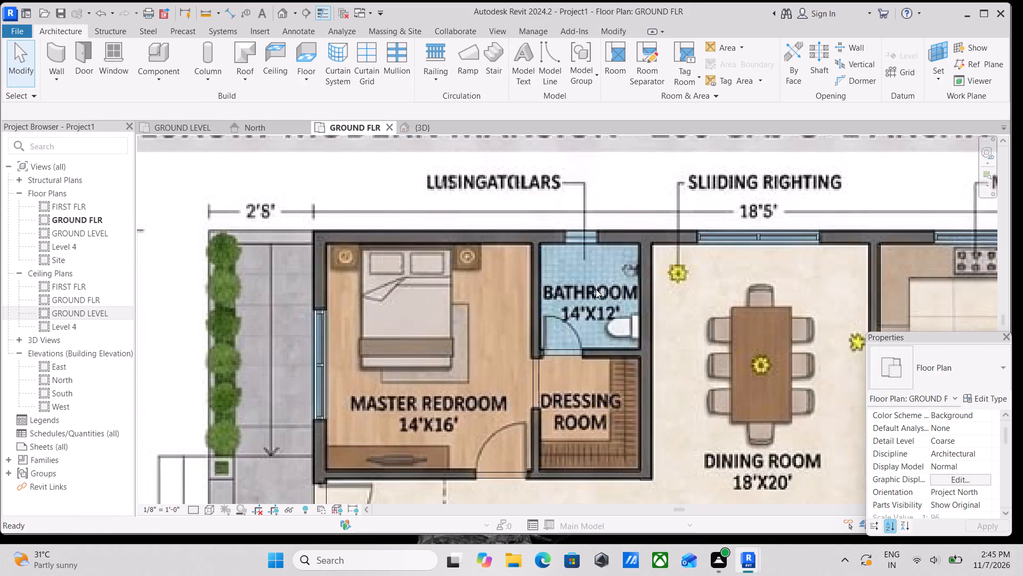
pyautogui.moveTo(589, 278); pyautogui.dragTo(606, 348, button='middle')
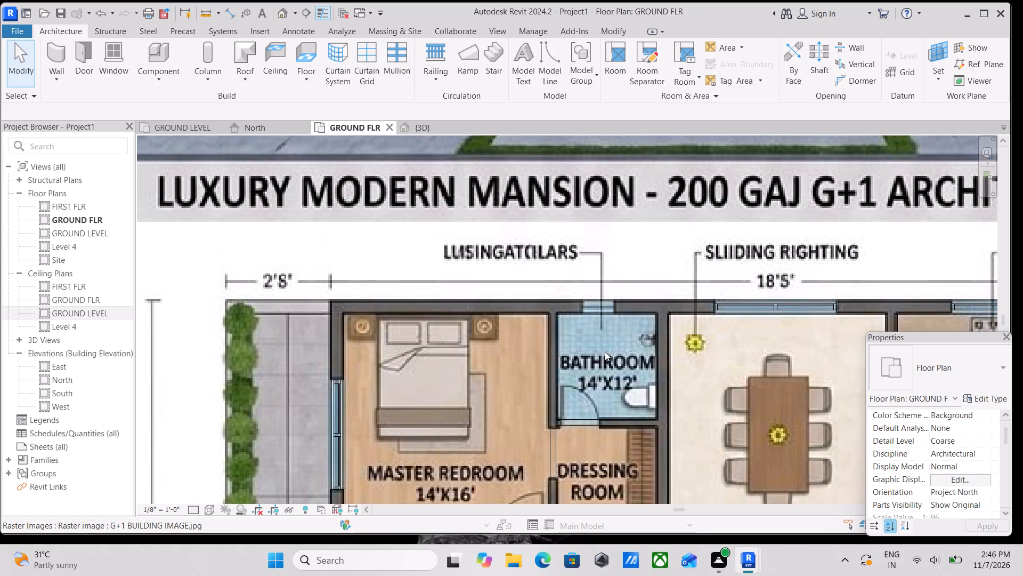
# Place a Fixed 24" x 24" window in the bathroom's outer wall, about 2'-10" from the partition beside the master bedroom.
pyautogui.write('WN')
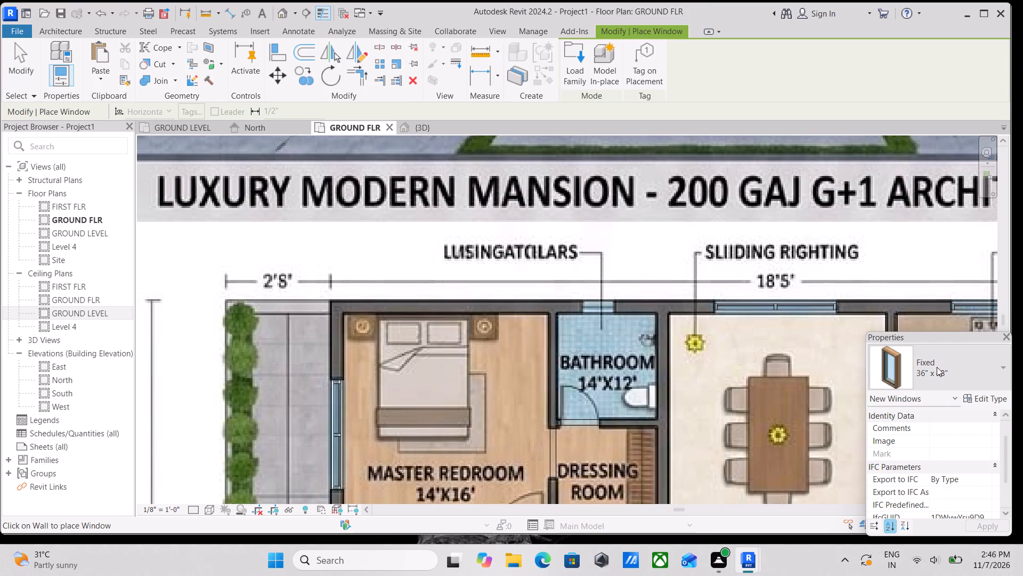
pyautogui.click(1021, 379)
pyautogui.click(997, 370)
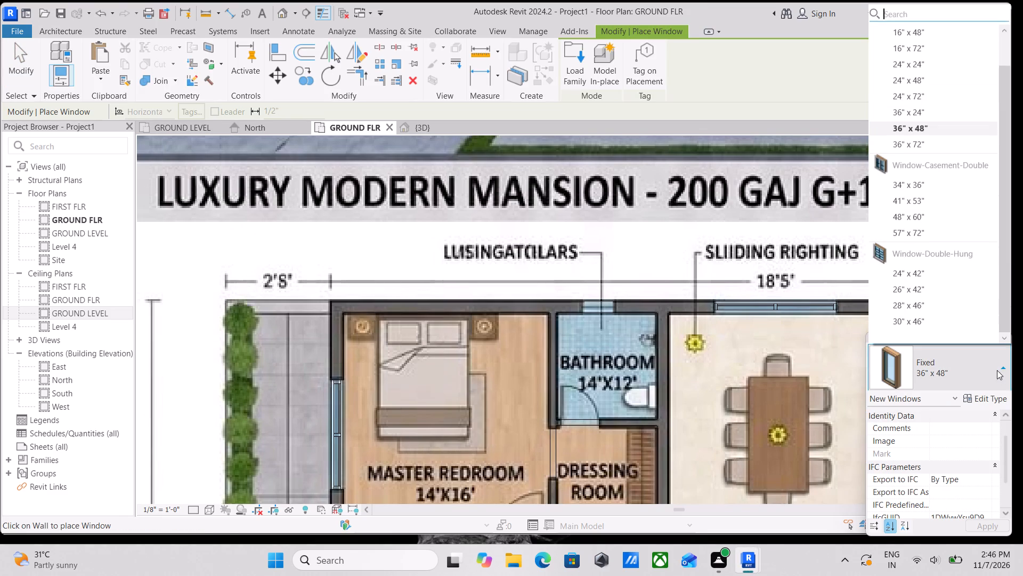
pyautogui.click(914, 66)
pyautogui.scroll(4, 592, 302)
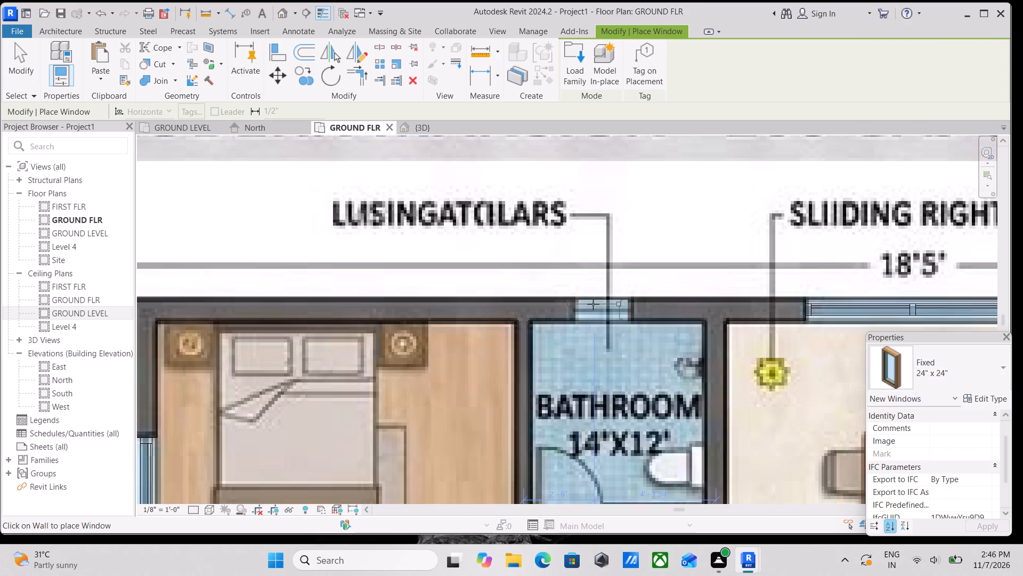
pyautogui.scroll(8, 598, 310)
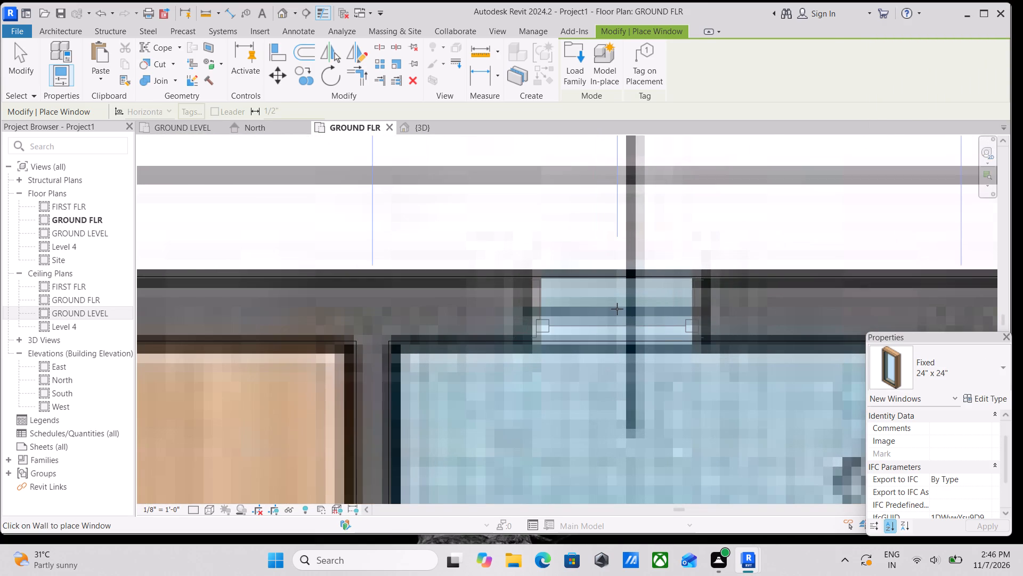
pyautogui.scroll(2, 617, 309)
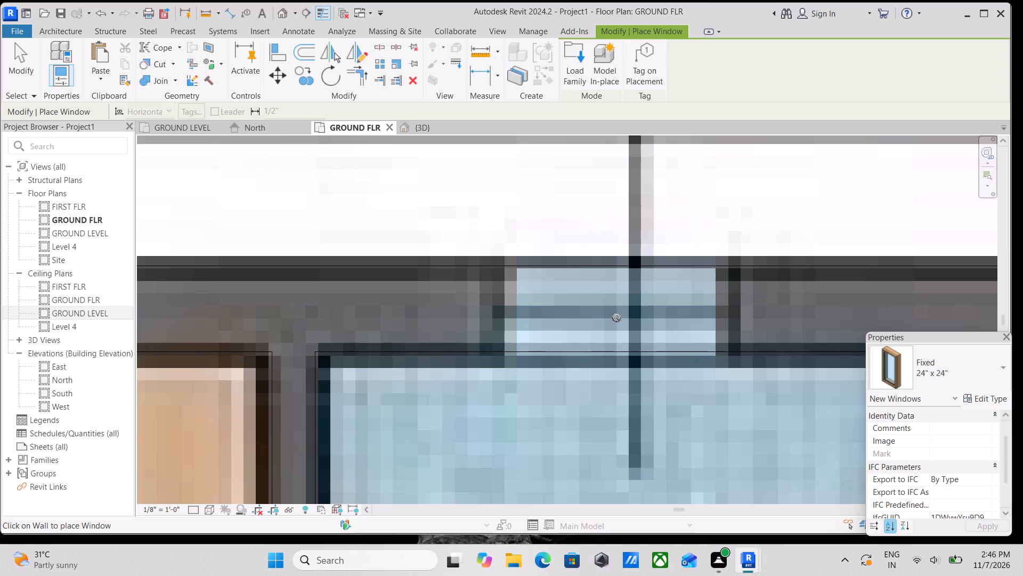
pyautogui.click(618, 312)
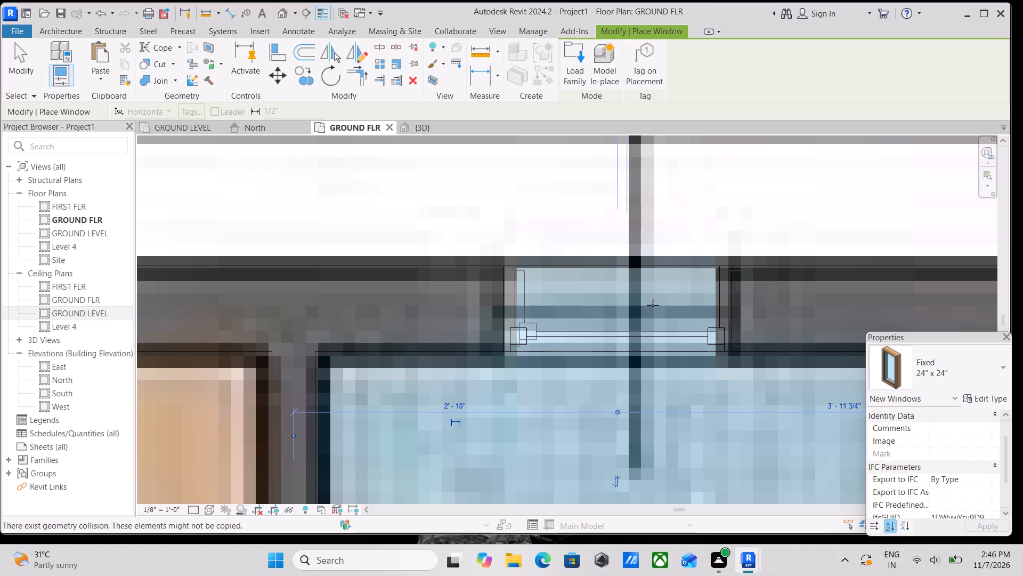
# Place a Fixed 24" x 24" window in the common bathroom's outer wall, about 4'-3" from the kitchen partition, and end window placement.
pyautogui.scroll(-3, 731, 283)
pyautogui.press('Escape')
pyautogui.scroll(-4, 631, 290)
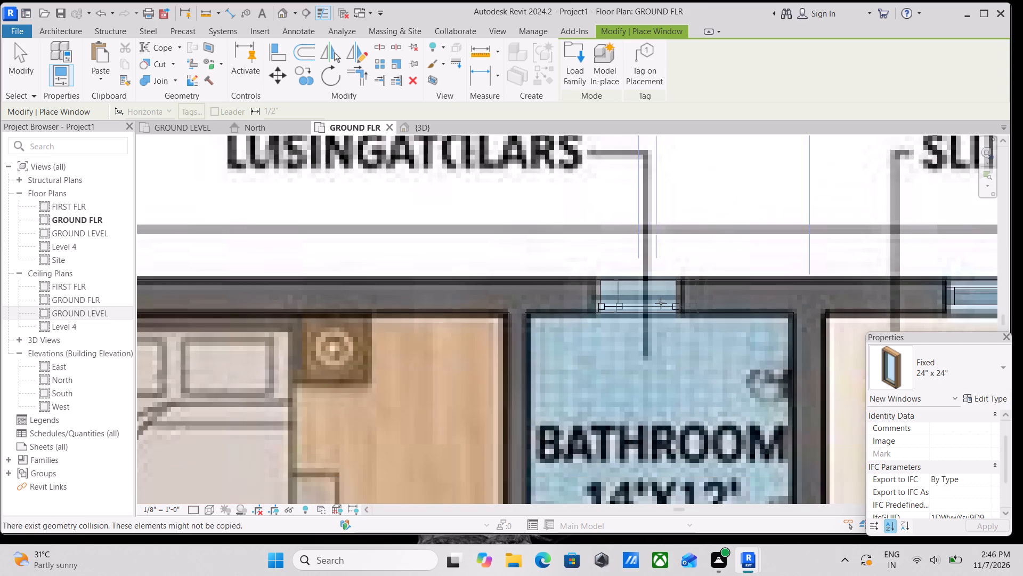
pyautogui.scroll(-4, 666, 315)
pyautogui.moveTo(647, 350); pyautogui.dragTo(627, 234, button='middle')
pyautogui.scroll(-5, 626, 318)
pyautogui.moveTo(623, 316); pyautogui.dragTo(609, 203, button='middle')
pyautogui.scroll(-1, 609, 207)
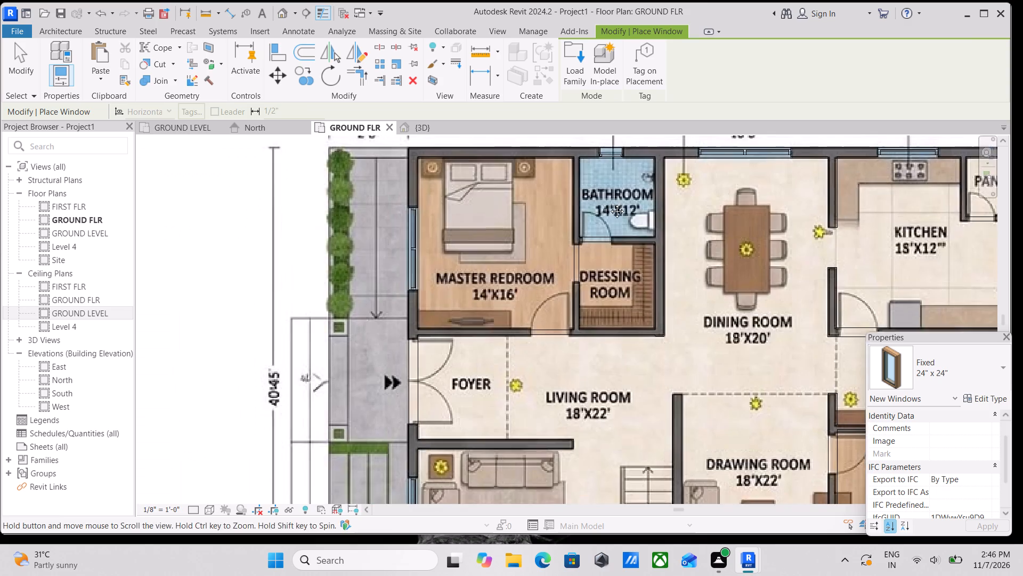
pyautogui.moveTo(609, 203); pyautogui.dragTo(609, 204, button='middle')
pyautogui.scroll(-5, 610, 303)
pyautogui.moveTo(610, 303); pyautogui.dragTo(609, 220, button='middle')
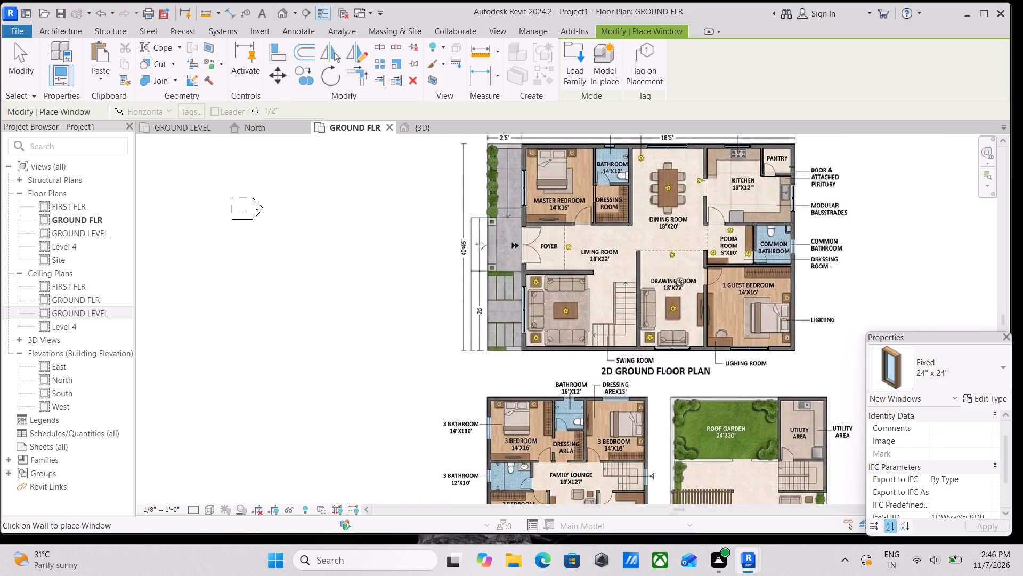
pyautogui.scroll(2, 695, 284)
pyautogui.moveTo(687, 273); pyautogui.dragTo(639, 411, button='middle')
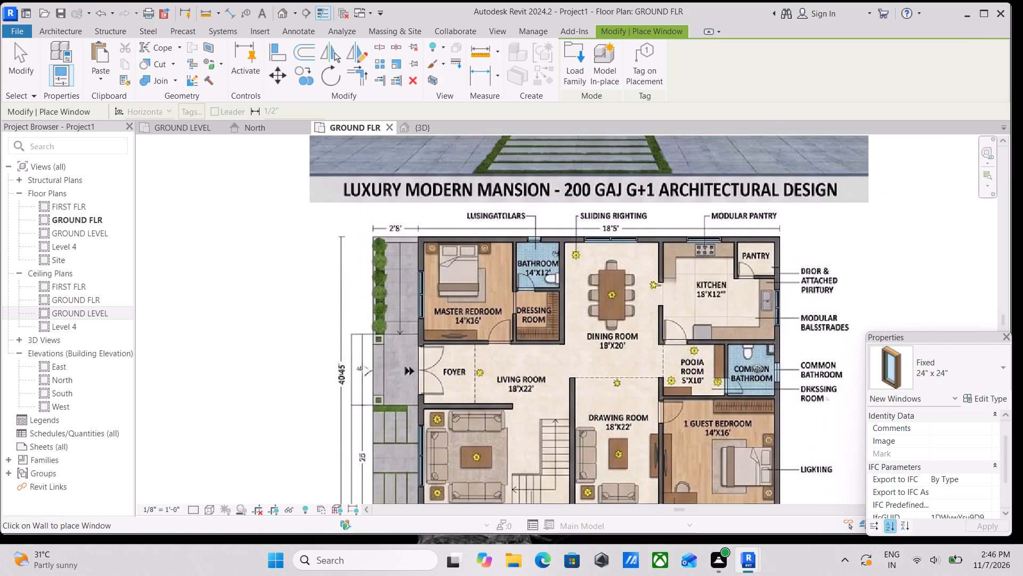
pyautogui.scroll(12, 780, 368)
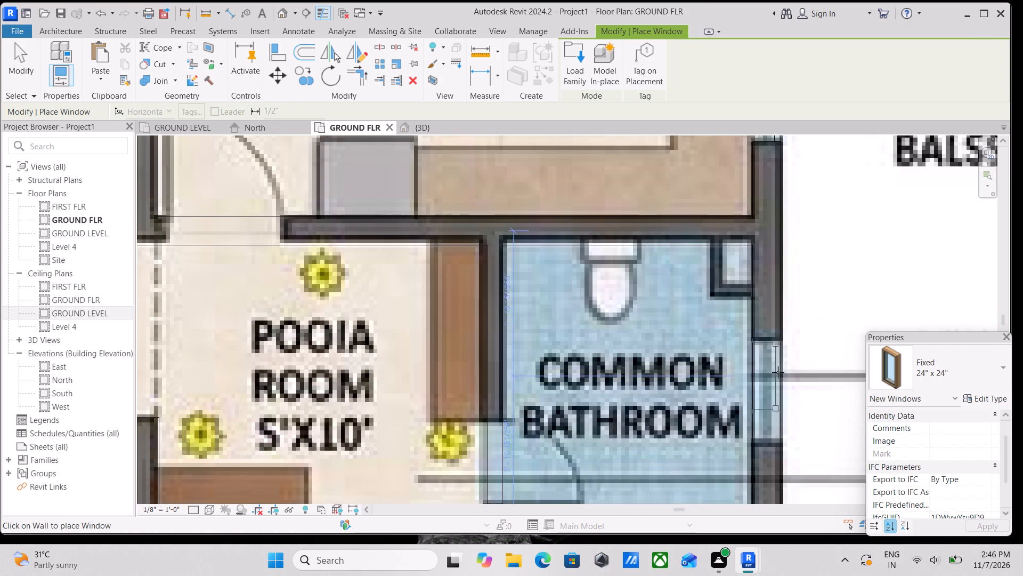
pyautogui.scroll(2, 773, 385)
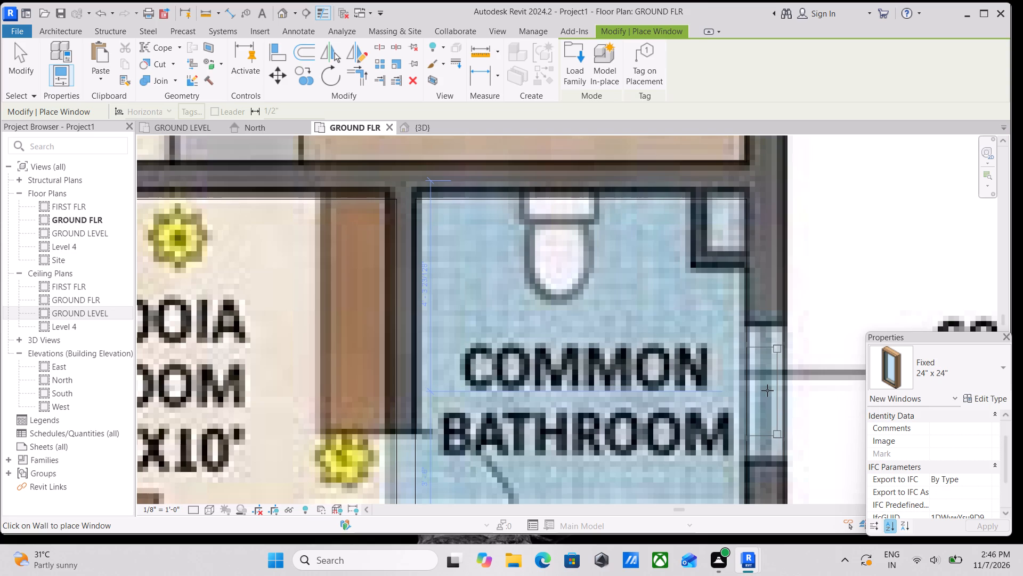
pyautogui.click(767, 390)
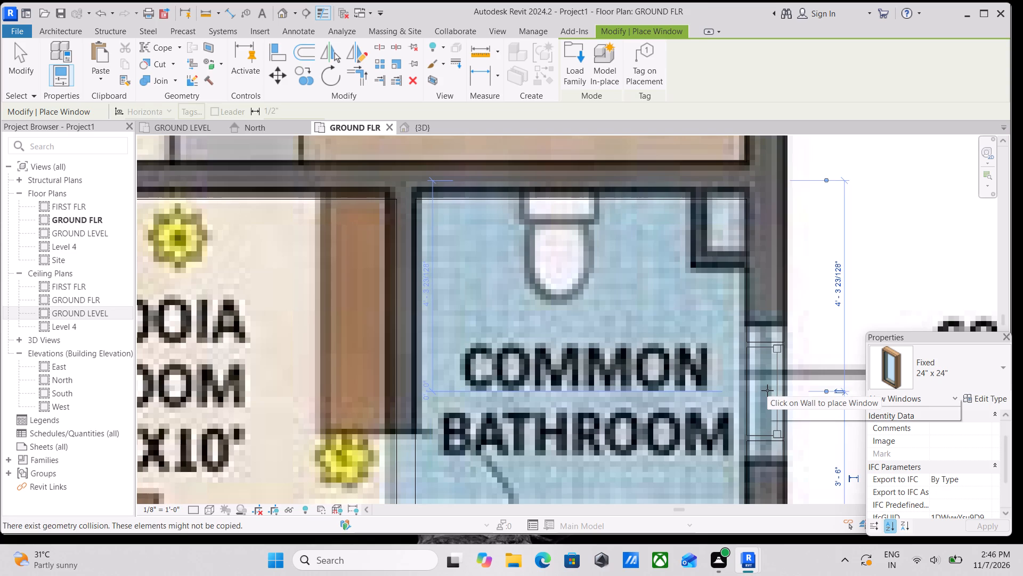
pyautogui.press('Escape')
pyautogui.press('Escape')
pyautogui.press('Escape')
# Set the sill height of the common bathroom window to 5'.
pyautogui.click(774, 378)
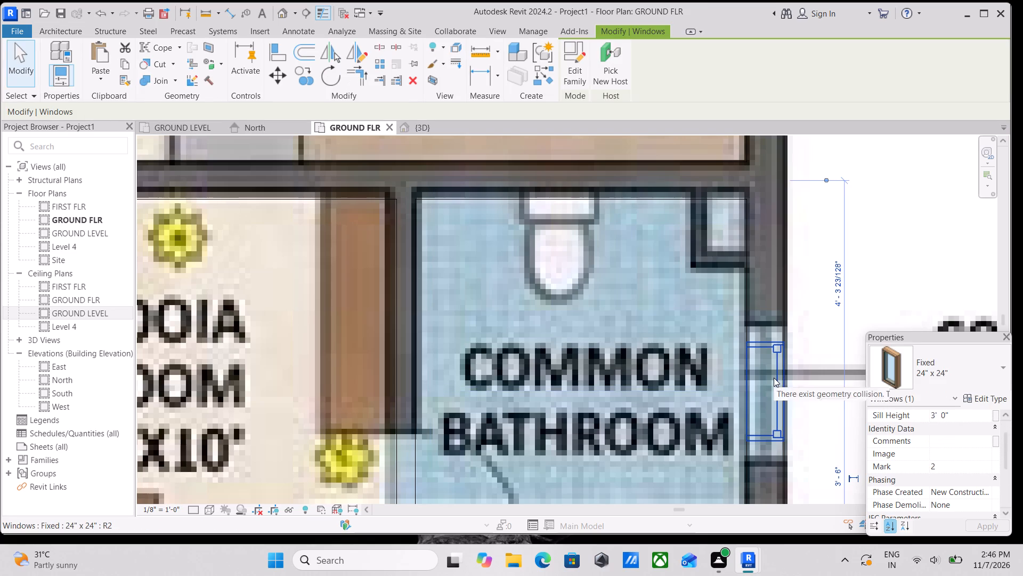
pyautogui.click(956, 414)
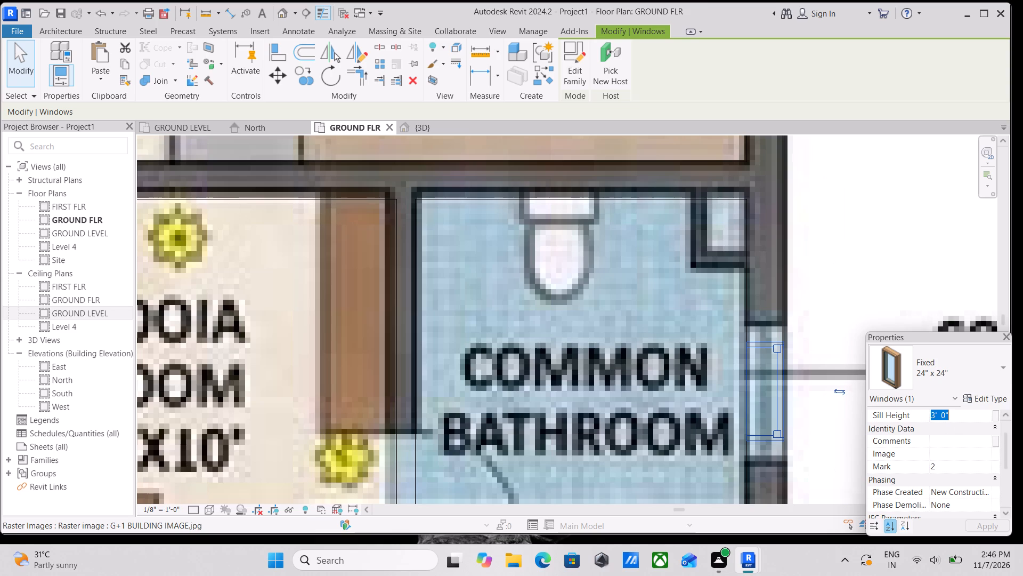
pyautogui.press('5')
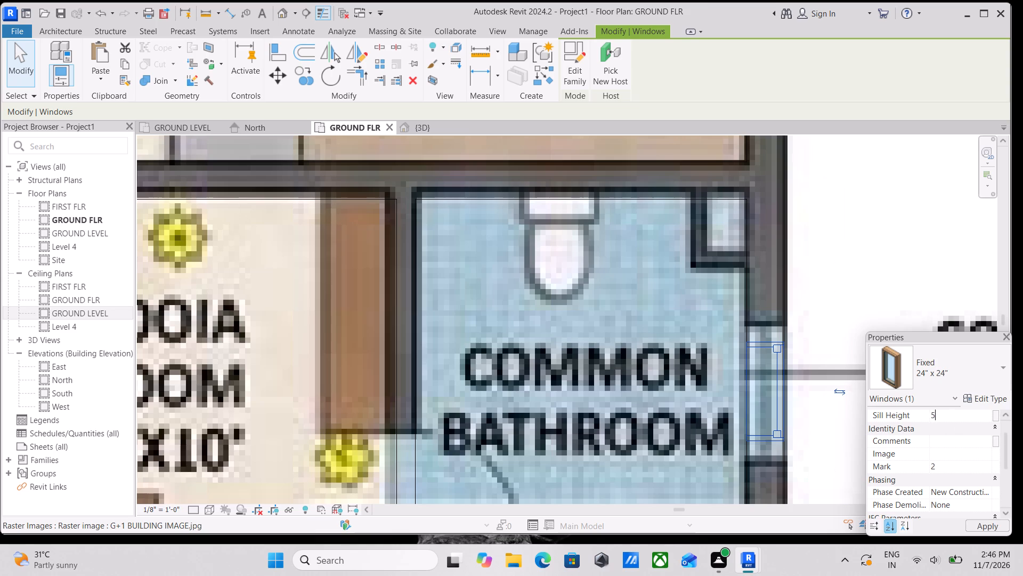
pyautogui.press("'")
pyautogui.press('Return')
# Set the sill height of the common bathroom window to 6' and deselect it.
pyautogui.scroll(-1, 751, 418)
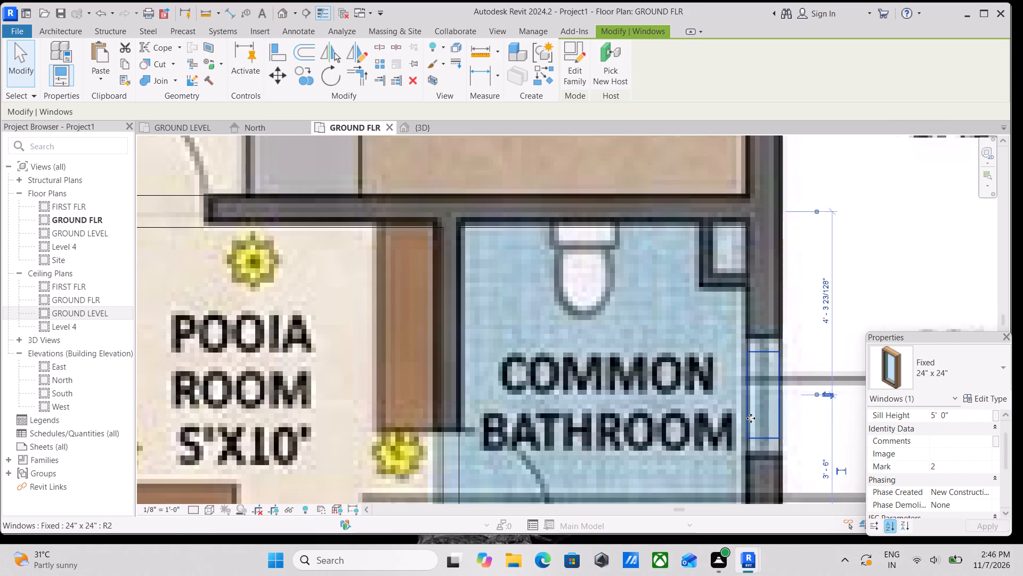
pyautogui.scroll(-1, 751, 418)
pyautogui.click(949, 418)
pyautogui.moveTo(978, 413); pyautogui.dragTo(975, 413)
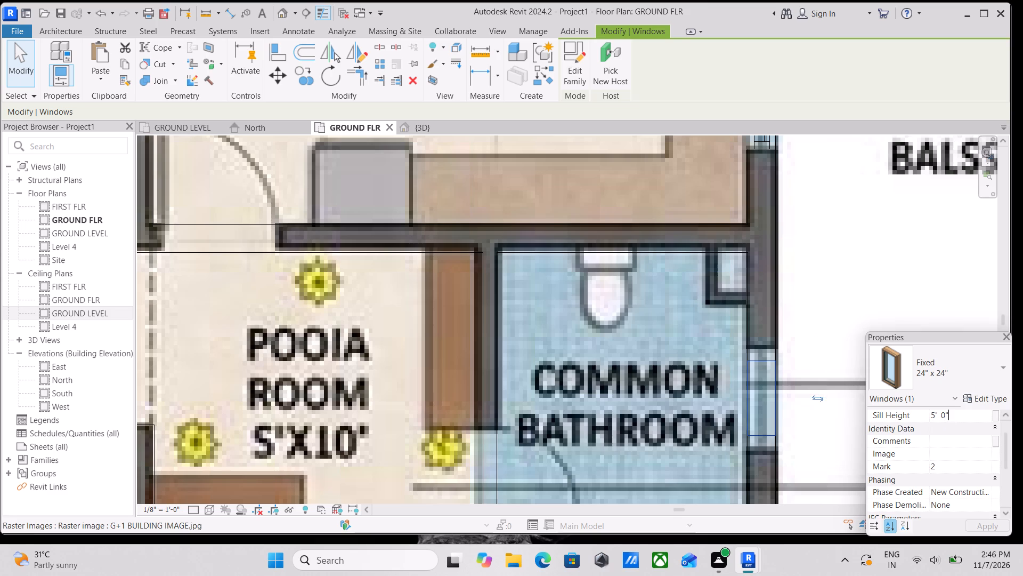
pyautogui.moveTo(975, 413); pyautogui.dragTo(892, 425)
pyautogui.write("6'")
pyautogui.press('Return')
pyautogui.scroll(-1, 701, 354)
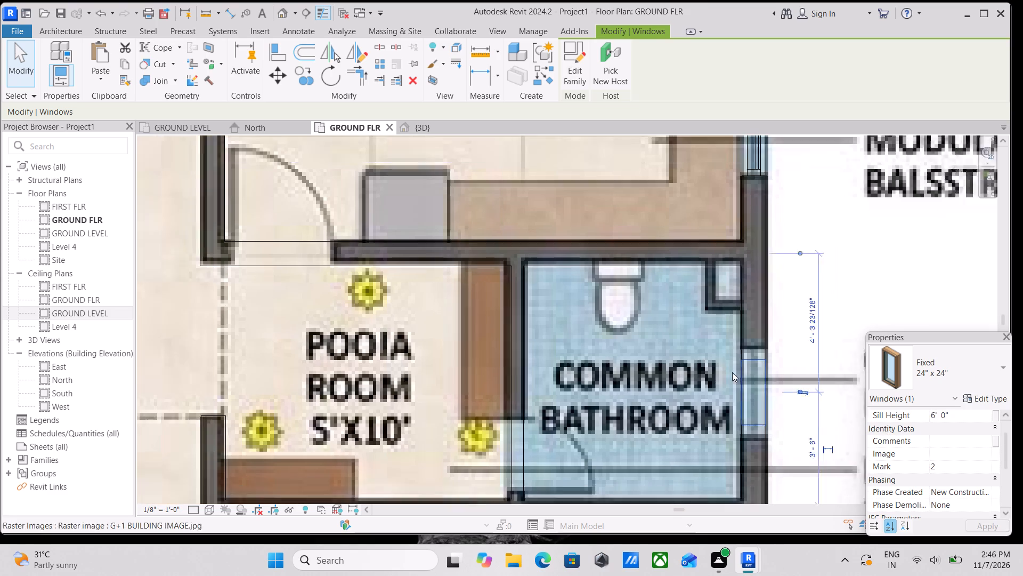
pyautogui.scroll(-1, 732, 372)
pyautogui.press('Escape')
# Set the sill height of the fixed window in the bathroom beside the master bedroom to 6' and deselect it.
pyautogui.scroll(-3, 705, 369)
pyautogui.moveTo(687, 364); pyautogui.dragTo(789, 450, button='middle')
pyautogui.scroll(-3, 589, 280)
pyautogui.moveTo(604, 313); pyautogui.dragTo(723, 472, button='middle')
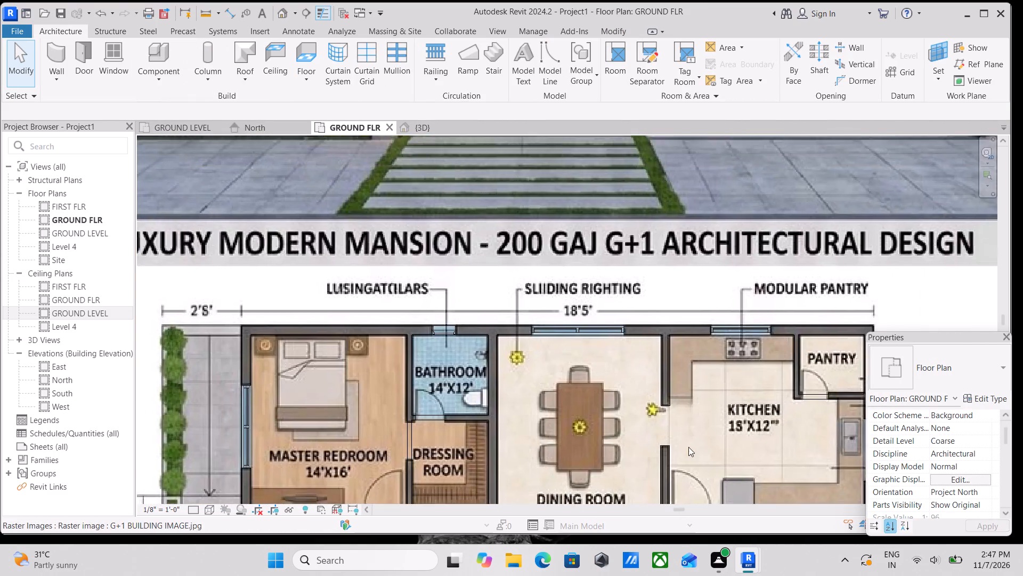
pyautogui.scroll(1, 680, 437)
pyautogui.click(401, 314)
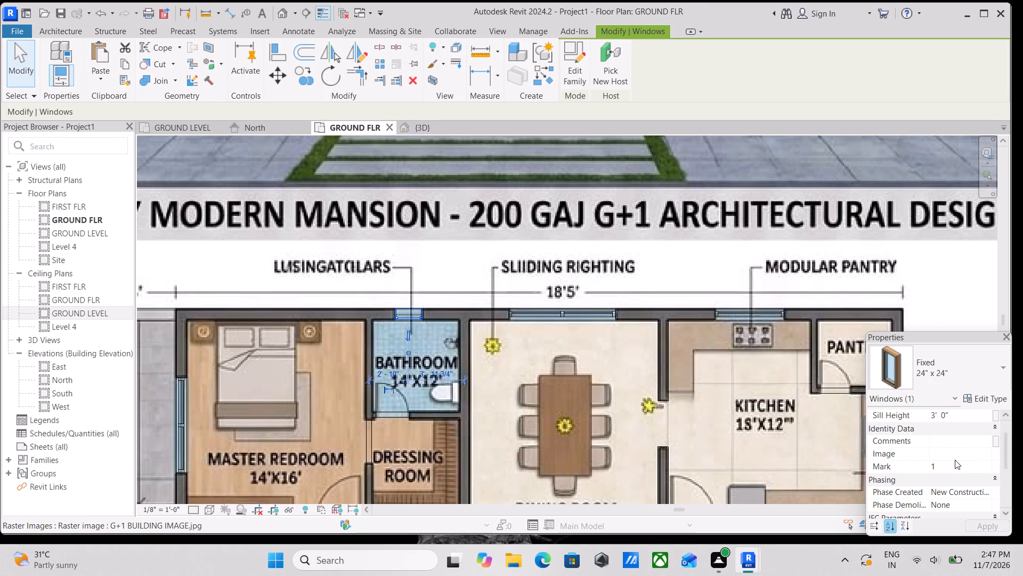
pyautogui.click(951, 415)
pyautogui.moveTo(970, 414); pyautogui.dragTo(863, 420)
pyautogui.click(956, 415)
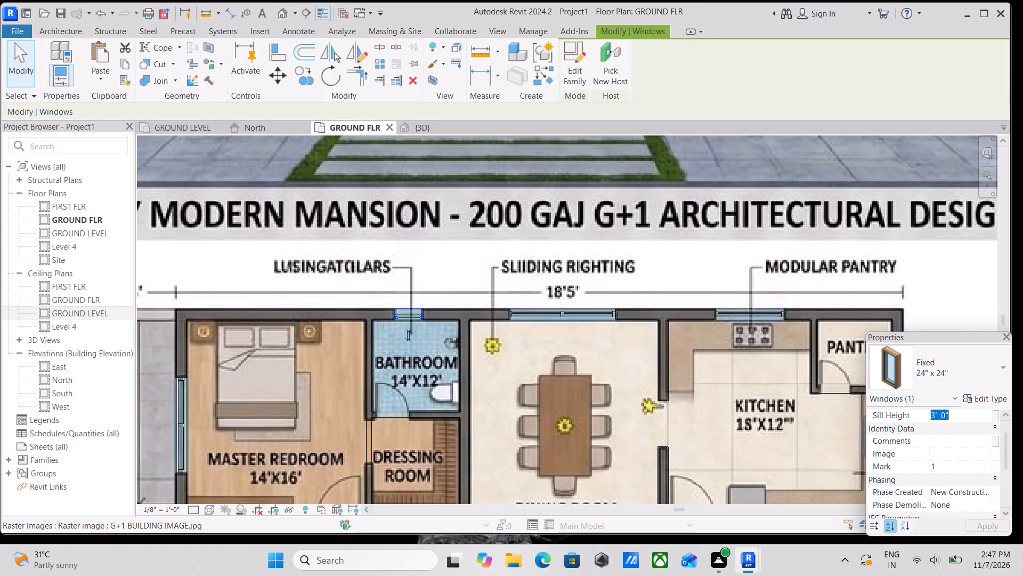
pyautogui.press('6')
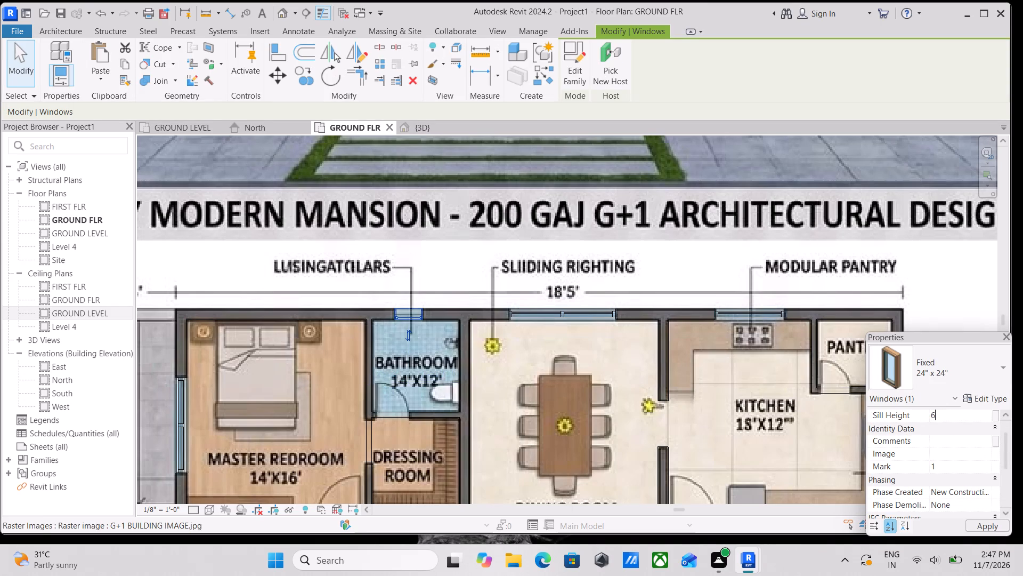
pyautogui.press("'")
pyautogui.press('Return')
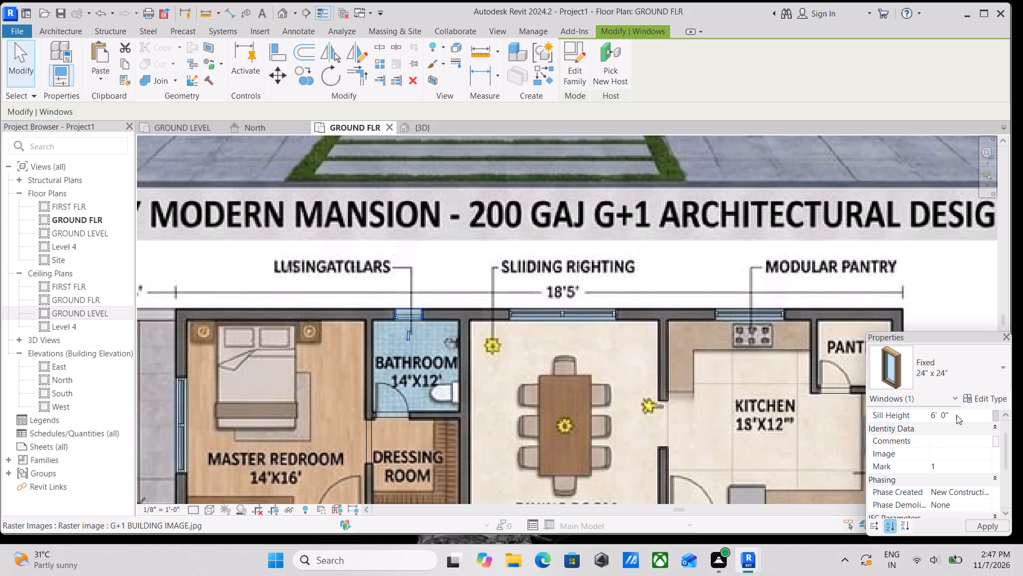
pyautogui.scroll(-1, 681, 385)
pyautogui.scroll(1, 734, 343)
pyautogui.press('Escape')
# Start placing a Single-Flush door at the opening between the master bedroom's bathroom and the dressing room.
pyautogui.scroll(-4, 737, 338)
pyautogui.scroll(-1, 530, 391)
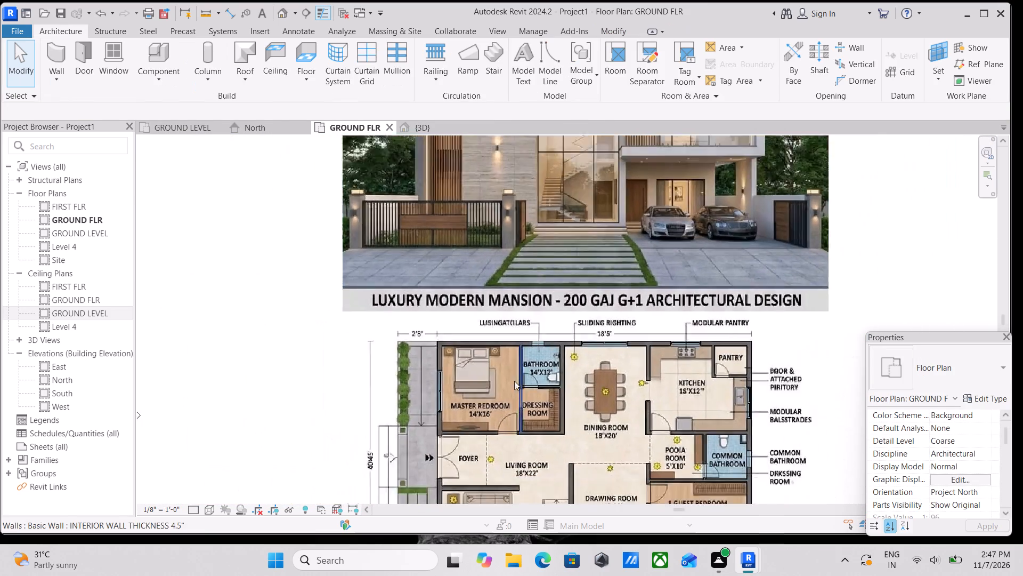
pyautogui.scroll(-4, 514, 381)
pyautogui.moveTo(521, 372); pyautogui.dragTo(573, 311, button='middle')
pyautogui.scroll(4, 573, 314)
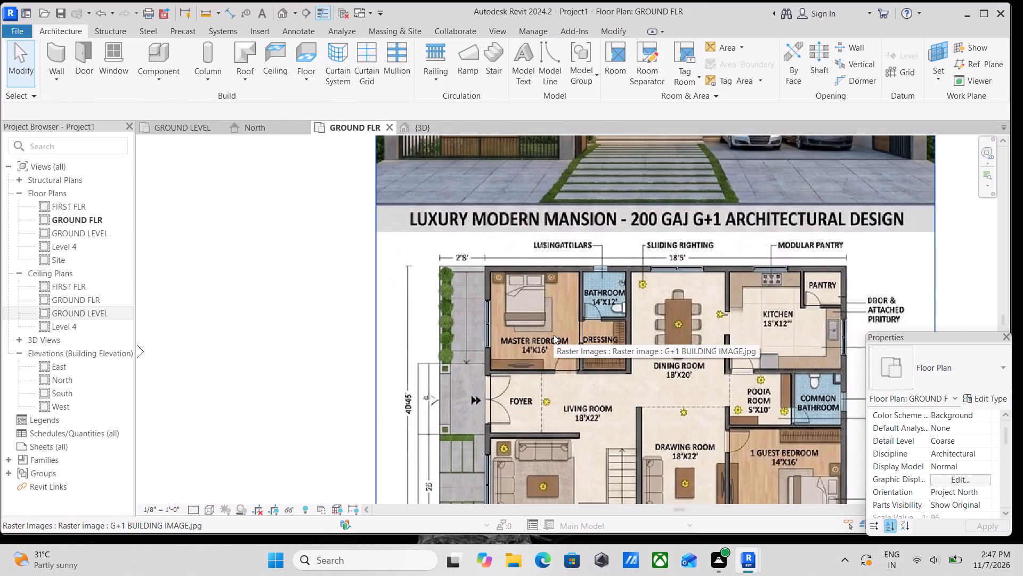
pyautogui.scroll(3, 554, 335)
pyautogui.moveTo(598, 315); pyautogui.dragTo(613, 257, button='middle')
pyautogui.scroll(3, 590, 341)
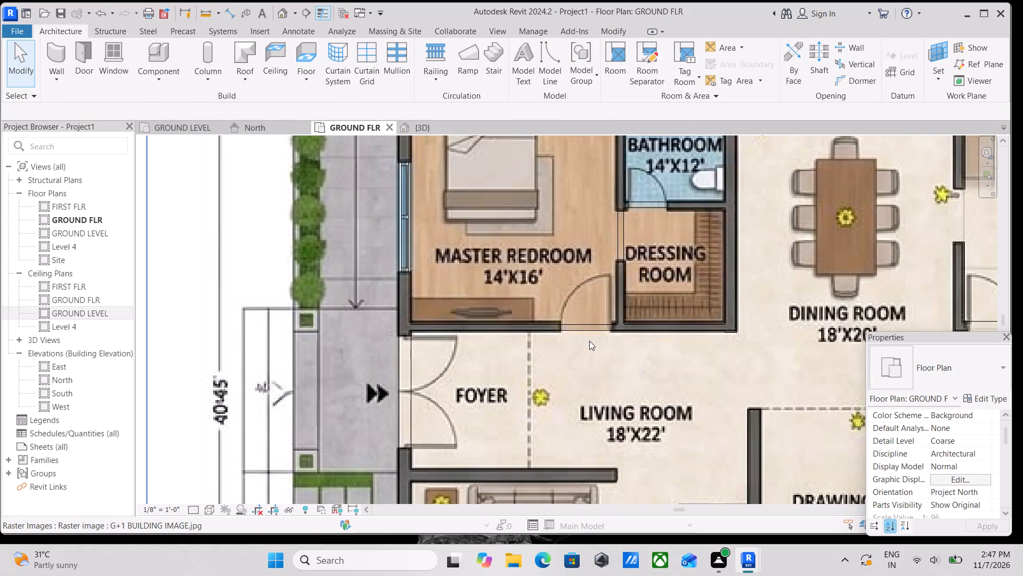
pyautogui.write('DR')
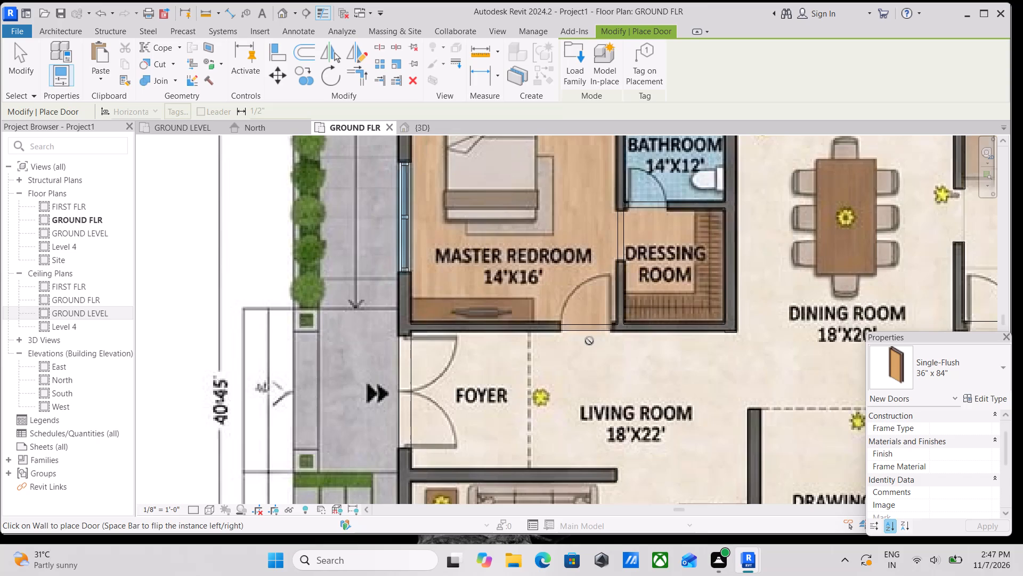
pyautogui.moveTo(671, 236); pyautogui.dragTo(623, 417, button='middle')
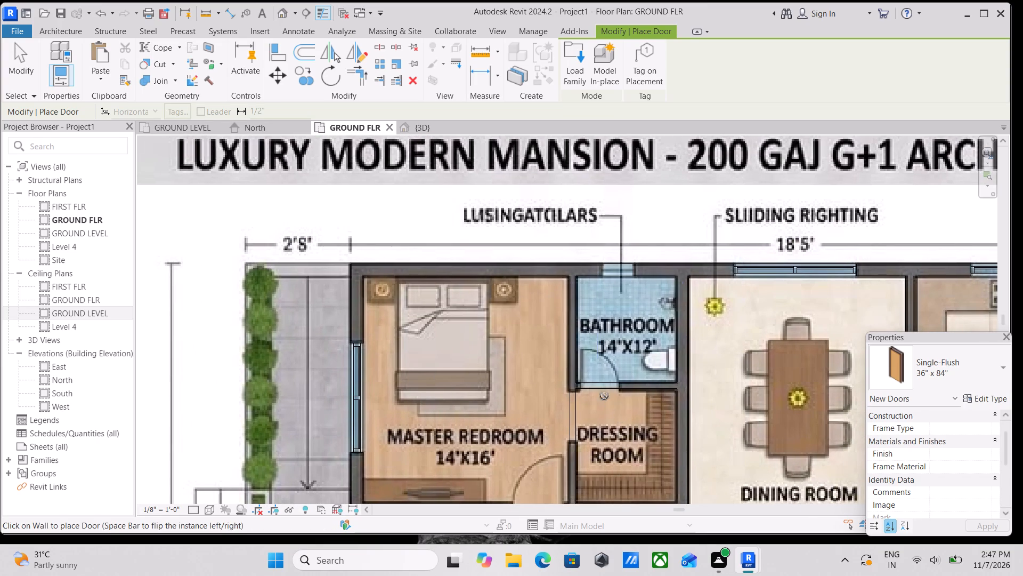
pyautogui.scroll(6, 599, 378)
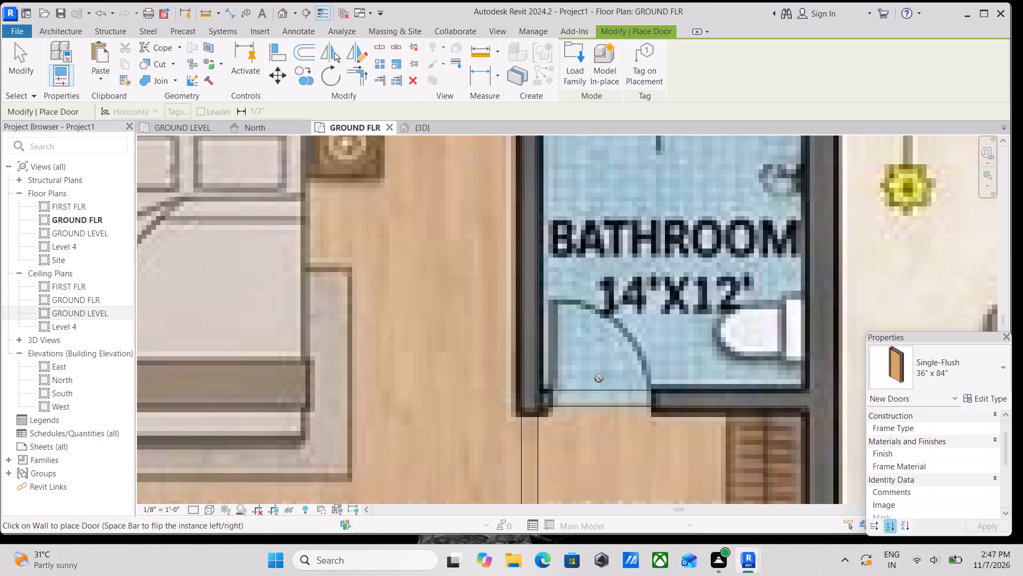
# Duplicate the Single-Flush 36" x 84" door type under the name BATHROOM 2' X 7'.
pyautogui.scroll(1, 599, 378)
pyautogui.click(988, 397)
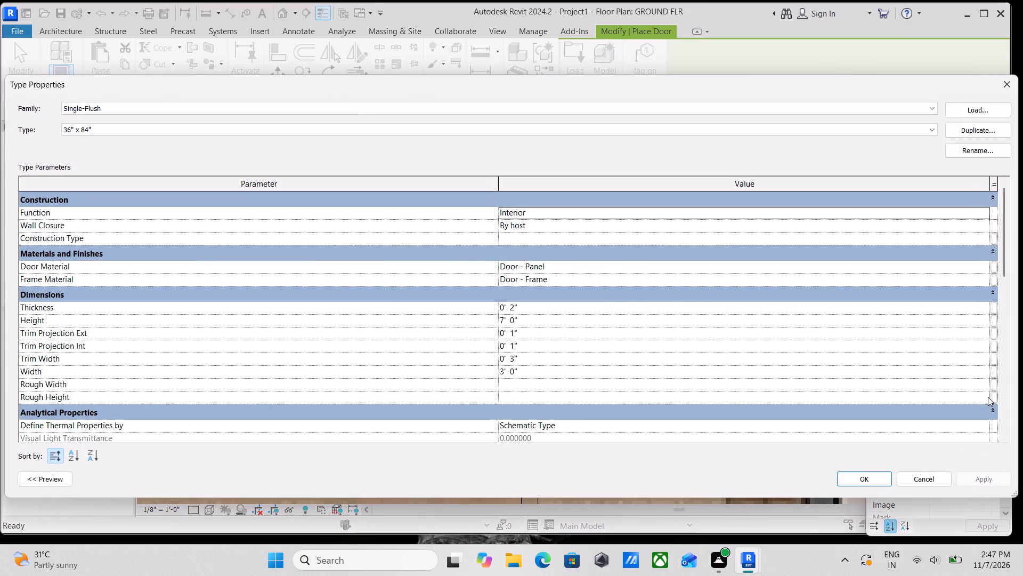
pyautogui.click(986, 128)
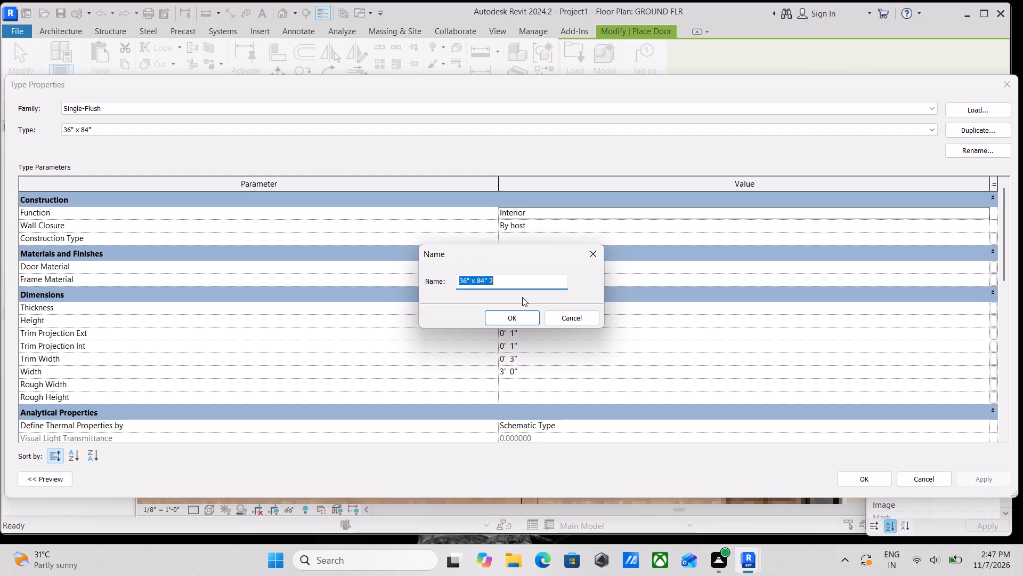
pyautogui.write('BA')
pyautogui.write('THROO')
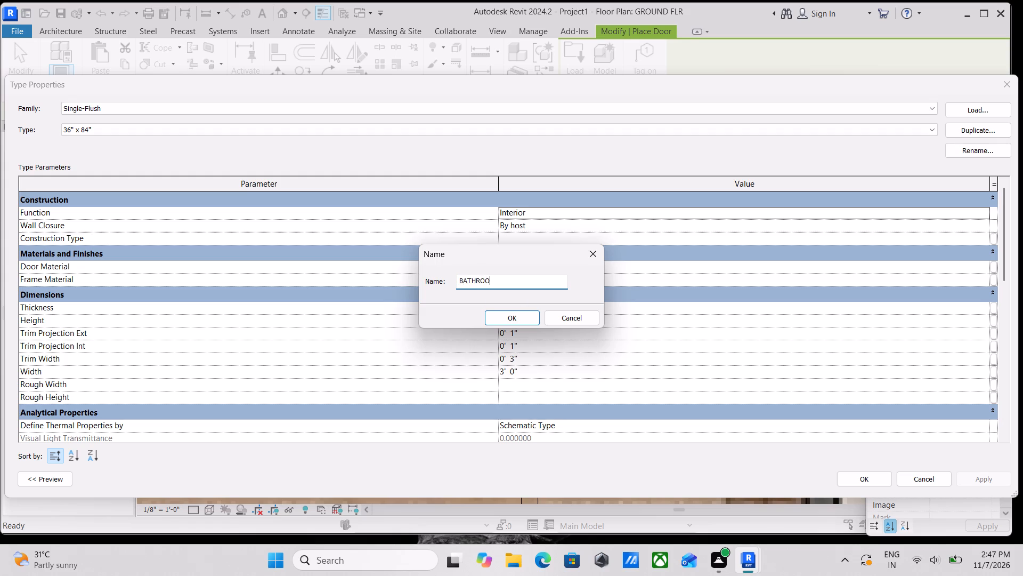
pyautogui.write('M')
pyautogui.press('space')
pyautogui.press('2')
pyautogui.press("'")
pyautogui.press('space')
pyautogui.write("X 7'")
pyautogui.click(509, 316)
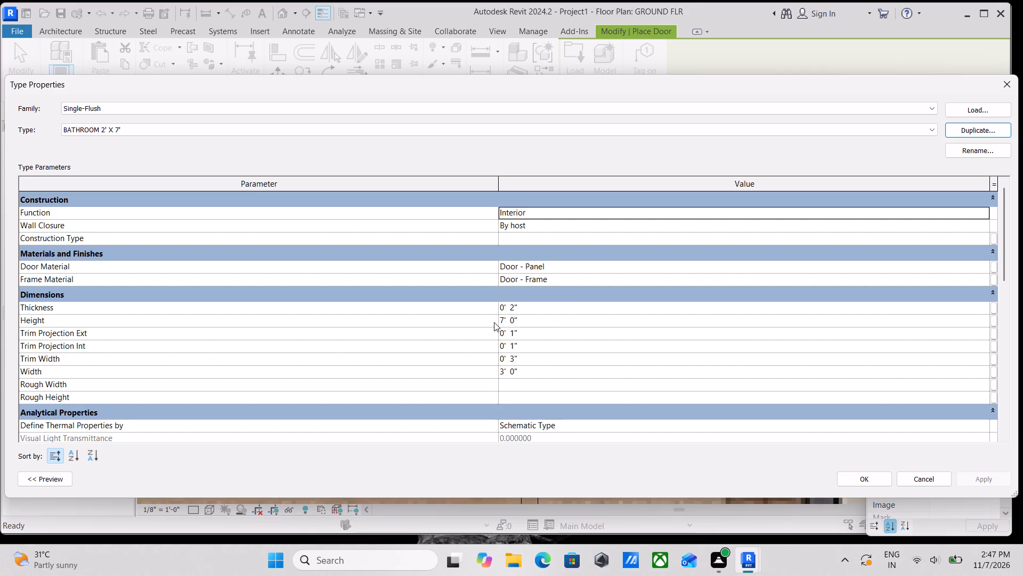
# Set the width of the BATHROOM 2' X 7' door type to 2' and apply it.
pyautogui.click(533, 371)
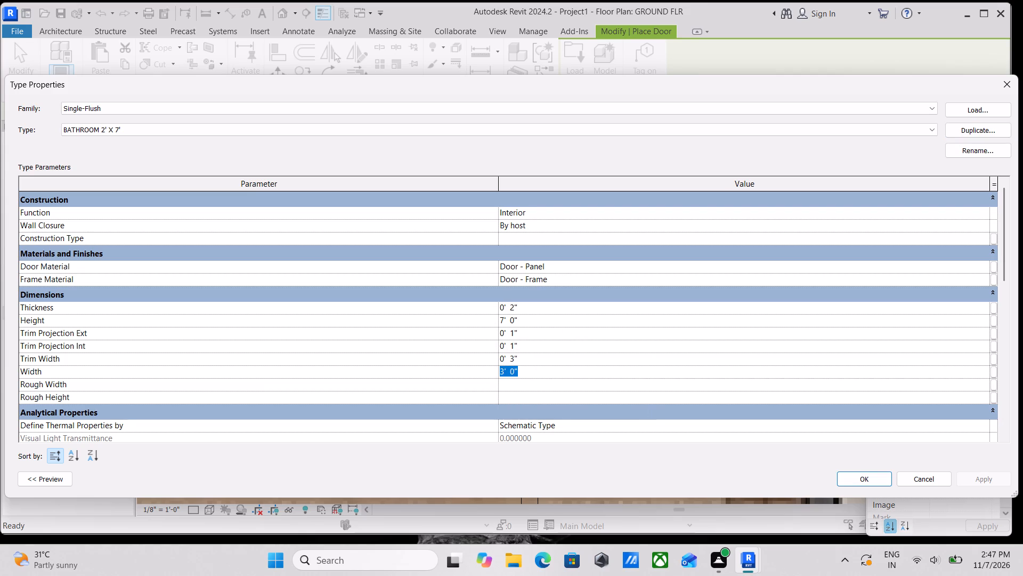
pyautogui.press('2')
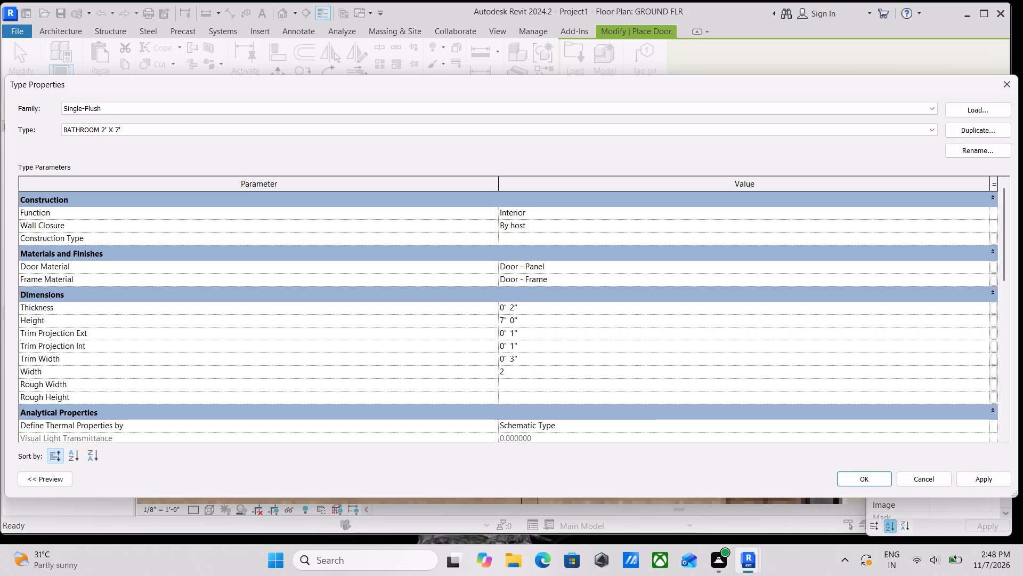
pyautogui.press("'")
pyautogui.press('Return')
pyautogui.click(997, 481)
pyautogui.click(842, 479)
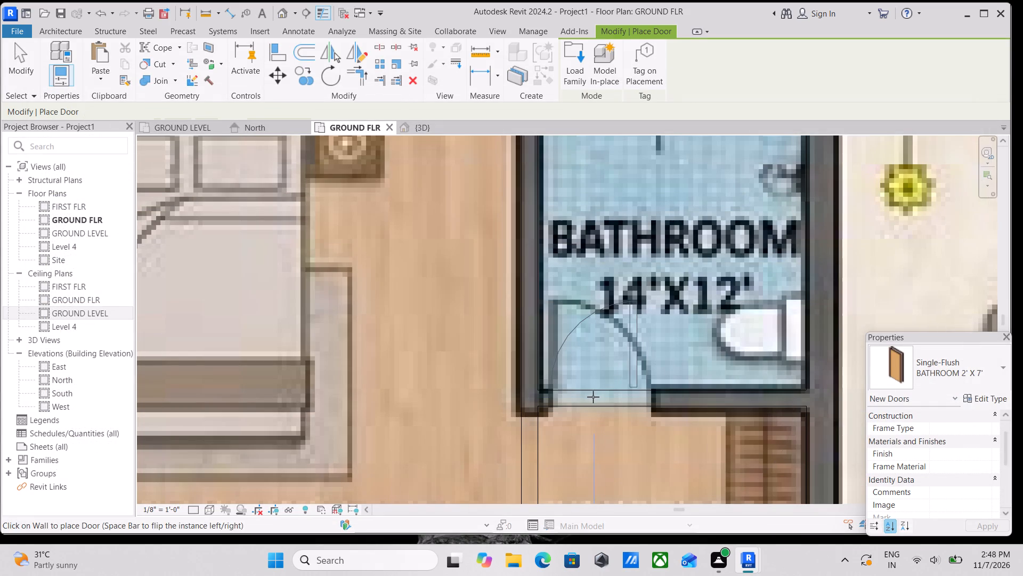
# Place the BATHROOM 2' X 7' door in the wall opening between bathroom and dressing room, flipping its swing to match the plan image.
pyautogui.scroll(3, 595, 403)
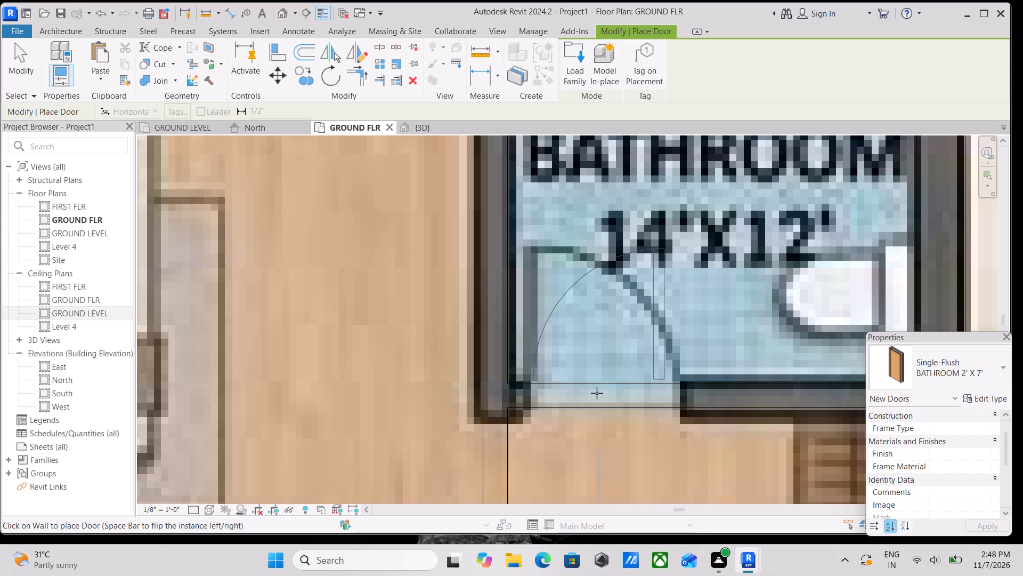
pyautogui.press('space')
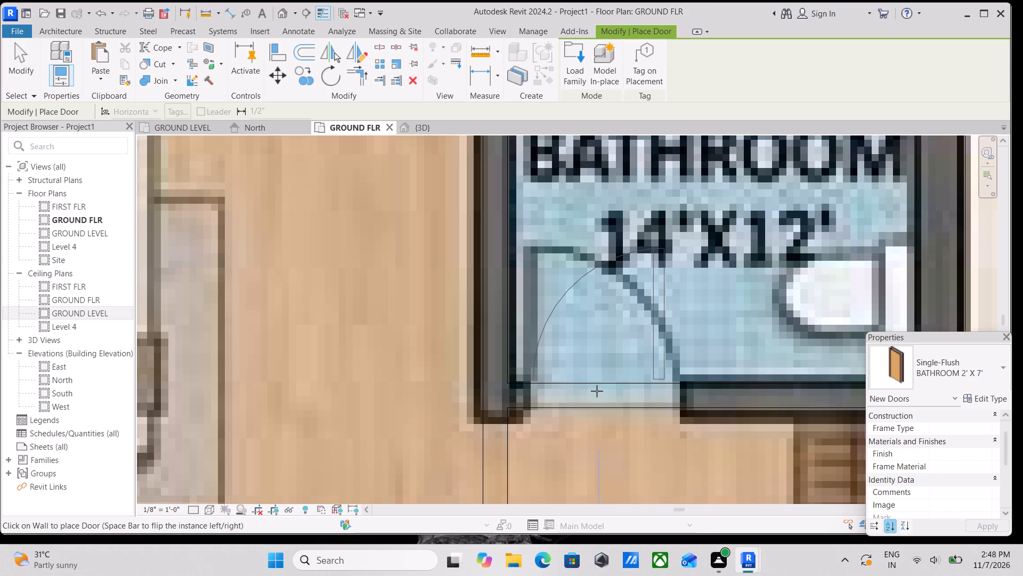
pyautogui.click(597, 391)
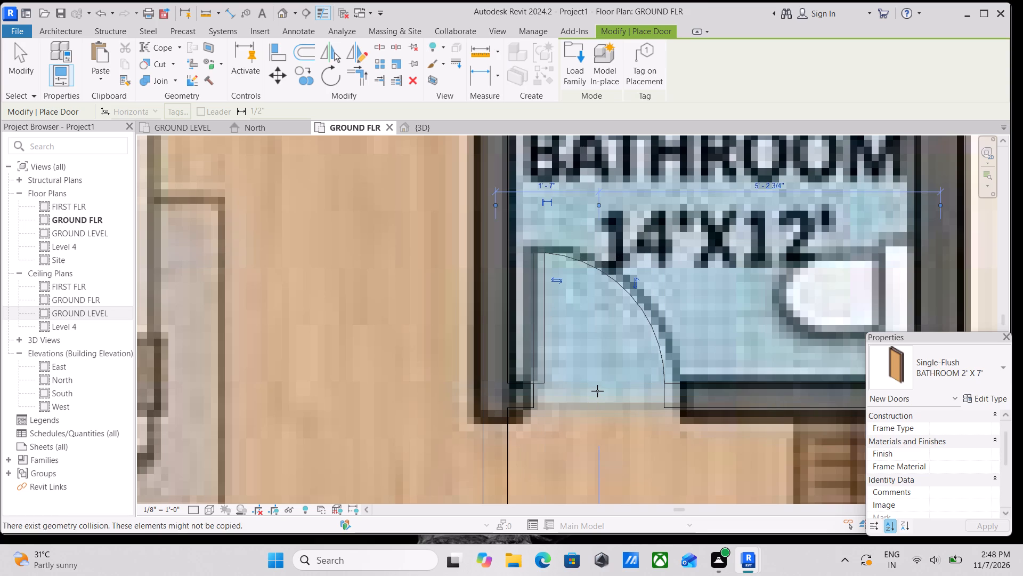
# Open the Door-Interior-Single-2_Panel-Wood family from the Residential folder of the Doors library for loading.
pyautogui.scroll(-3, 597, 391)
pyautogui.moveTo(597, 391); pyautogui.dragTo(611, 346, button='middle')
pyautogui.scroll(-3, 590, 367)
pyautogui.moveTo(588, 364); pyautogui.dragTo(635, 289, button='middle')
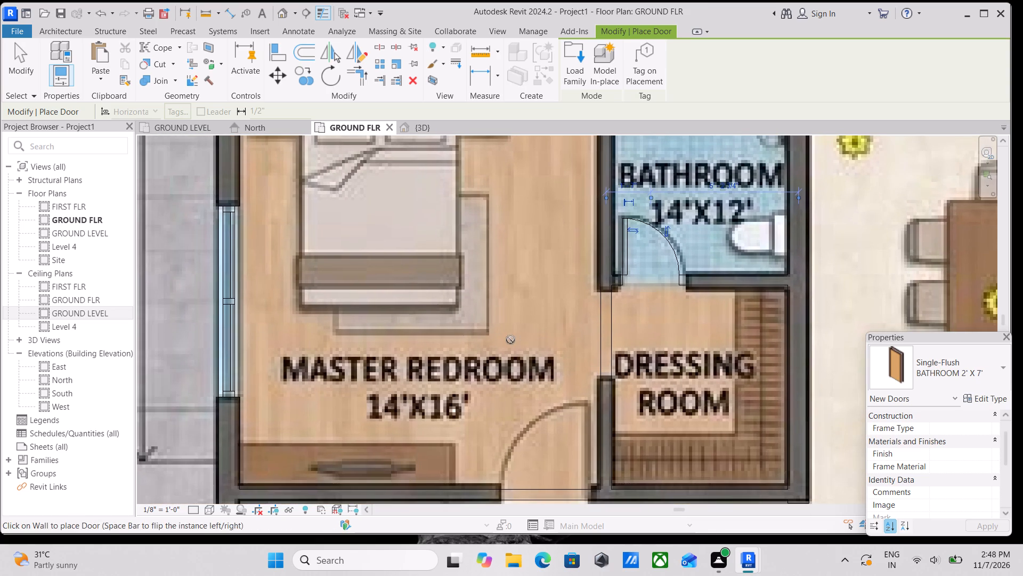
pyautogui.scroll(-1, 510, 340)
pyautogui.moveTo(510, 339); pyautogui.dragTo(574, 219, button='middle')
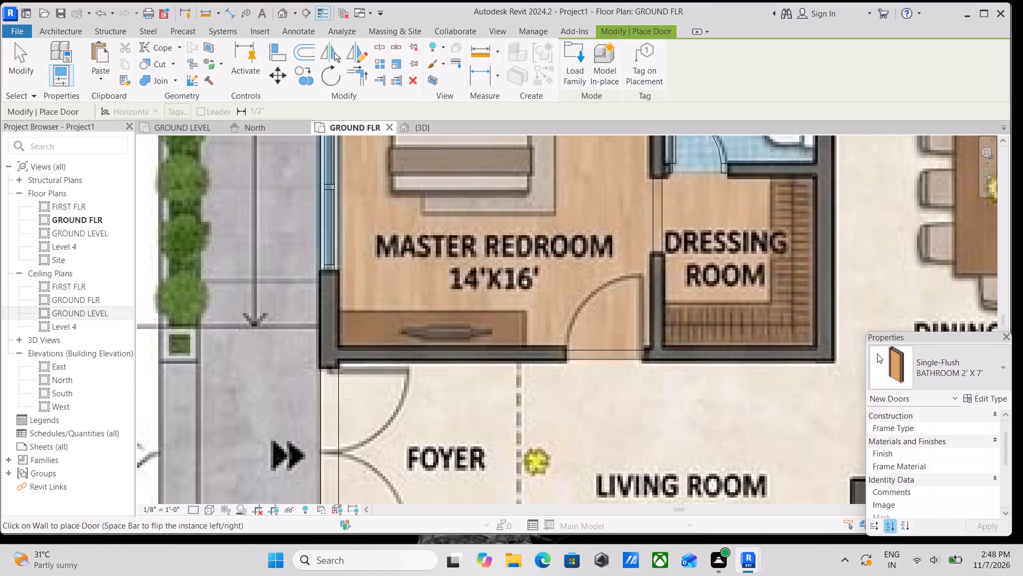
pyautogui.click(571, 57)
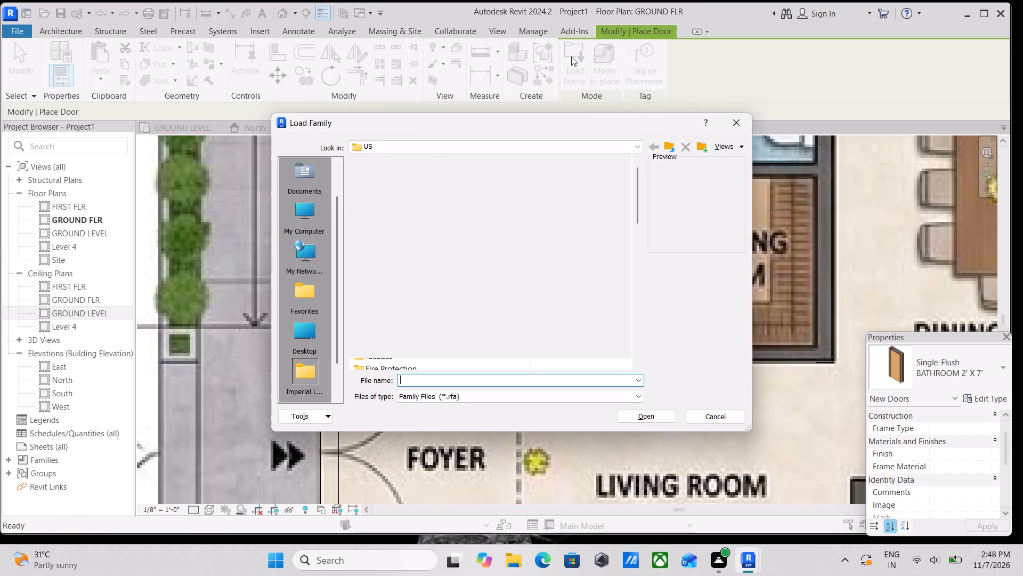
pyautogui.scroll(-1, 299, 233)
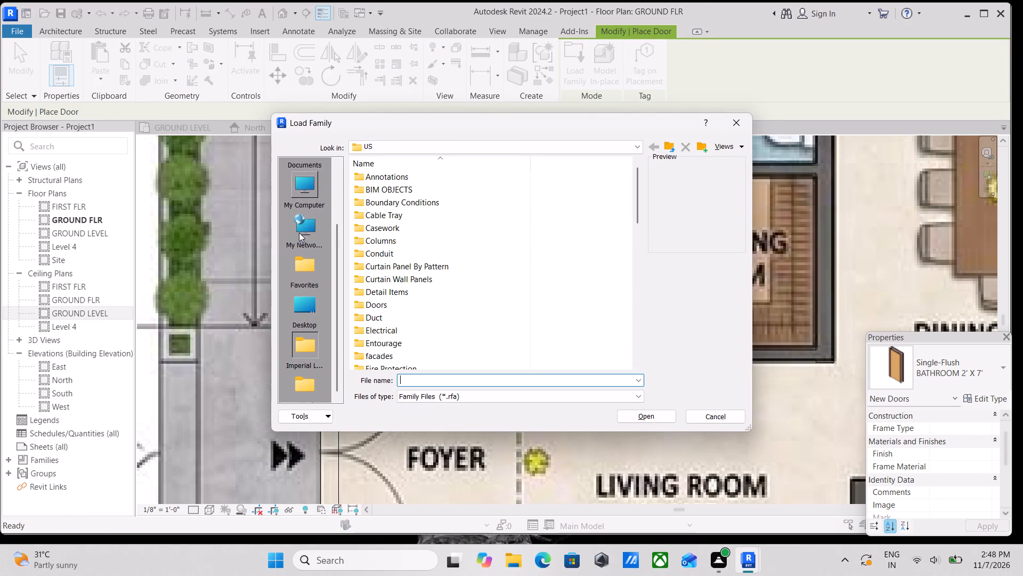
pyautogui.scroll(-2, 299, 233)
pyautogui.scroll(6, 299, 240)
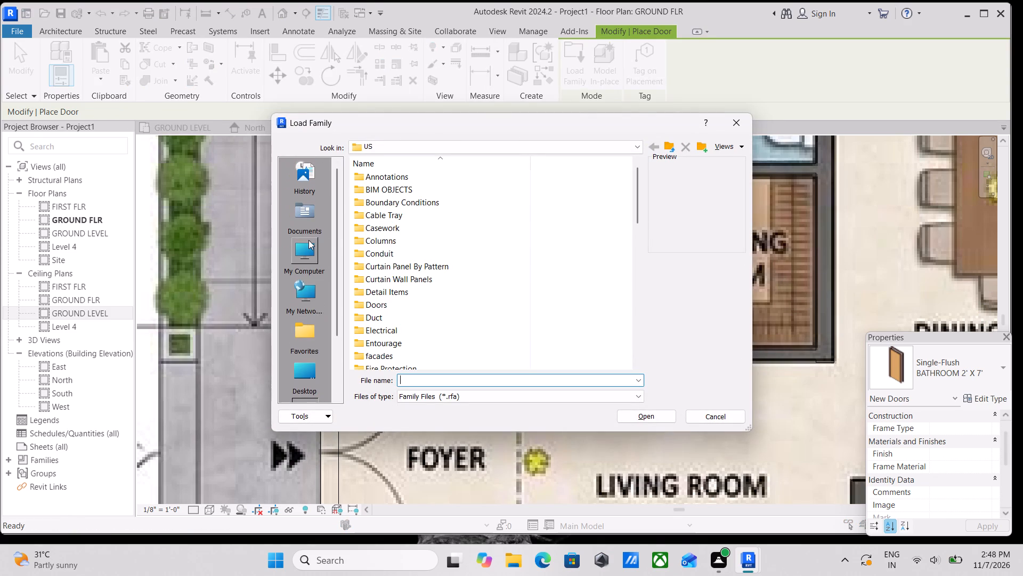
pyautogui.scroll(2, 348, 221)
pyautogui.scroll(-3, 393, 232)
pyautogui.scroll(2, 380, 244)
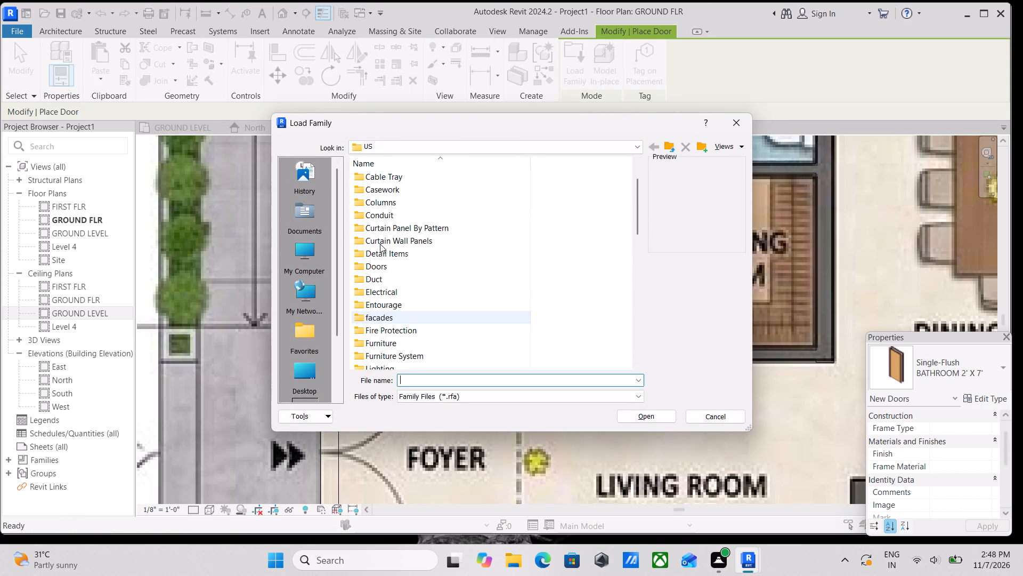
pyautogui.scroll(1, 380, 244)
pyautogui.scroll(-1, 380, 244)
pyautogui.doubleClick(379, 265)
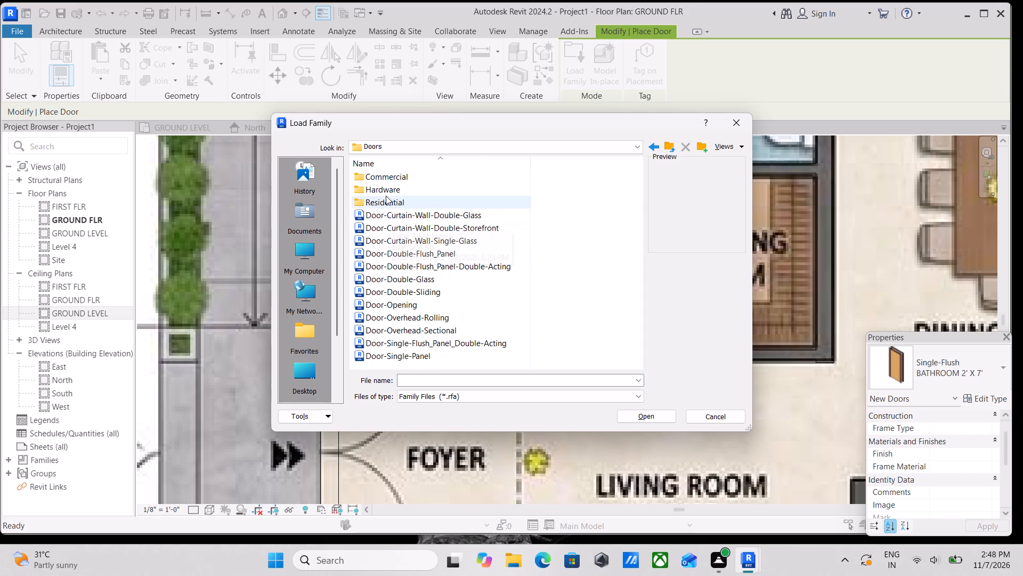
pyautogui.doubleClick(386, 198)
pyautogui.click(386, 198)
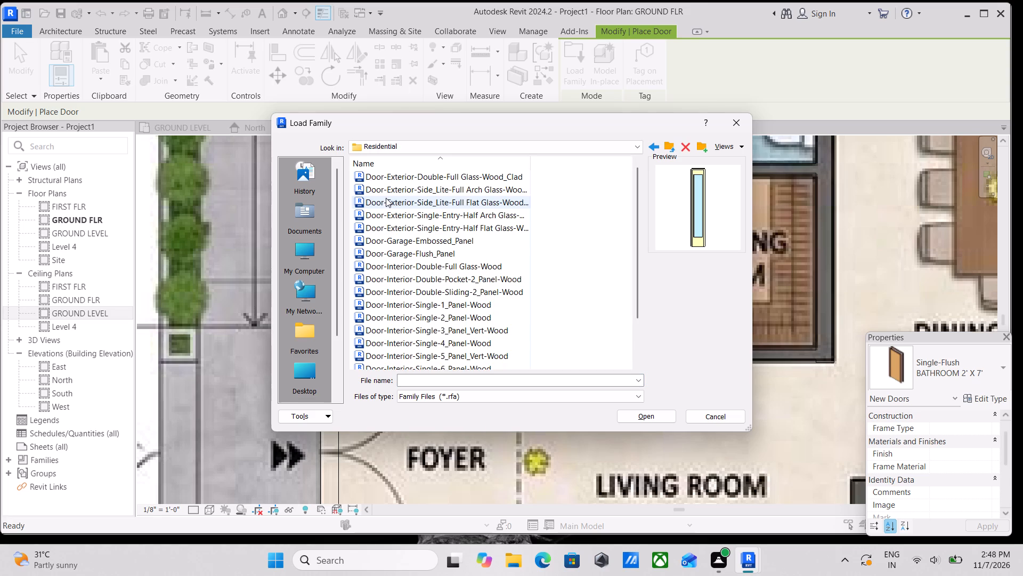
pyautogui.click(401, 250)
pyautogui.scroll(-1, 402, 269)
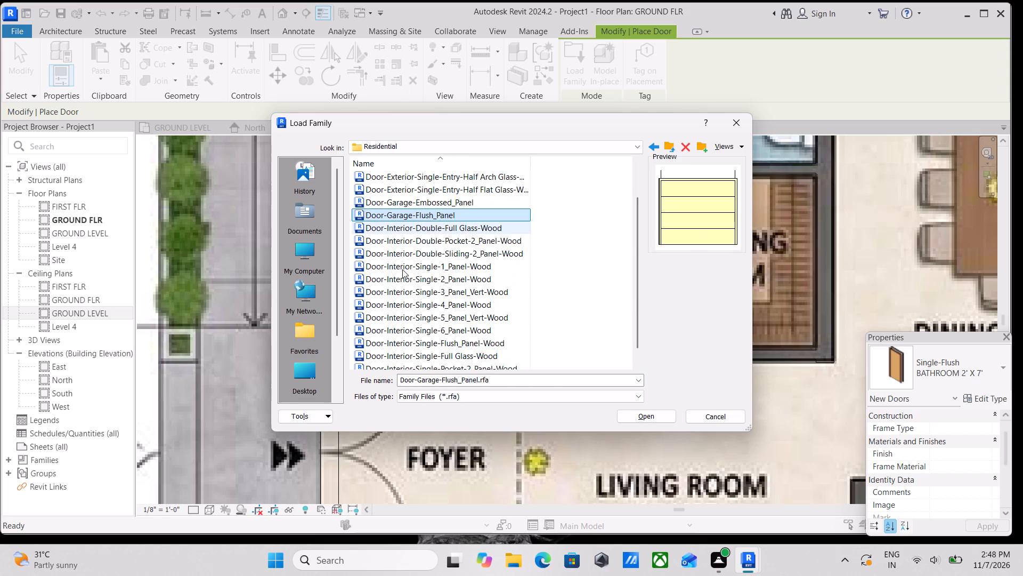
pyautogui.click(402, 268)
pyautogui.scroll(-1, 402, 270)
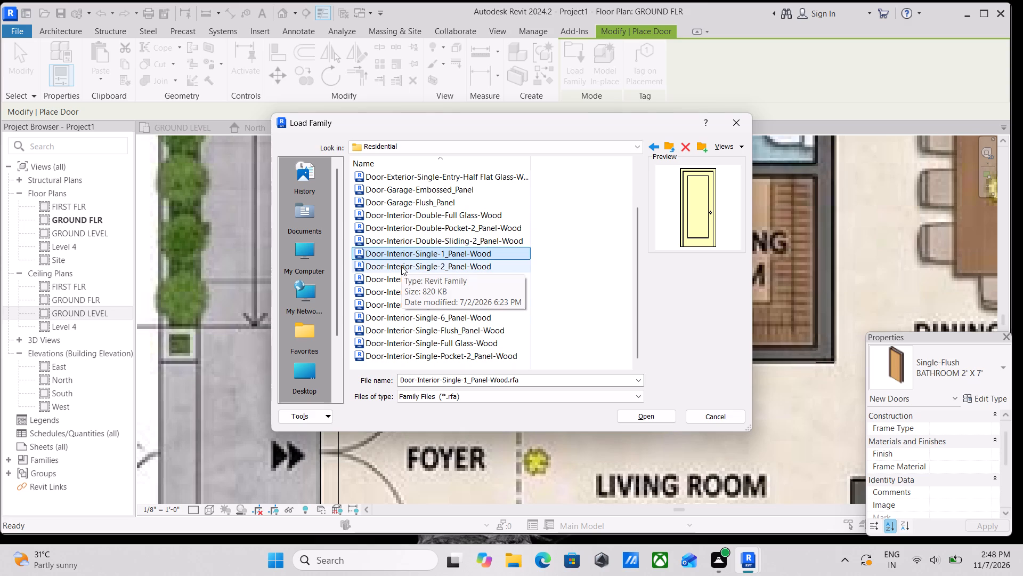
pyautogui.click(401, 266)
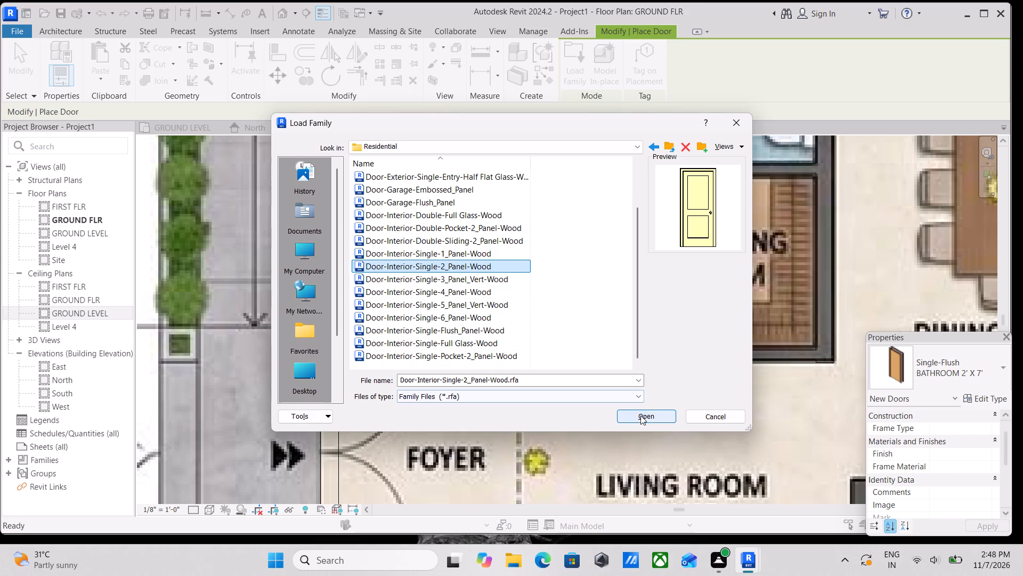
pyautogui.click(640, 415)
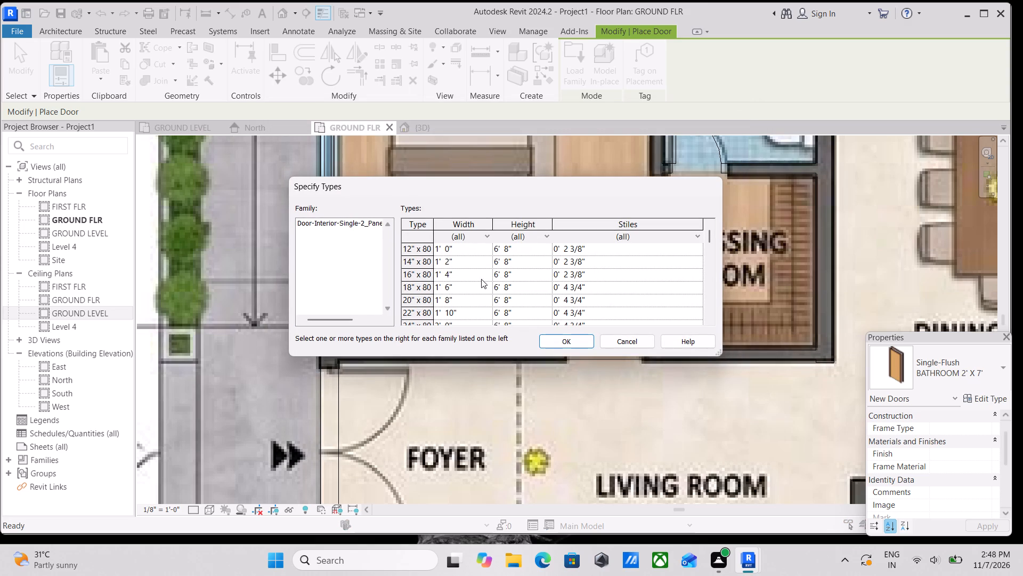
# Load the 36" x 84" type, 3' 0" wide and 7' 0" high, of the two-panel wood door family.
pyautogui.scroll(-4, 478, 279)
pyautogui.scroll(1, 463, 301)
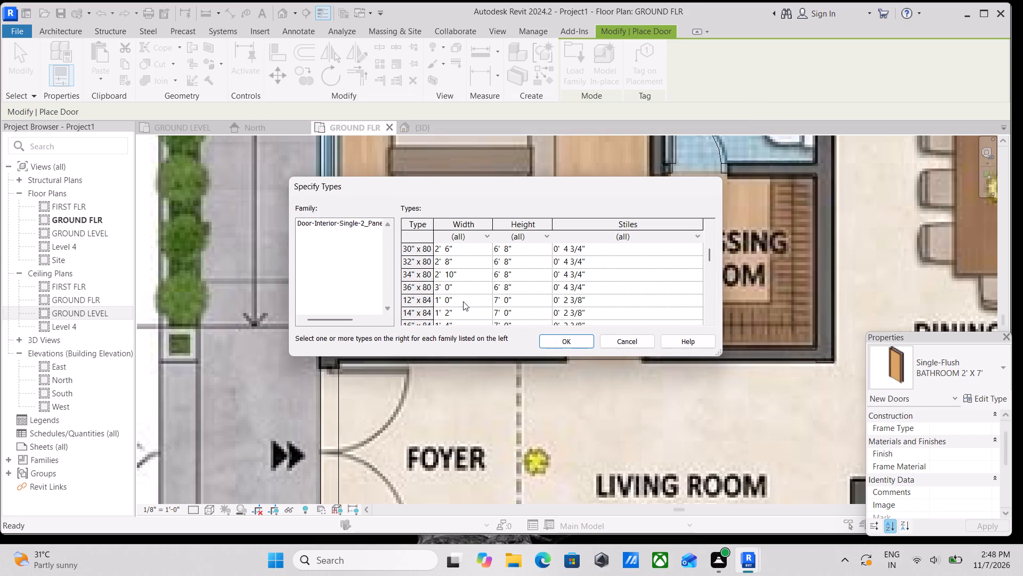
pyautogui.scroll(-5, 458, 300)
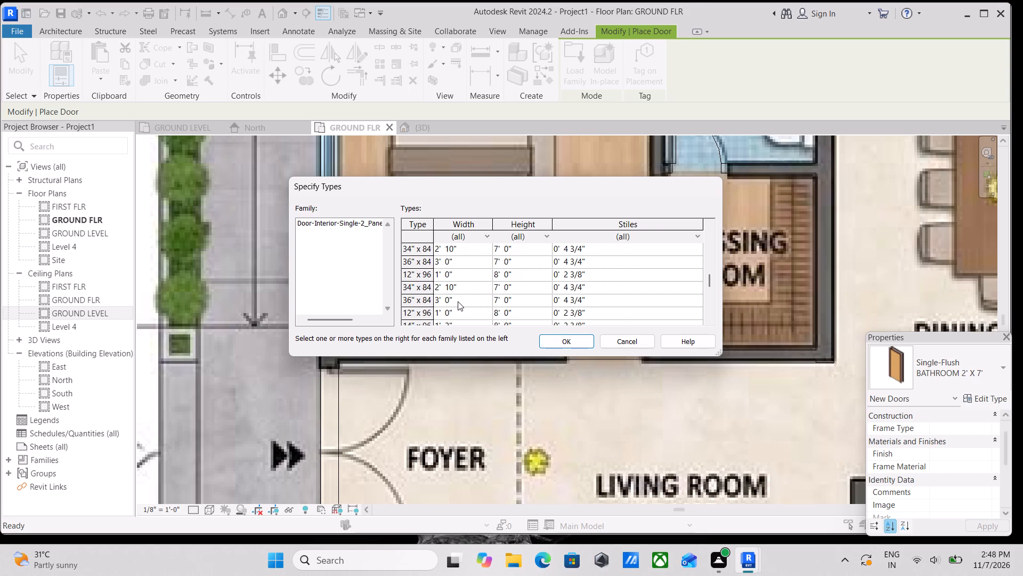
pyautogui.scroll(-2, 458, 301)
pyautogui.scroll(2, 458, 301)
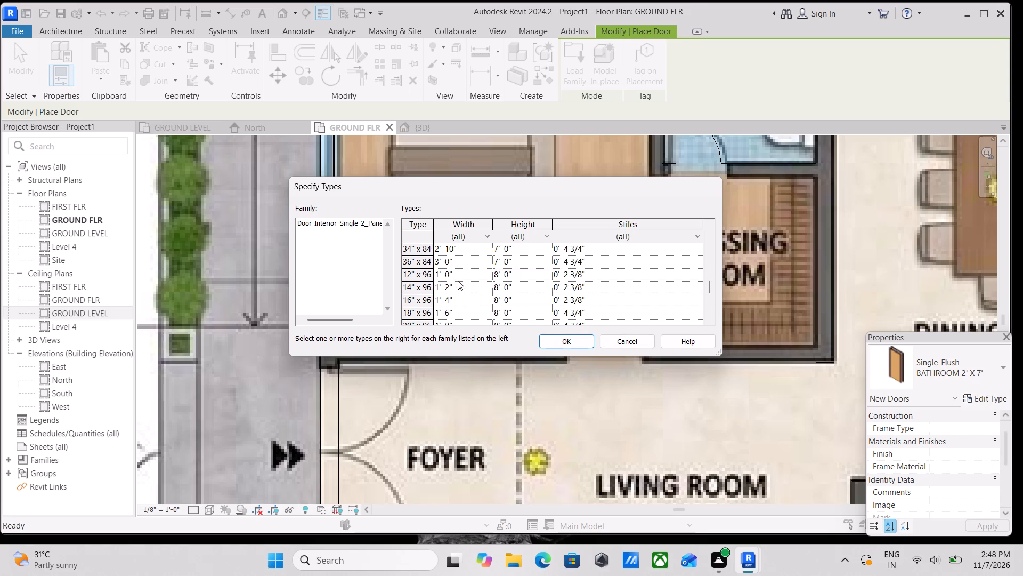
pyautogui.click(447, 259)
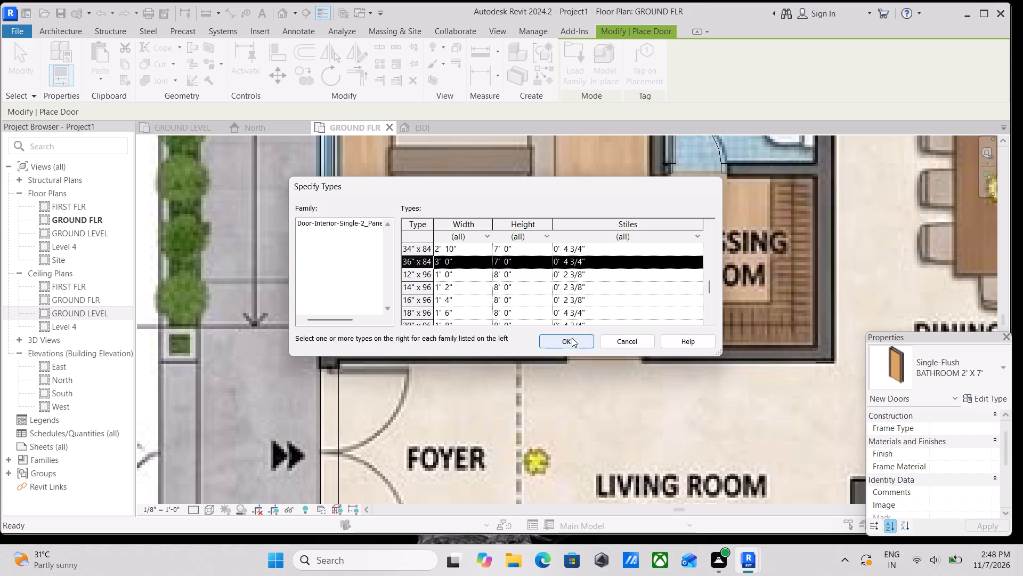
pyautogui.click(572, 339)
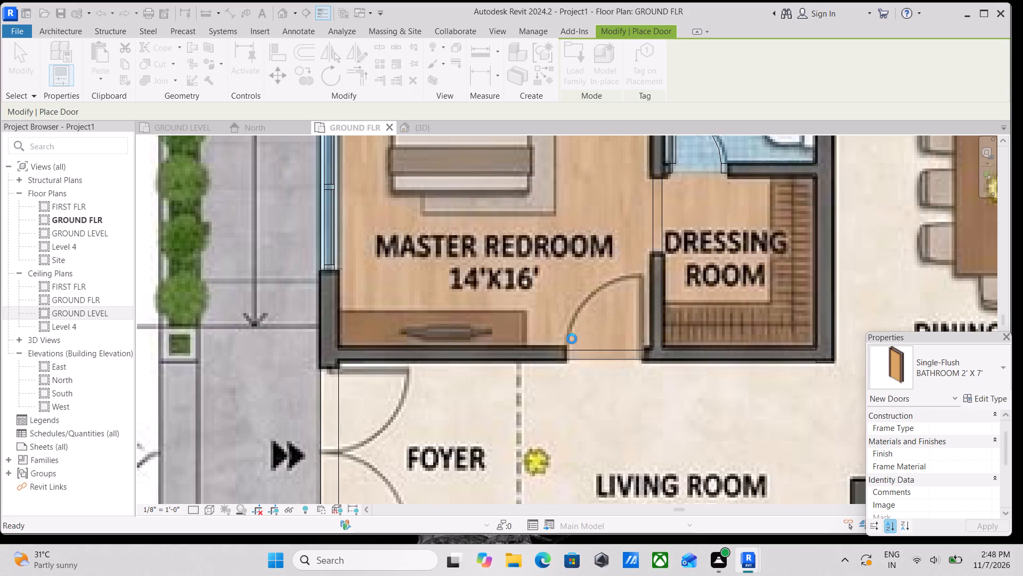
# Duplicate the 36" x 84" two-panel wood door type under the name INTEROR DOOR 3' X 7'.
pyautogui.click(987, 396)
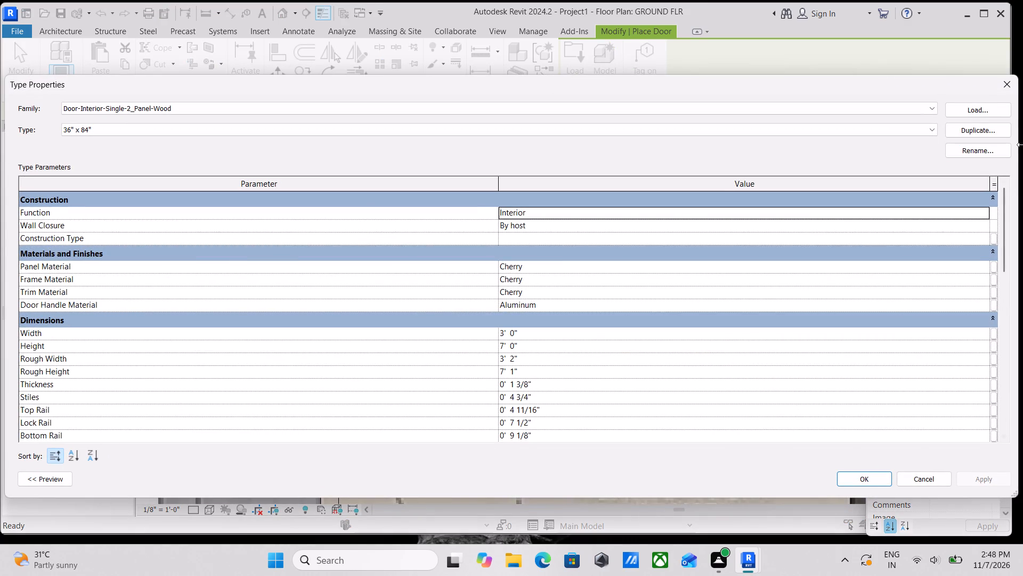
pyautogui.click(997, 130)
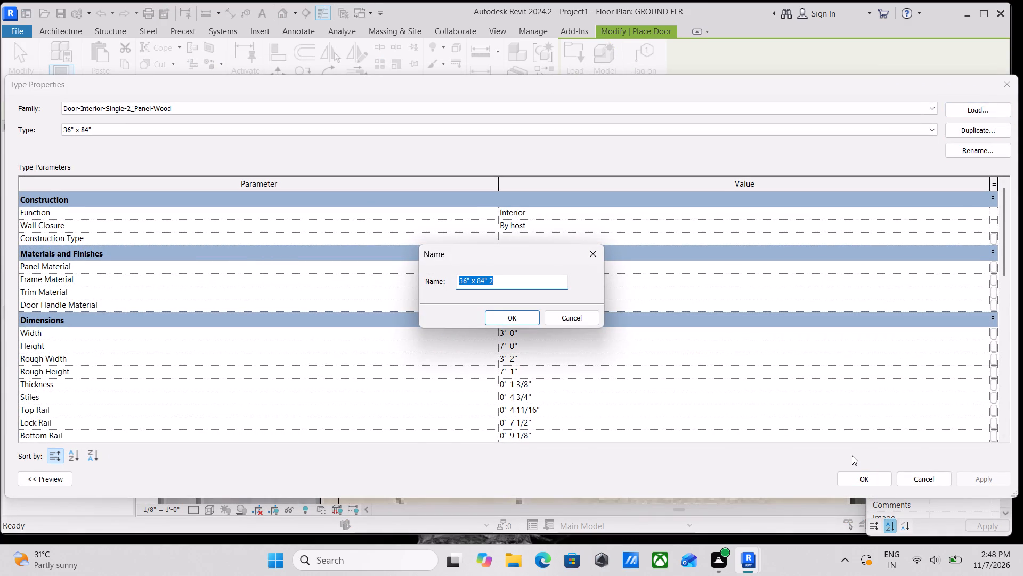
pyautogui.write('IN')
pyautogui.write('TERO')
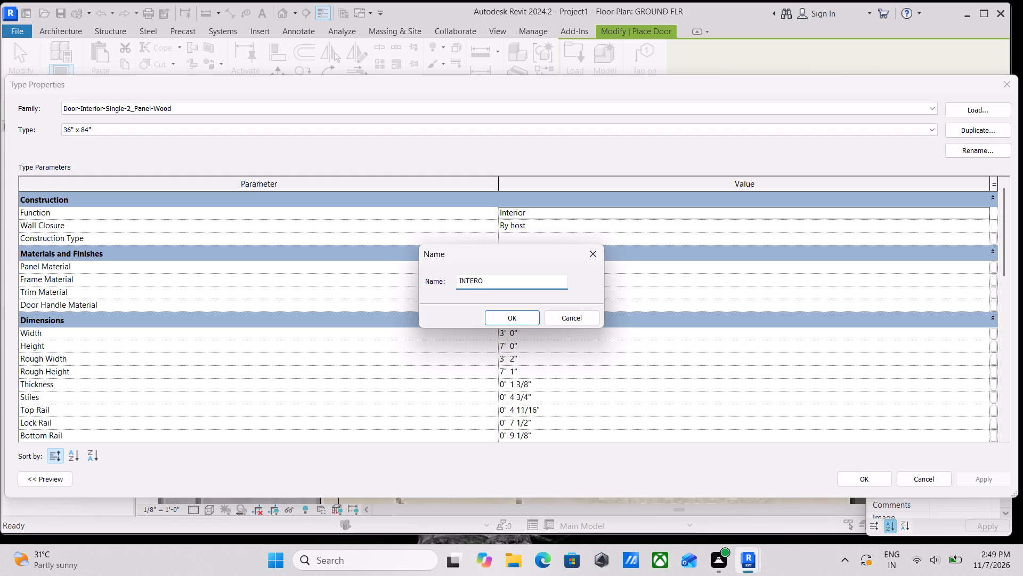
pyautogui.press('r')
pyautogui.press('space')
pyautogui.write('DOO')
pyautogui.write('R')
pyautogui.press('space')
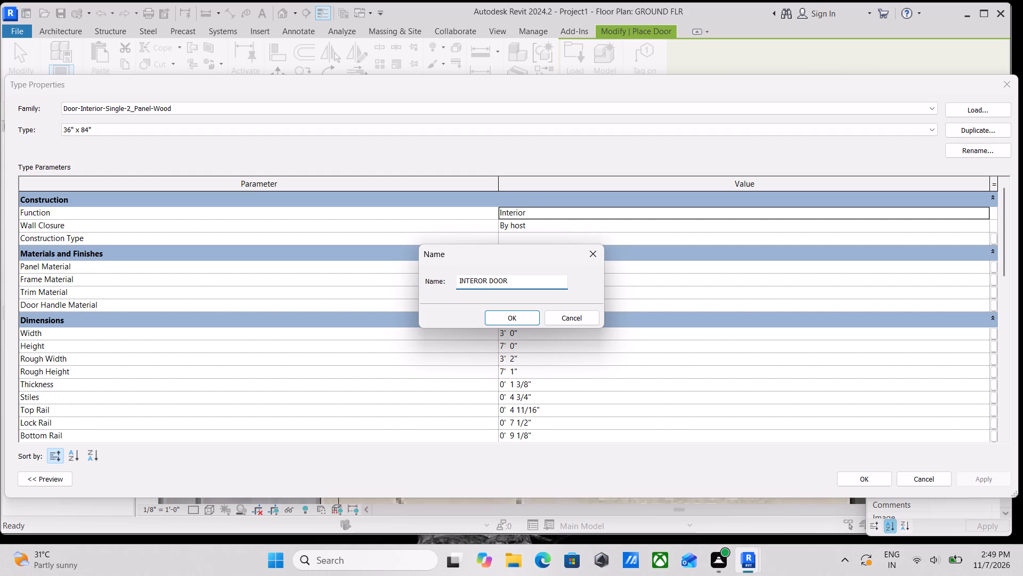
pyautogui.press('3')
pyautogui.press("'")
pyautogui.press('space')
pyautogui.write('X')
pyautogui.press('space')
pyautogui.press('7')
pyautogui.press("'")
pyautogui.click(517, 314)
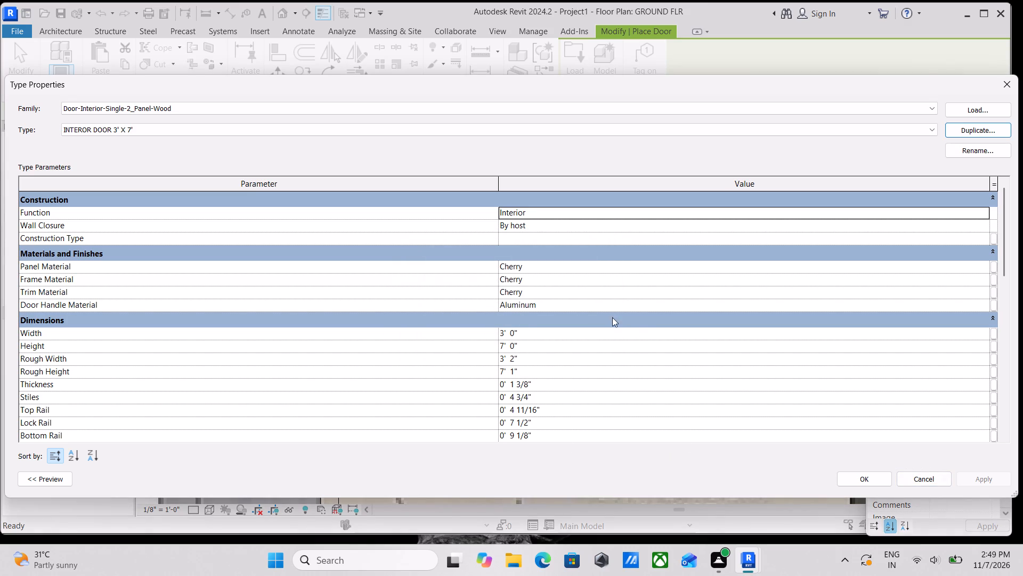
pyautogui.click(870, 477)
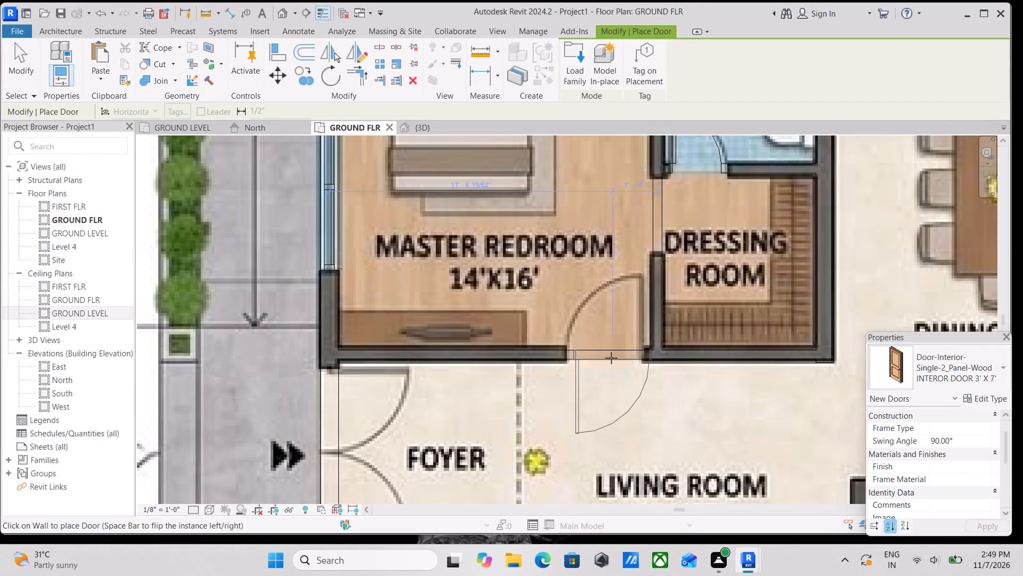
# Place the INTEROR DOOR 3' X 7' in the master bedroom's living room wall, swinging inward, about 2'-1" from the dressing room wall.
pyautogui.scroll(3, 607, 348)
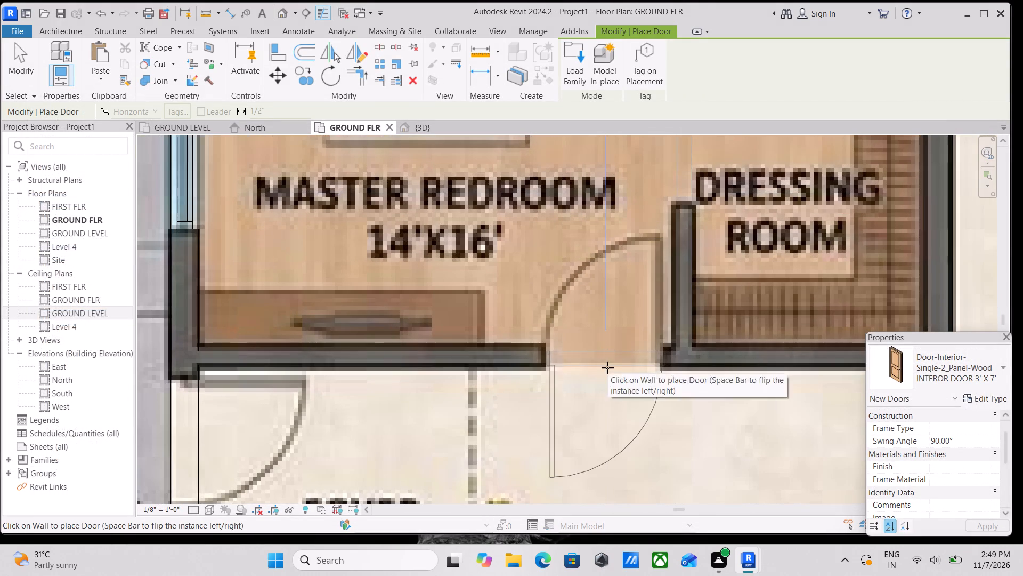
pyautogui.click(607, 350)
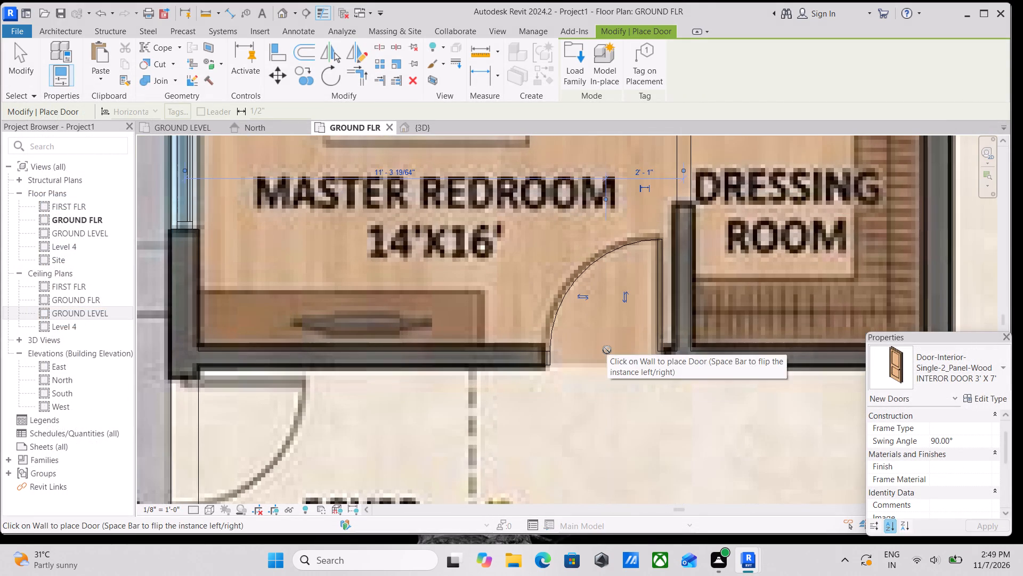
# Place the 3' X 7' interior door between kitchen and pooja room, swinging into the kitchen and flipped to match the plan, about 2'-2" from the dining wall.
pyautogui.scroll(-3, 607, 350)
pyautogui.moveTo(607, 350); pyautogui.dragTo(469, 334, button='middle')
pyautogui.scroll(-2, 515, 368)
pyautogui.moveTo(515, 368); pyautogui.dragTo(366, 368, button='middle')
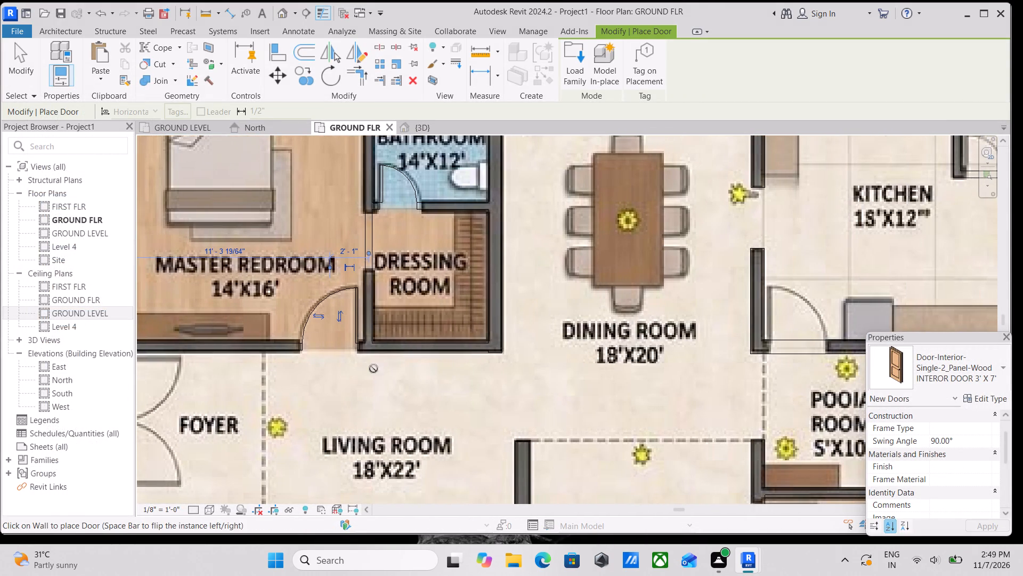
pyautogui.scroll(-2, 452, 365)
pyautogui.moveTo(450, 365); pyautogui.dragTo(320, 384, button='middle')
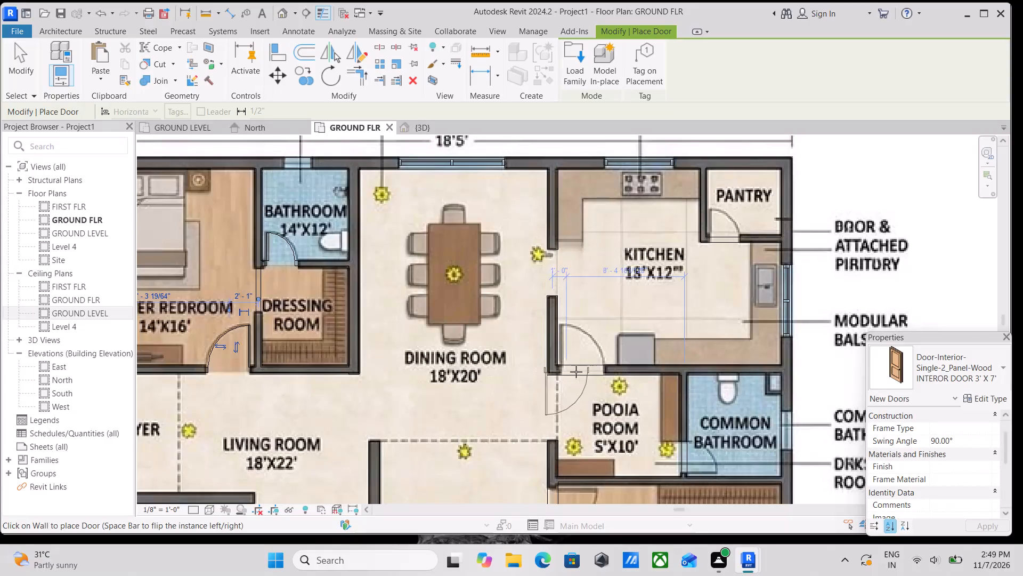
pyautogui.scroll(4, 582, 372)
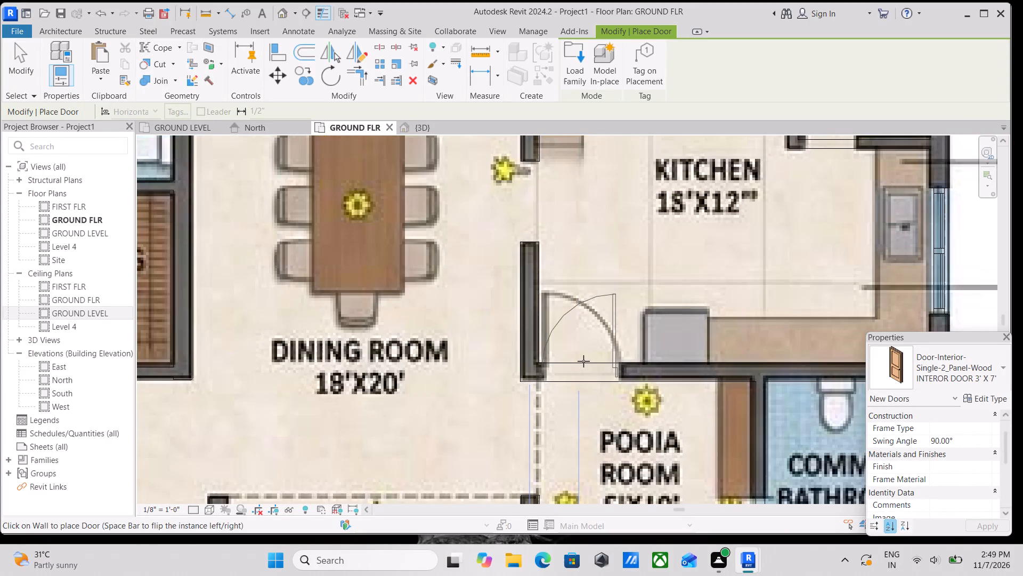
pyautogui.press('space')
pyautogui.scroll(3, 583, 361)
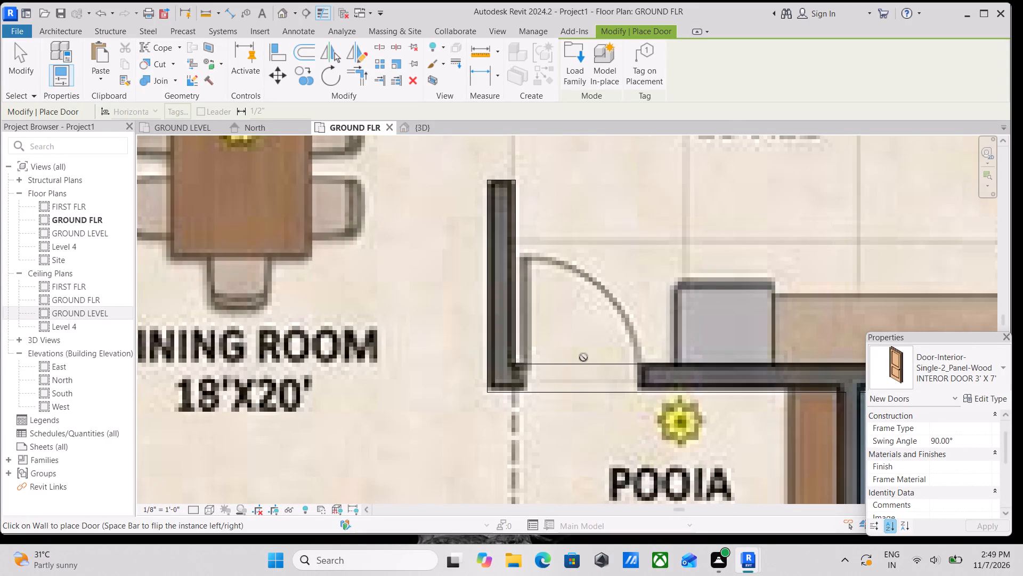
pyautogui.scroll(3, 584, 361)
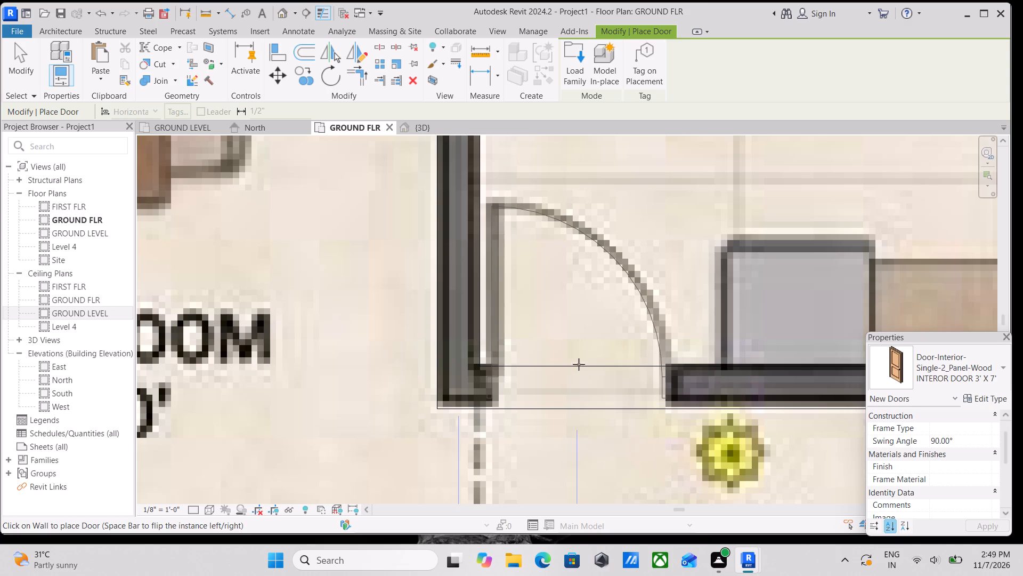
pyautogui.scroll(3, 581, 361)
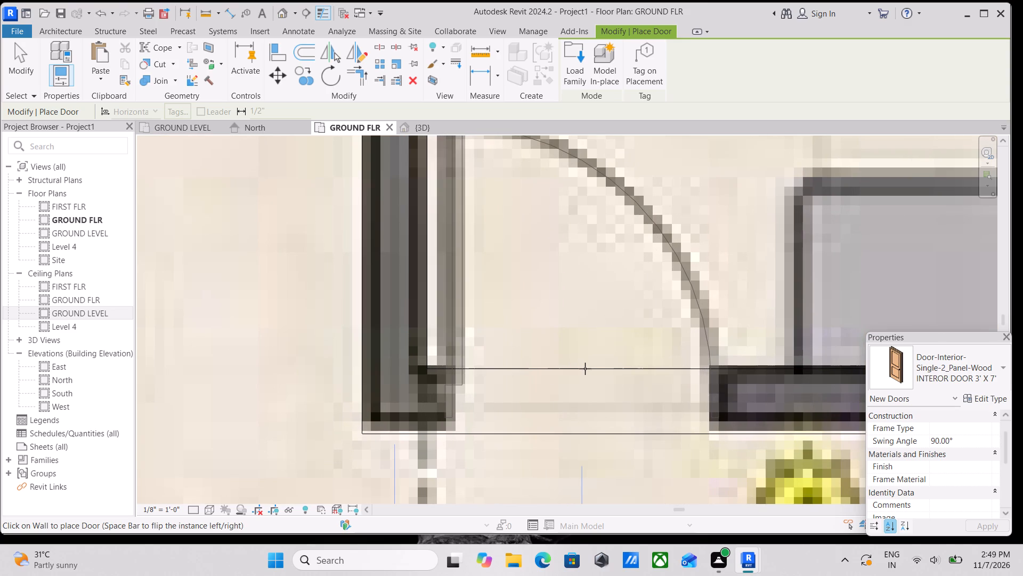
pyautogui.click(585, 369)
# Place the 3' X 7' interior door between drawing room and guest bedroom, swinging into the bedroom, about 1'-7" from the wall beside the pooja room.
pyautogui.scroll(-4, 585, 369)
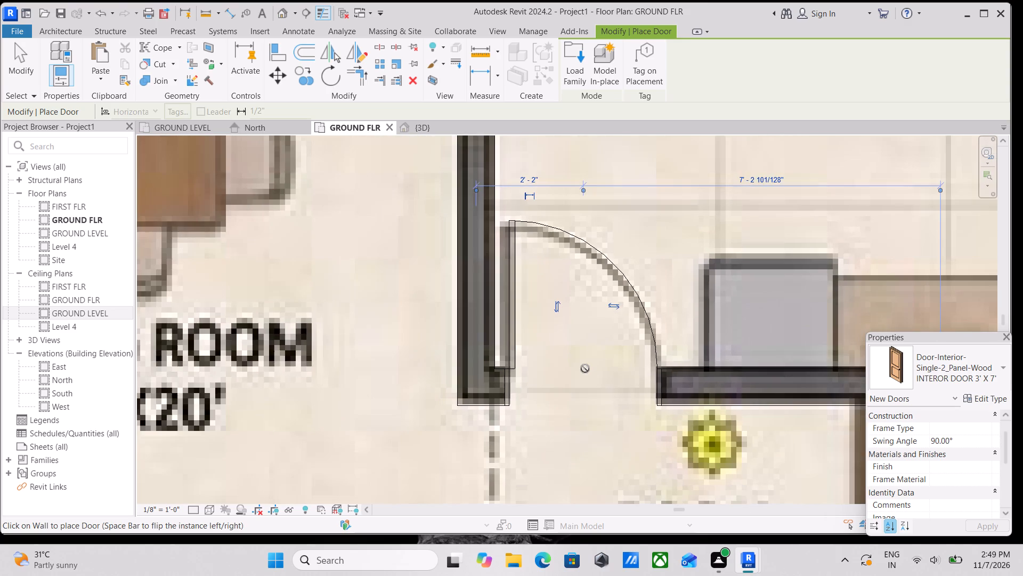
pyautogui.scroll(-4, 585, 369)
pyautogui.moveTo(583, 380); pyautogui.dragTo(657, 263, button='middle')
pyautogui.scroll(1, 581, 379)
pyautogui.scroll(-4, 647, 324)
pyautogui.moveTo(645, 310); pyautogui.dragTo(672, 237, button='middle')
pyautogui.scroll(-3, 656, 266)
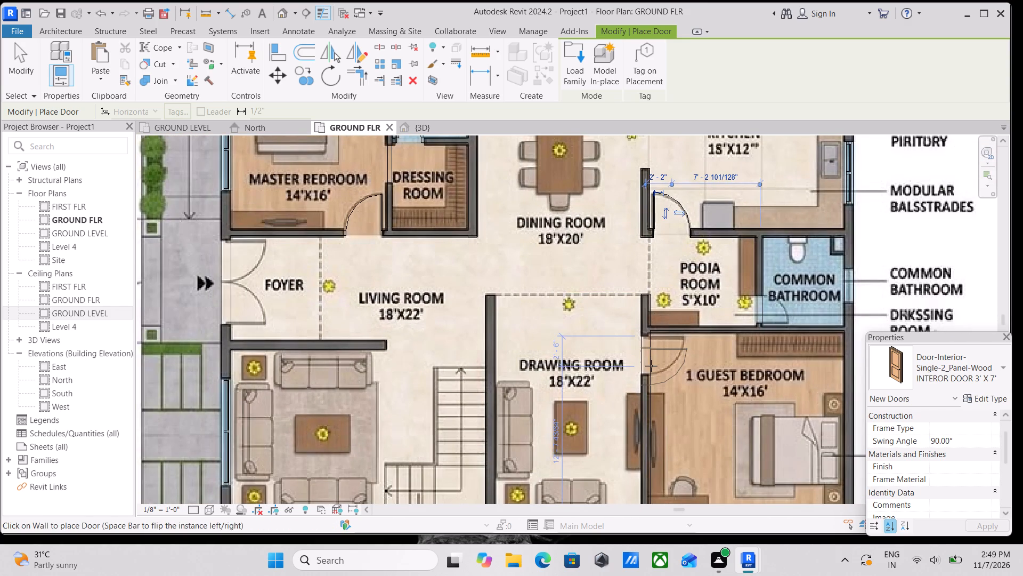
pyautogui.scroll(9, 651, 364)
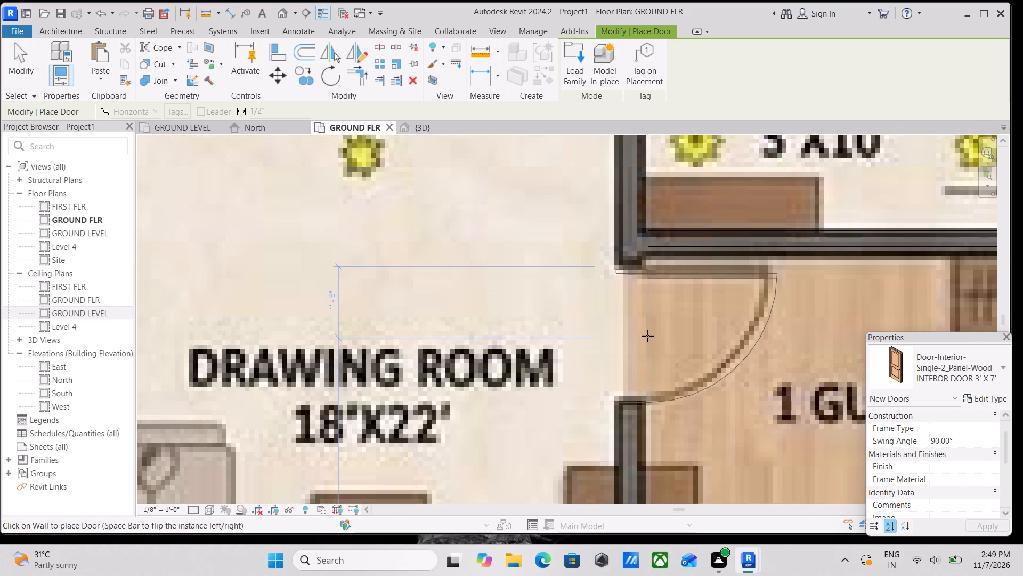
pyautogui.scroll(3, 647, 334)
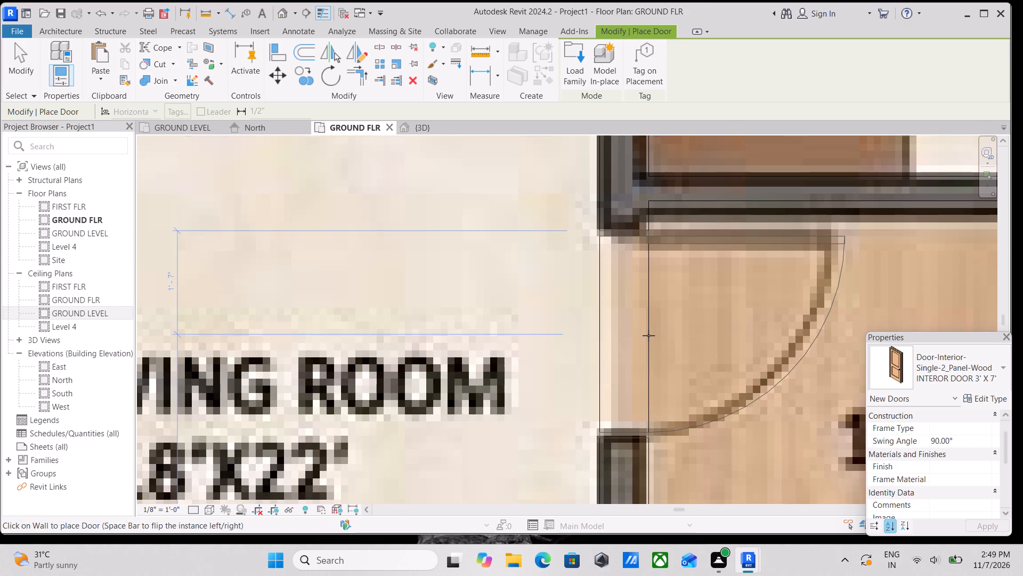
pyautogui.click(648, 335)
# Look over the whole ground floor plan to check which door openings still need doors, and end the current door placement.
pyautogui.scroll(-6, 648, 335)
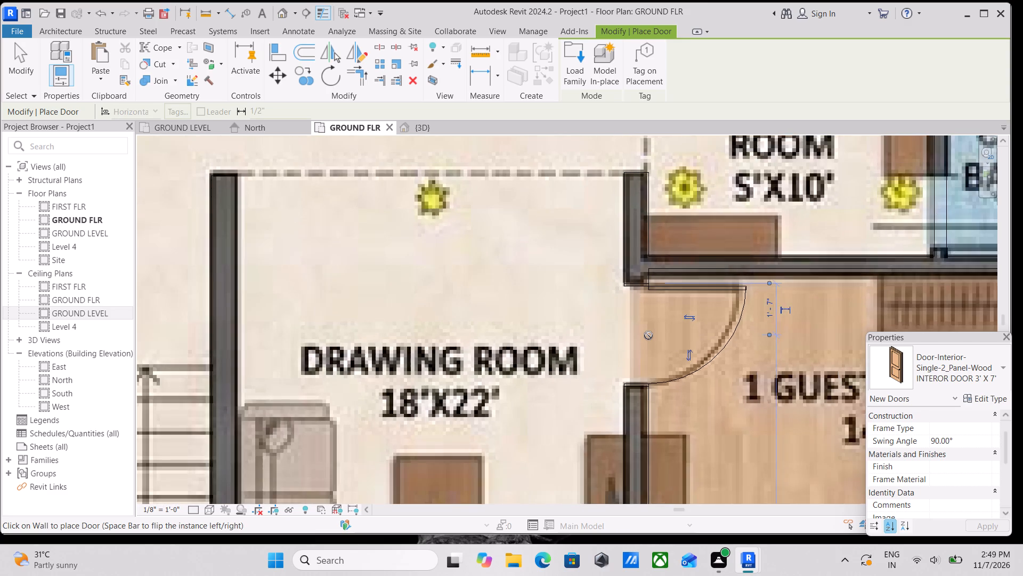
pyautogui.scroll(-3, 648, 335)
pyautogui.moveTo(647, 334); pyautogui.dragTo(494, 271, button='middle')
pyautogui.scroll(-5, 492, 271)
pyautogui.moveTo(492, 271); pyautogui.dragTo(583, 286, button='middle')
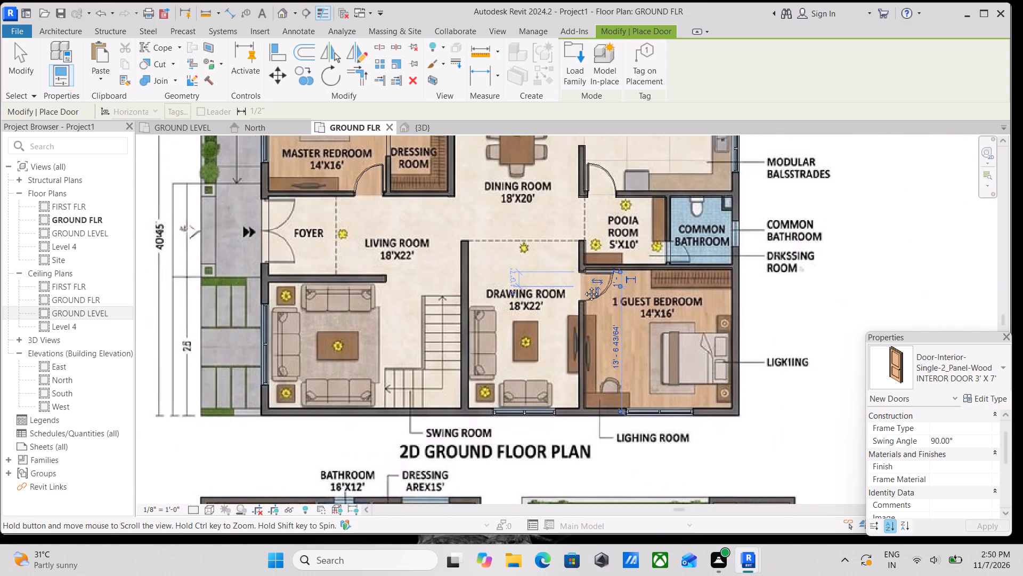
pyautogui.moveTo(583, 286); pyautogui.dragTo(583, 285, button='middle')
pyautogui.scroll(-3, 448, 282)
pyautogui.moveTo(459, 292); pyautogui.dragTo(592, 392, button='middle')
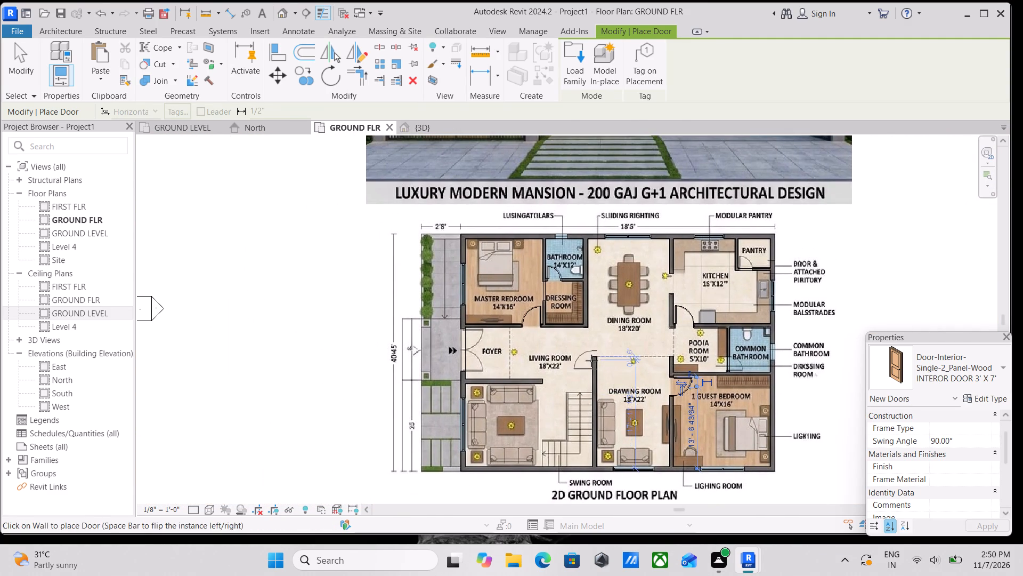
pyautogui.scroll(1, 602, 337)
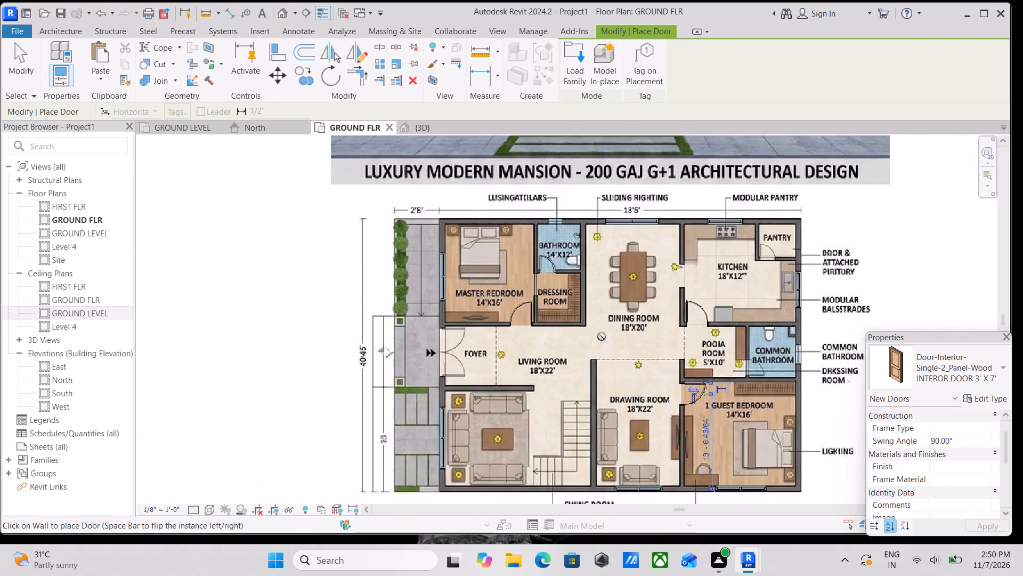
pyautogui.scroll(3, 602, 337)
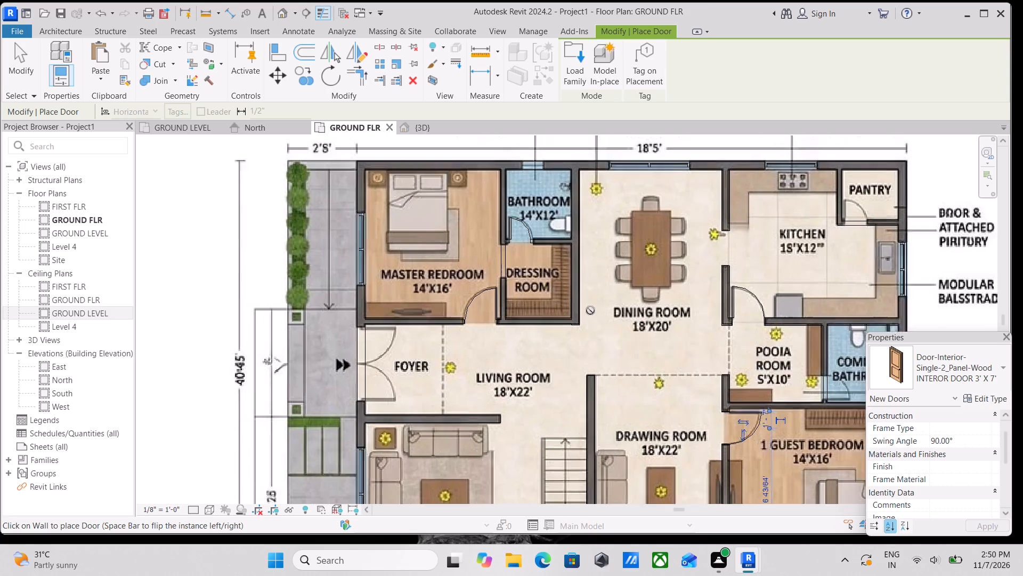
pyautogui.scroll(2, 590, 310)
pyautogui.press('Escape')
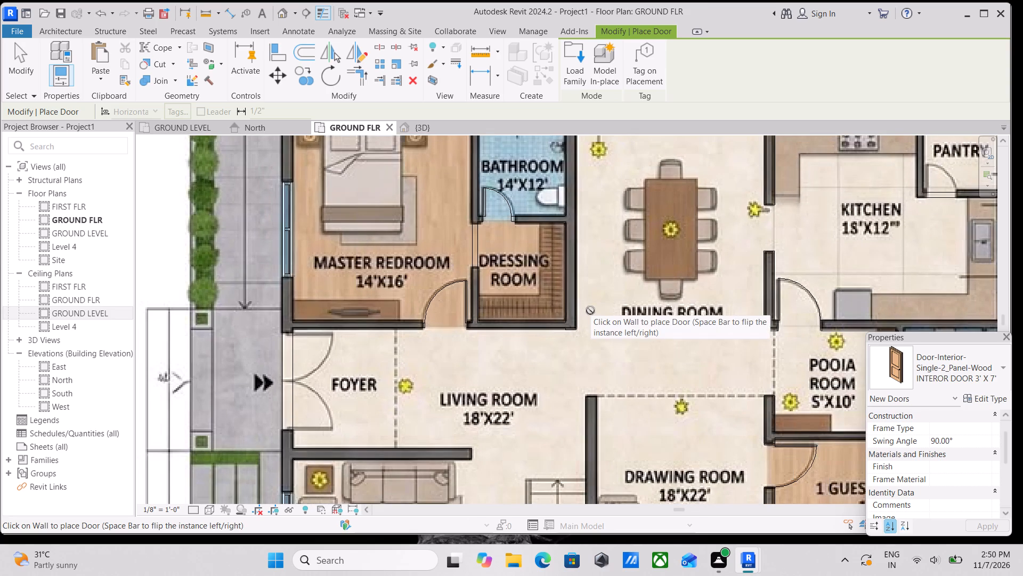
# Place a Single-Flush BATHROOM 2' X 7' door in the pantry opening off the kitchen, flipped to swing into the pantry as on the plan.
pyautogui.write('DR')
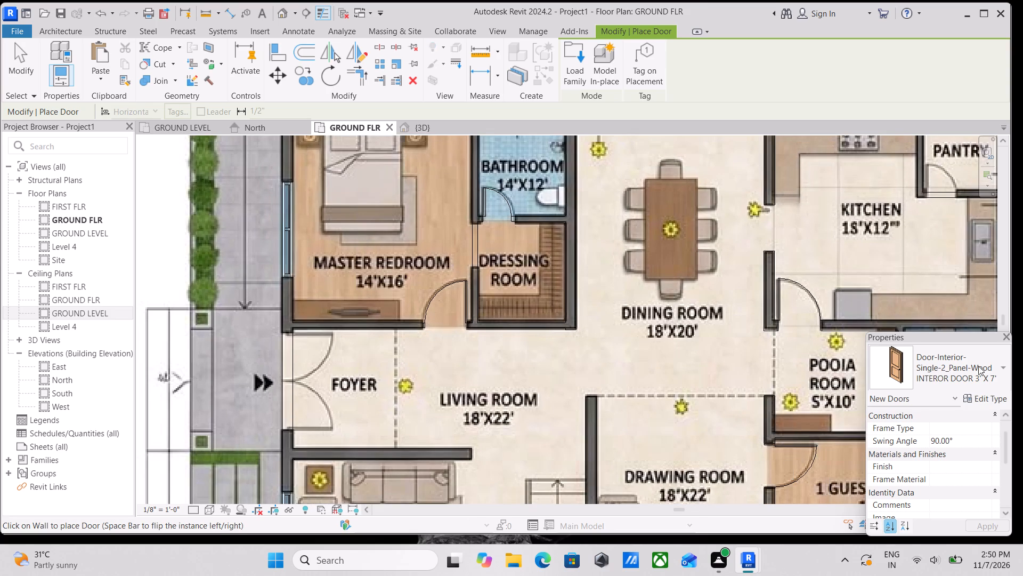
pyautogui.click(988, 366)
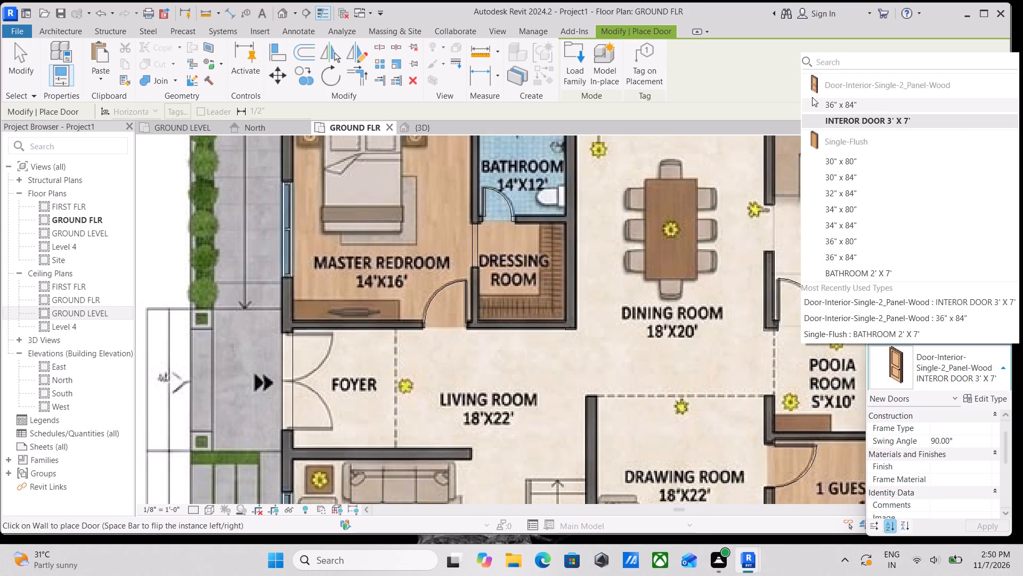
pyautogui.scroll(1, 847, 107)
pyautogui.scroll(-2, 841, 109)
pyautogui.click(850, 122)
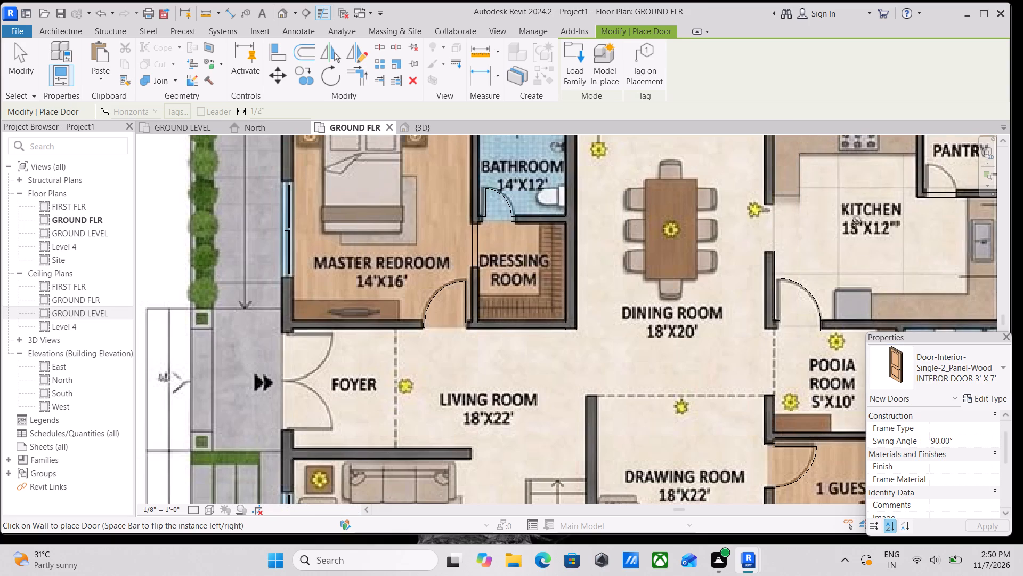
pyautogui.click(1004, 374)
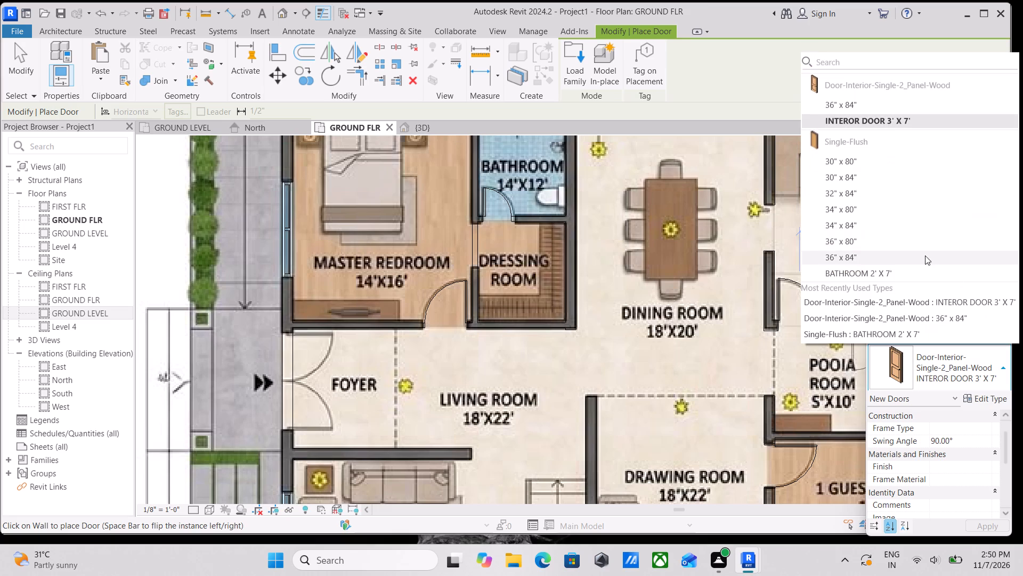
pyautogui.click(899, 271)
pyautogui.scroll(-2, 696, 239)
pyautogui.moveTo(691, 239); pyautogui.dragTo(497, 274, button='middle')
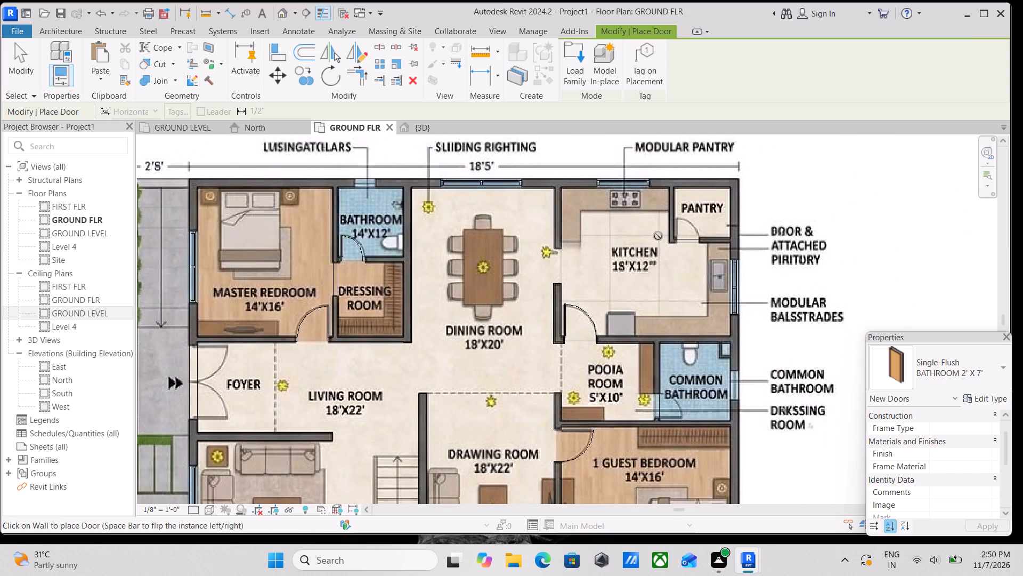
pyautogui.scroll(3, 674, 236)
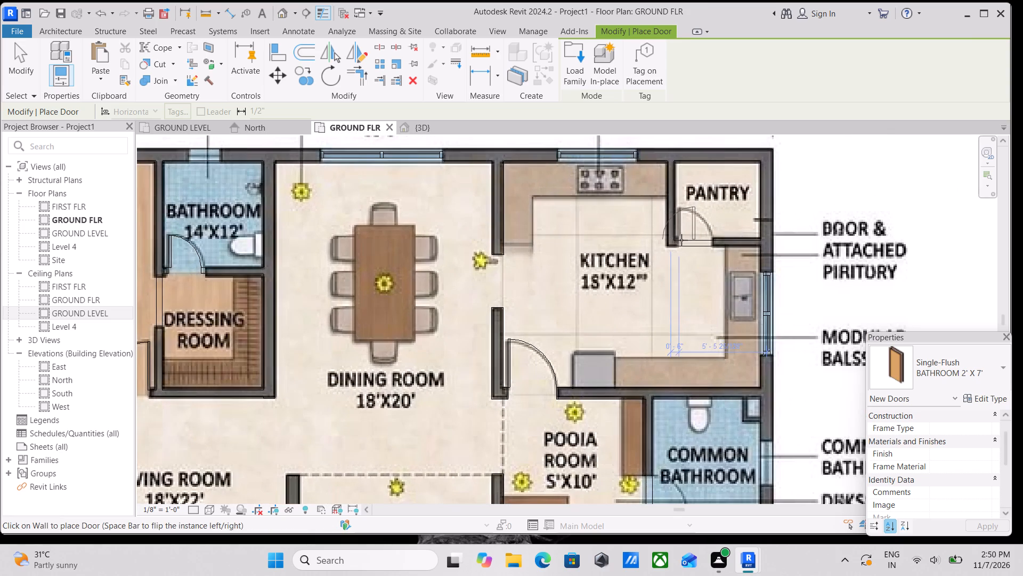
pyautogui.scroll(7, 681, 240)
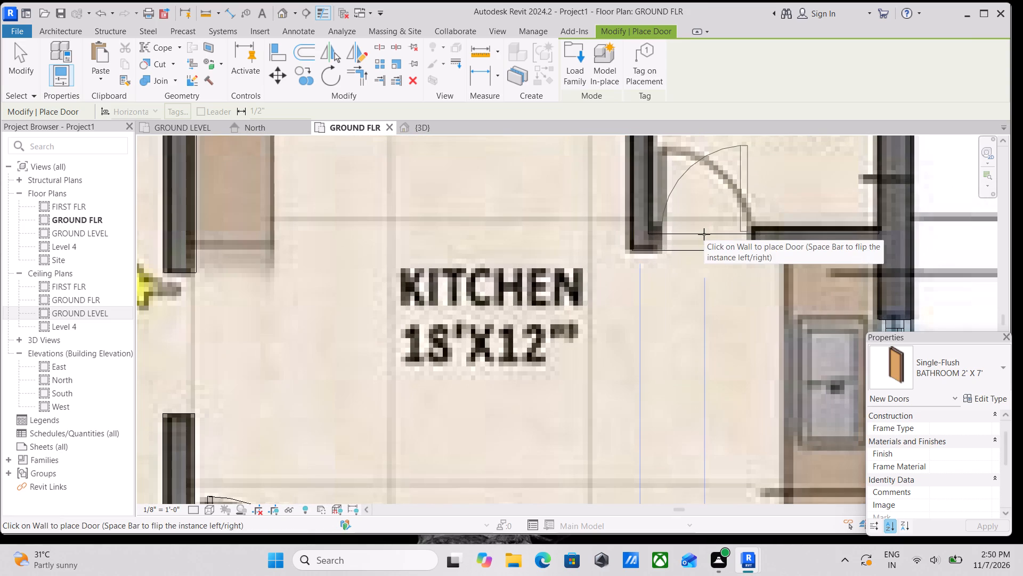
pyautogui.press('space')
pyautogui.click(704, 234)
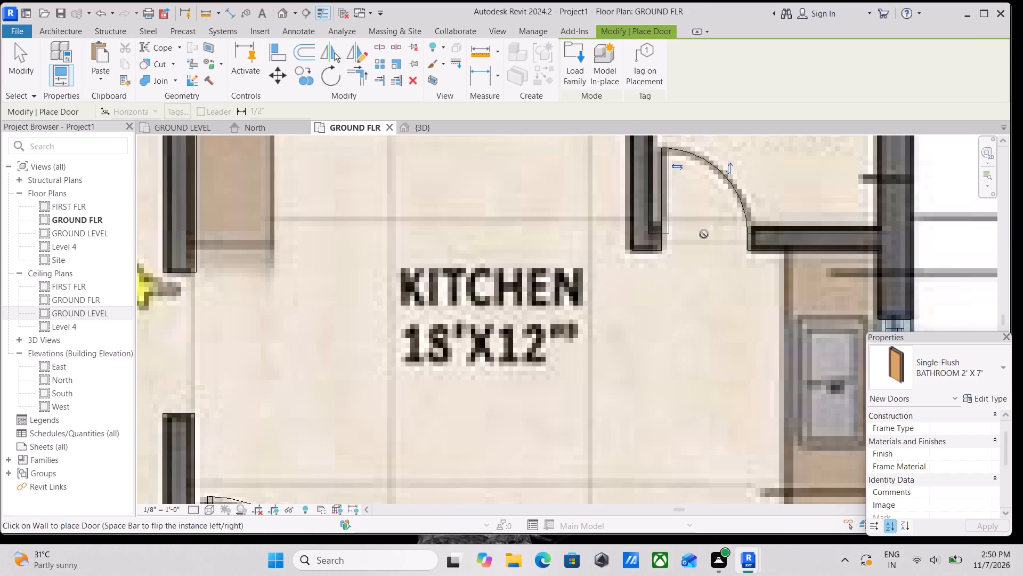
pyautogui.scroll(-4, 704, 234)
pyautogui.press('Escape')
# Check the dressing room opening and the rest of the ground floor plan for missing doors, and end the door placement.
pyautogui.scroll(-4, 704, 234)
pyautogui.scroll(-2, 578, 256)
pyautogui.moveTo(580, 258); pyautogui.dragTo(688, 267, button='middle')
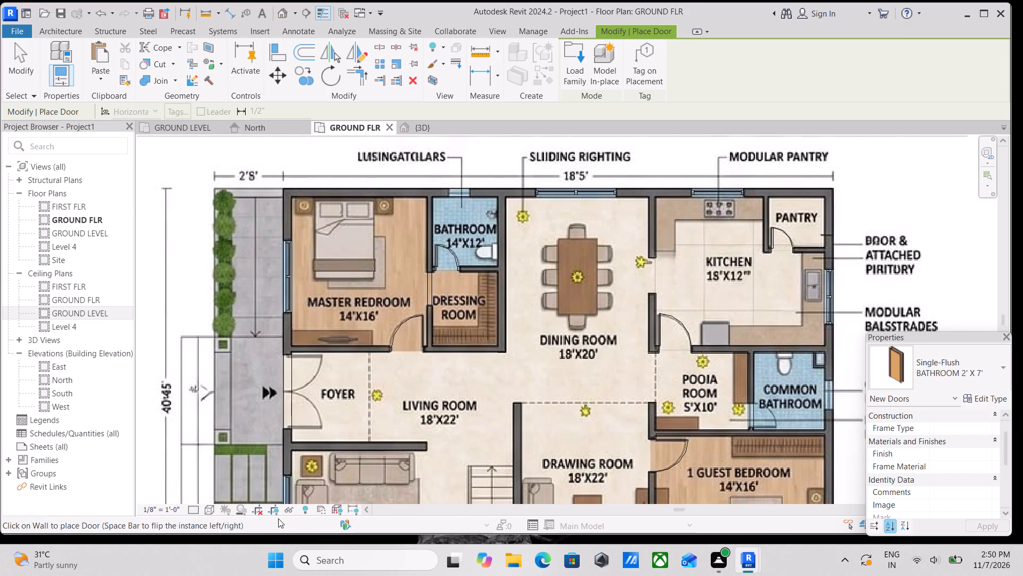
pyautogui.scroll(3, 457, 266)
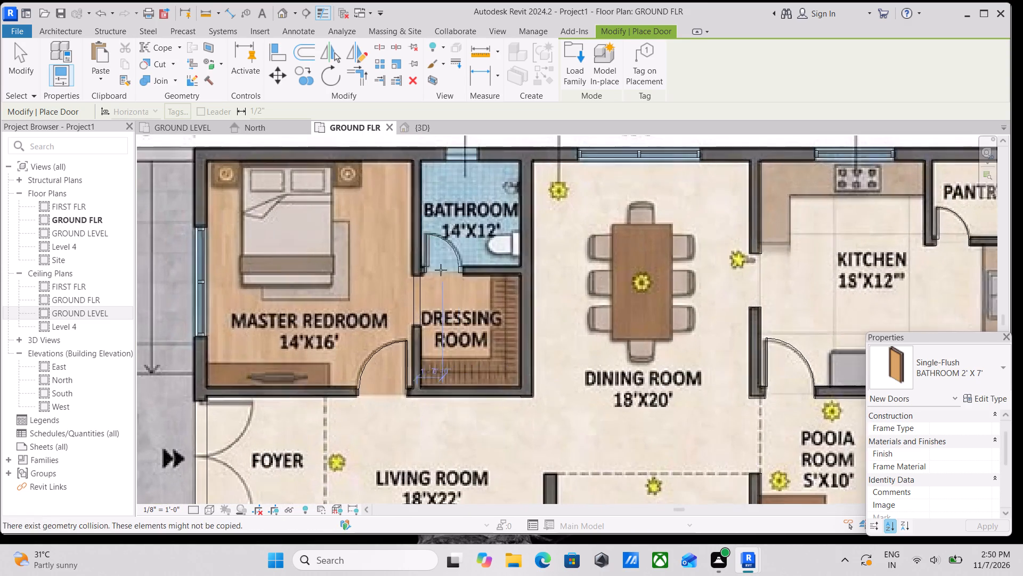
pyautogui.scroll(3, 390, 292)
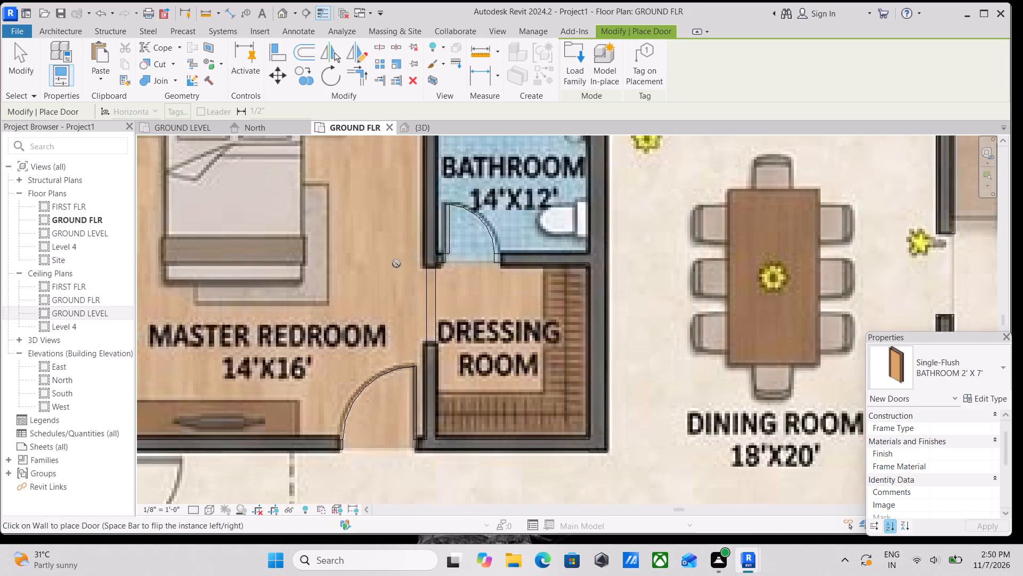
pyautogui.scroll(4, 396, 263)
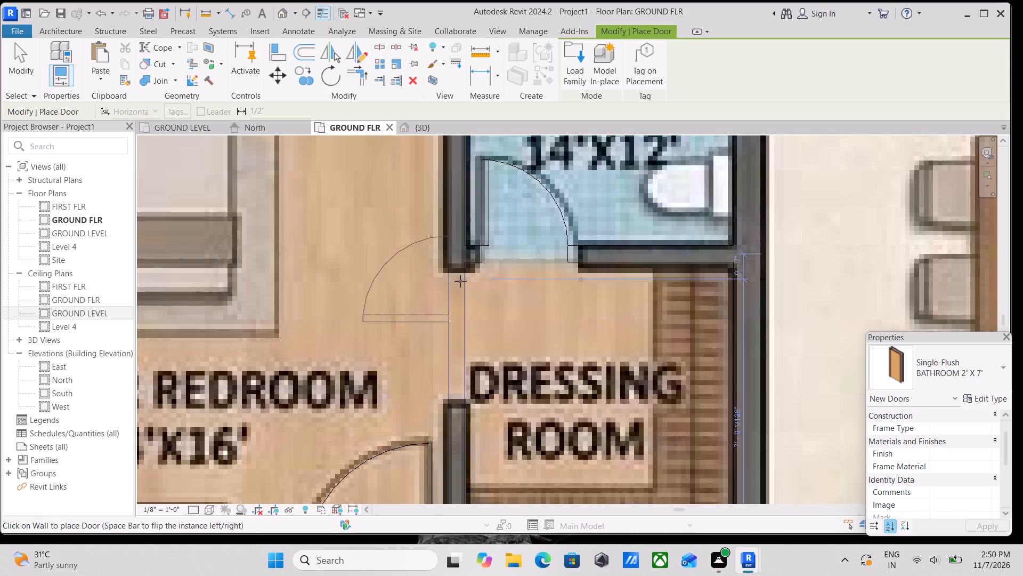
pyautogui.scroll(-3, 460, 281)
pyautogui.scroll(-7, 507, 232)
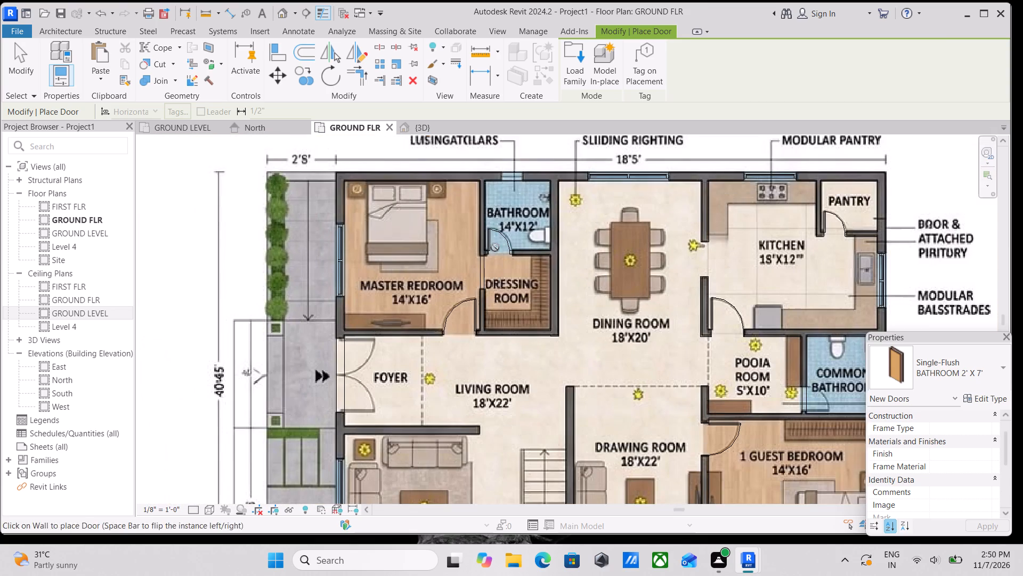
pyautogui.moveTo(493, 245); pyautogui.dragTo(425, 185, button='middle')
pyautogui.moveTo(509, 250); pyautogui.dragTo(474, 211, button='middle')
pyautogui.scroll(1, 509, 303)
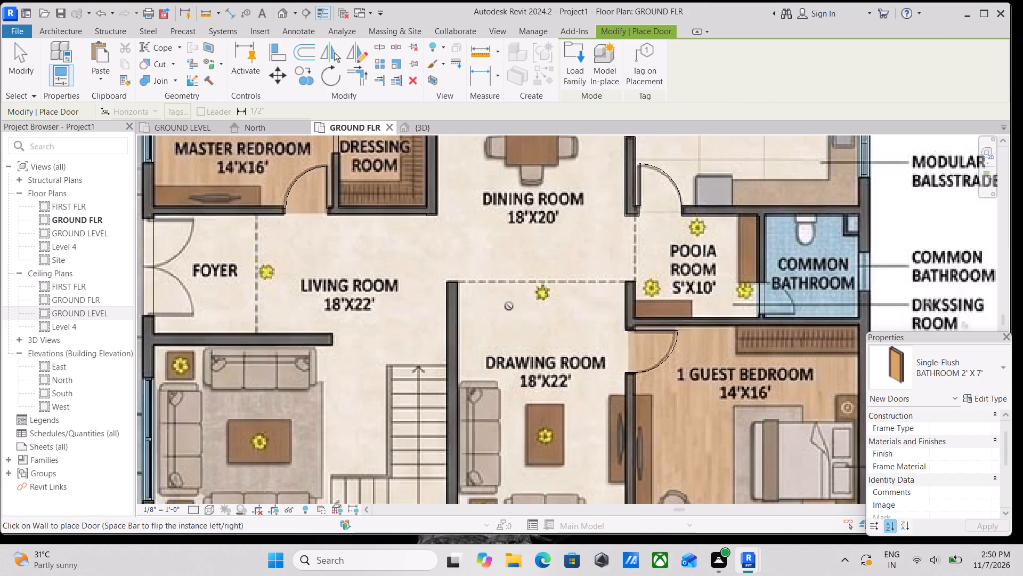
pyautogui.scroll(1, 509, 306)
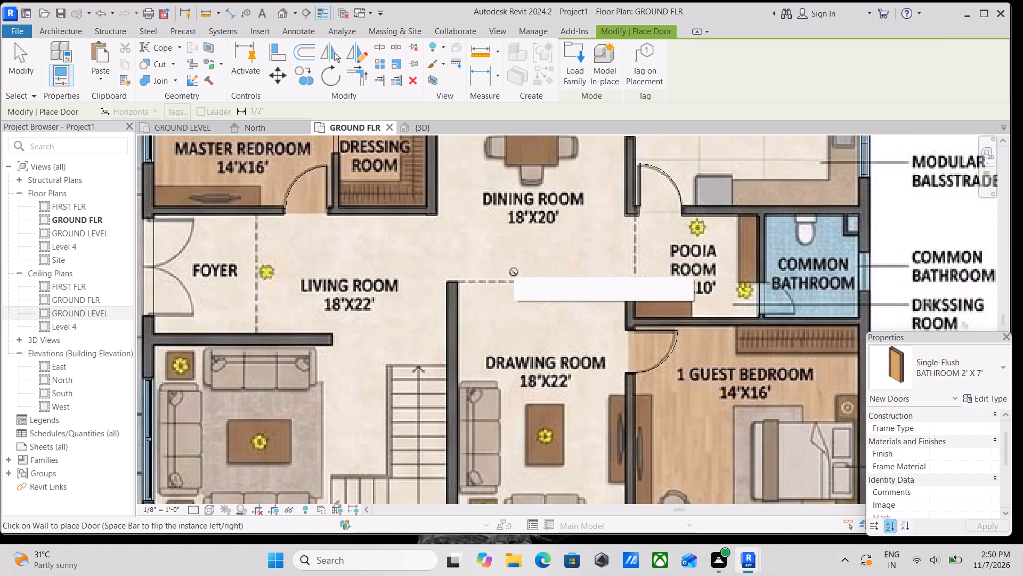
pyautogui.press('Escape')
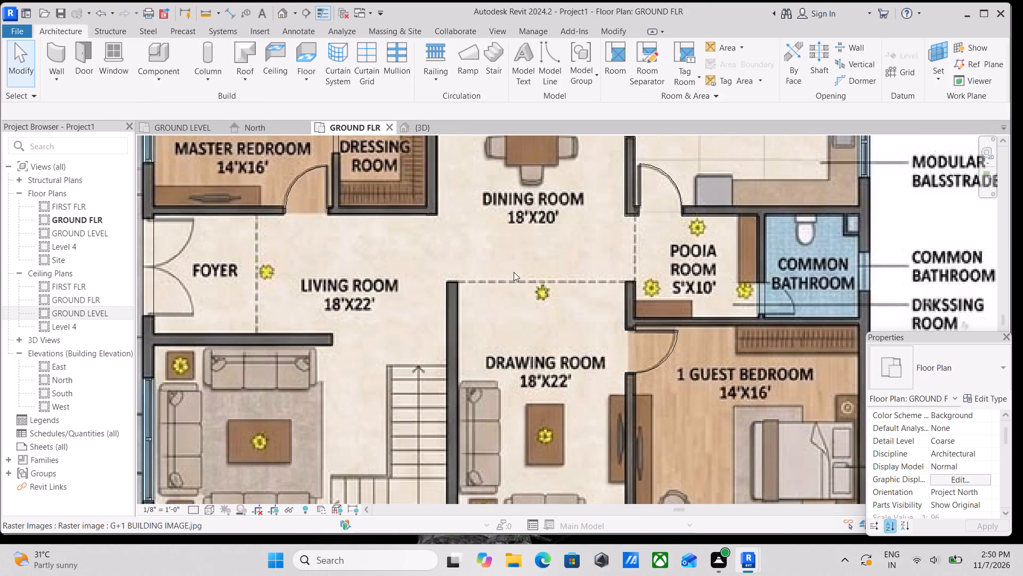
pyautogui.press('Escape')
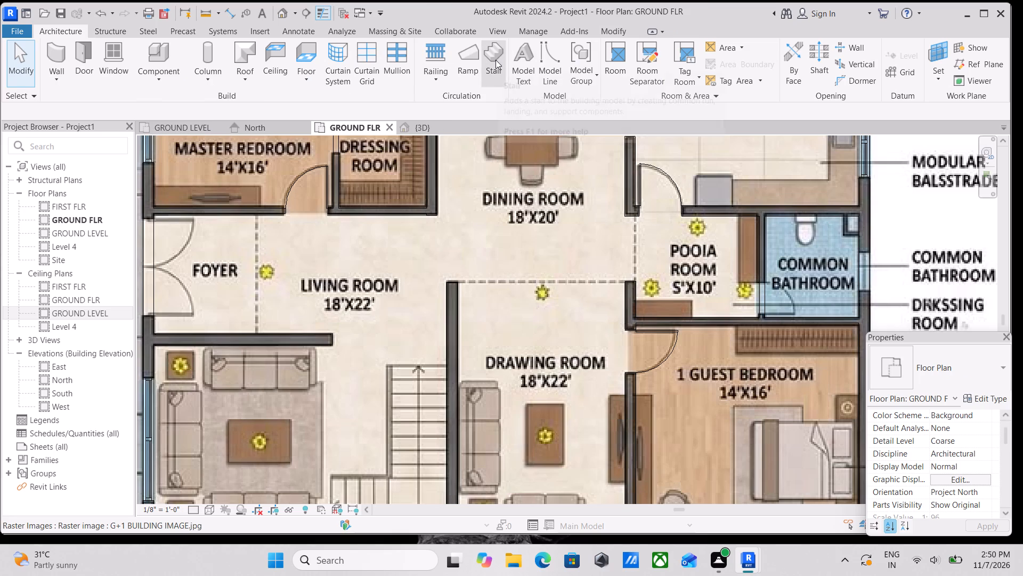
# Start a new Assembled Stair, 7" max riser 11" tread, in run mode on the ground floor plan.
pyautogui.click(496, 60)
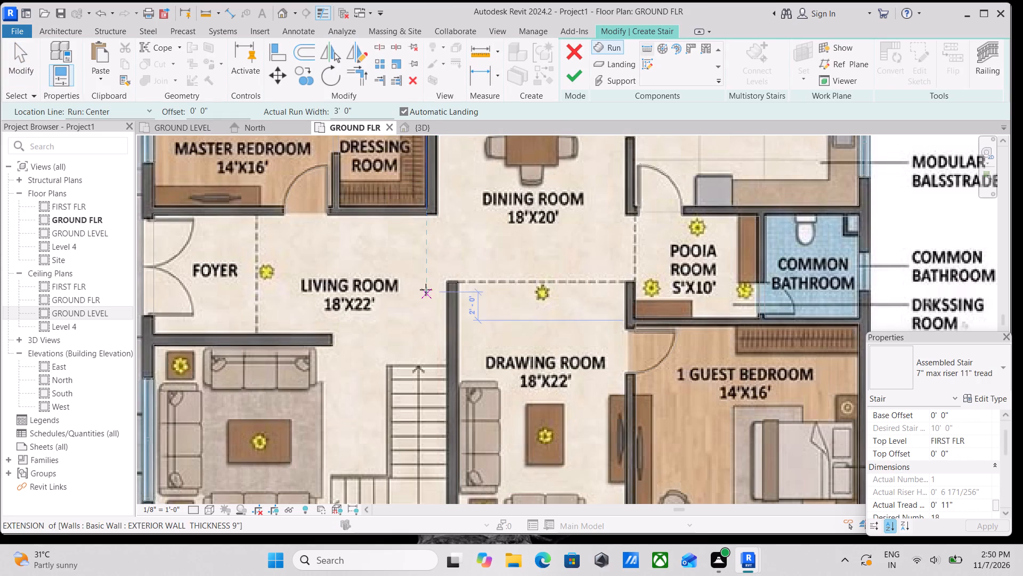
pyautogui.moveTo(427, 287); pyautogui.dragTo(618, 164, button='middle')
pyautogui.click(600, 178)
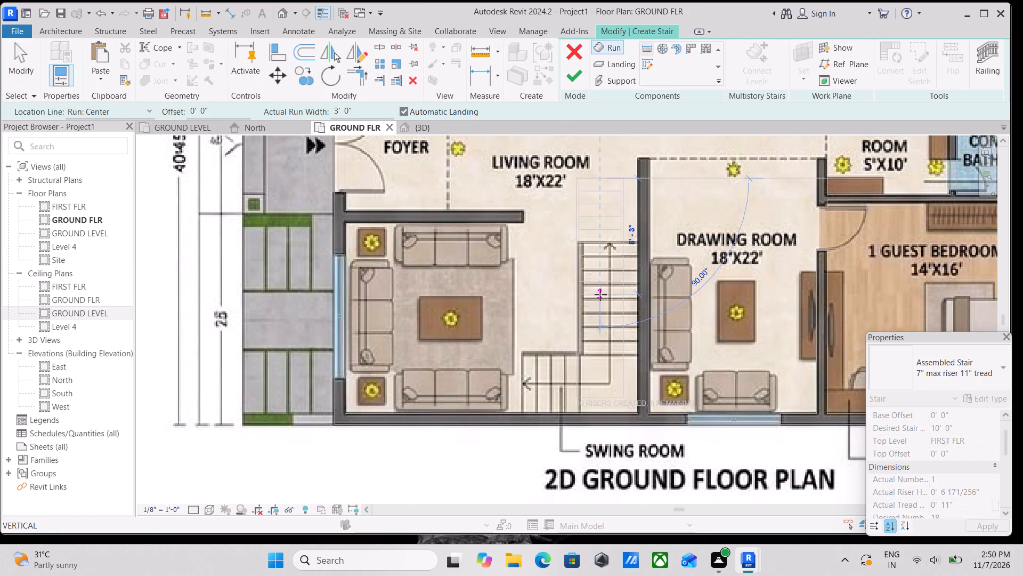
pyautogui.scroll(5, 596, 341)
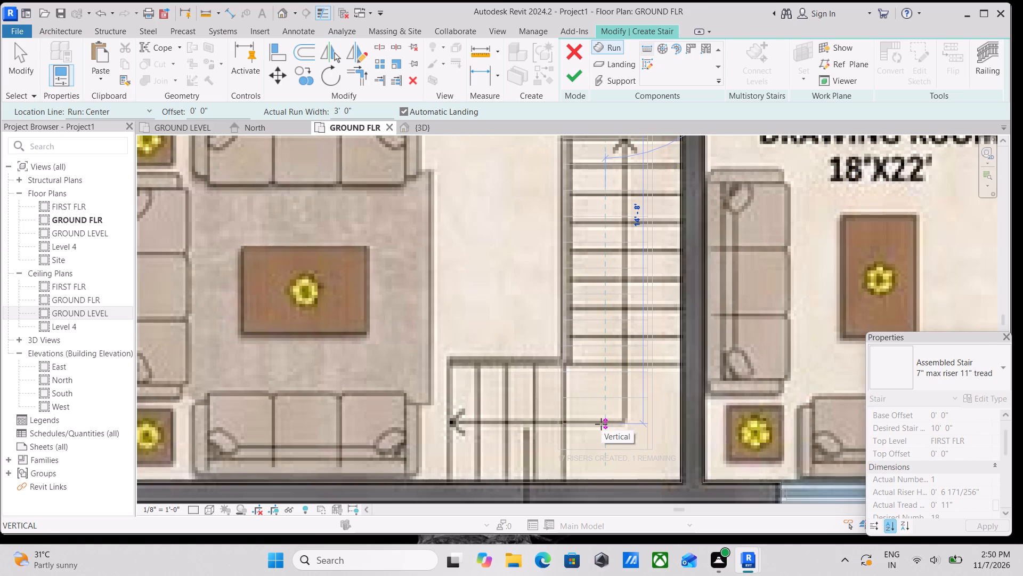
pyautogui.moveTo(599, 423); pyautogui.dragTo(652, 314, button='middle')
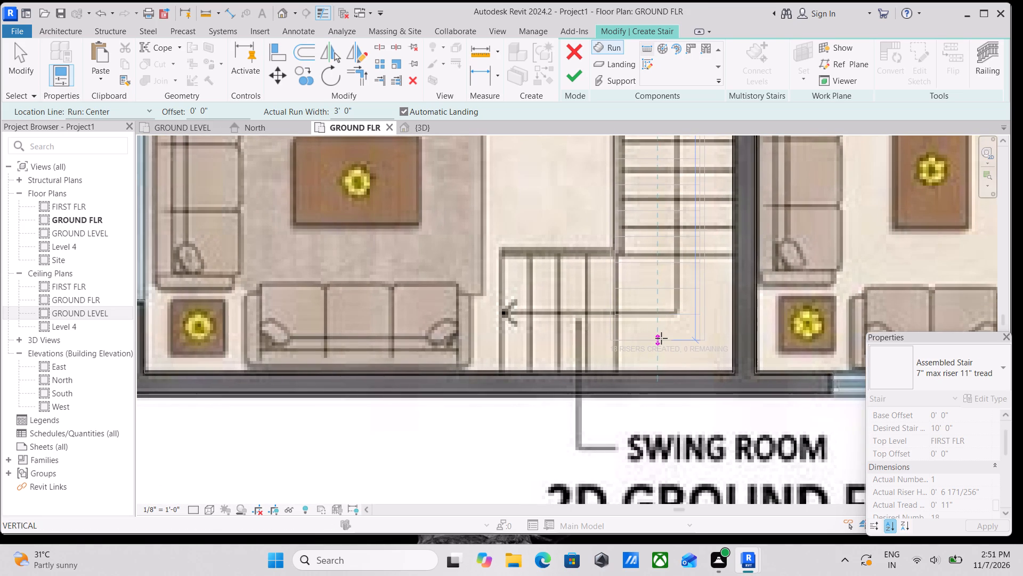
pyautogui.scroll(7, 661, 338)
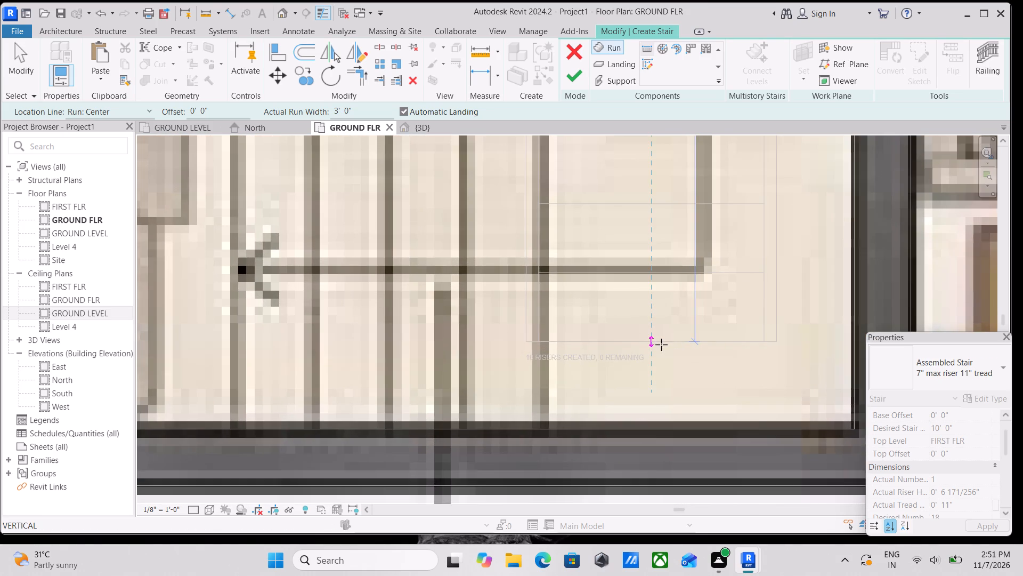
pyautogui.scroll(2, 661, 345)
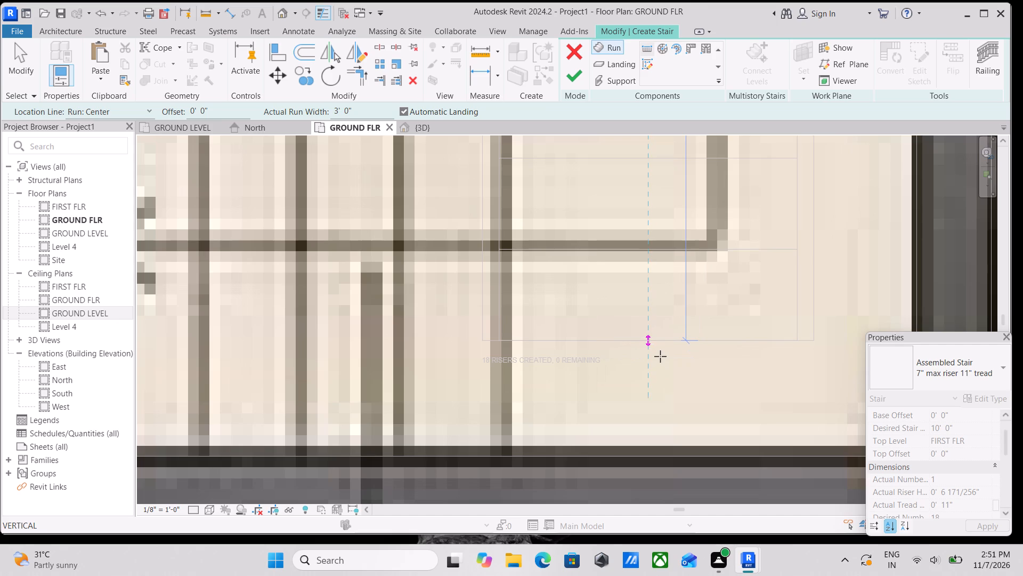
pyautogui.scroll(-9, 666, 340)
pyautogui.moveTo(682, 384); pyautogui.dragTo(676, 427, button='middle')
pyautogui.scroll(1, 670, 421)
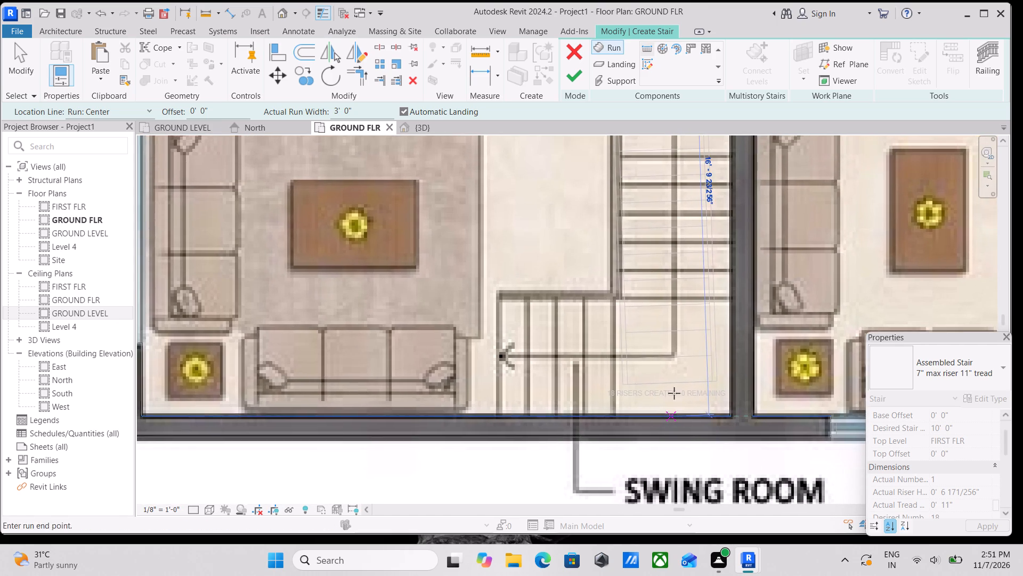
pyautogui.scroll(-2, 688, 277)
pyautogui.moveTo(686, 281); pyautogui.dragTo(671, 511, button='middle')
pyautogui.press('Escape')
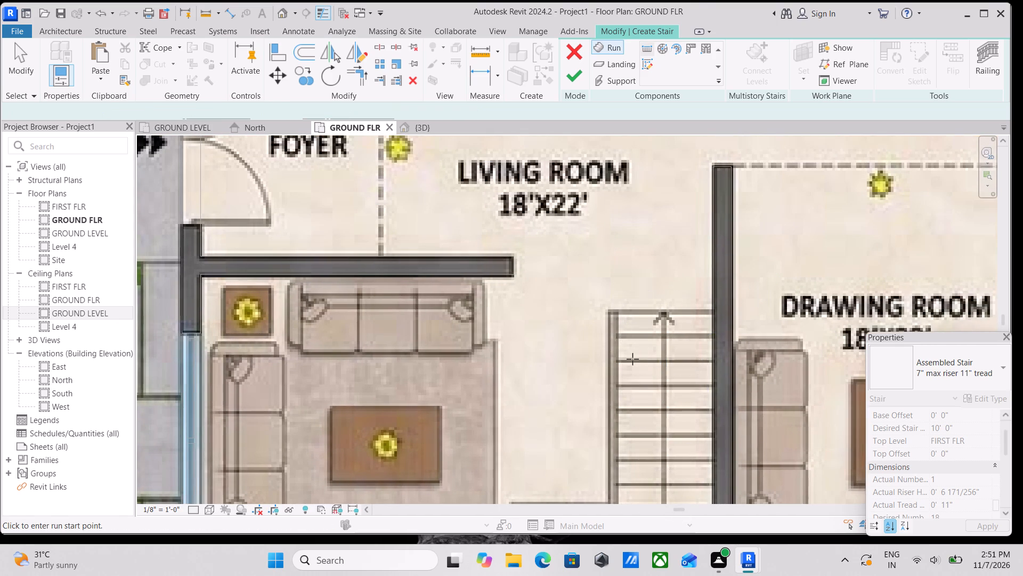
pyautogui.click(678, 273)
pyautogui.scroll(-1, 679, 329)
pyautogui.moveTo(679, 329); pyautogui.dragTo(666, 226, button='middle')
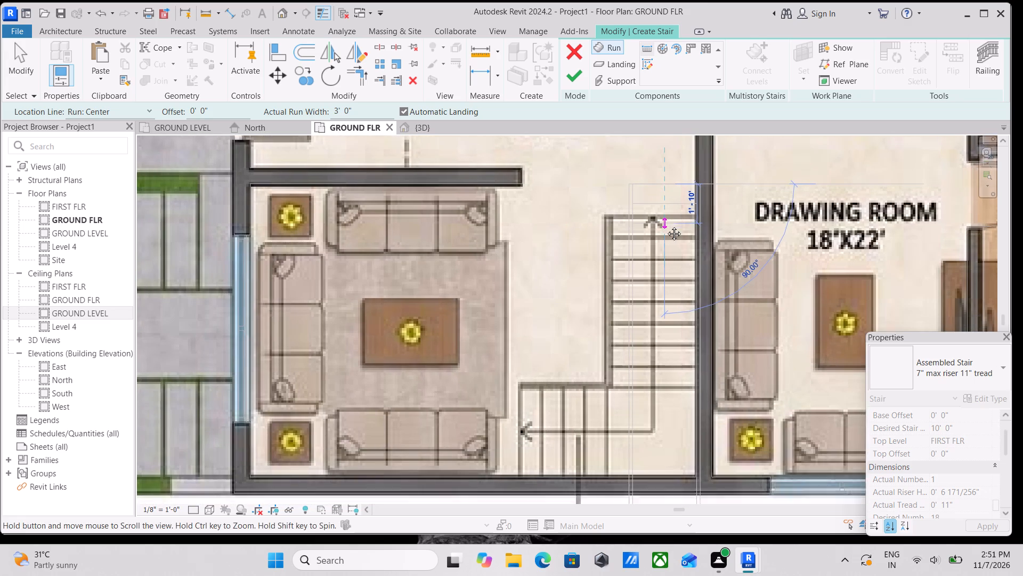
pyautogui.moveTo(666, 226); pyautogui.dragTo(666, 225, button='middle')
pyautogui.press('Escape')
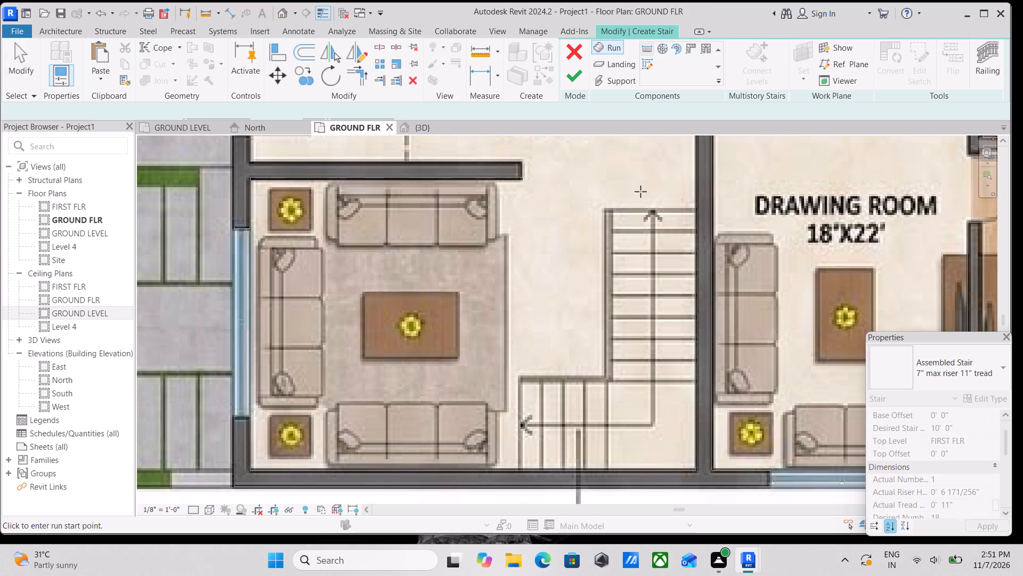
# Draw a straight 3'-wide, 13-riser stair run about 11' long beside the drawing room wall, heading toward the exterior wall at the plan's L-shaped turn.
pyautogui.click(638, 181)
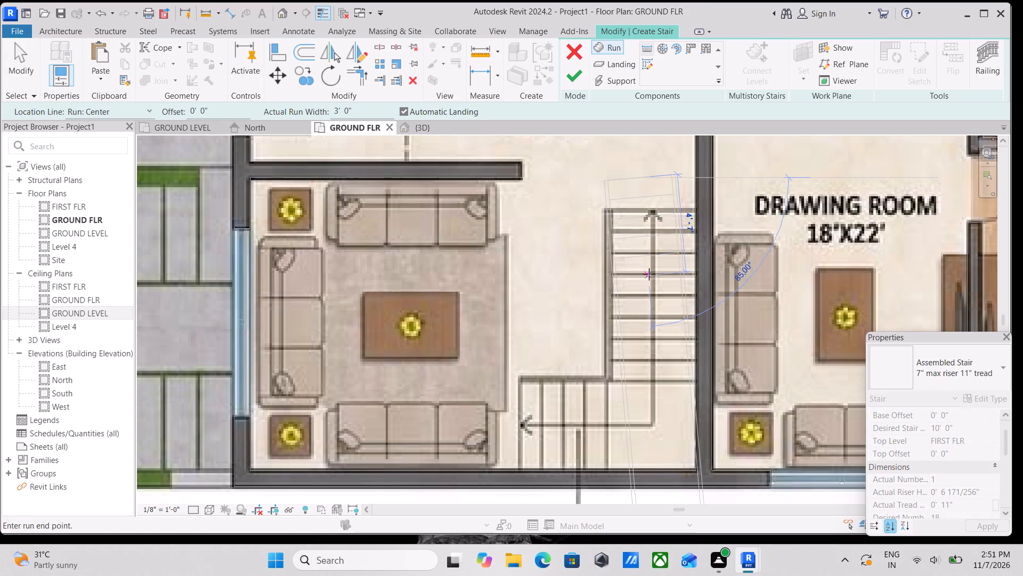
pyautogui.scroll(-1, 643, 302)
pyautogui.moveTo(643, 302); pyautogui.dragTo(649, 243, button='middle')
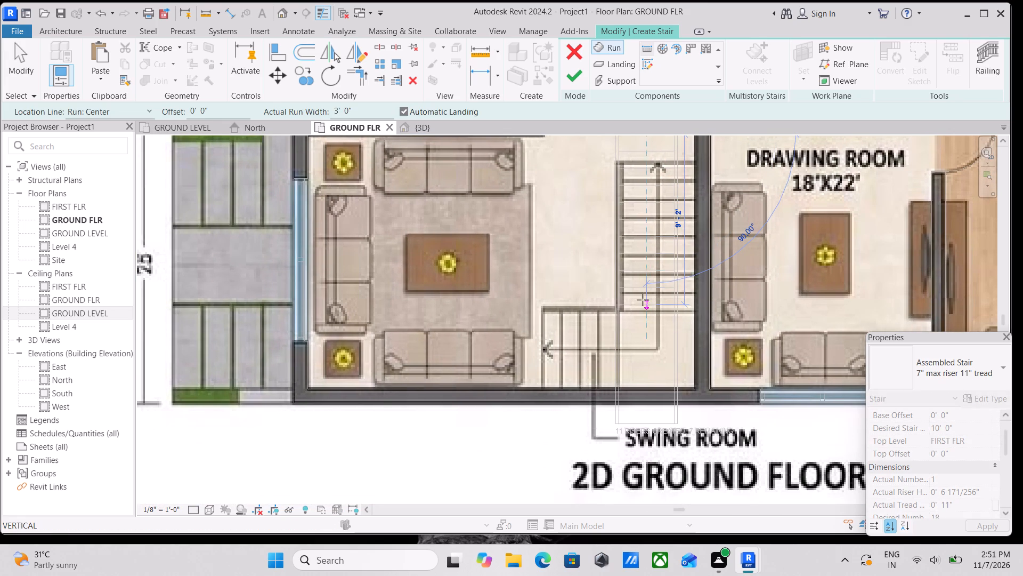
pyautogui.scroll(5, 641, 319)
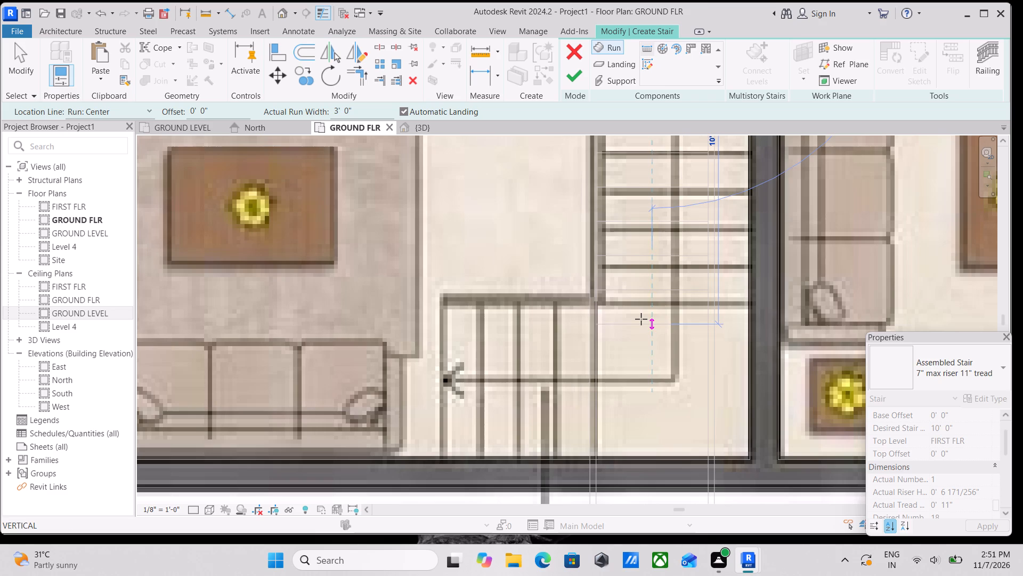
pyautogui.click(646, 349)
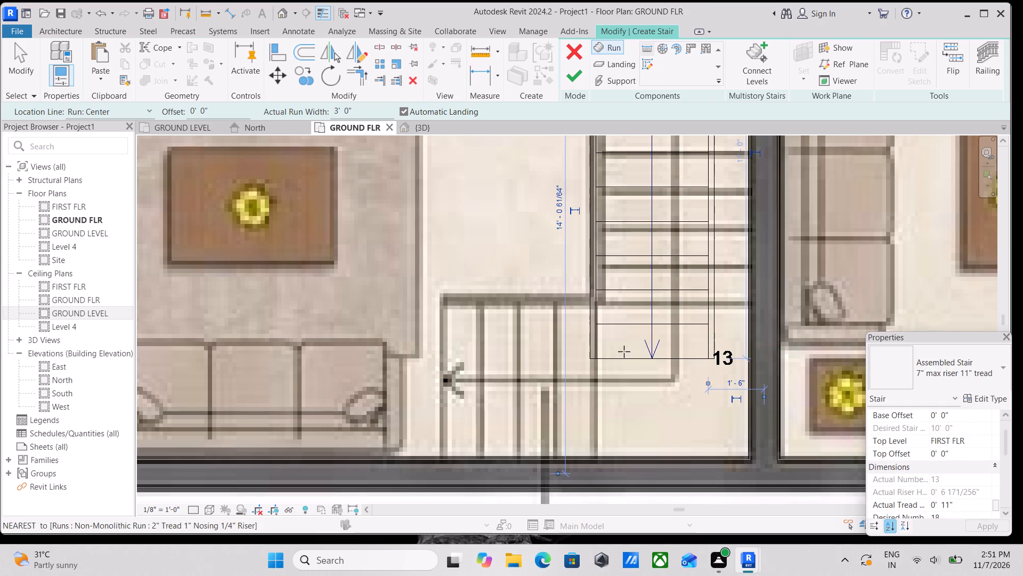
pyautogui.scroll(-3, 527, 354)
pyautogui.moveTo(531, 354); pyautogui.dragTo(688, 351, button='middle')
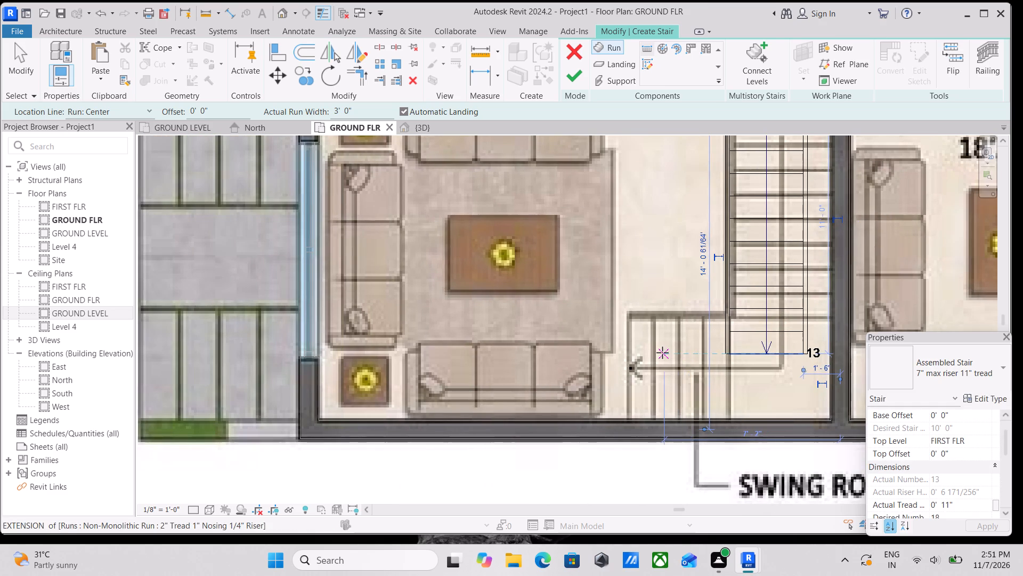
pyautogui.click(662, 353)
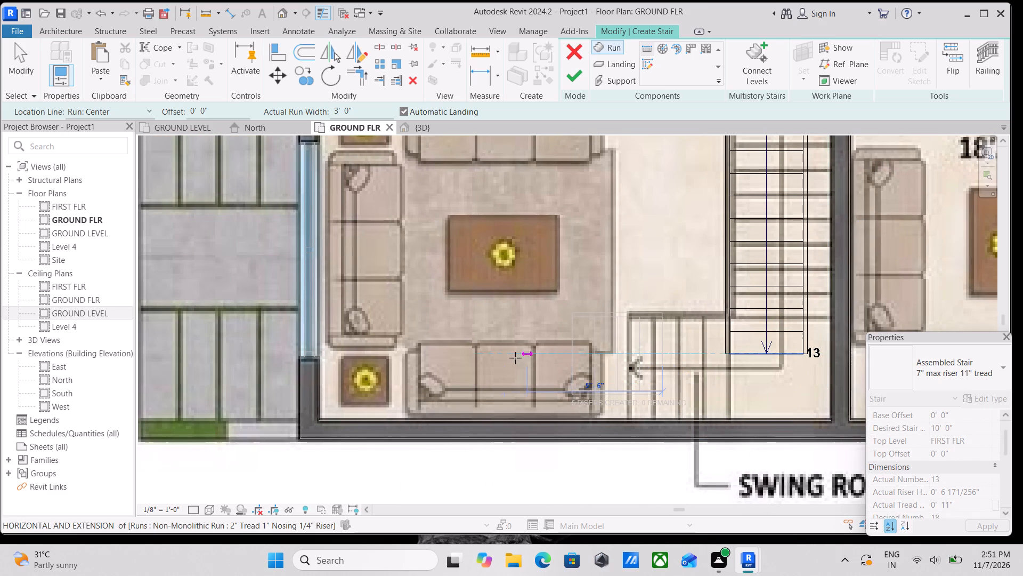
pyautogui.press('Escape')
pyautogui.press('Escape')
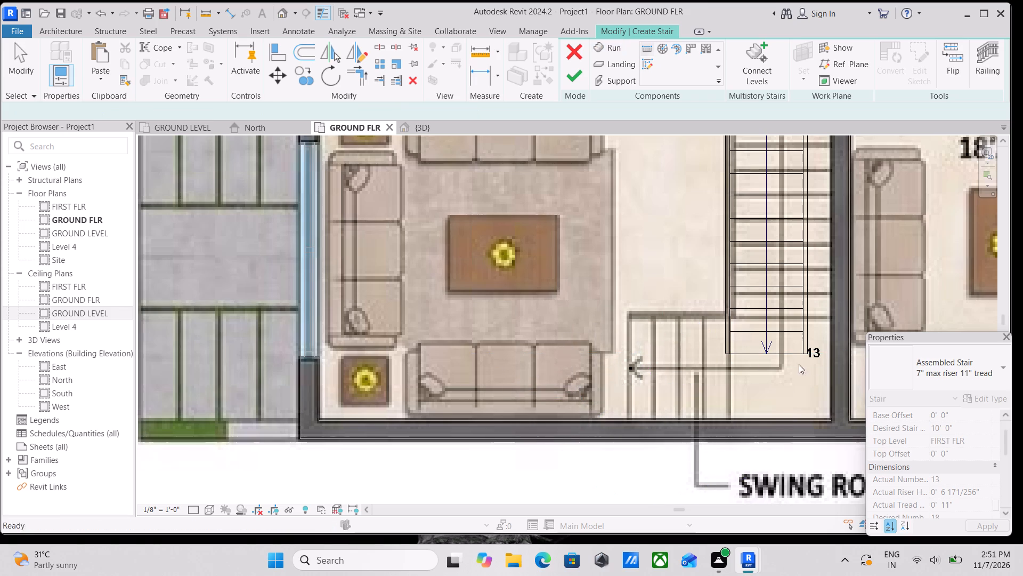
# Delete the 13-riser stair run beside the drawing room wall.
pyautogui.scroll(2, 807, 361)
pyautogui.press('Escape')
pyautogui.click(799, 352)
pyautogui.rightClick(799, 352)
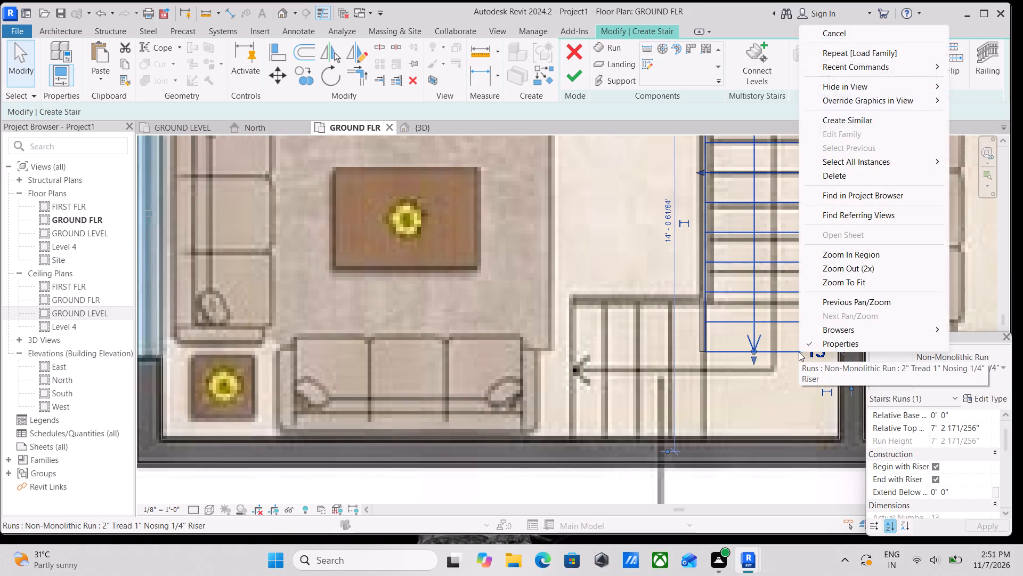
pyautogui.click(840, 172)
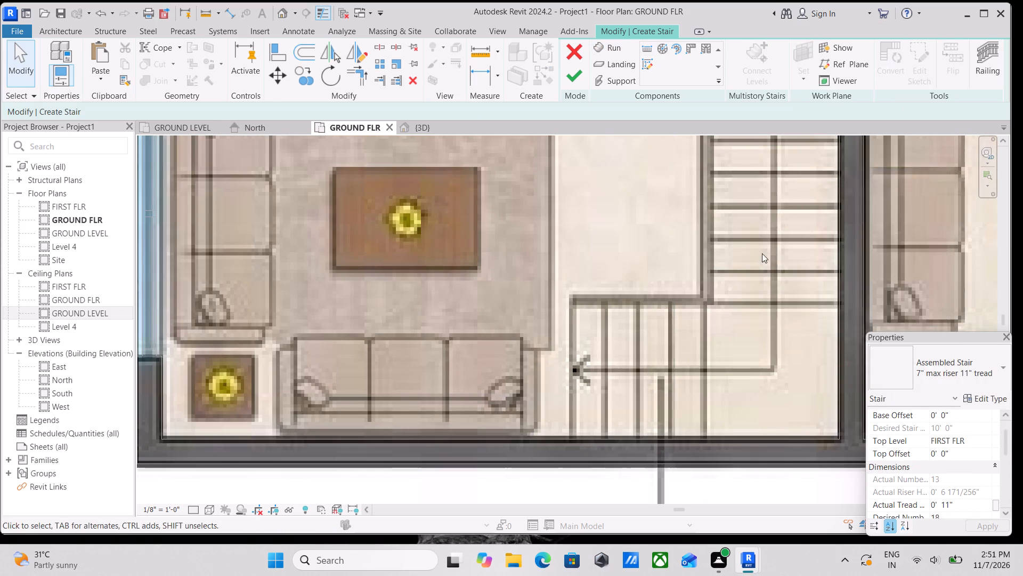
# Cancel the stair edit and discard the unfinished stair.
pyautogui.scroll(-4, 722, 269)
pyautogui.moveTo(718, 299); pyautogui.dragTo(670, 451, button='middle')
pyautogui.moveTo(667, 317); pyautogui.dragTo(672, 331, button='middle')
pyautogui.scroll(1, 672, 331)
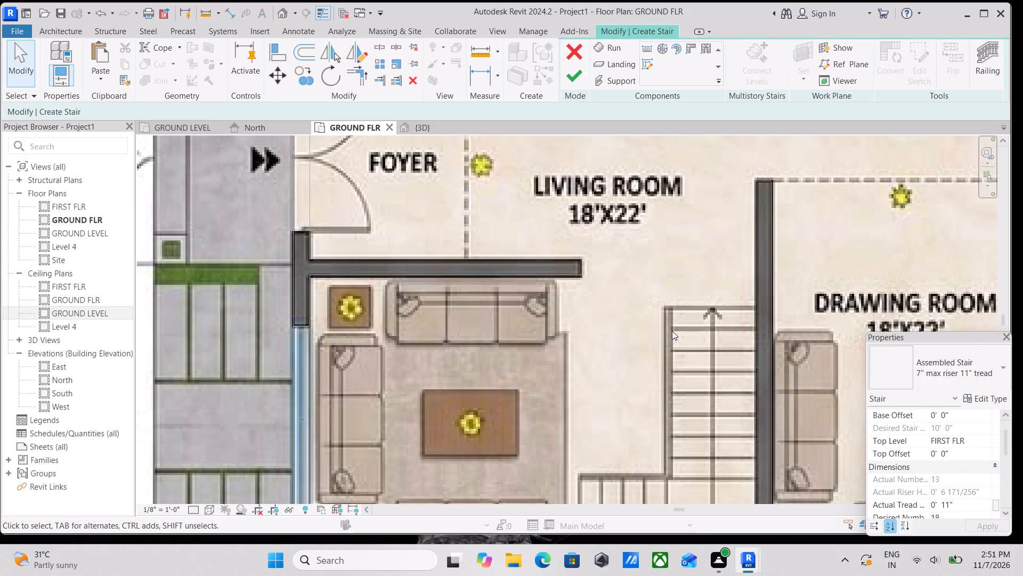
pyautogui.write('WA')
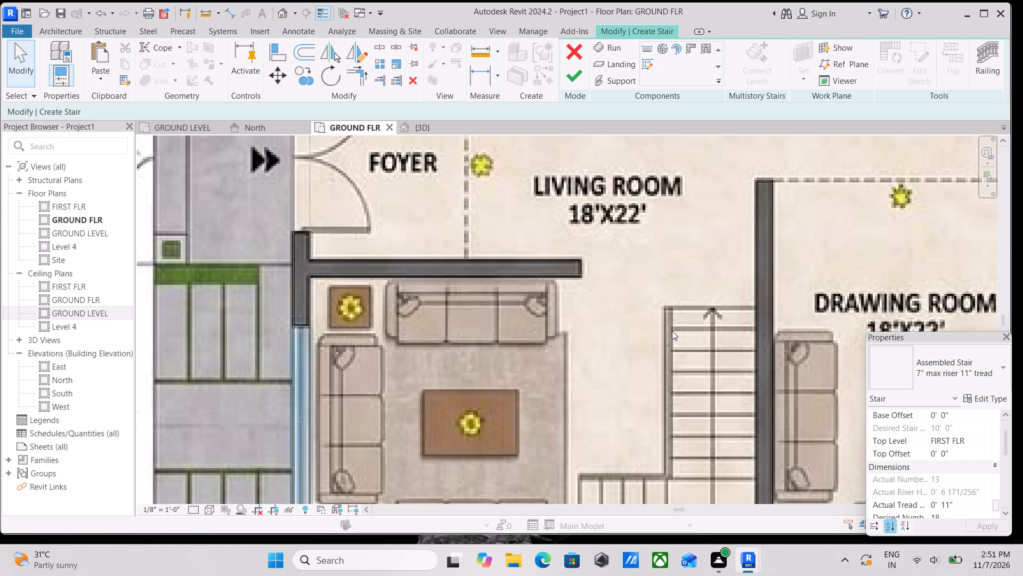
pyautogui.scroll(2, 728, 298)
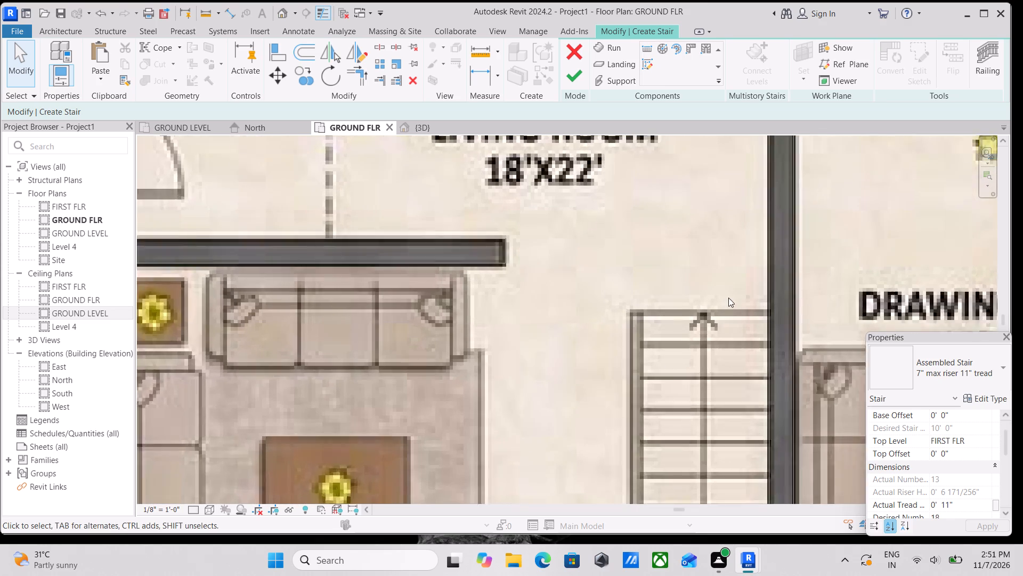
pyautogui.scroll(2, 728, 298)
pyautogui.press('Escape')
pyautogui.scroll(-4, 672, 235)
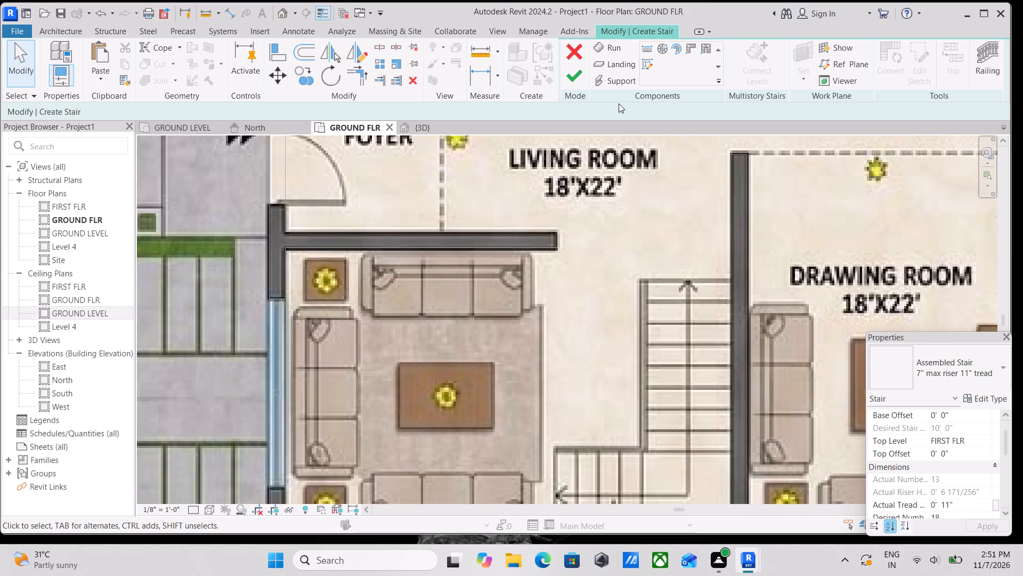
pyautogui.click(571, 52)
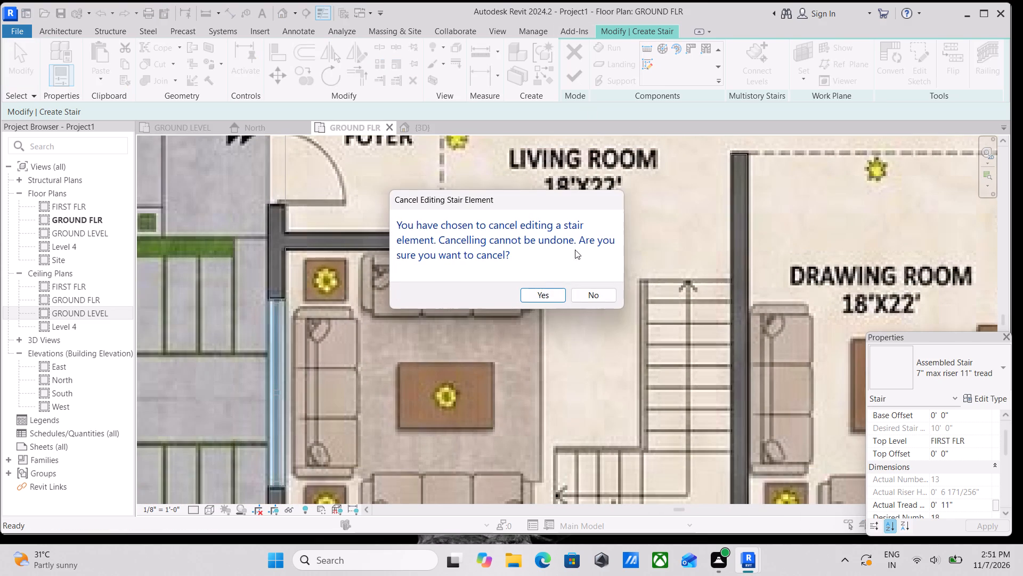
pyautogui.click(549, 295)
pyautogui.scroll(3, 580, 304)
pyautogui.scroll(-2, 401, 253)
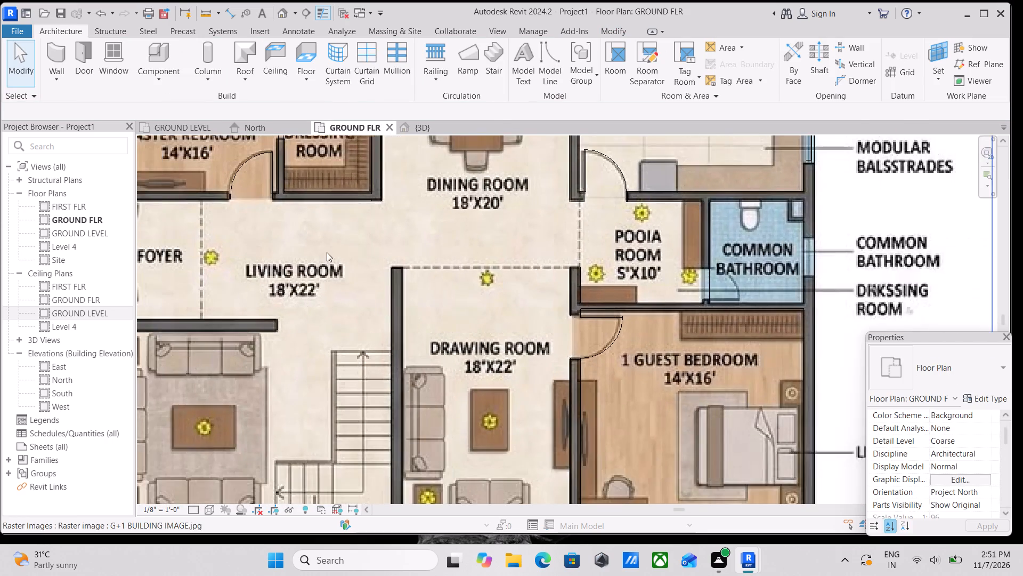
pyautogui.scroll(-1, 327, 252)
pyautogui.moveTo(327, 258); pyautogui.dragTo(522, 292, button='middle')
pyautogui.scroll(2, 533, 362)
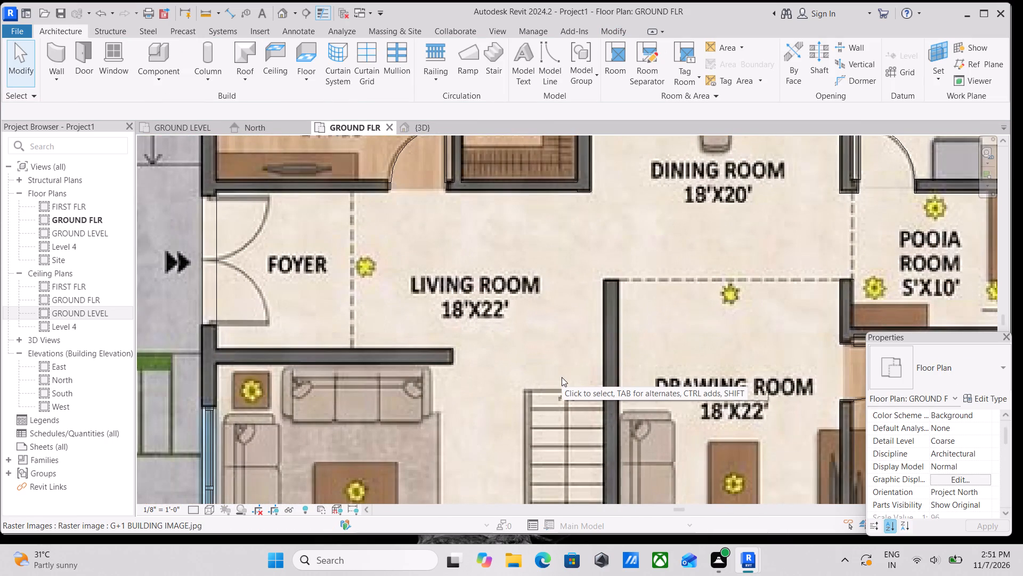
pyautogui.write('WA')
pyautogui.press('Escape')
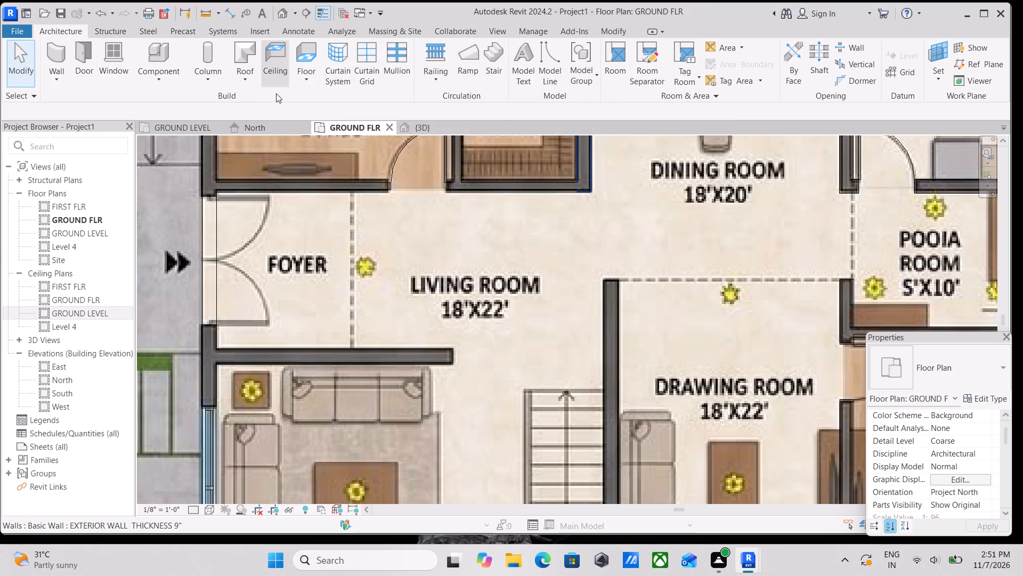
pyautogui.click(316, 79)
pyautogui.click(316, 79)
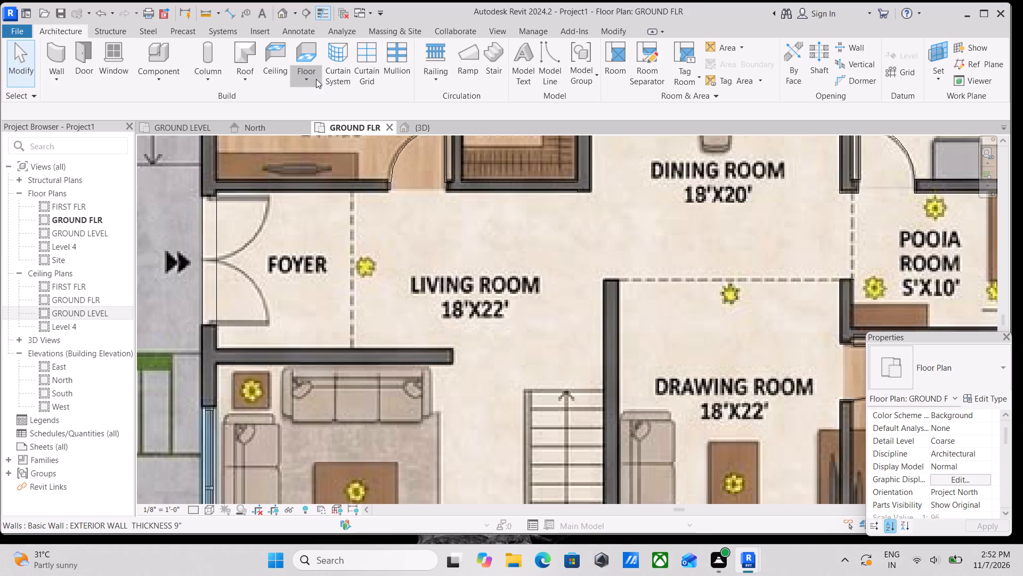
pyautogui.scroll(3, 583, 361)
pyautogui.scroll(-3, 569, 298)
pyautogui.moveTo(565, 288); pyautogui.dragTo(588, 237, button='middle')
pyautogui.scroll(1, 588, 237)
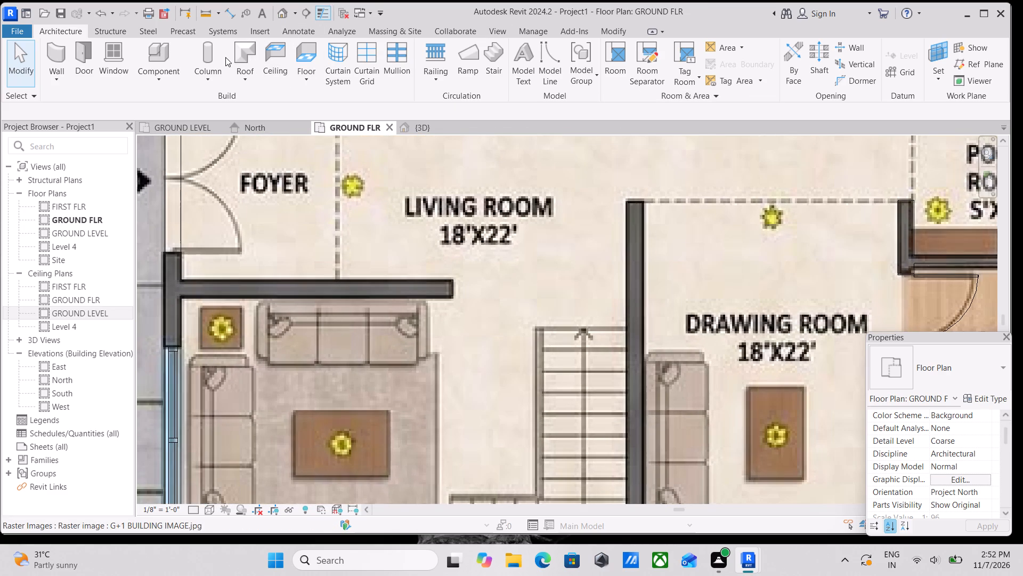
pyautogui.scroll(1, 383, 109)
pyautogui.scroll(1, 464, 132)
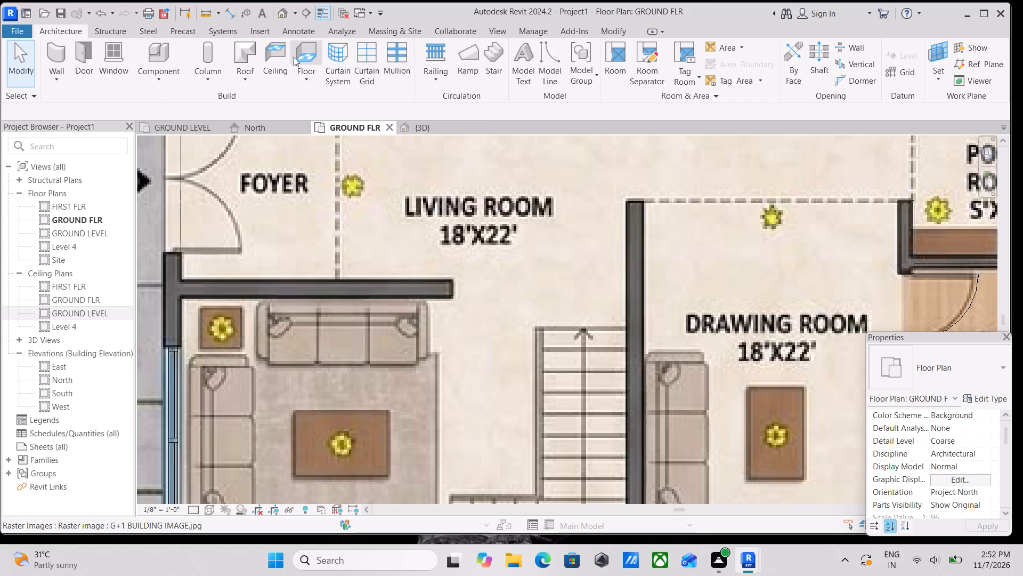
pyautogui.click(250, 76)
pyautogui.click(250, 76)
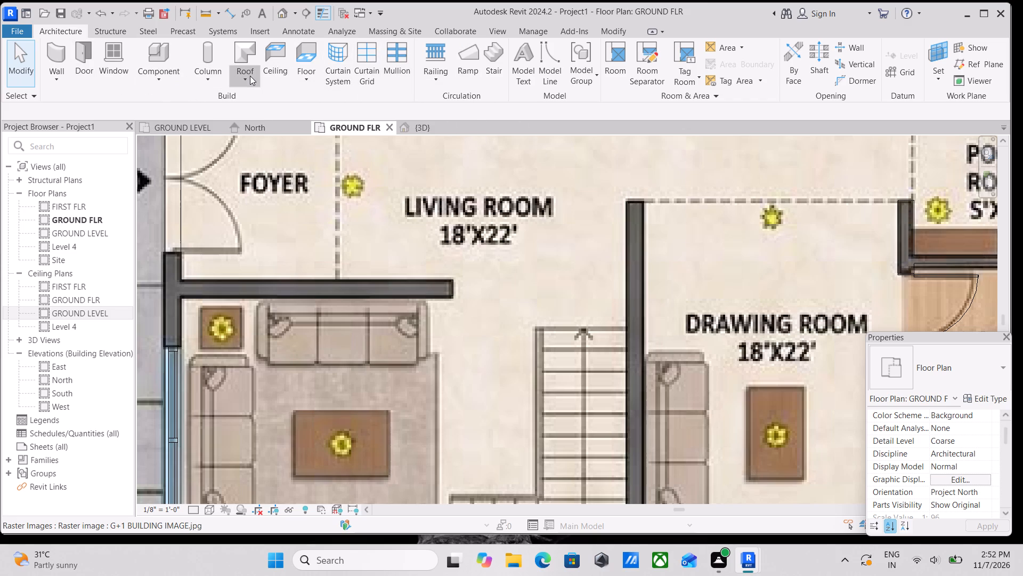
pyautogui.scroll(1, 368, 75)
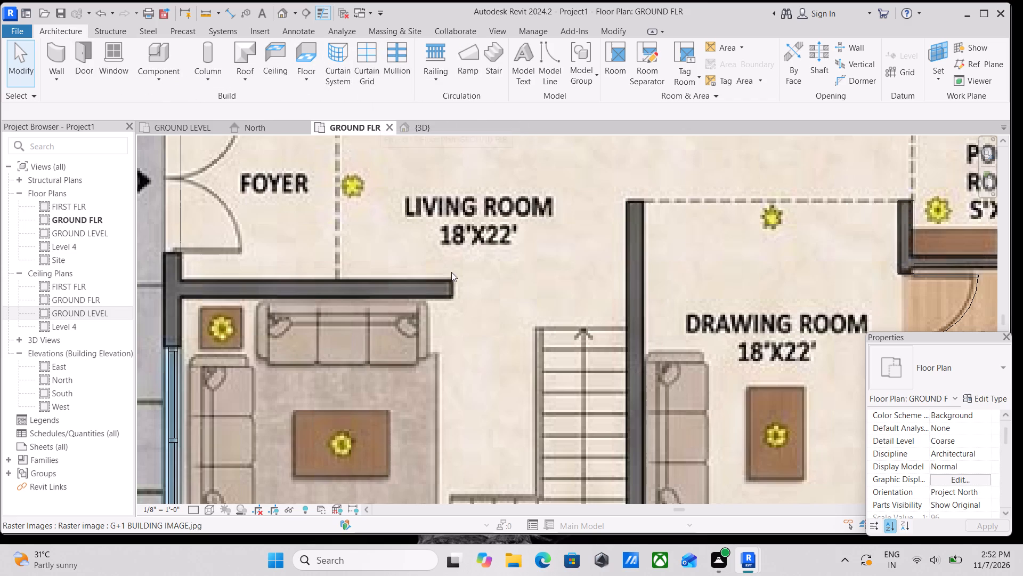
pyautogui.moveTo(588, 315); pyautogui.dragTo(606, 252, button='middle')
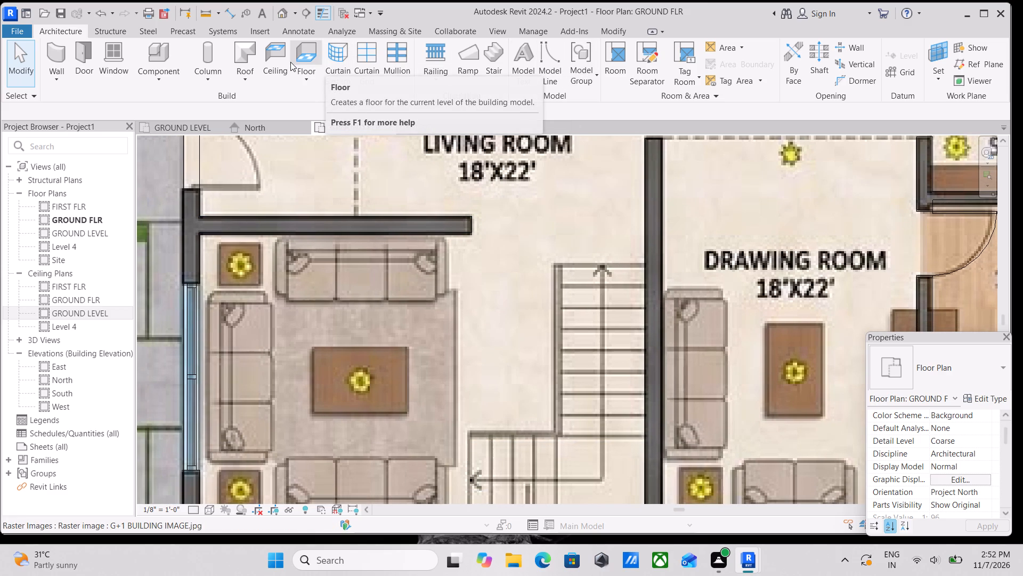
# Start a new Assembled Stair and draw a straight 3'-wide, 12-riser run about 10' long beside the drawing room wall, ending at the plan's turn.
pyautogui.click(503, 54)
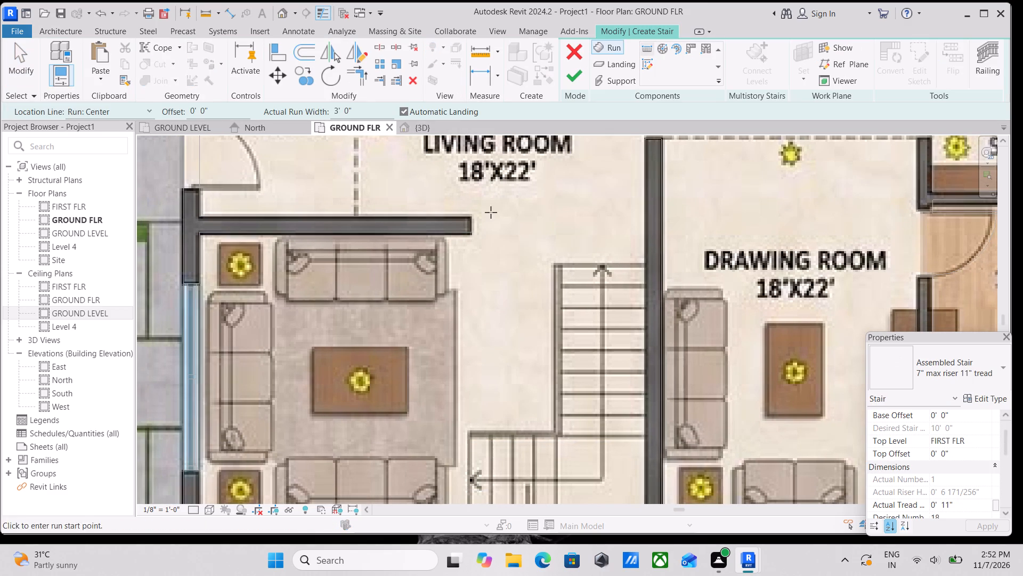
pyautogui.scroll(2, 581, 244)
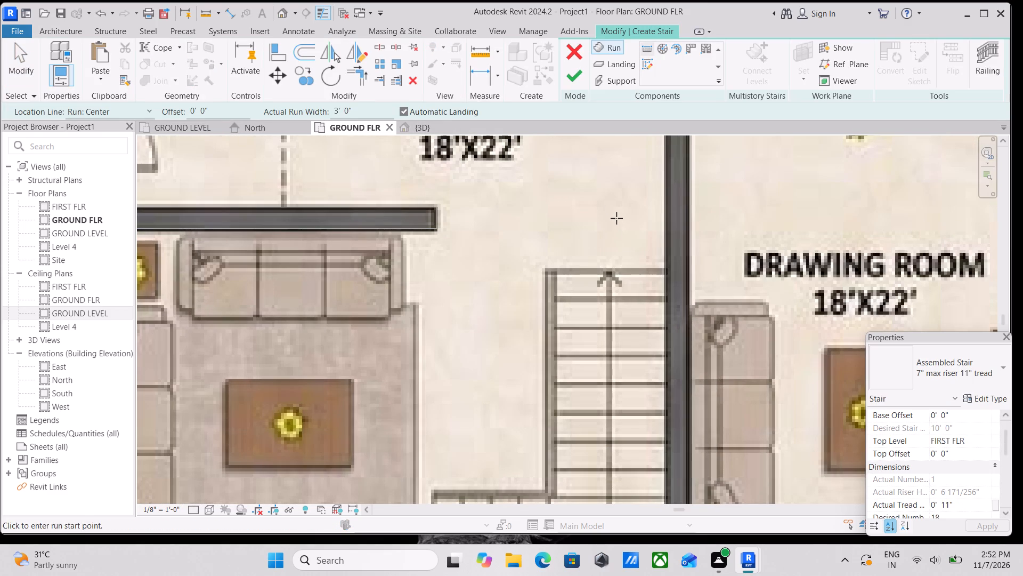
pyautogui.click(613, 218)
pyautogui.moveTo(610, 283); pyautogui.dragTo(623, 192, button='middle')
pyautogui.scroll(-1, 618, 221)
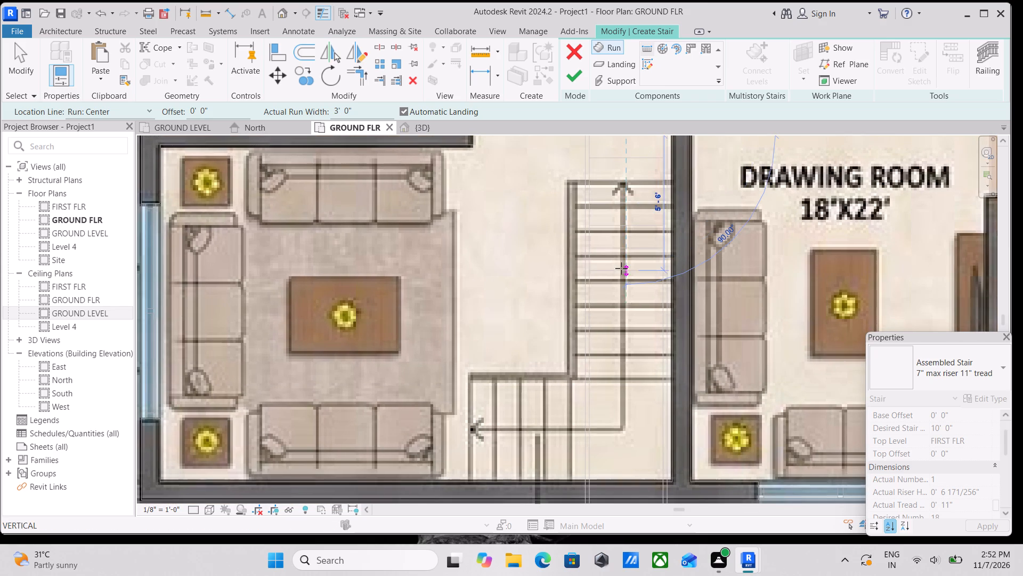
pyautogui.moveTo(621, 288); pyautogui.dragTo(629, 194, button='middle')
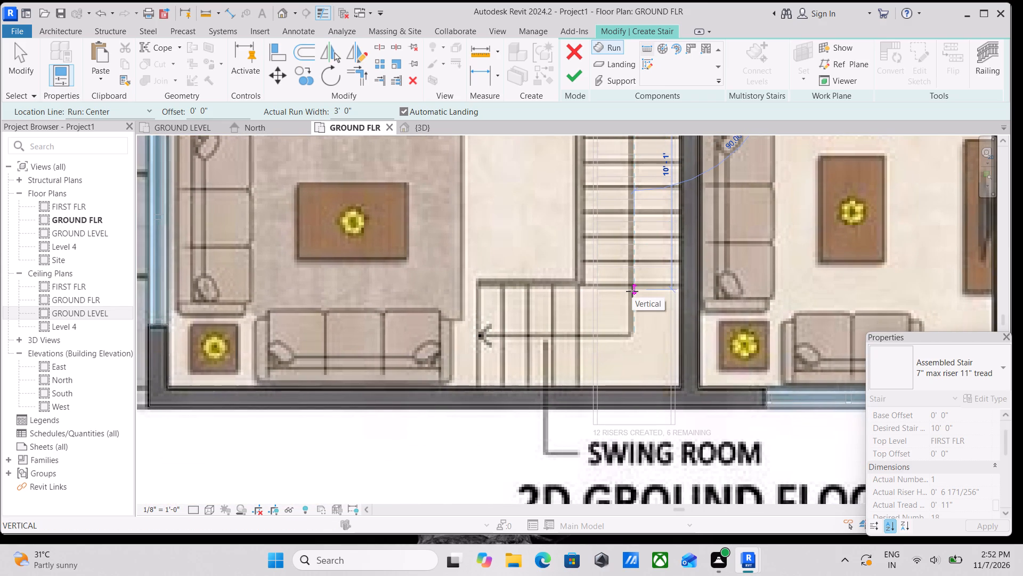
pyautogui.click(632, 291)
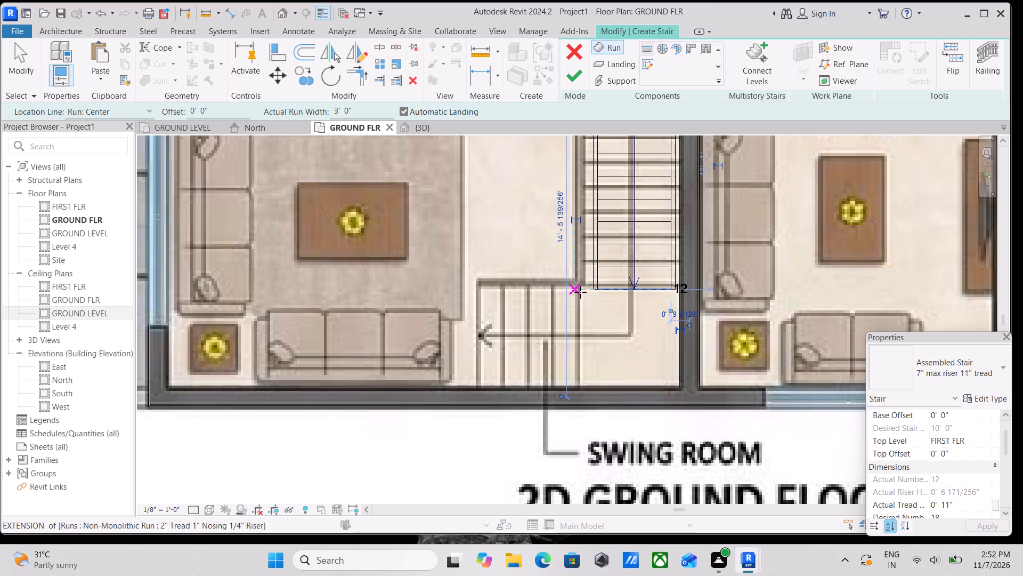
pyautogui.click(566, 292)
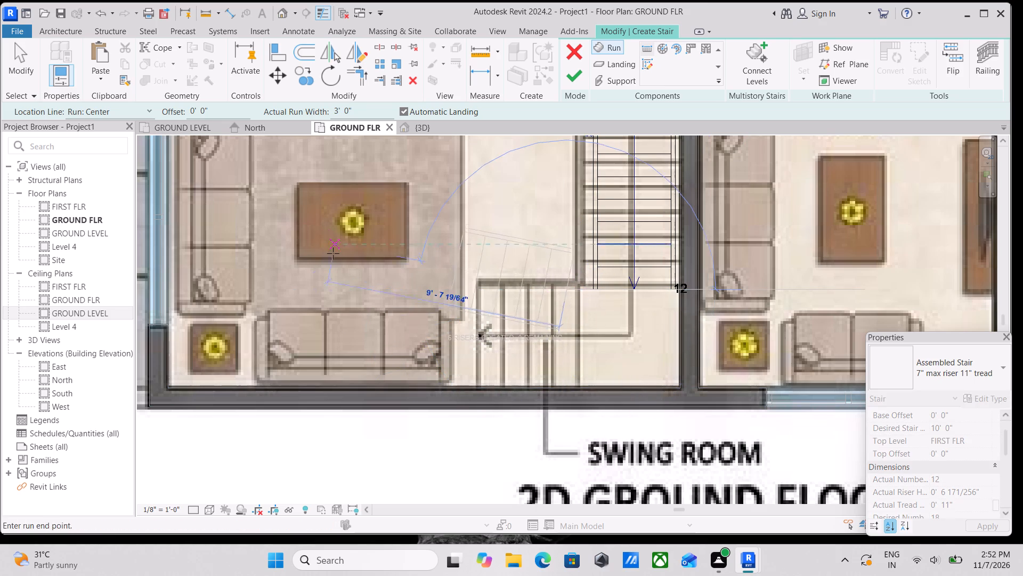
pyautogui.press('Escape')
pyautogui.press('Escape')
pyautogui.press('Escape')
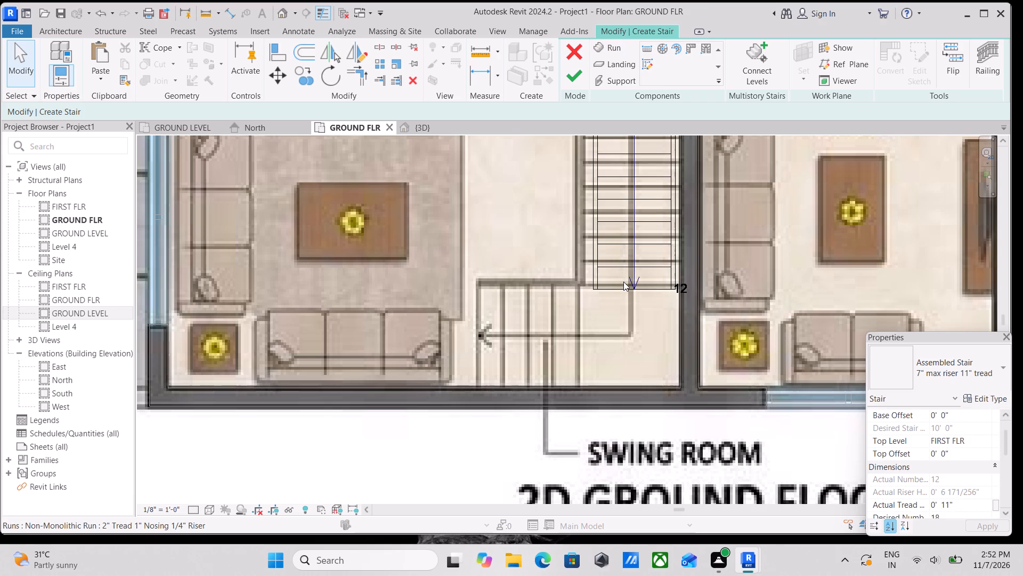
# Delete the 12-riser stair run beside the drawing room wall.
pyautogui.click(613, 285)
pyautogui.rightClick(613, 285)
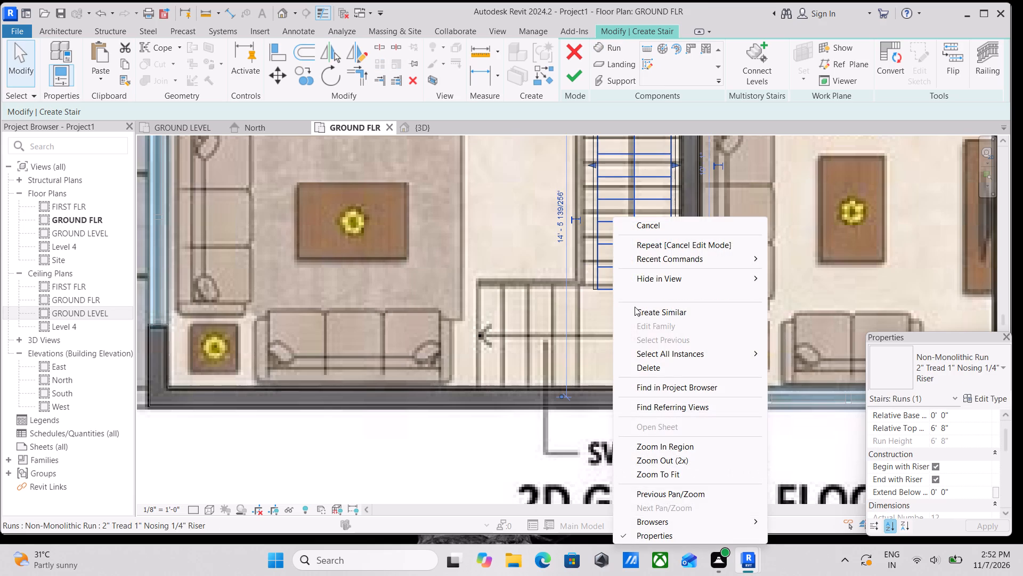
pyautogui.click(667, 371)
# Start a sketched run and draw its inner L-shaped boundary over the plan, about 7'-7" along the upper flight and 4'-3" along the lower flight.
pyautogui.moveTo(640, 242); pyautogui.dragTo(627, 375, button='middle')
pyautogui.moveTo(599, 291); pyautogui.dragTo(606, 347, button='middle')
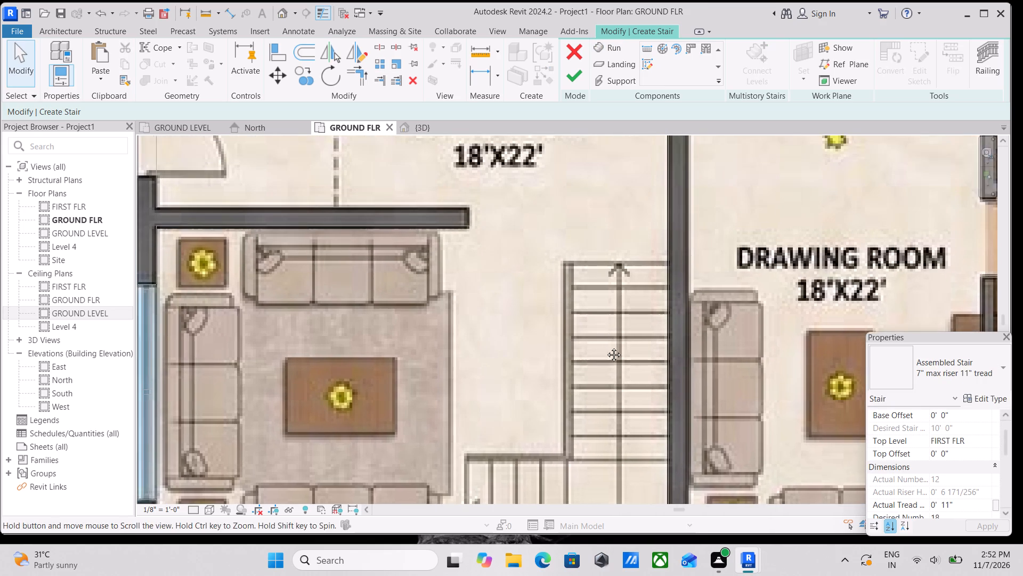
pyautogui.moveTo(606, 347); pyautogui.dragTo(606, 347, button='middle')
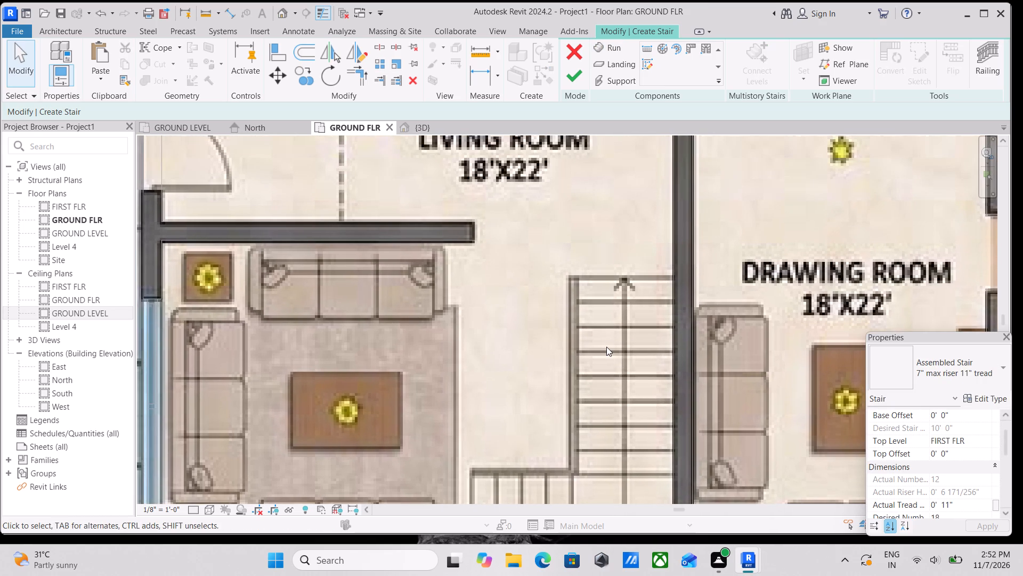
pyautogui.moveTo(514, 248); pyautogui.dragTo(514, 218, button='middle')
pyautogui.click(645, 64)
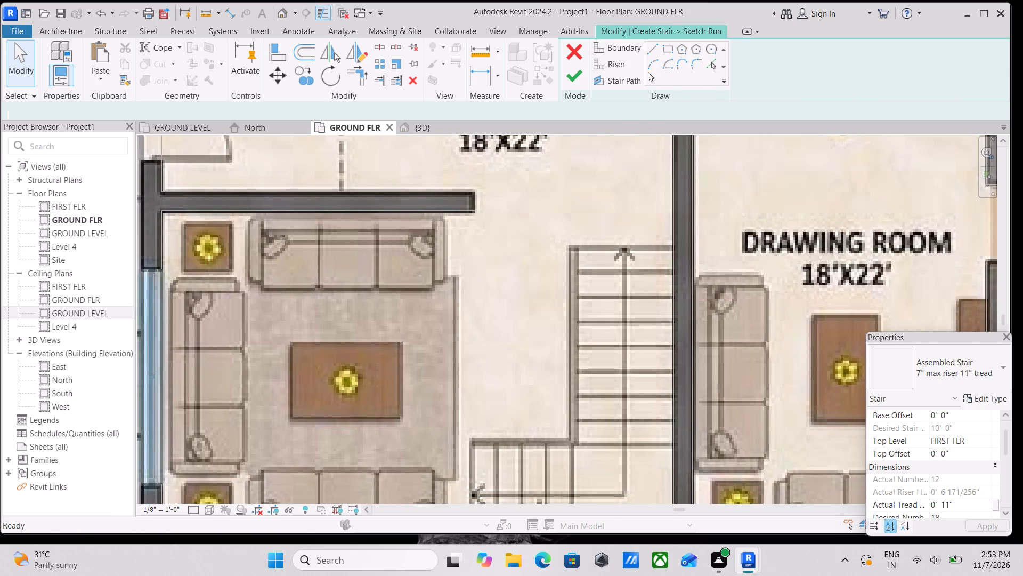
pyautogui.moveTo(696, 531); pyautogui.dragTo(718, 420, button='middle')
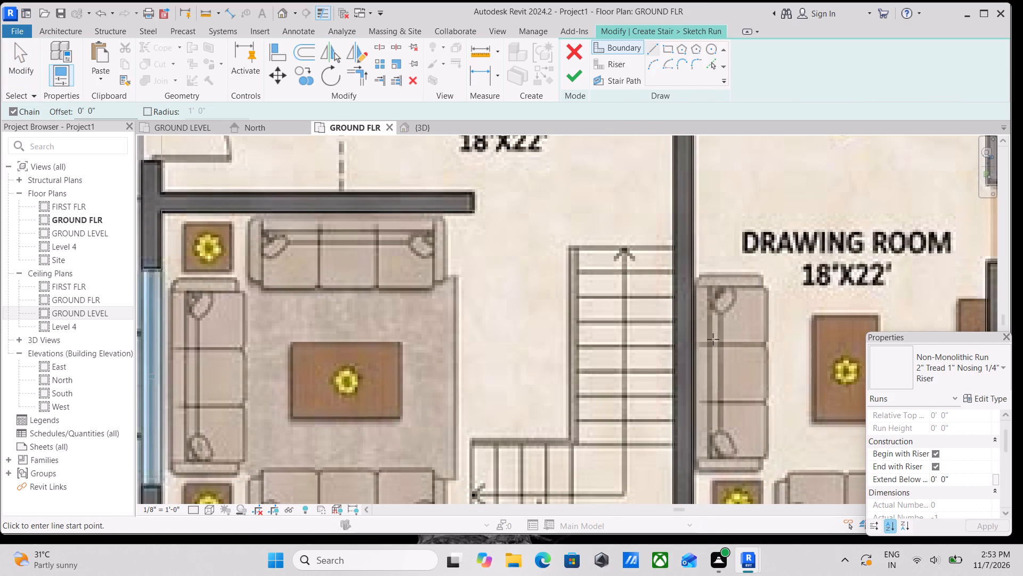
pyautogui.scroll(3, 683, 347)
pyautogui.moveTo(580, 266); pyautogui.dragTo(662, 345, button='middle')
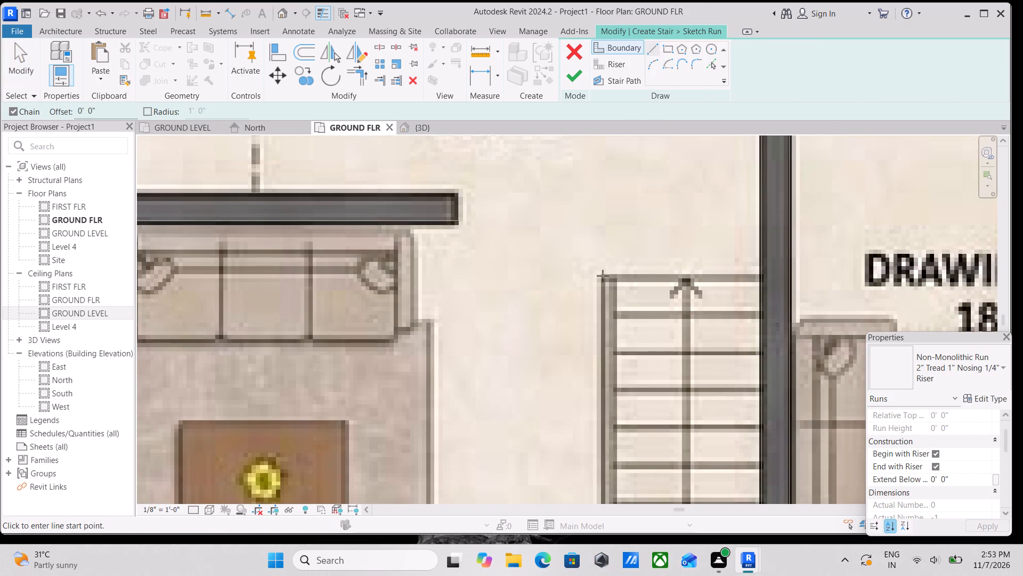
pyautogui.scroll(2, 605, 286)
pyautogui.click(611, 273)
pyautogui.moveTo(588, 385); pyautogui.dragTo(640, 255, button='middle')
pyautogui.scroll(-1, 687, 359)
pyautogui.moveTo(684, 359); pyautogui.dragTo(672, 246, button='middle')
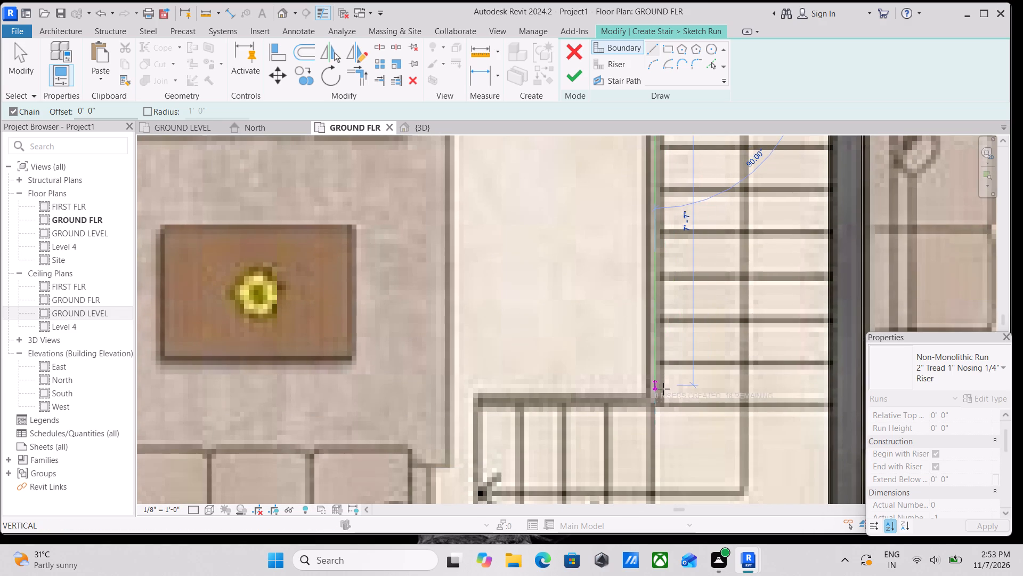
pyautogui.click(663, 393)
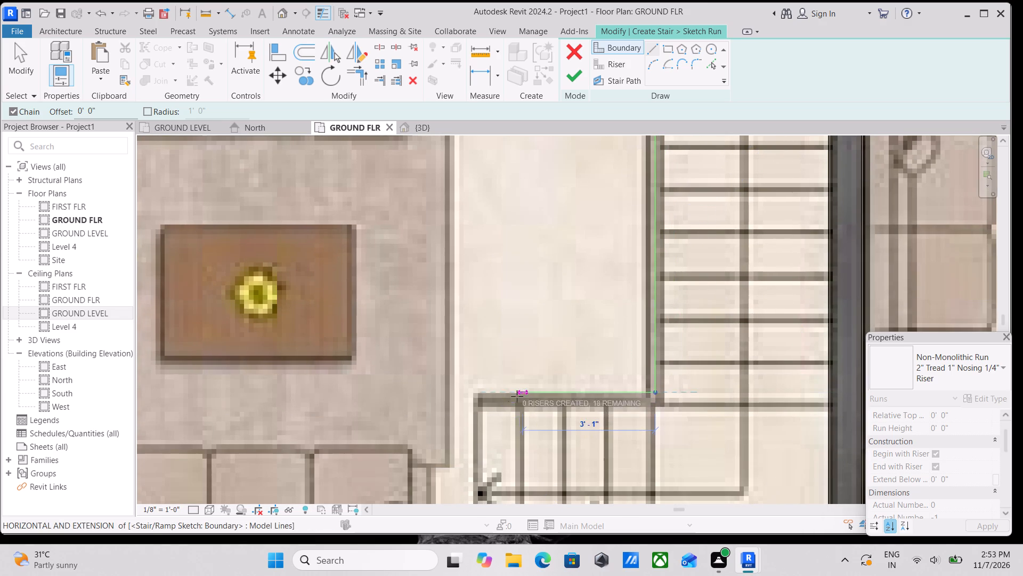
pyautogui.click(474, 397)
pyautogui.press('Escape')
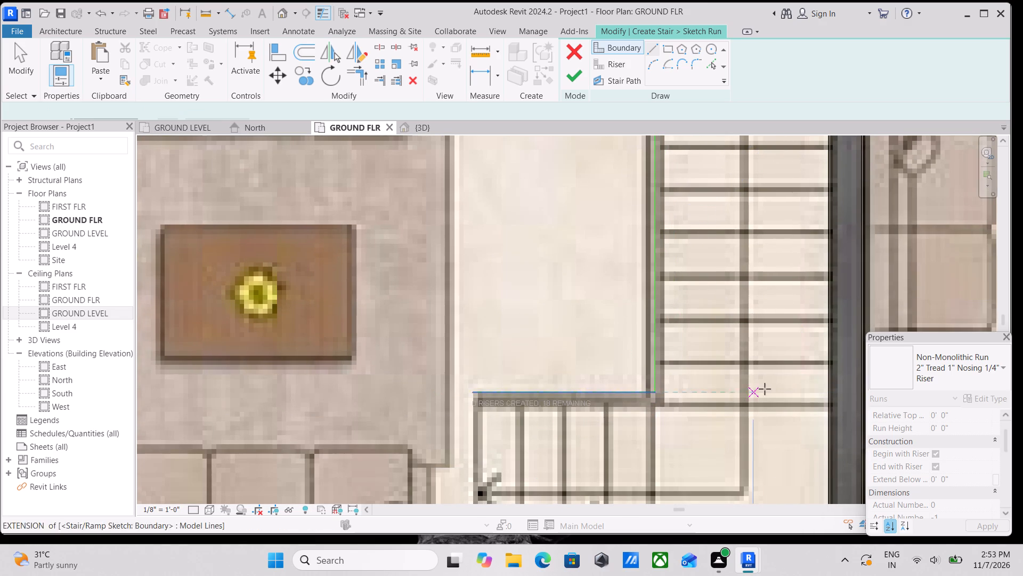
# Draw the outer boundary about 8'-3" along the exterior wall face to the corner, then up the drawing room wall to the stair's top end.
pyautogui.scroll(1, 705, 392)
pyautogui.scroll(-3, 696, 390)
pyautogui.moveTo(696, 380); pyautogui.dragTo(693, 278, button='middle')
pyautogui.moveTo(655, 421); pyautogui.dragTo(667, 356, button='middle')
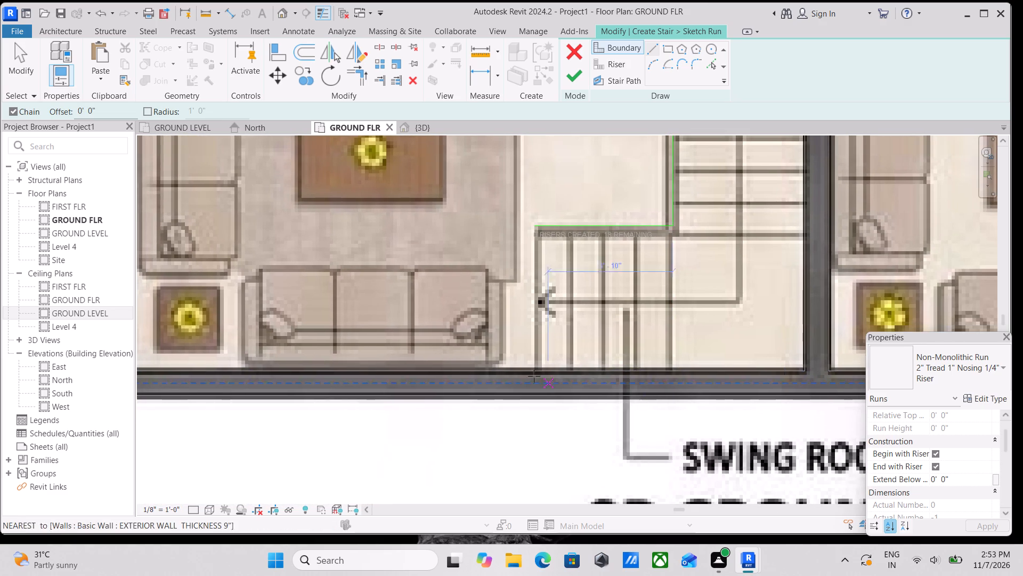
pyautogui.scroll(6, 531, 351)
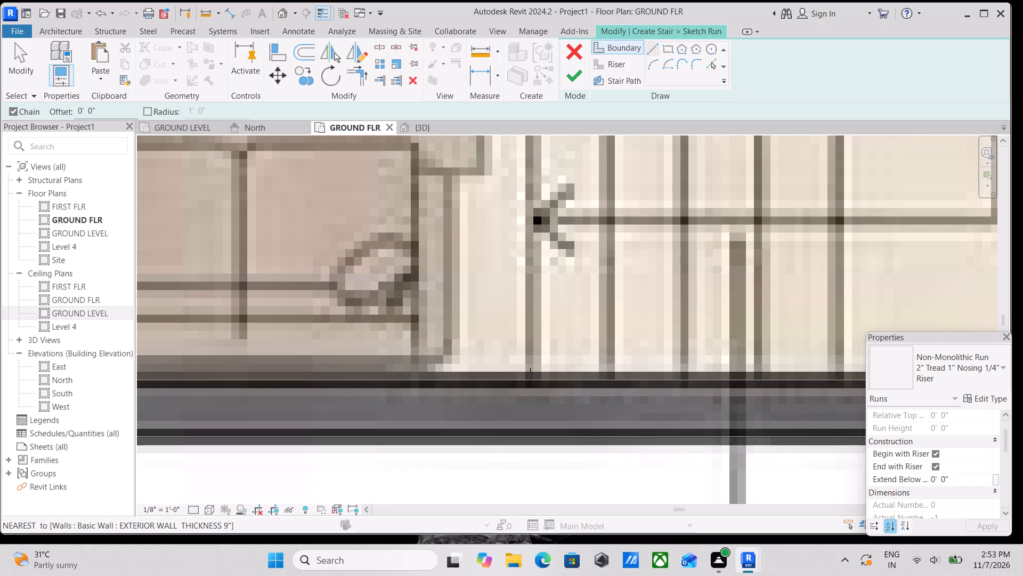
pyautogui.click(527, 378)
pyautogui.moveTo(546, 374); pyautogui.dragTo(538, 373, button='middle')
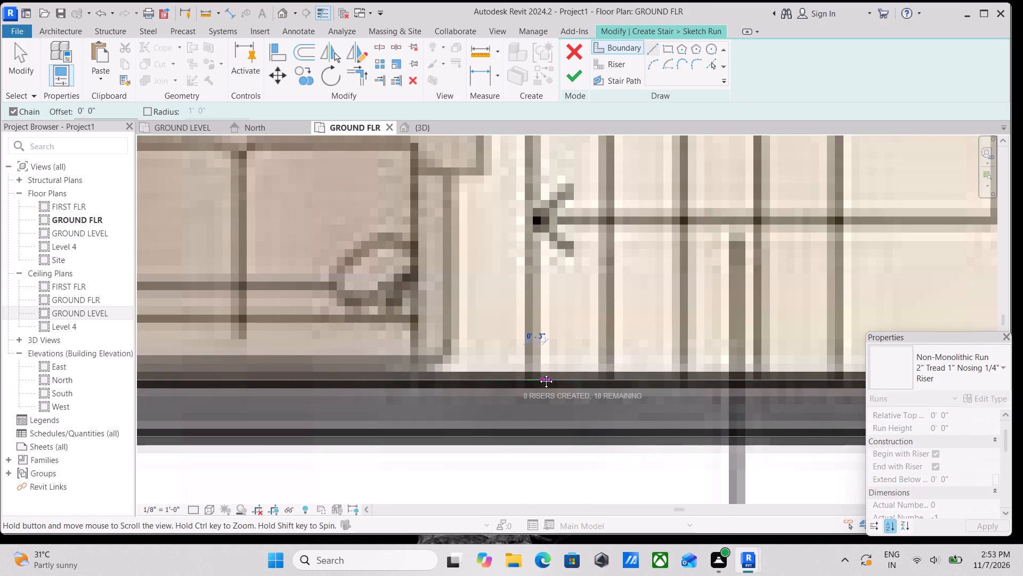
pyautogui.moveTo(538, 373); pyautogui.dragTo(367, 367, button='middle')
pyautogui.moveTo(615, 364); pyautogui.dragTo(402, 398, button='middle')
pyautogui.scroll(-1, 659, 399)
pyautogui.moveTo(655, 399); pyautogui.dragTo(589, 409, button='middle')
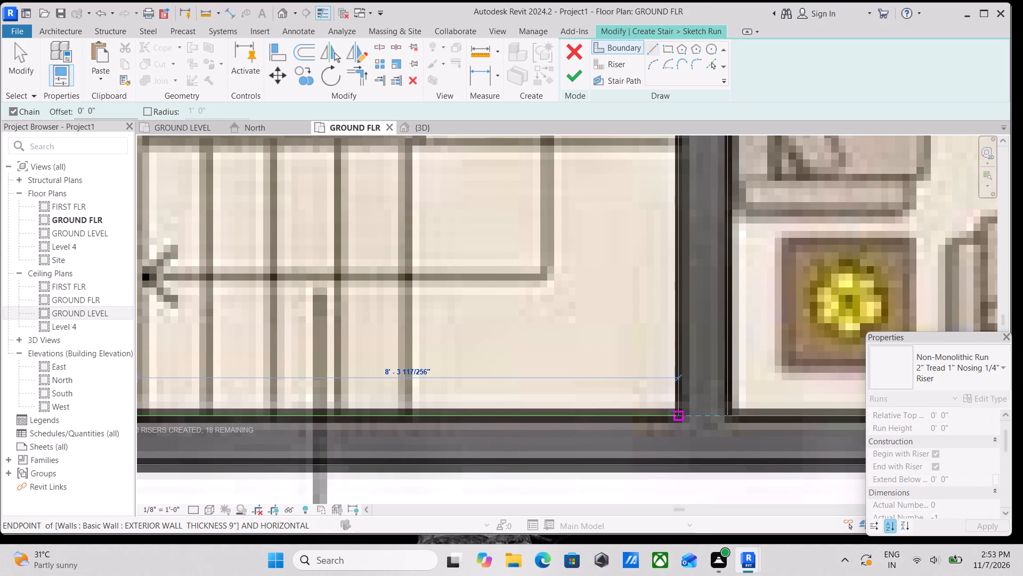
pyautogui.click(677, 413)
pyautogui.scroll(-1, 679, 338)
pyautogui.moveTo(679, 338); pyautogui.dragTo(689, 551, button='middle')
pyautogui.scroll(1, 689, 549)
pyautogui.scroll(-3, 683, 342)
pyautogui.moveTo(681, 345); pyautogui.dragTo(695, 541, button='middle')
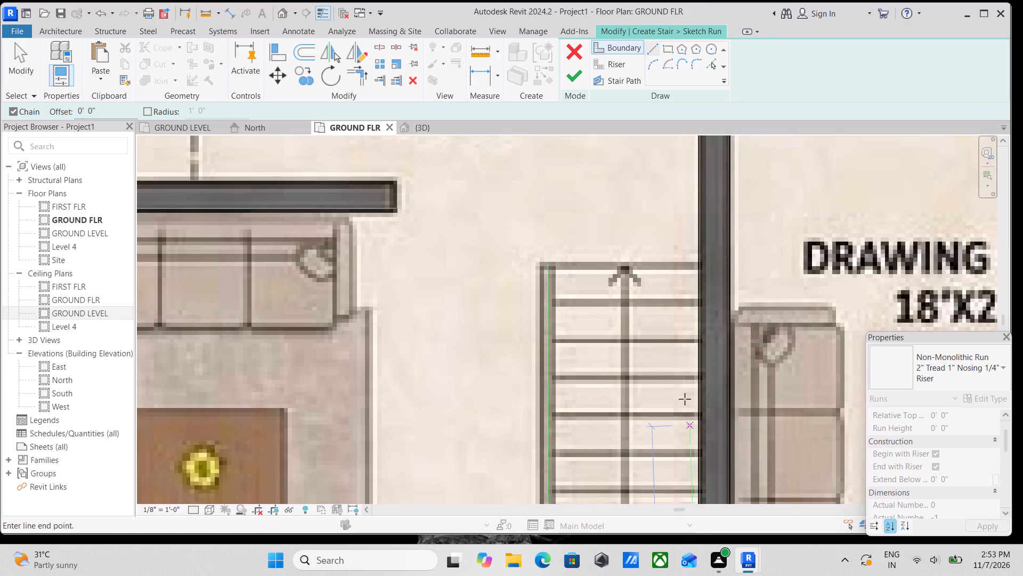
pyautogui.scroll(-1, 684, 370)
pyautogui.moveTo(684, 371); pyautogui.dragTo(691, 445, button='middle')
pyautogui.scroll(2, 703, 372)
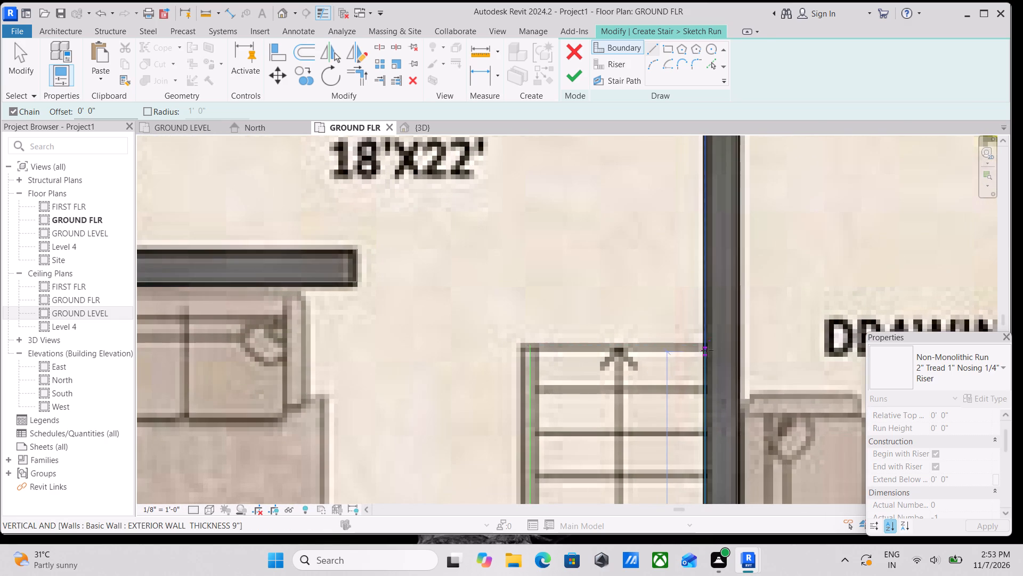
pyautogui.scroll(3, 705, 341)
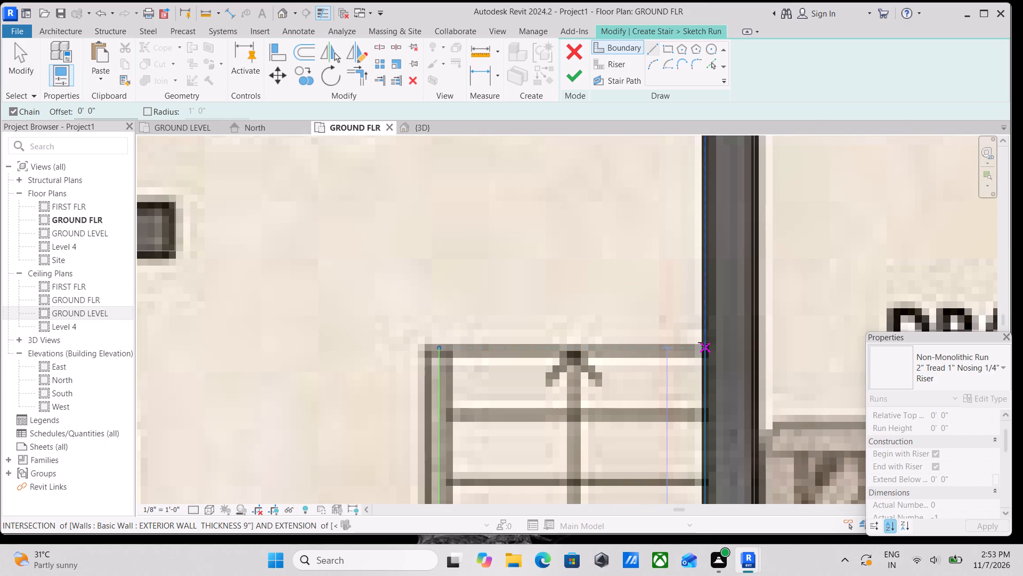
pyautogui.click(704, 342)
pyautogui.press('Escape')
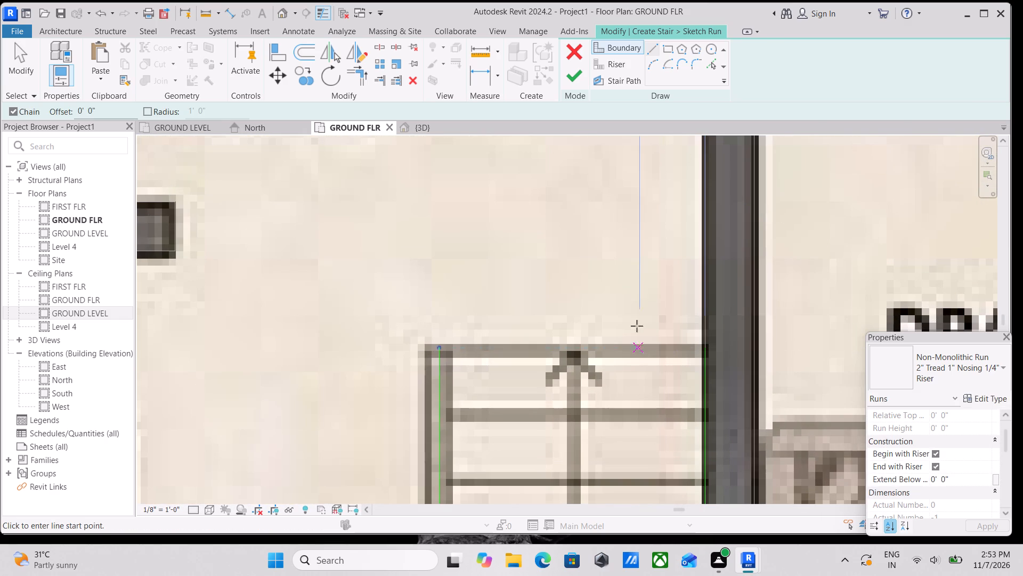
# Draw the top riser line across the upper flight, joining the upper ends of the inner and outer boundaries.
pyautogui.click(621, 58)
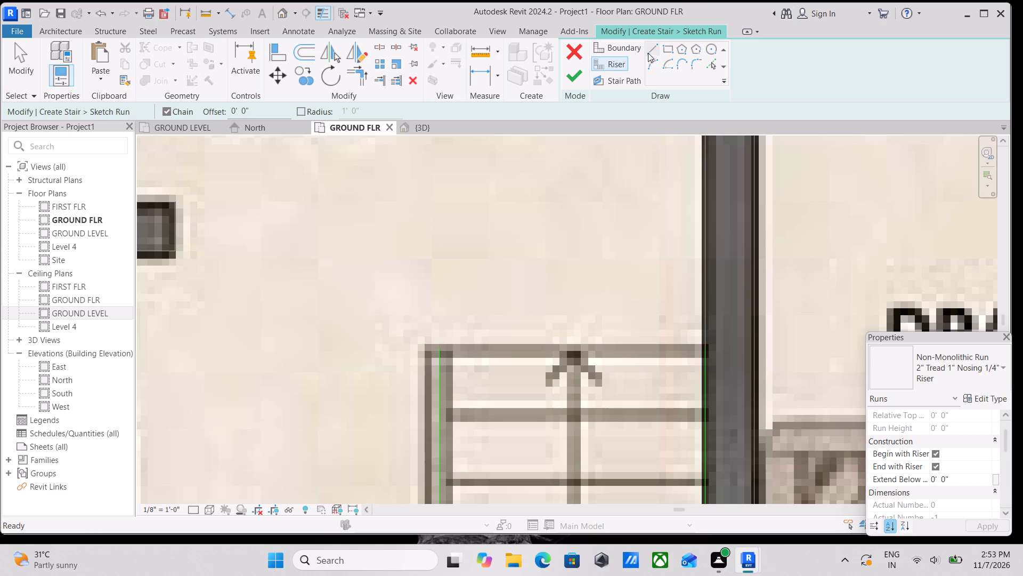
pyautogui.click(648, 46)
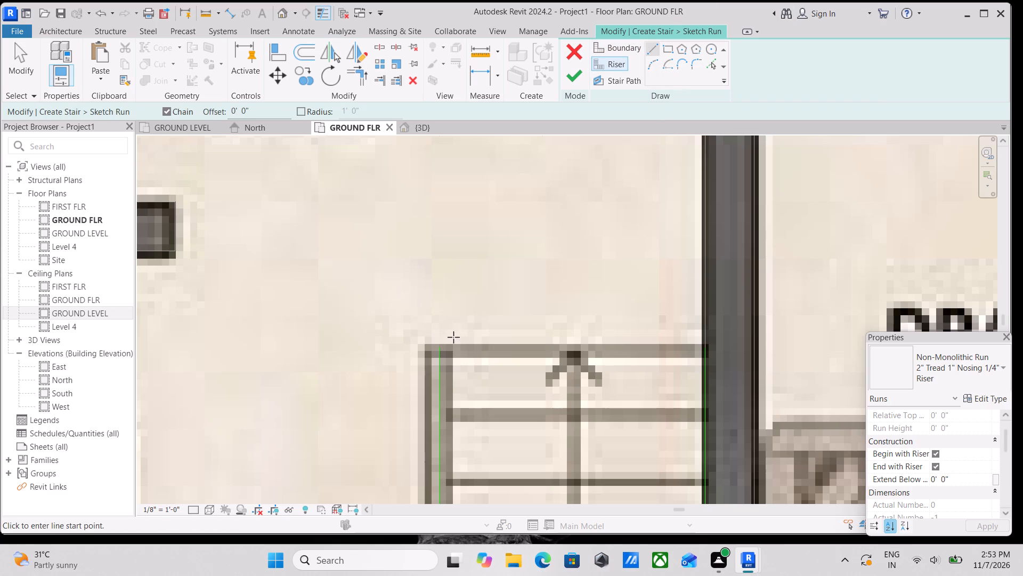
pyautogui.click(439, 347)
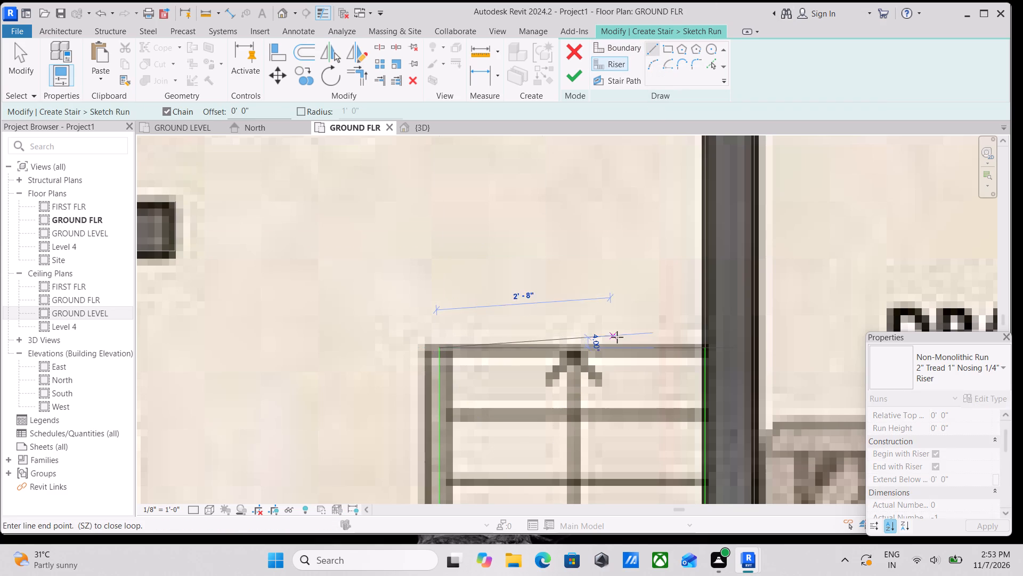
pyautogui.click(702, 348)
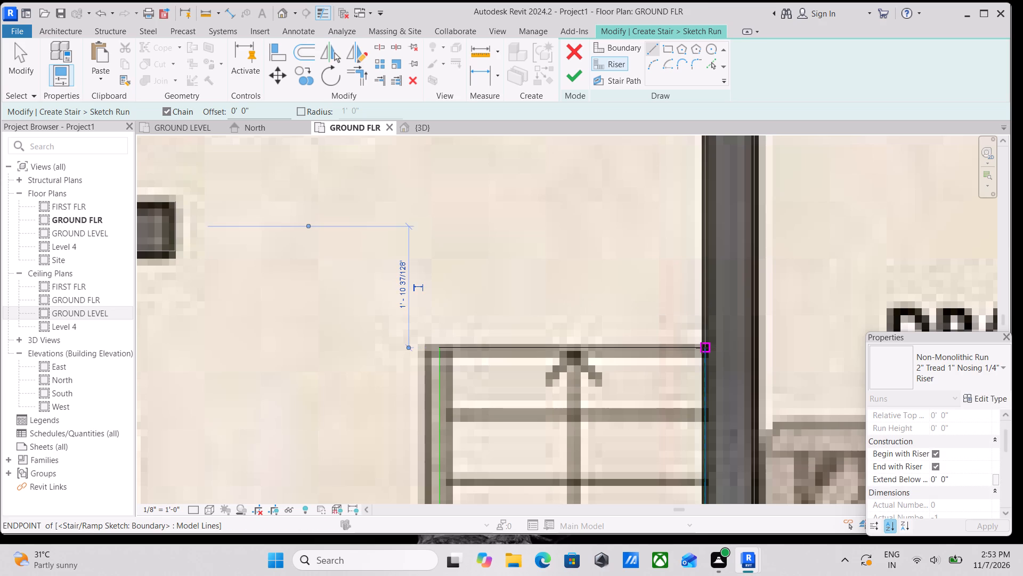
pyautogui.press('Escape')
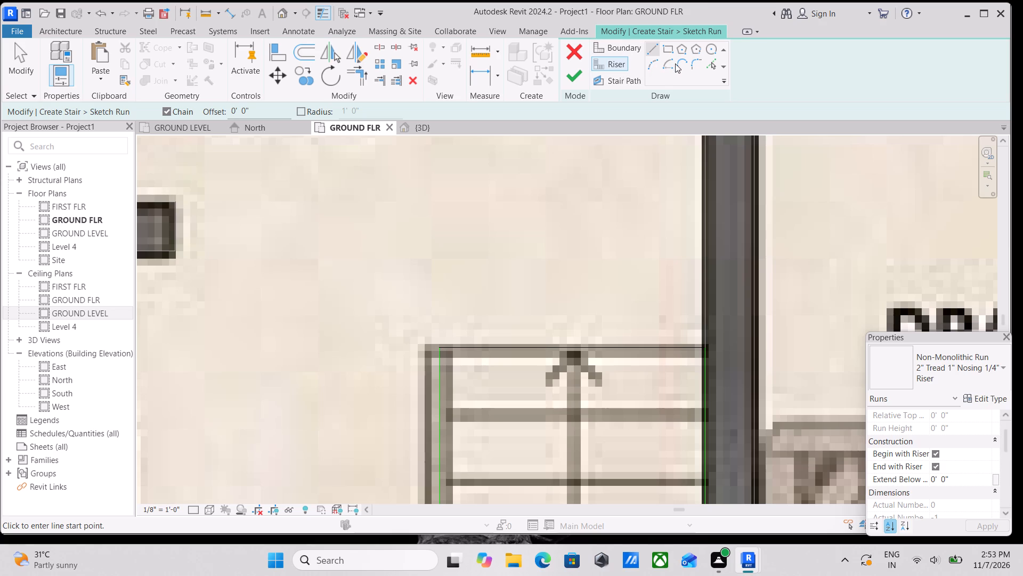
# Add a second riser by picking the top riser line with a 1' offset toward the stair's turn.
pyautogui.click(713, 61)
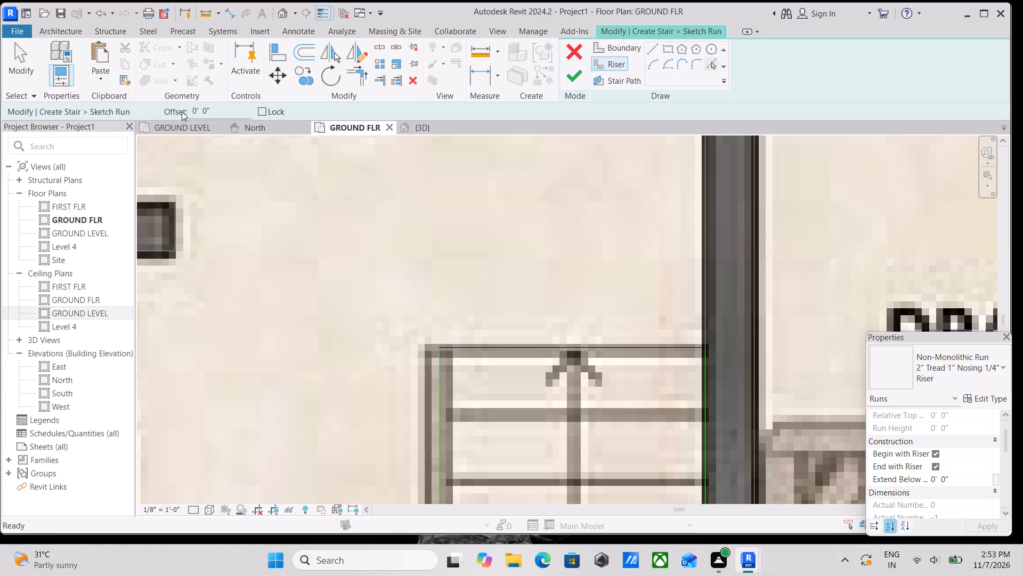
pyautogui.moveTo(217, 111); pyautogui.dragTo(196, 109)
pyautogui.moveTo(228, 108); pyautogui.dragTo(141, 116)
pyautogui.press('1')
pyautogui.press("'")
pyautogui.press('Return')
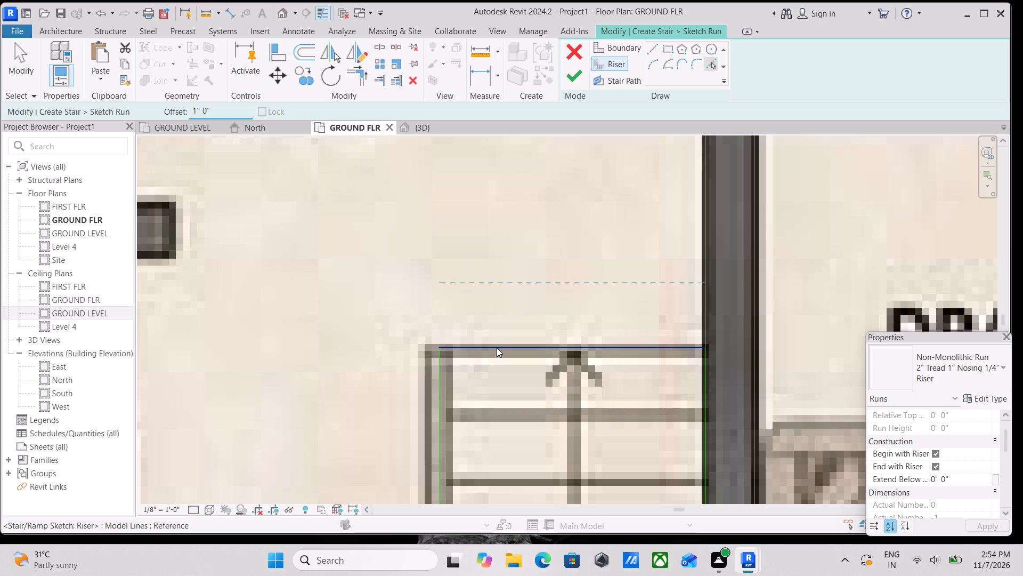
pyautogui.scroll(-4, 493, 355)
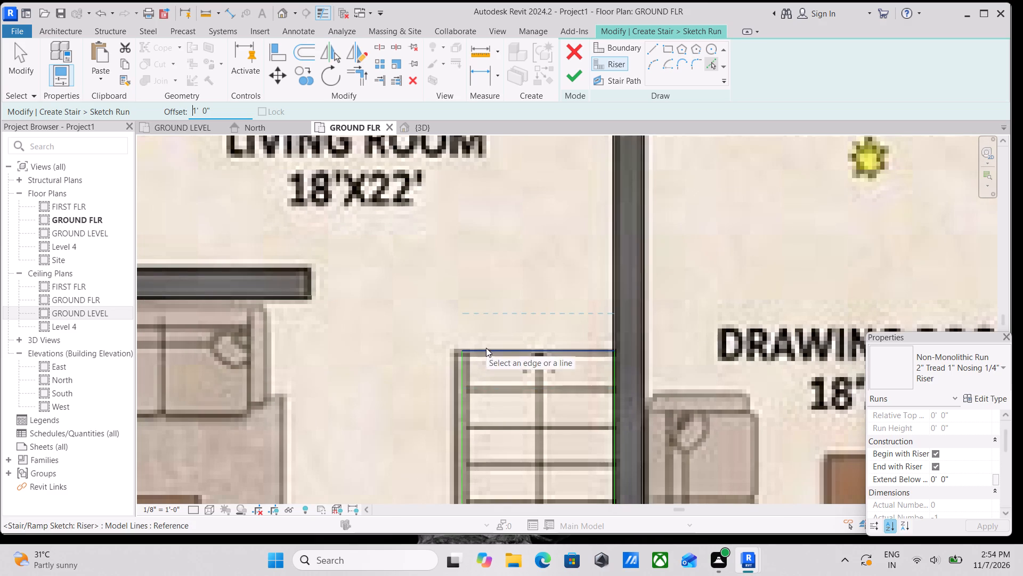
pyautogui.scroll(3, 485, 353)
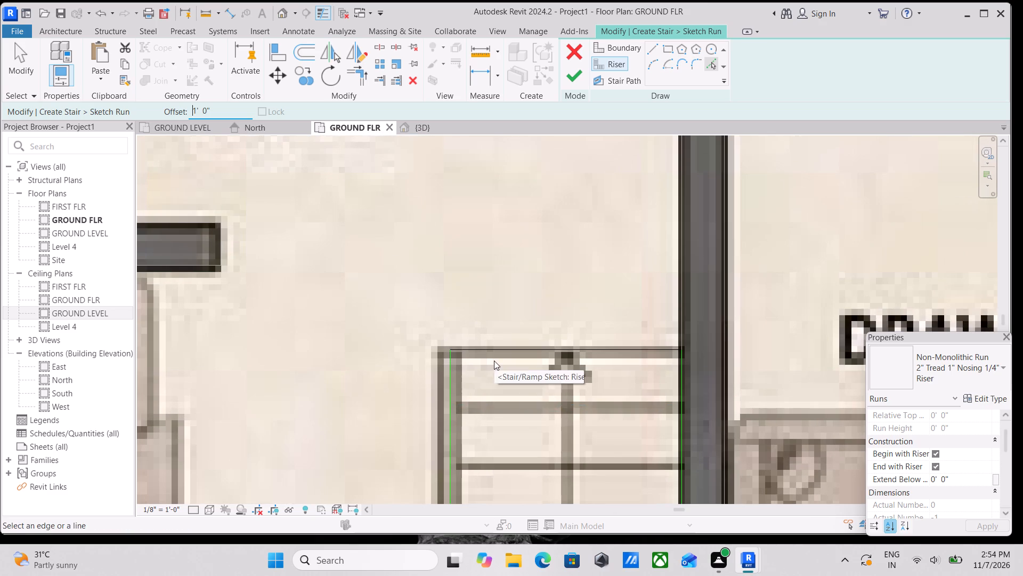
pyautogui.scroll(3, 490, 380)
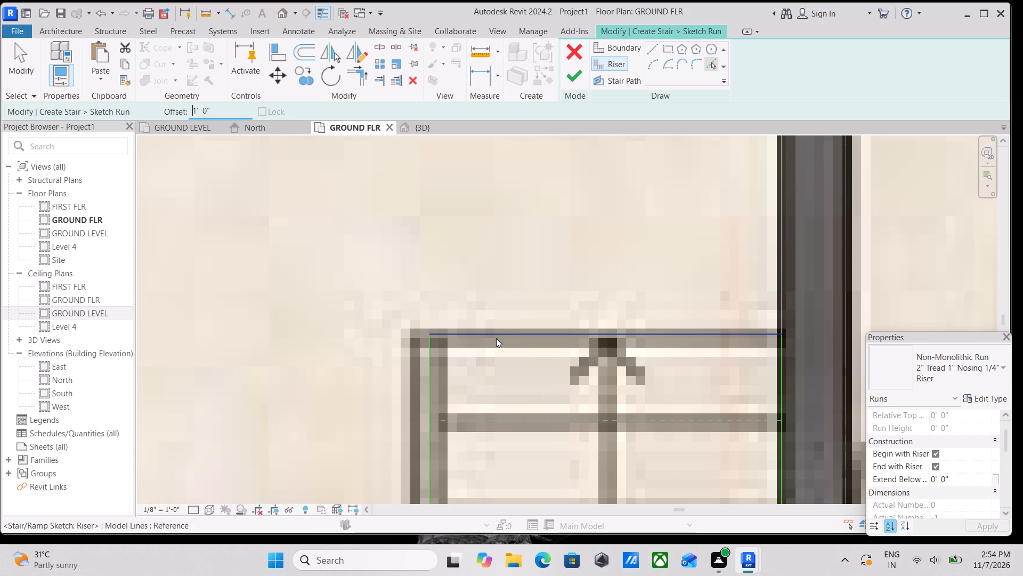
pyautogui.click(496, 339)
pyautogui.moveTo(497, 400); pyautogui.dragTo(527, 337, button='middle')
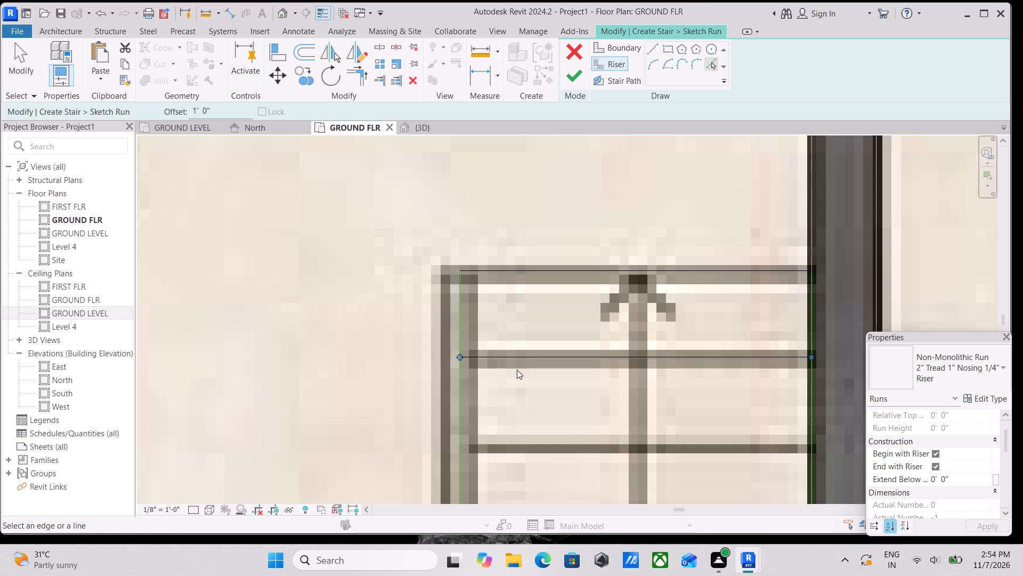
# Set the floor plan view's visual style to Shaded.
pyautogui.scroll(-5, 518, 377)
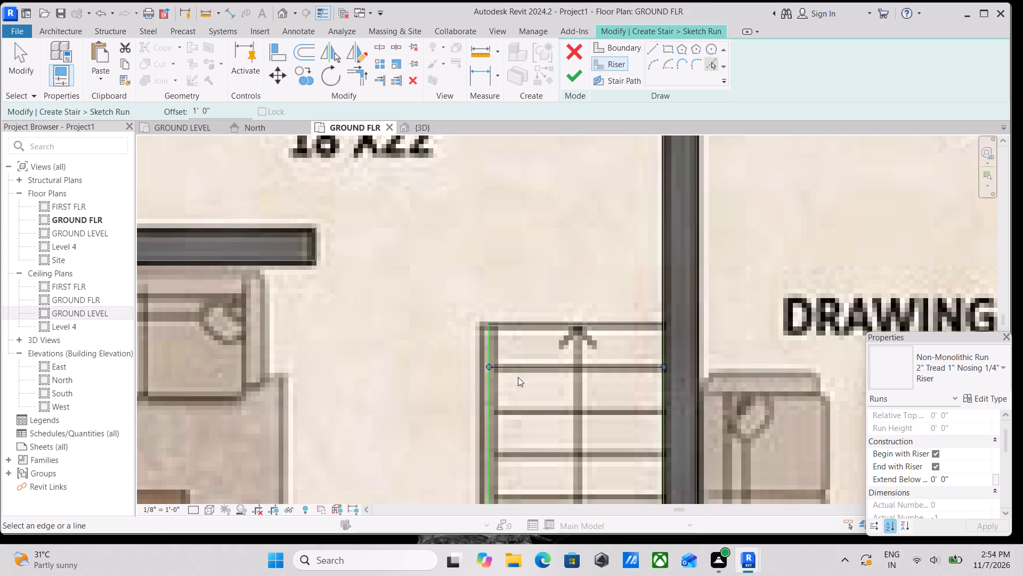
pyautogui.click(210, 507)
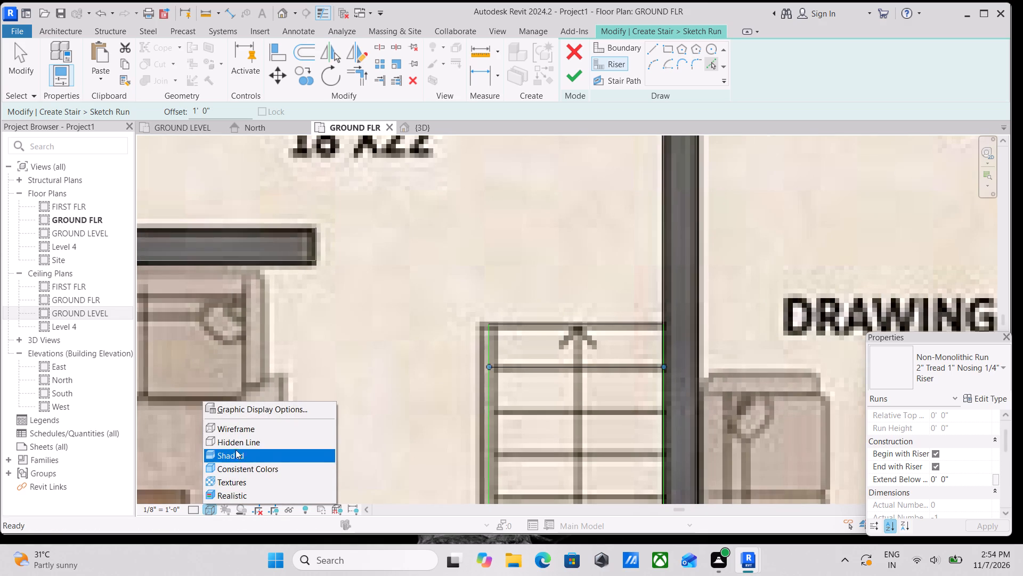
pyautogui.click(235, 455)
# Add a third riser 1' below the second by picking the second riser line with the same offset.
pyautogui.scroll(1, 556, 378)
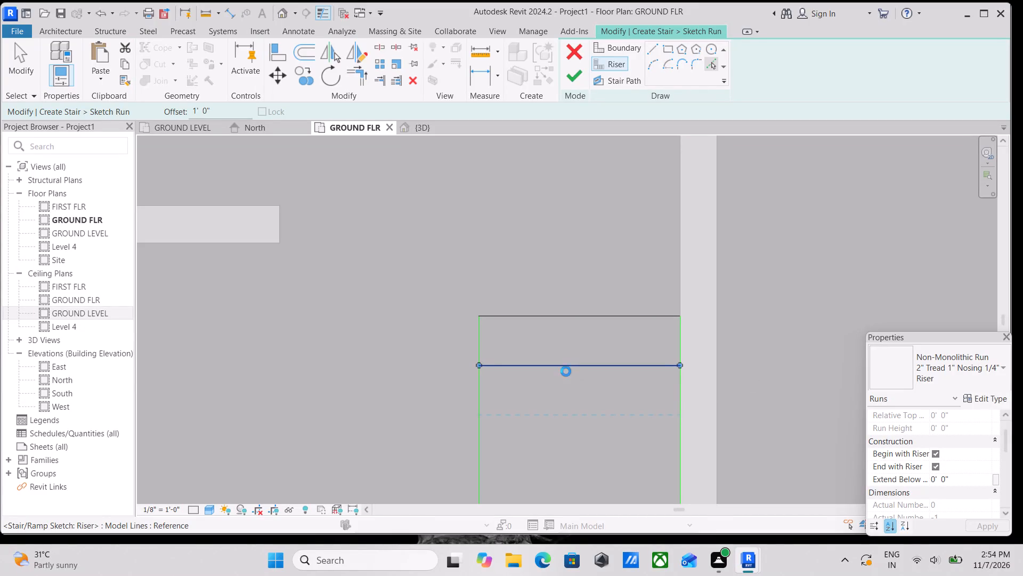
pyautogui.click(566, 371)
pyautogui.moveTo(563, 392); pyautogui.dragTo(575, 295, button='middle')
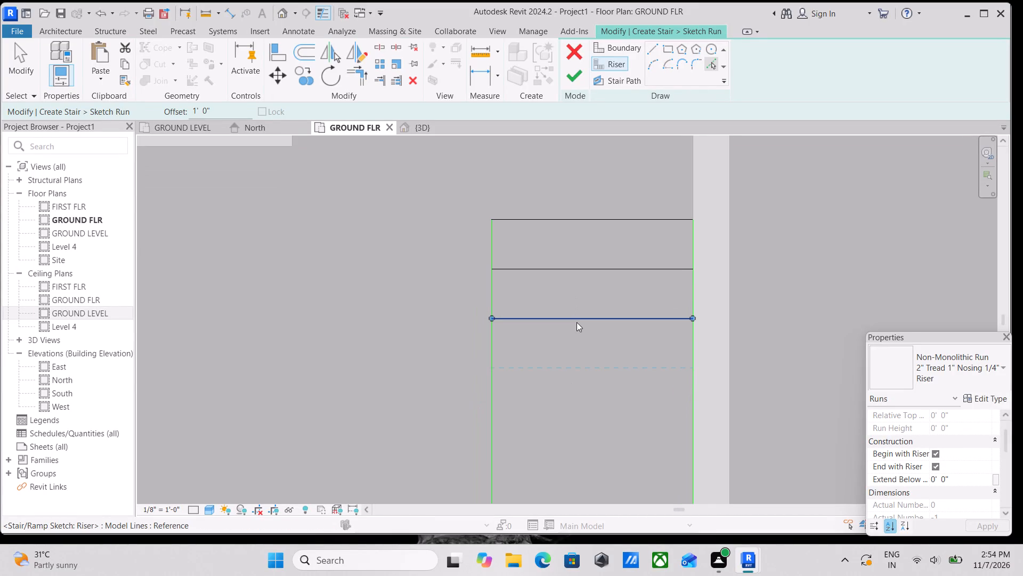
pyautogui.scroll(-10, 577, 329)
pyautogui.moveTo(577, 336); pyautogui.dragTo(577, 285, button='middle')
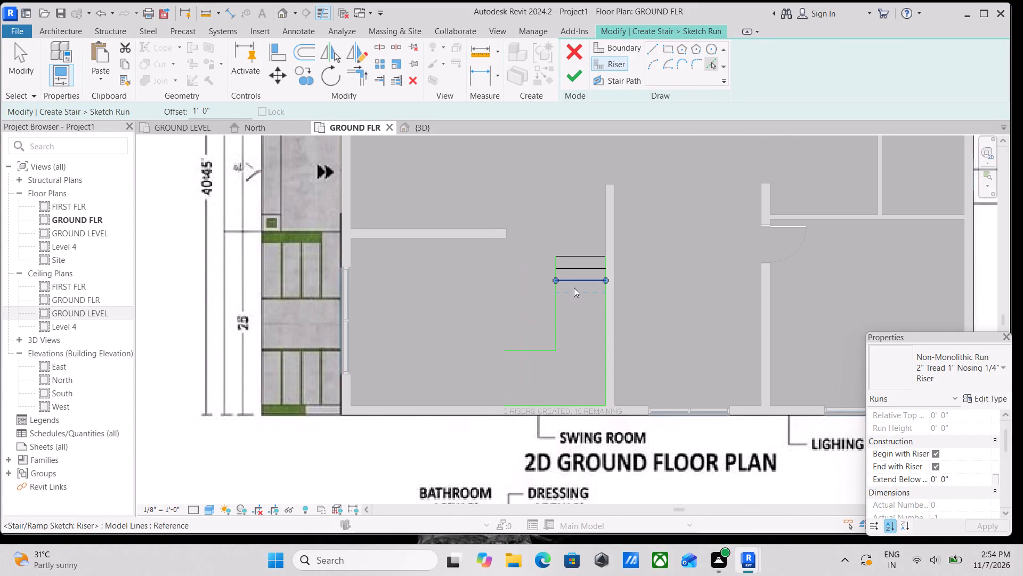
# Add five more risers at 1' spacing toward the stair's turn, each offset 1' from the last riser by picking it.
pyautogui.scroll(4, 577, 289)
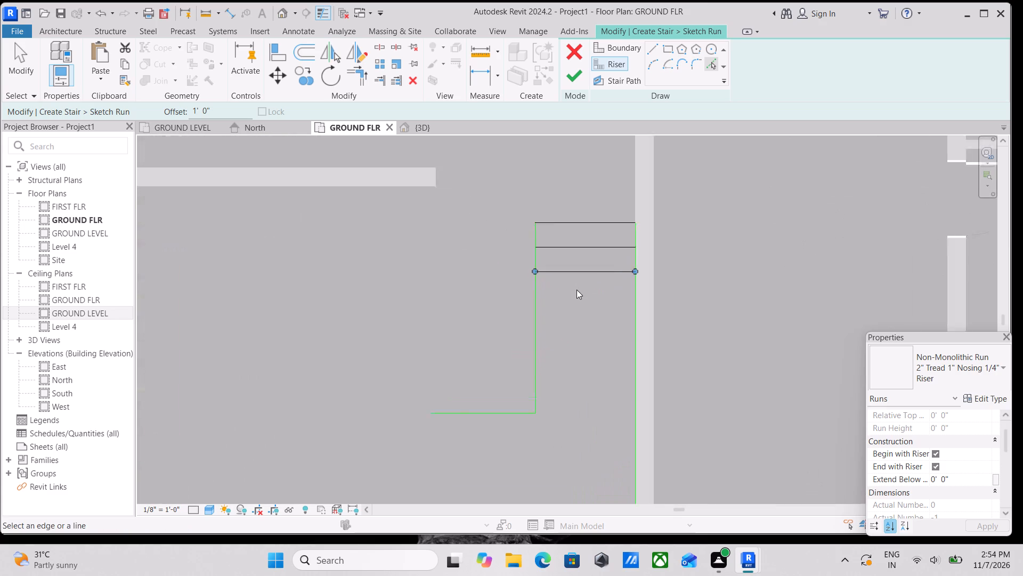
pyautogui.scroll(2, 577, 290)
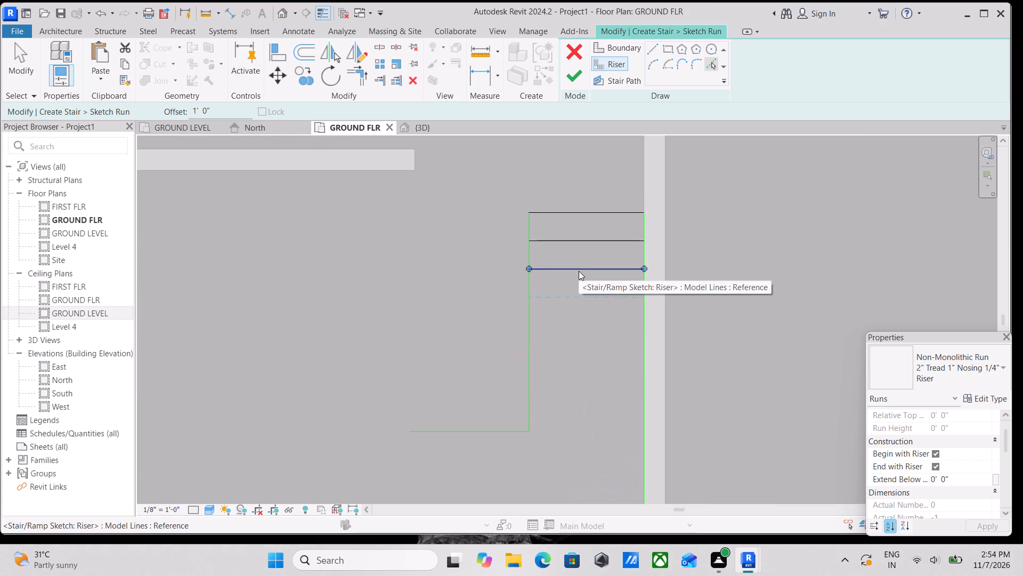
pyautogui.click(579, 271)
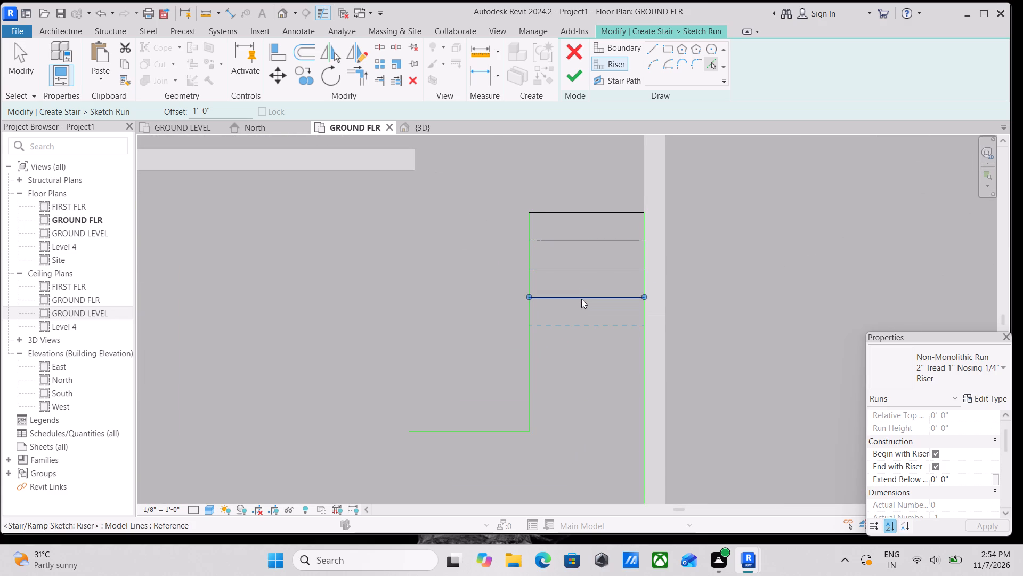
pyautogui.click(583, 299)
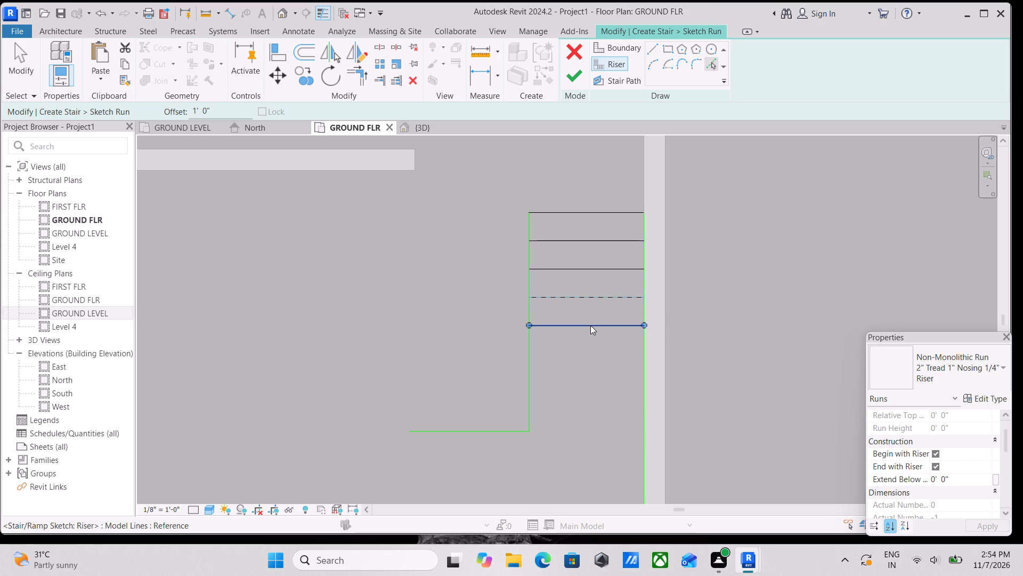
pyautogui.click(590, 329)
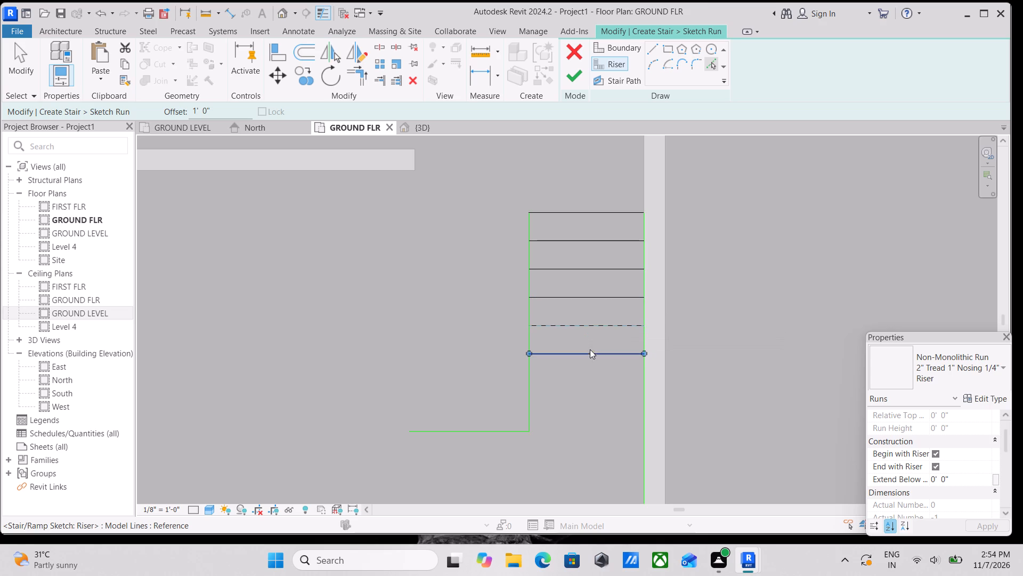
pyautogui.click(590, 355)
pyautogui.scroll(-1, 587, 379)
pyautogui.moveTo(587, 379); pyautogui.dragTo(638, 286, button='middle')
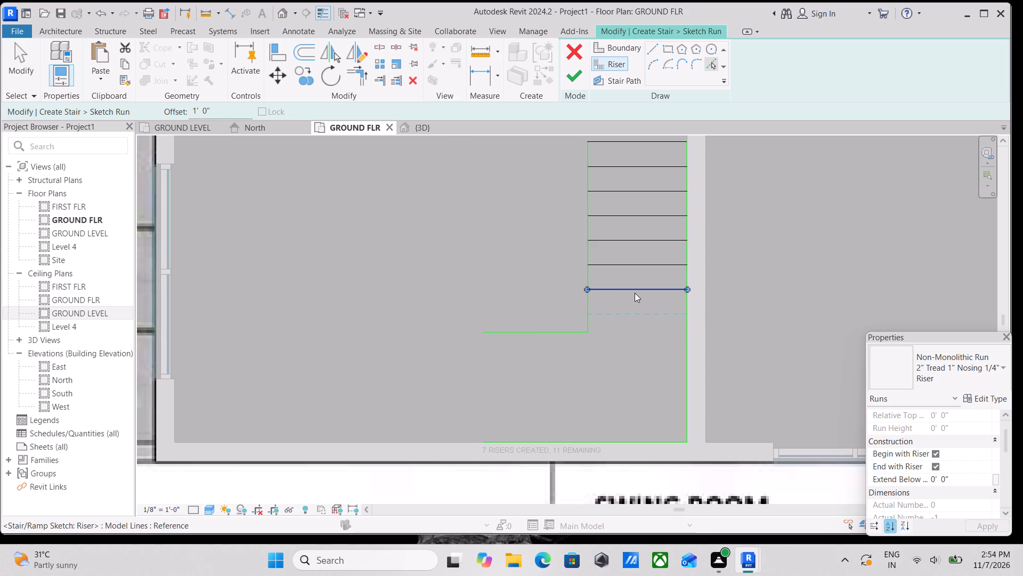
pyautogui.click(635, 293)
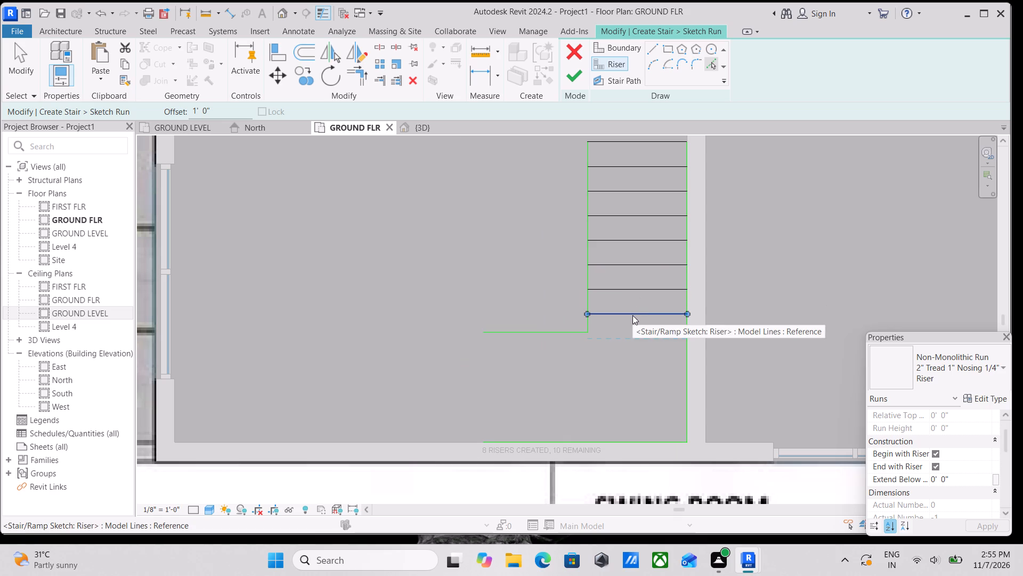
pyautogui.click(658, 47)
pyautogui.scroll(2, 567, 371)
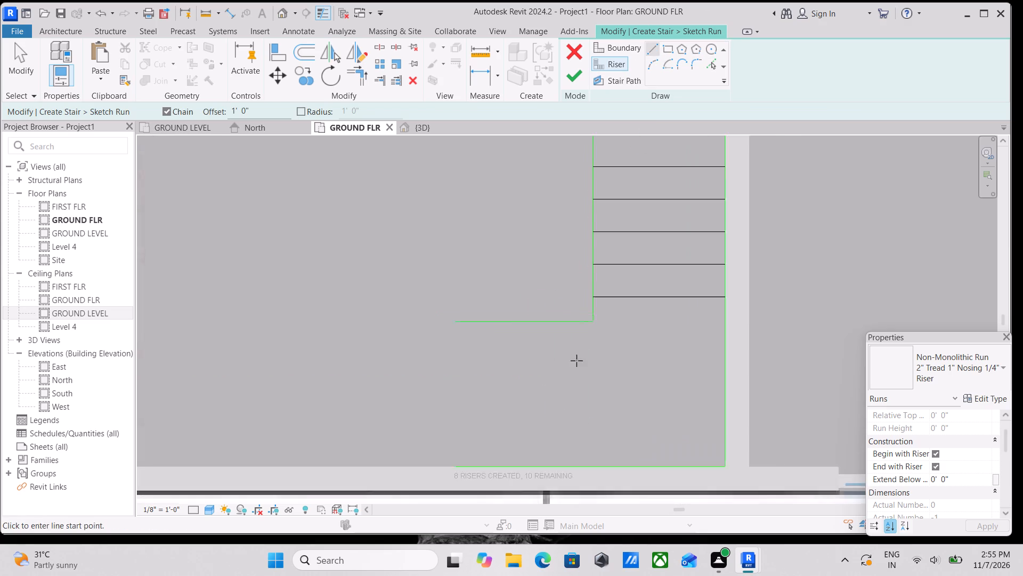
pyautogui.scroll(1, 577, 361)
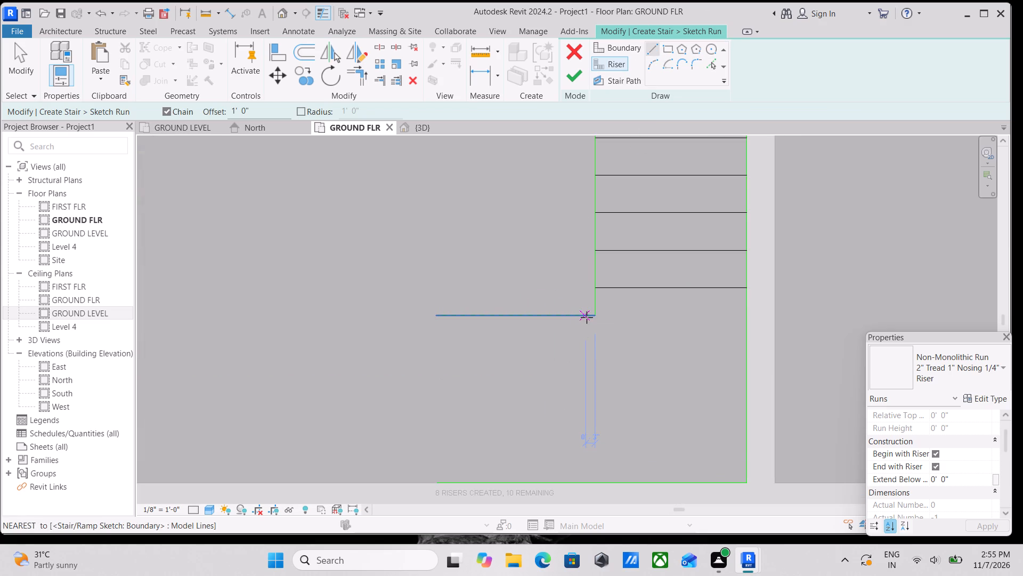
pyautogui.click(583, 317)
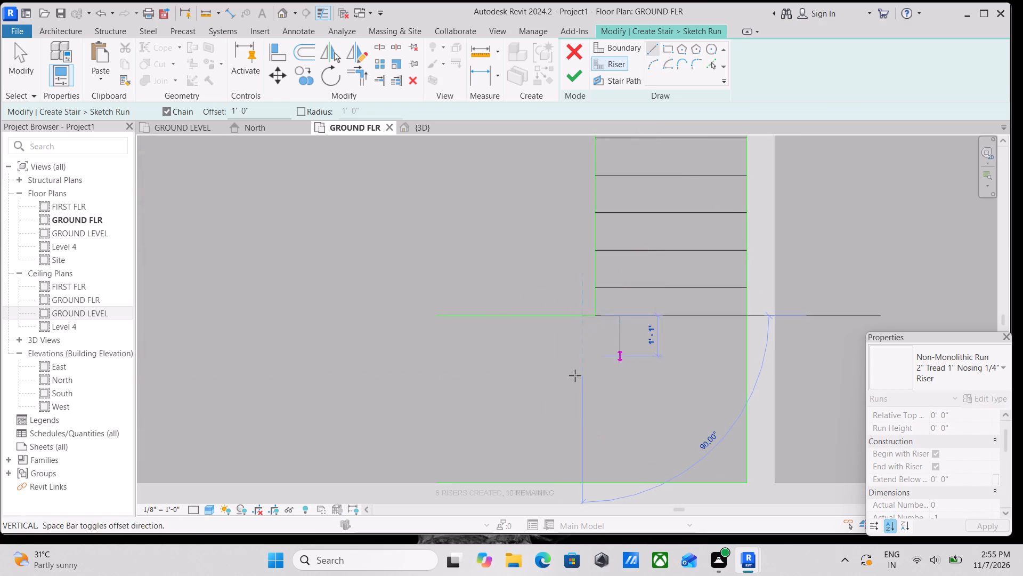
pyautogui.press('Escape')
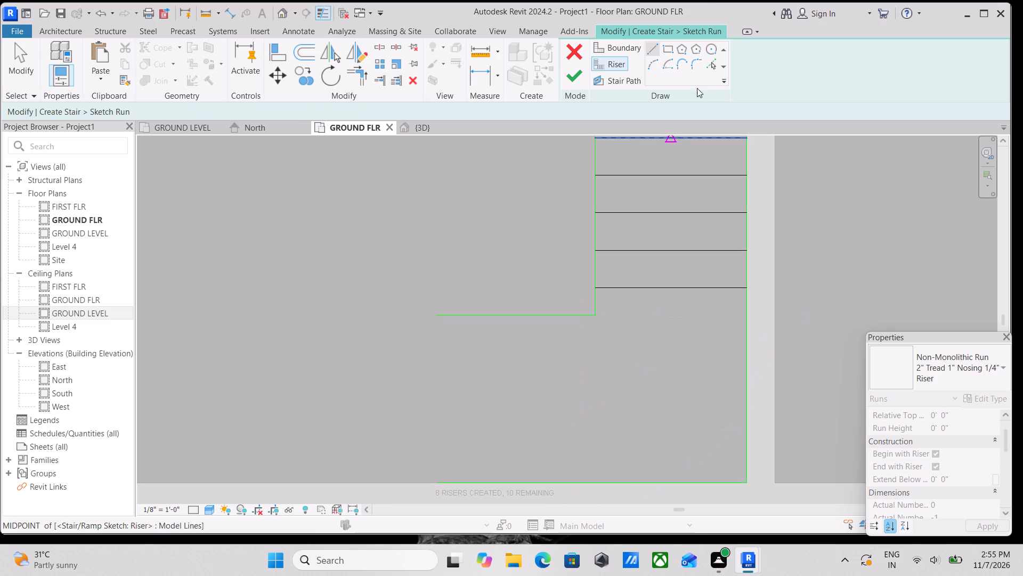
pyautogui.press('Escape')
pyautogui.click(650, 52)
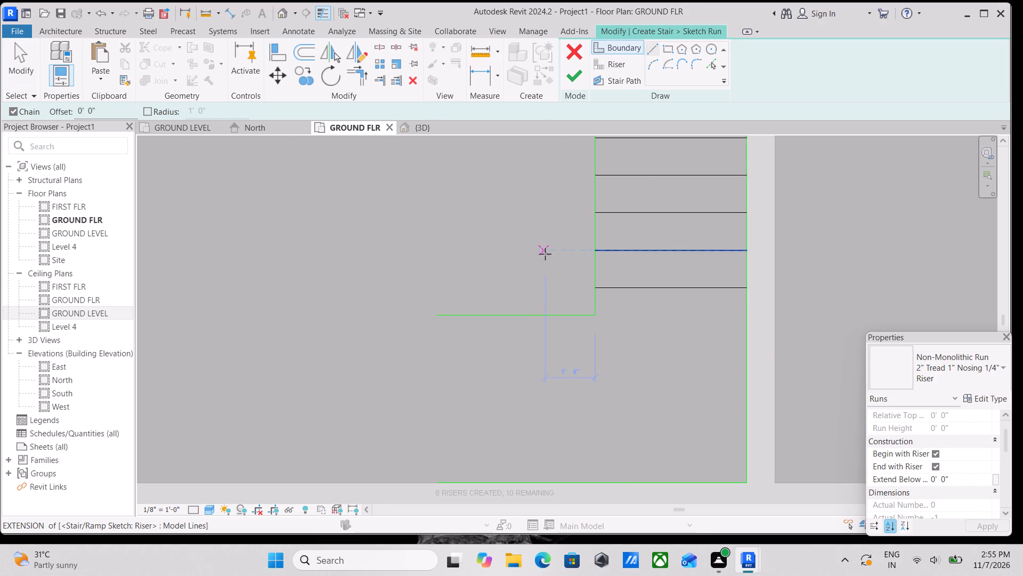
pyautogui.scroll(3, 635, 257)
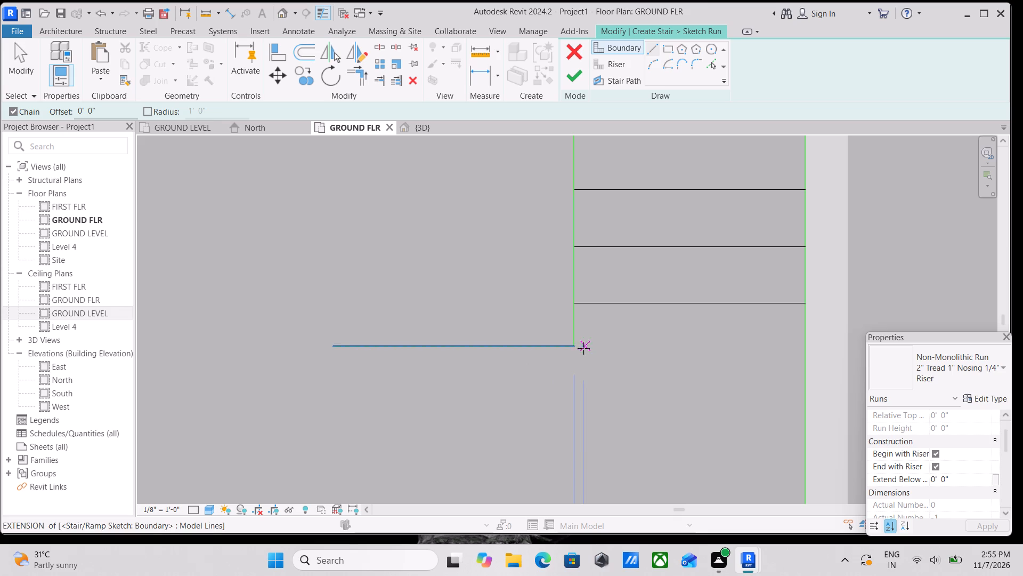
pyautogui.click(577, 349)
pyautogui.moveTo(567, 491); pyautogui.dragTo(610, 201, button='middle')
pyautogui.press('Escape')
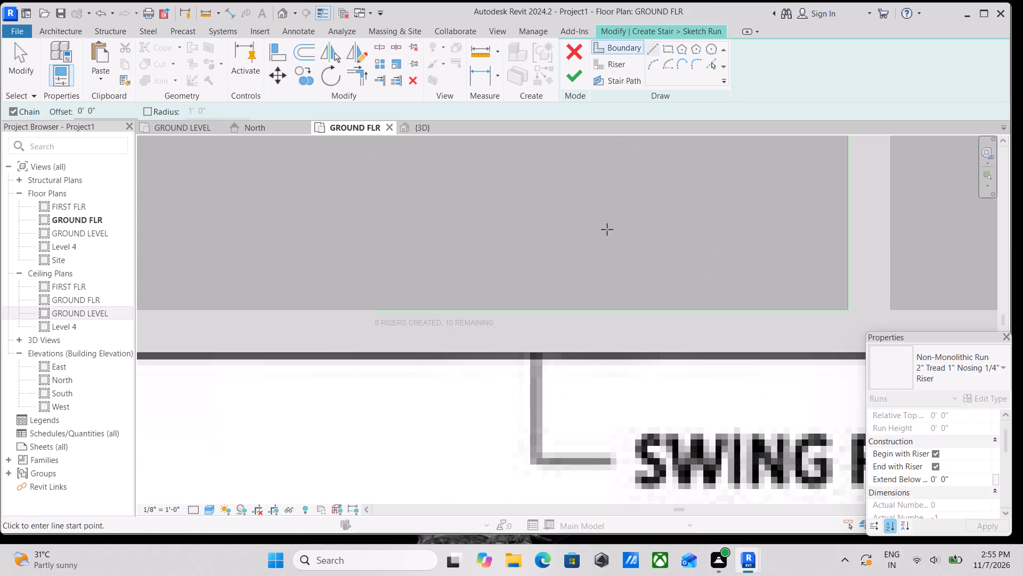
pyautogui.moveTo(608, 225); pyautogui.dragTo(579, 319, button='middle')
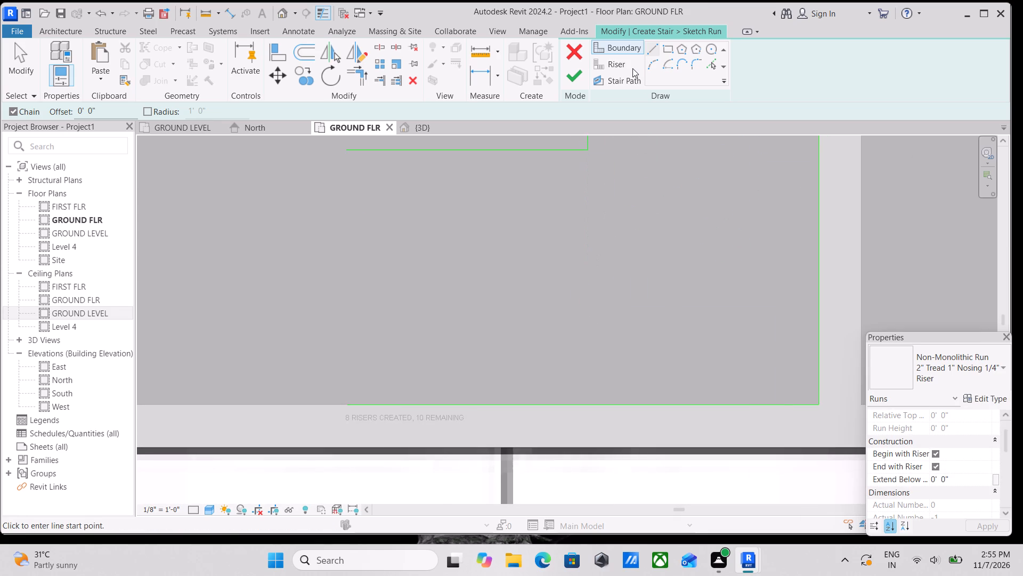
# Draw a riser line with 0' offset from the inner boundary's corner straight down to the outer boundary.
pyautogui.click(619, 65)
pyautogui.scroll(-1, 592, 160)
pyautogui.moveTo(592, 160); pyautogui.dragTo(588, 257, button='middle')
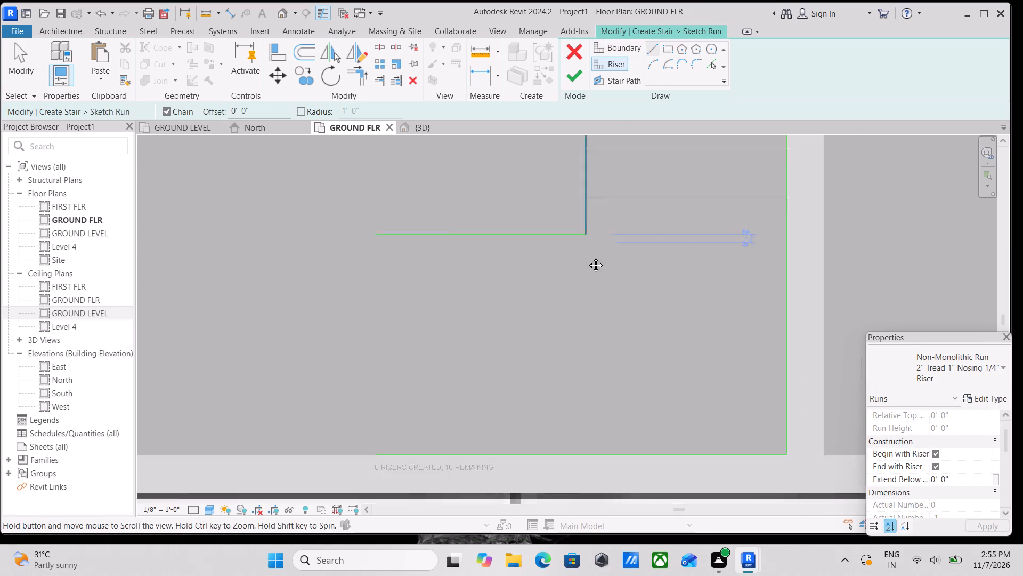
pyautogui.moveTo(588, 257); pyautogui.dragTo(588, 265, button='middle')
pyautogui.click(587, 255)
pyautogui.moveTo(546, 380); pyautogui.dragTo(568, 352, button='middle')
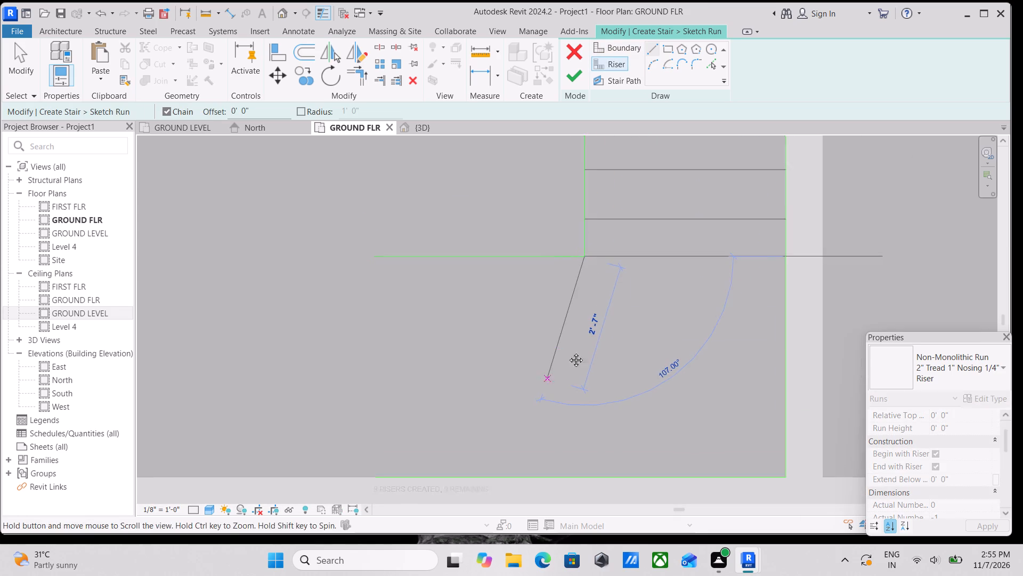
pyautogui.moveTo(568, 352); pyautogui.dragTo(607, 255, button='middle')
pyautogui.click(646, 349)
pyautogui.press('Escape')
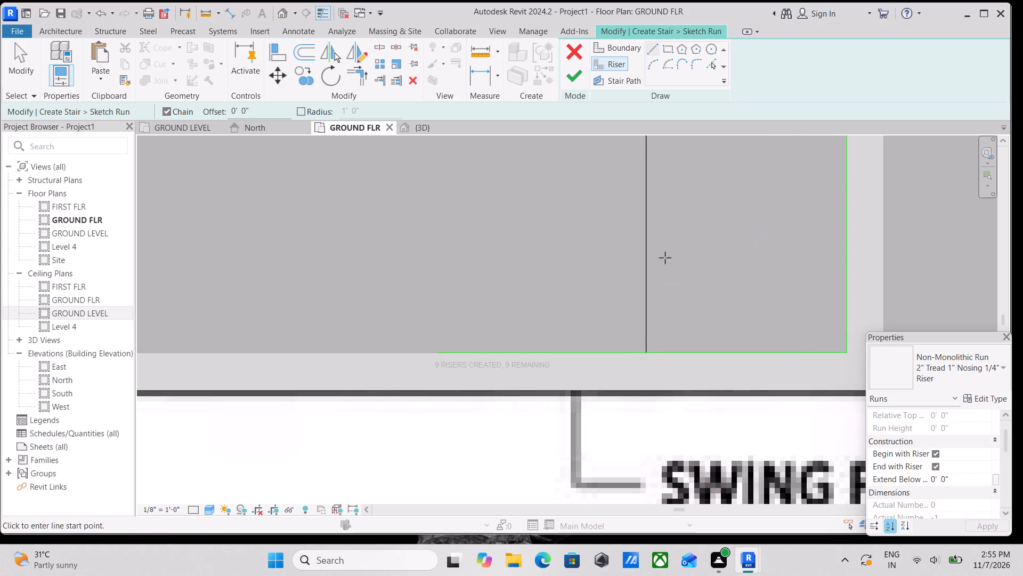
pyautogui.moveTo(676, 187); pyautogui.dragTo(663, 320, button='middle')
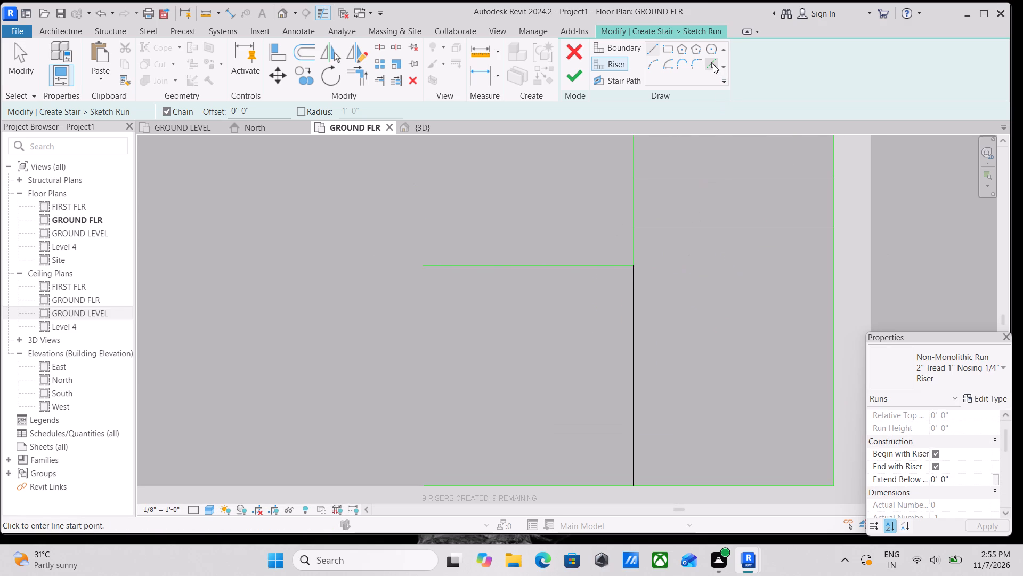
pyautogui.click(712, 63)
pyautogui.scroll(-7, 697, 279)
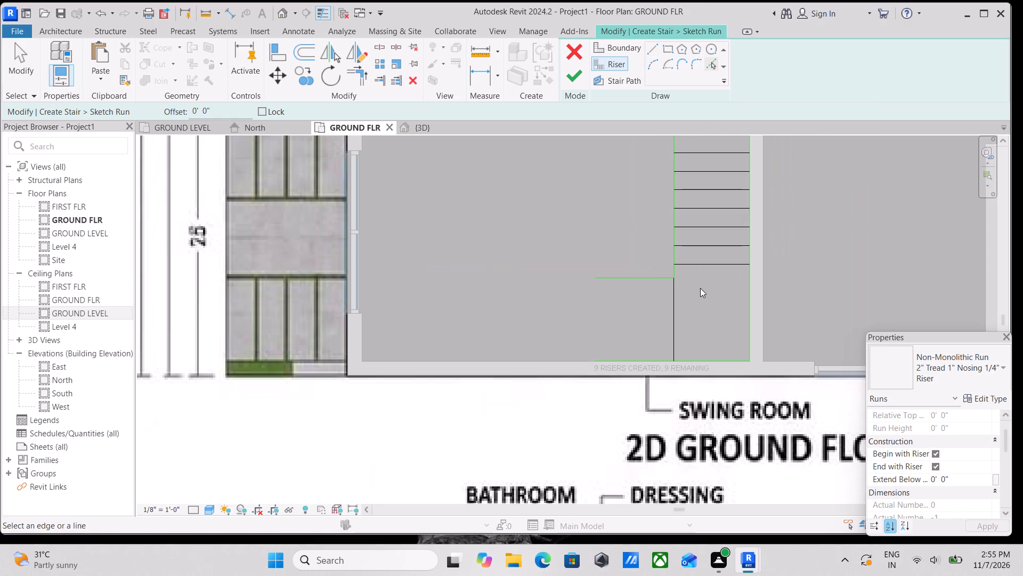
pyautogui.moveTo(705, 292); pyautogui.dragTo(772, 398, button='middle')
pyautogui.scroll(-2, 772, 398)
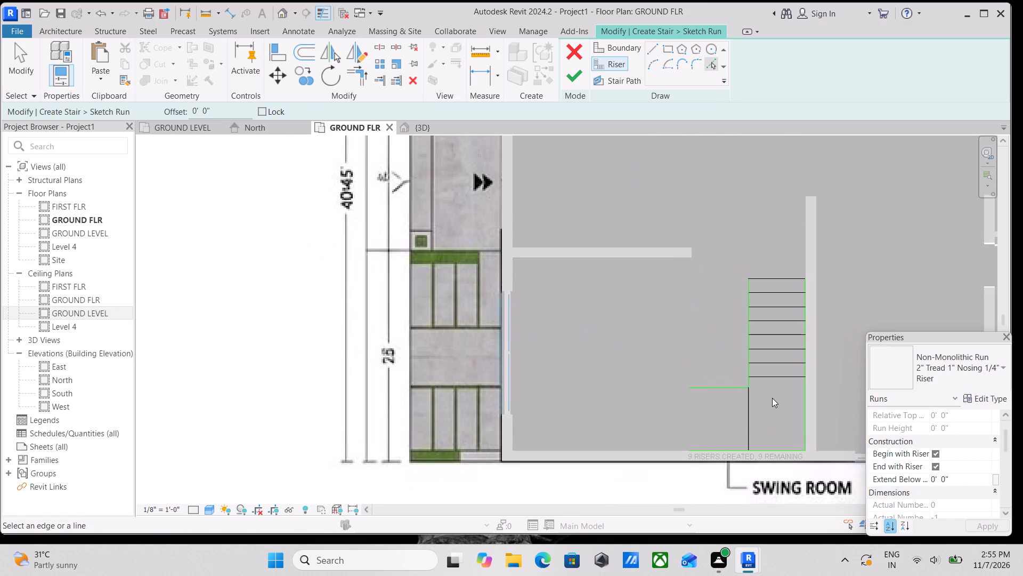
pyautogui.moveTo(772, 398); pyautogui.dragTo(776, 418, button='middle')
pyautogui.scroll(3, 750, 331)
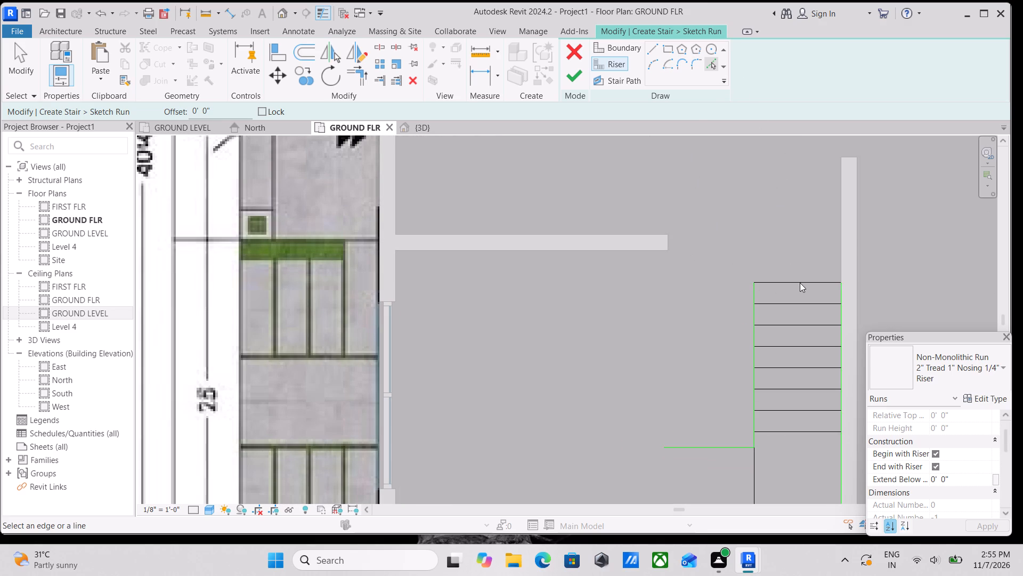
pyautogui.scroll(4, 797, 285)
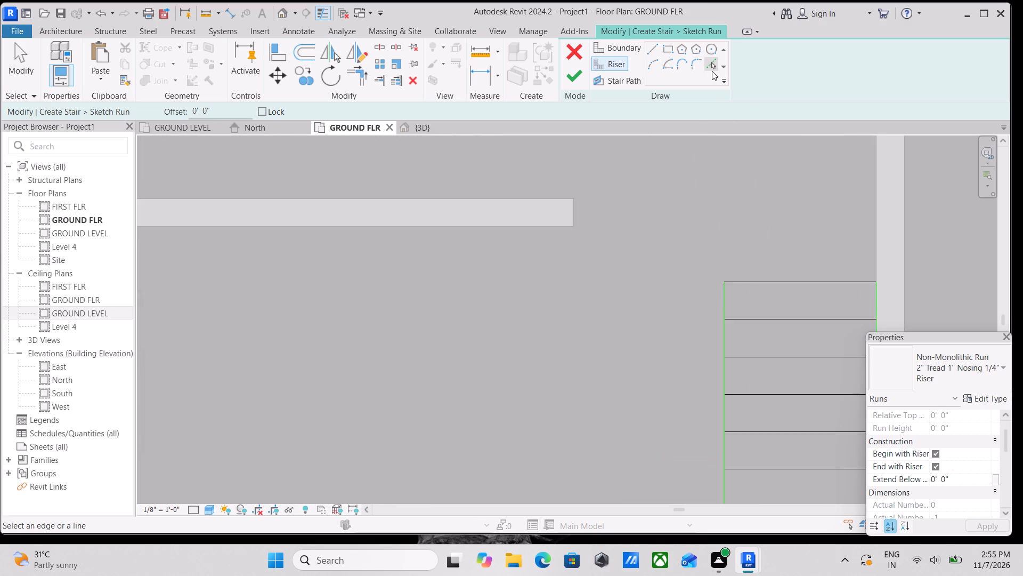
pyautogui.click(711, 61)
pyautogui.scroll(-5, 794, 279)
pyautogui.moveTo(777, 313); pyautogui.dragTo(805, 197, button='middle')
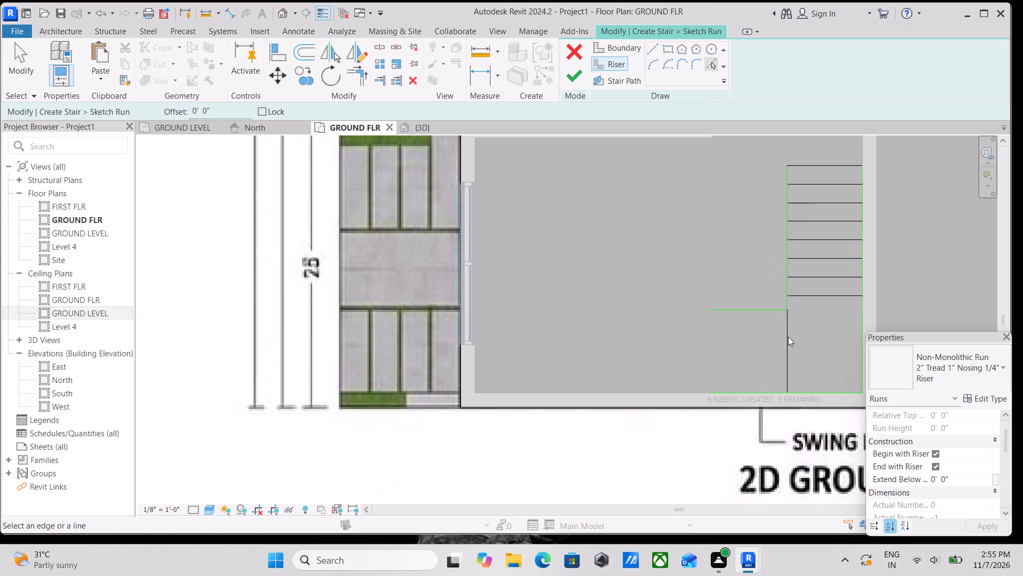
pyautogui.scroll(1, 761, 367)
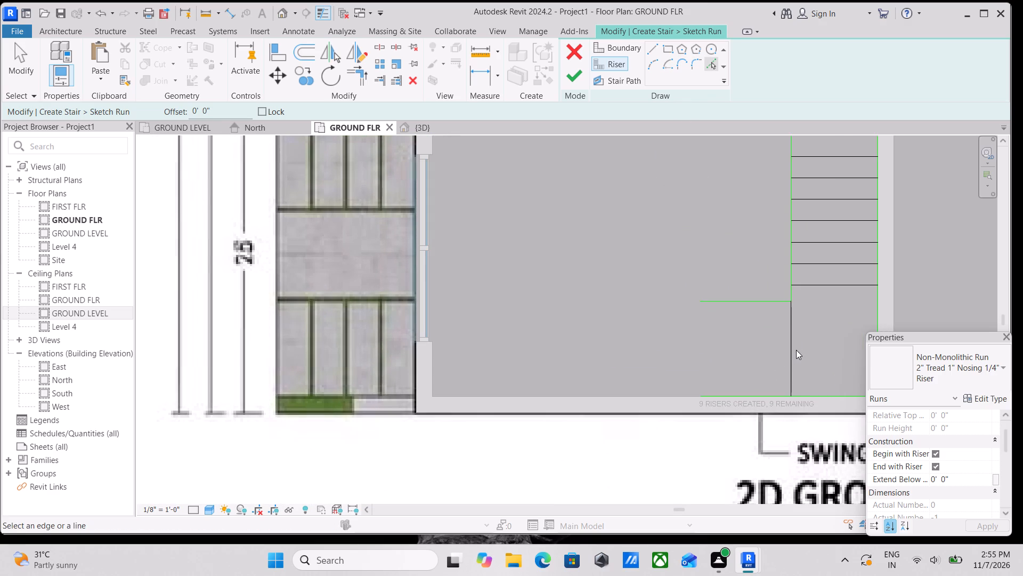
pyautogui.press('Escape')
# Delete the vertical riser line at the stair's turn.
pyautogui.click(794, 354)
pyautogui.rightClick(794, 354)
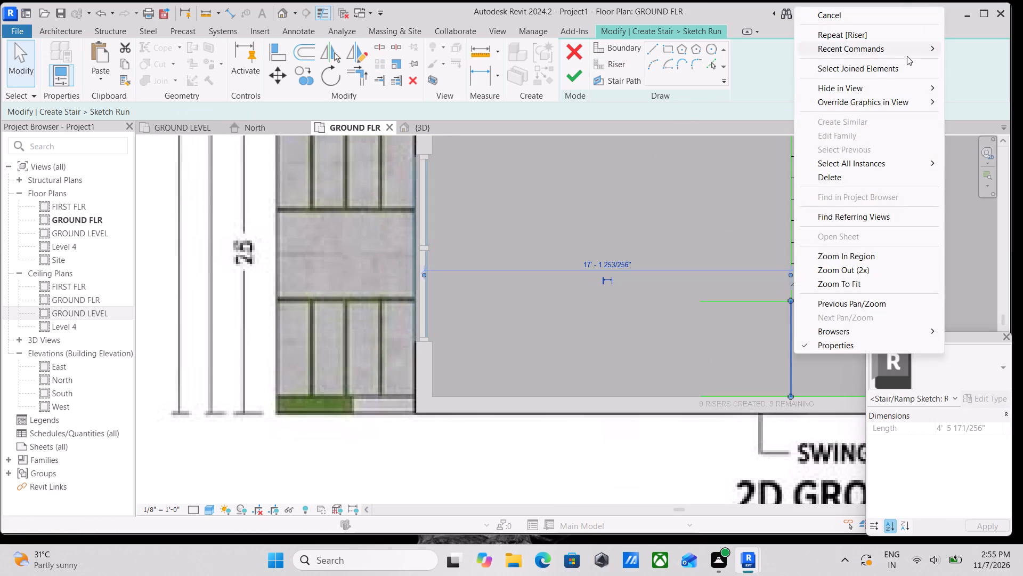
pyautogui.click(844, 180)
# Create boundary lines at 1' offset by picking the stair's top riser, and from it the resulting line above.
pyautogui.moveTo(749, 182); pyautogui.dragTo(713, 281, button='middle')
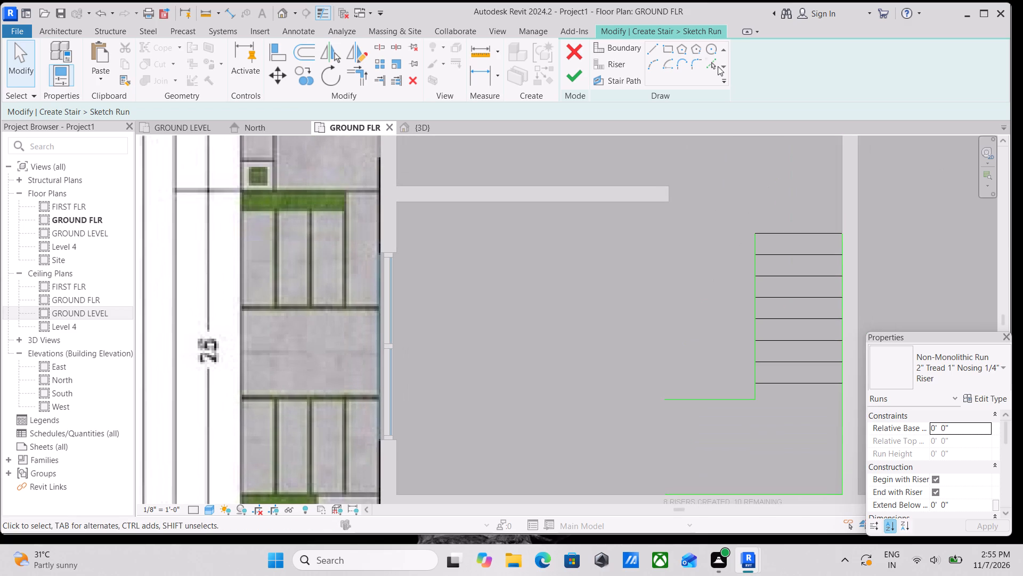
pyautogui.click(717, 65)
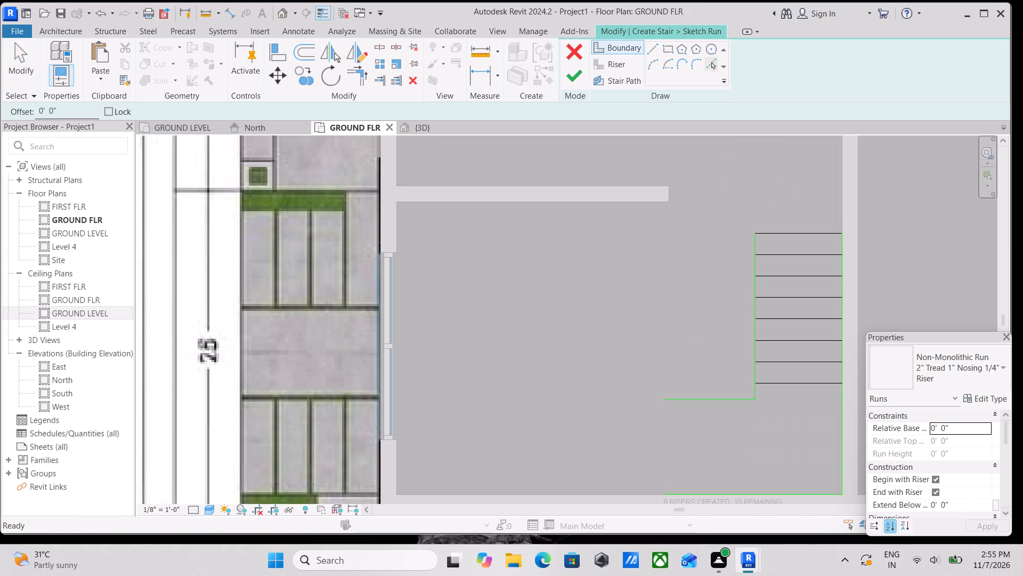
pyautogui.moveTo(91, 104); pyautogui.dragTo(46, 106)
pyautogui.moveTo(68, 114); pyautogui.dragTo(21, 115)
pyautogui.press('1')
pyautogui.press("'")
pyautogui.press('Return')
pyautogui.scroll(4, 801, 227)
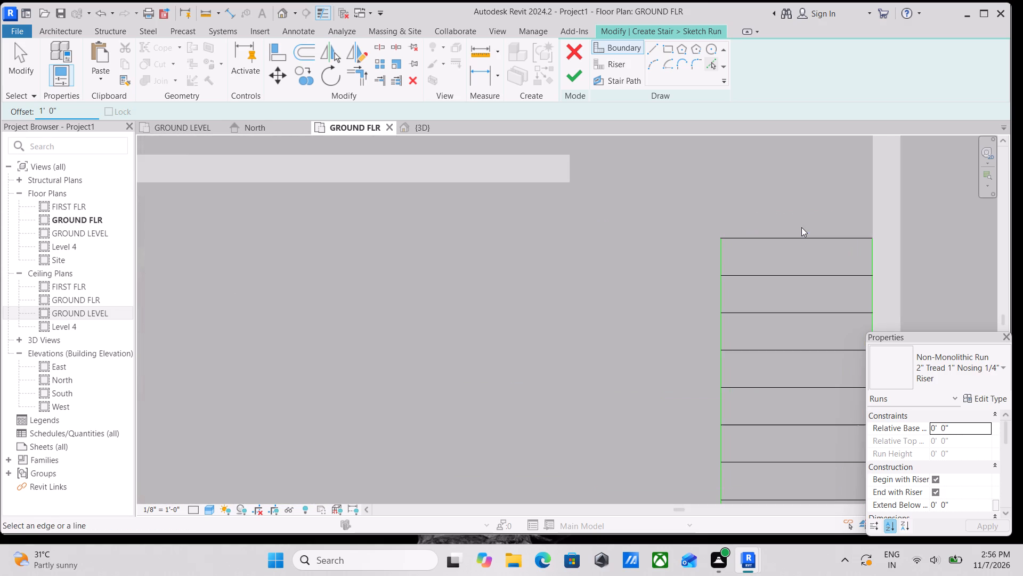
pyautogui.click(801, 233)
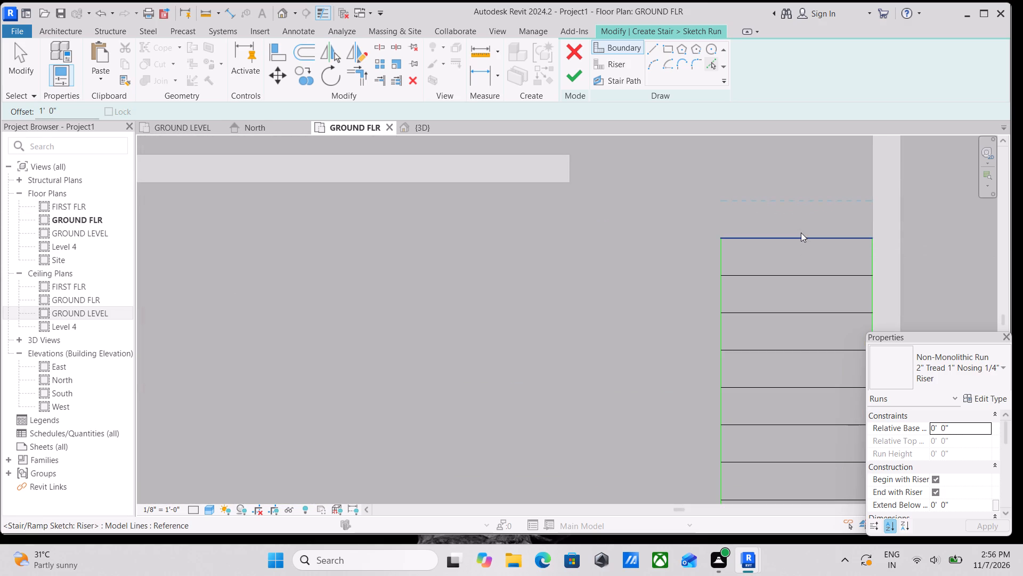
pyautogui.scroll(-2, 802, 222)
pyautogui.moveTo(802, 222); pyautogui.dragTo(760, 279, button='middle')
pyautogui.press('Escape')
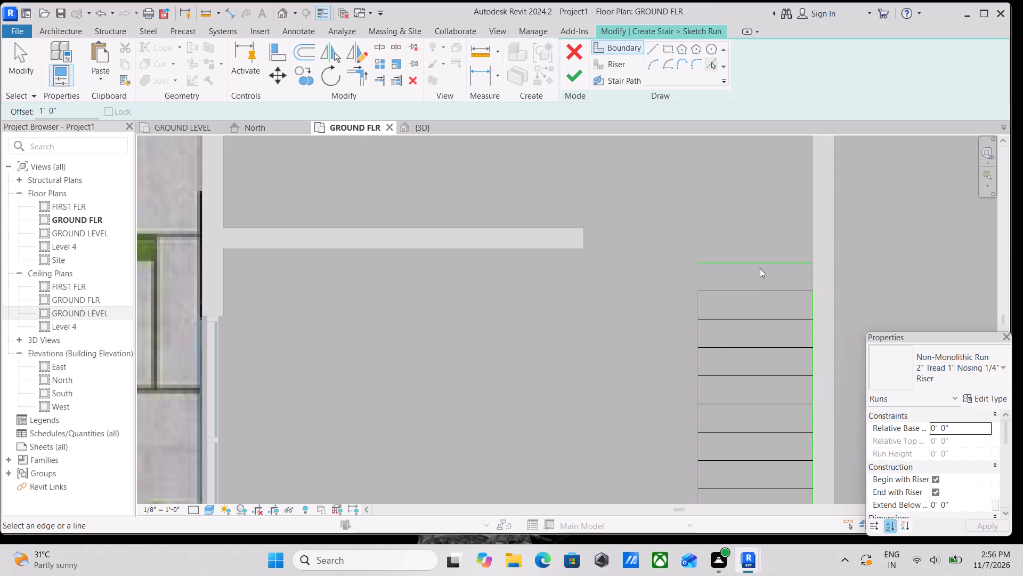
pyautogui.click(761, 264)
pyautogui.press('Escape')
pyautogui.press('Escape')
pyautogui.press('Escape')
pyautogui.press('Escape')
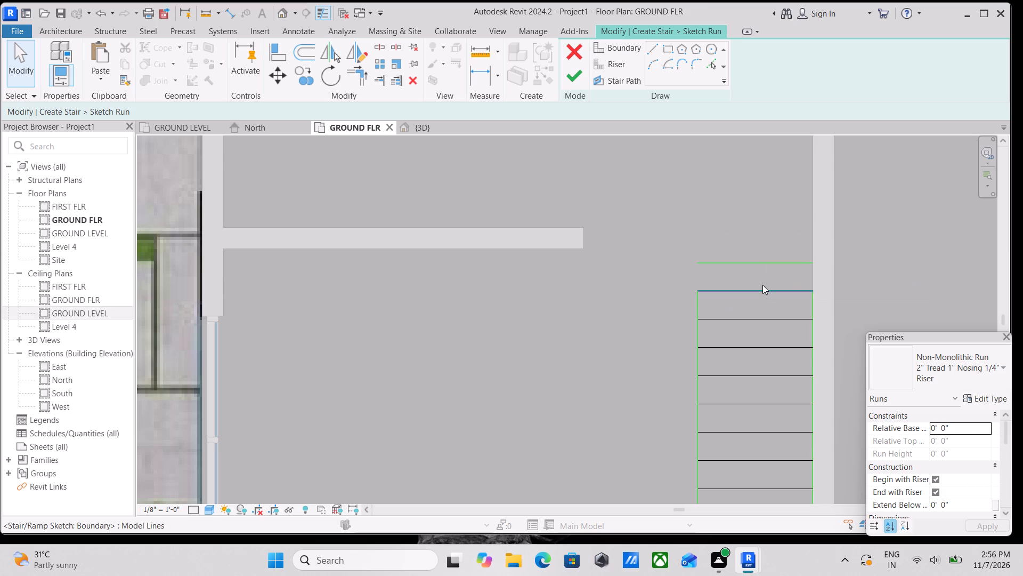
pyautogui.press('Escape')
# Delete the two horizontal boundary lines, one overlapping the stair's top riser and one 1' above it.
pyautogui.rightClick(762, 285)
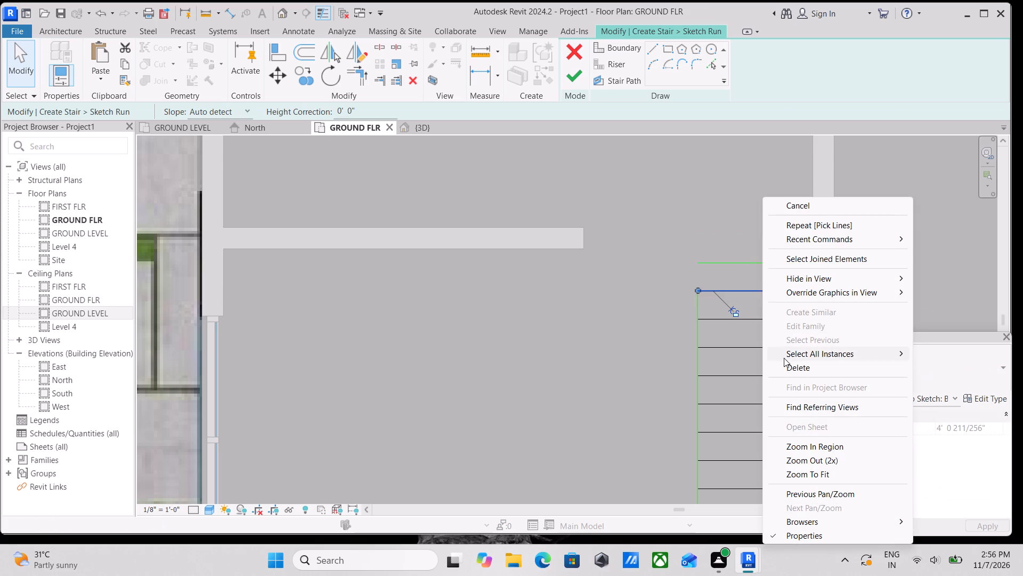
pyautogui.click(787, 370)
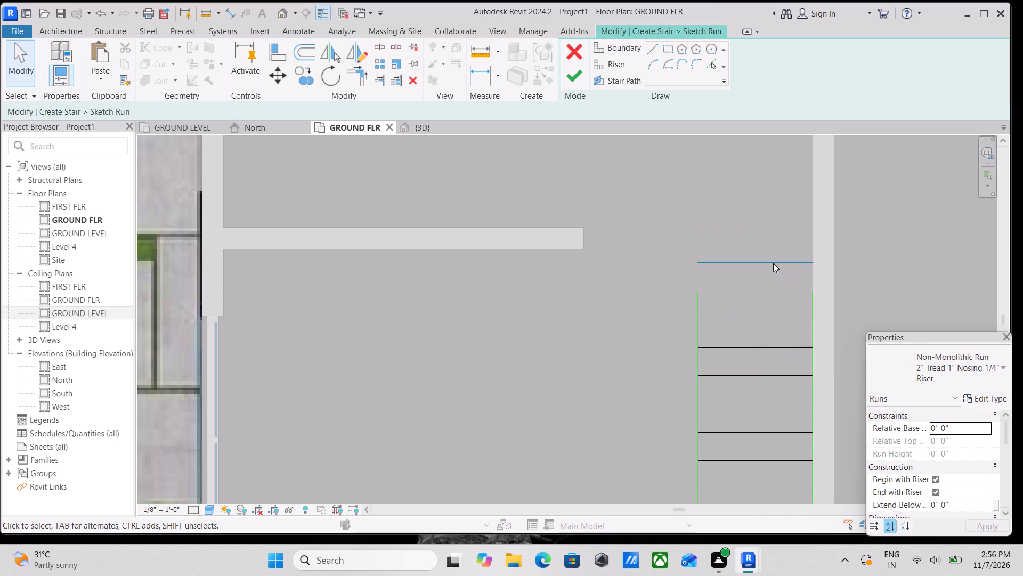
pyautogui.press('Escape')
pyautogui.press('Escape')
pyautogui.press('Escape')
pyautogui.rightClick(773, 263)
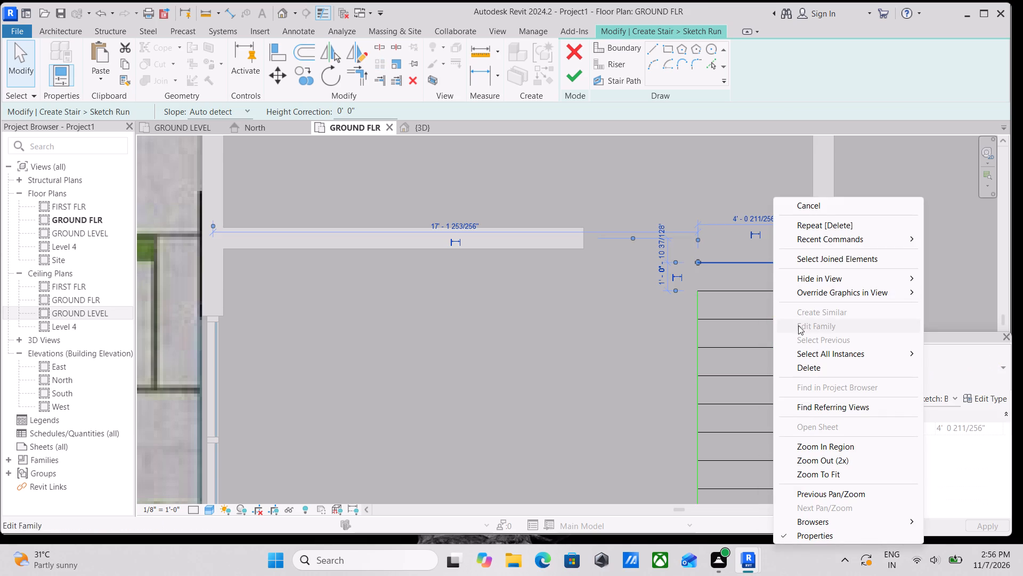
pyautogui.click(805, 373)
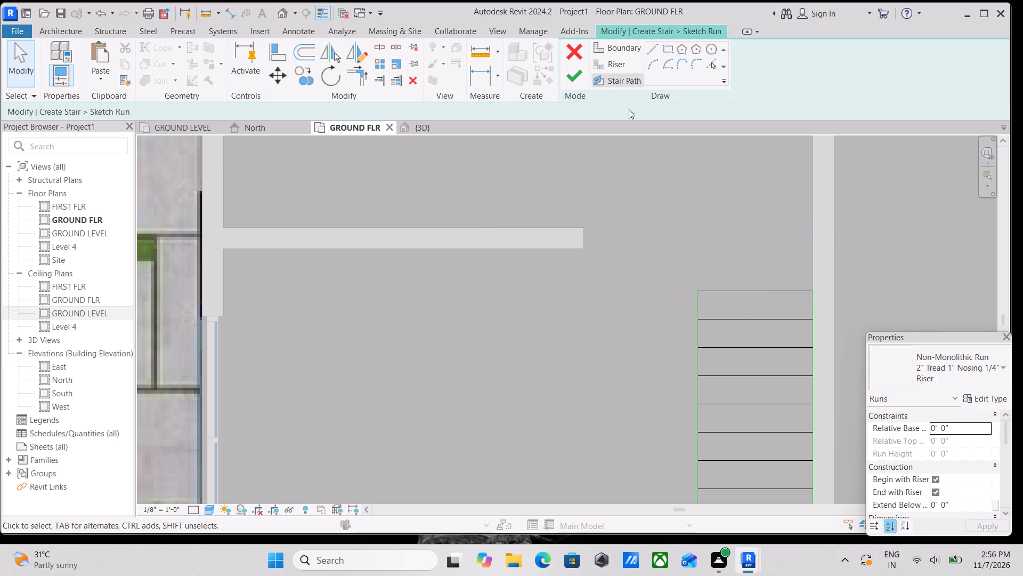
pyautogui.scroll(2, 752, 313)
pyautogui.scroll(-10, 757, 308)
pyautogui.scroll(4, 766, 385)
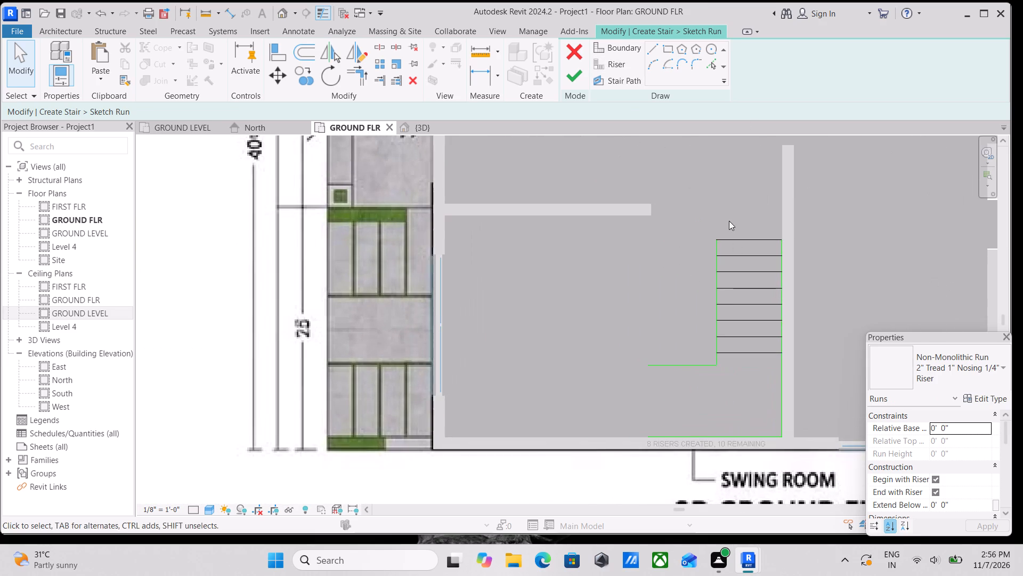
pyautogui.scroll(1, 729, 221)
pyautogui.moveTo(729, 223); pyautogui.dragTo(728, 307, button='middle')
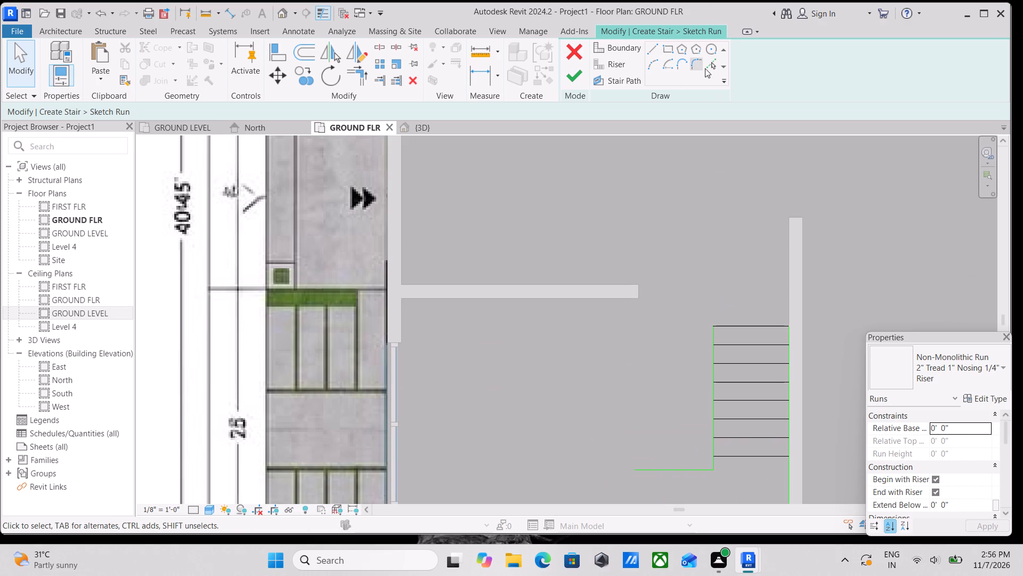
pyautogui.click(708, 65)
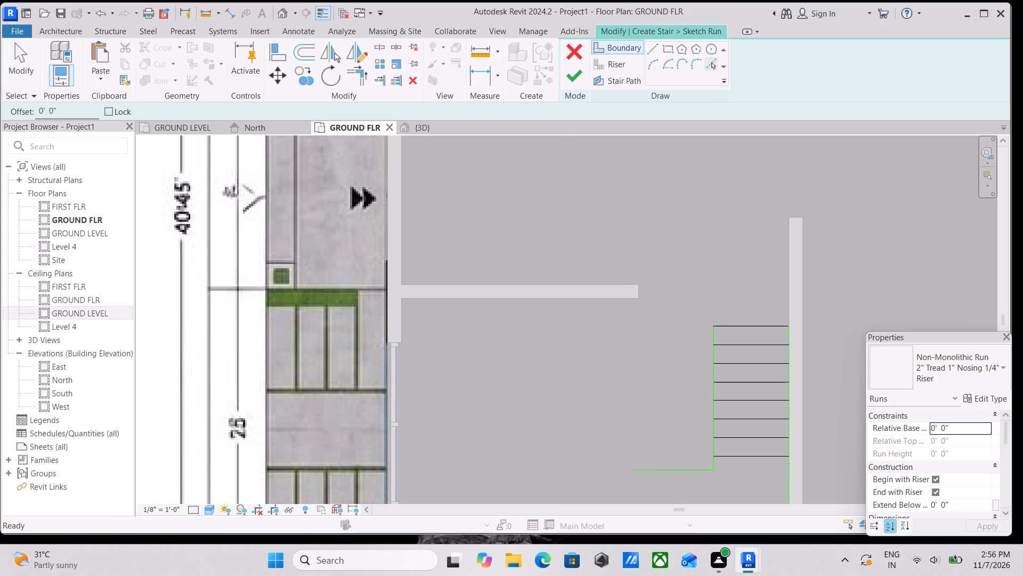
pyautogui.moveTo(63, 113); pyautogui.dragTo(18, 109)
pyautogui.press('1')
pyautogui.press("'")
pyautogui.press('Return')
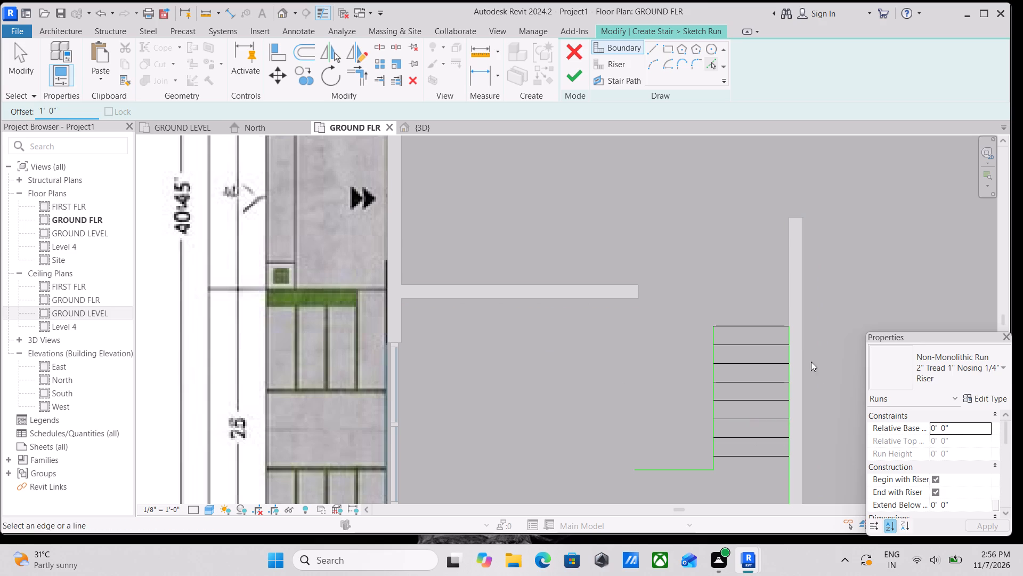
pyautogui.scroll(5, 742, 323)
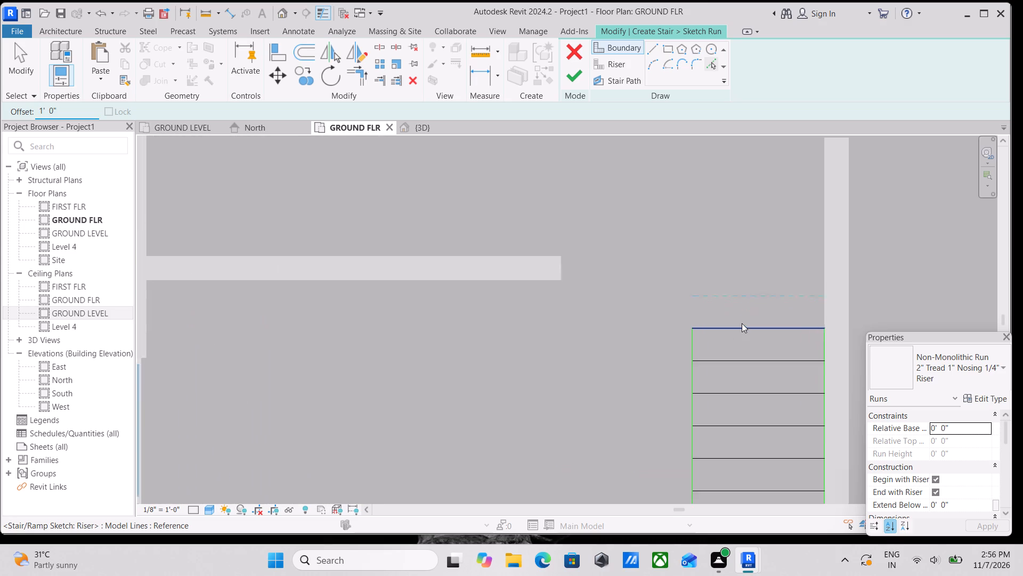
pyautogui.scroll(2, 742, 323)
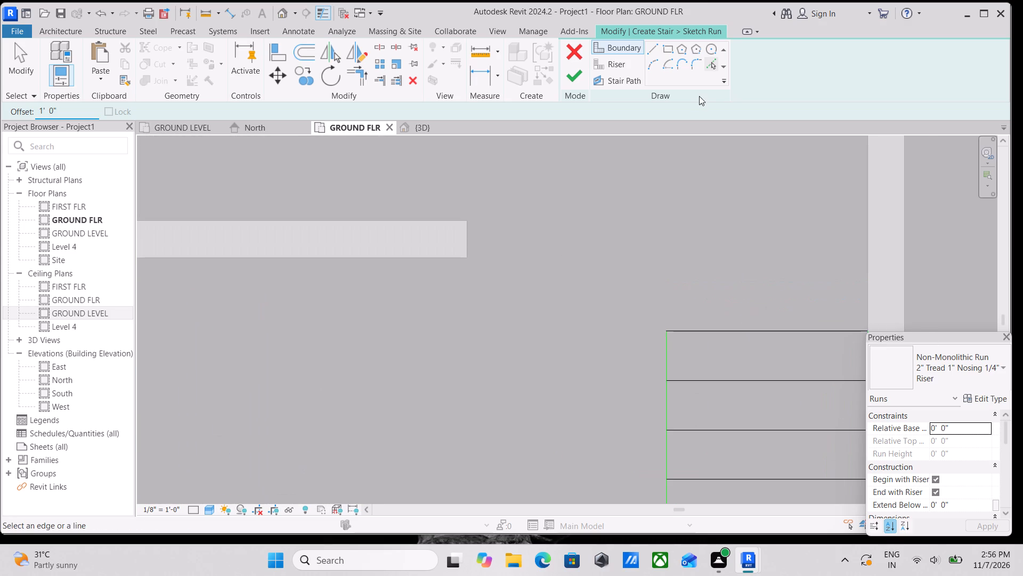
# Add a riser 1' above the stair's top riser by picking that riser line with a 1' offset.
pyautogui.click(601, 60)
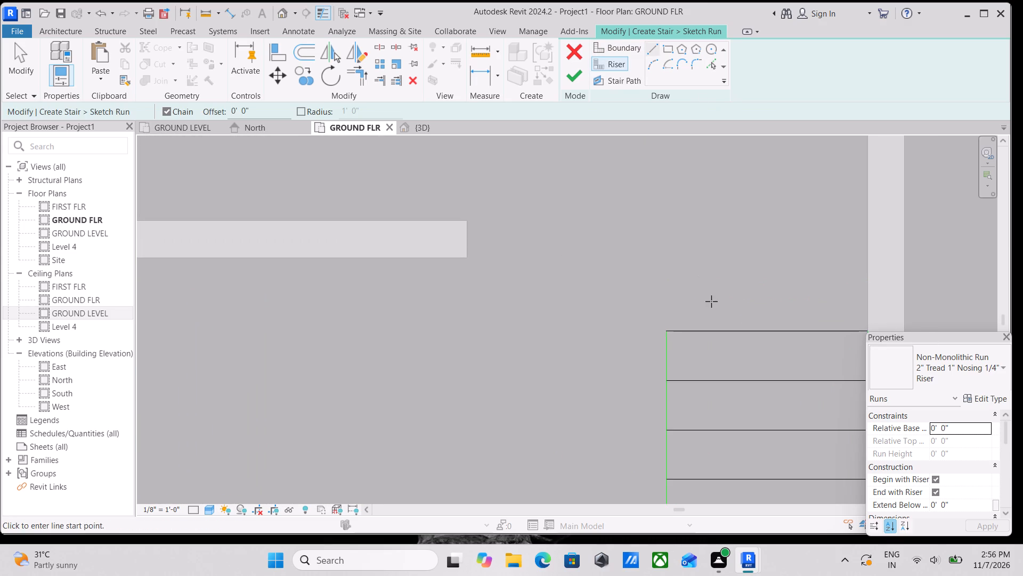
pyautogui.click(712, 62)
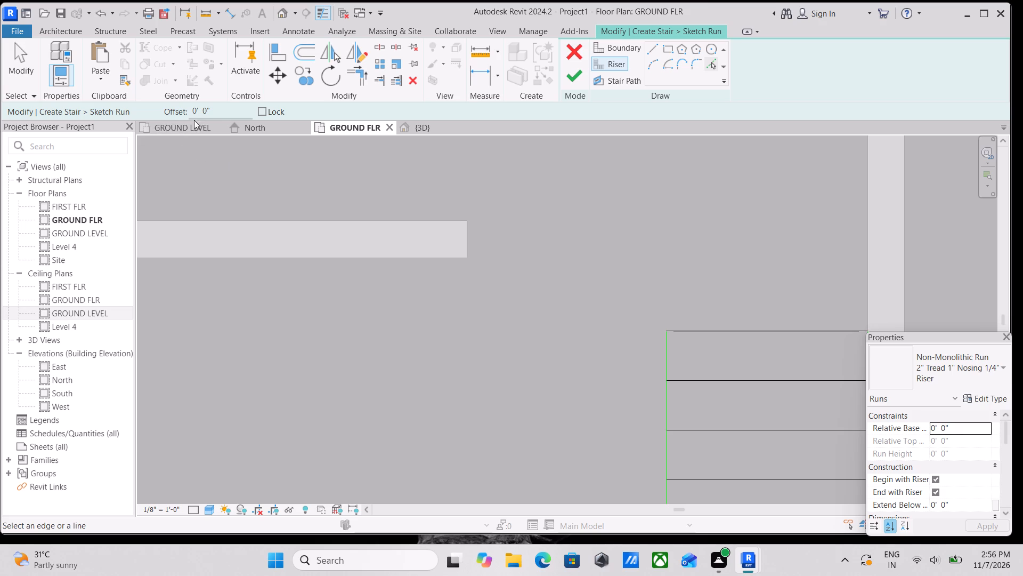
pyautogui.moveTo(217, 112); pyautogui.dragTo(95, 119)
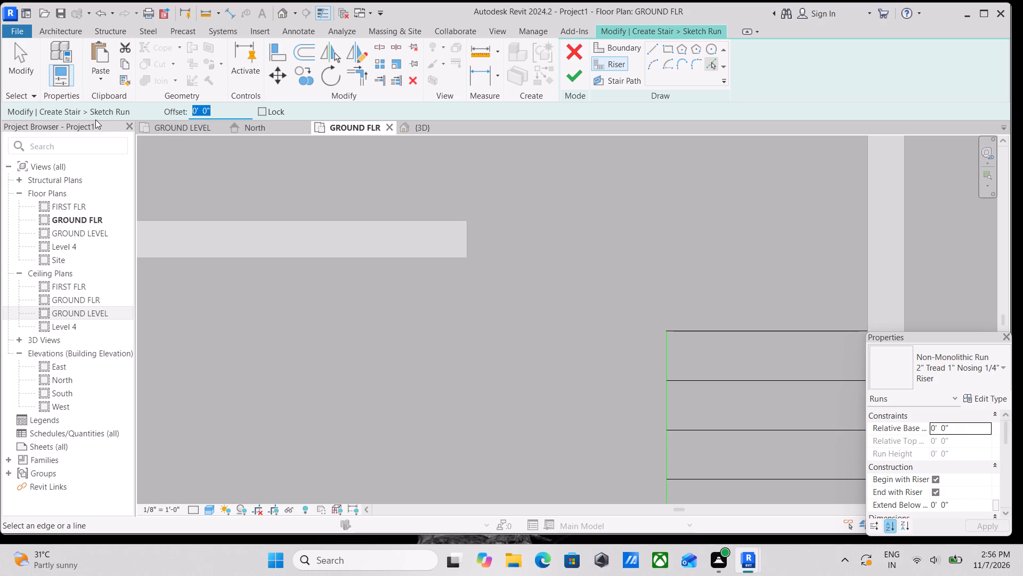
pyautogui.press('1')
pyautogui.press("'")
pyautogui.press('Return')
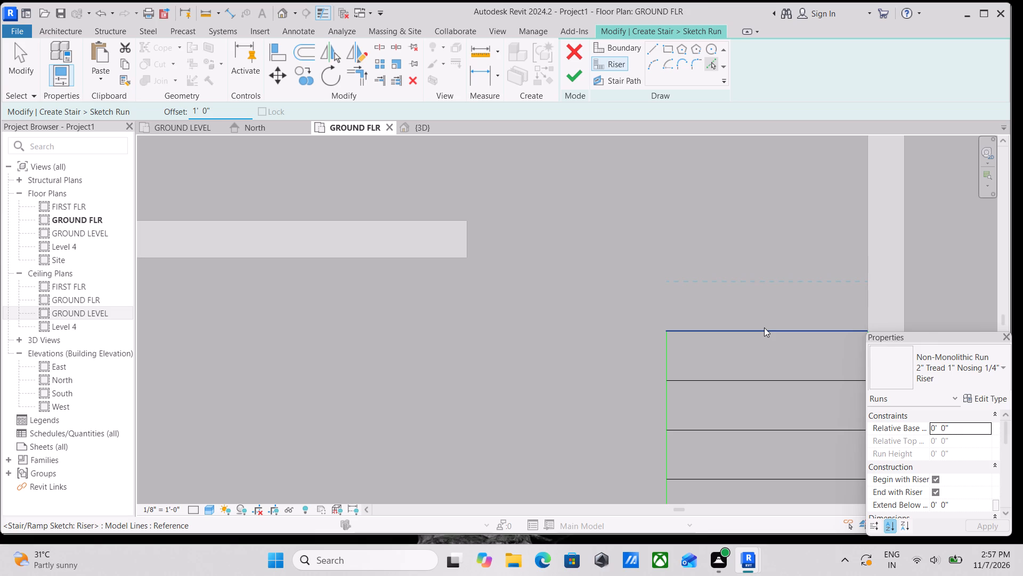
pyautogui.click(764, 327)
pyautogui.scroll(-7, 768, 316)
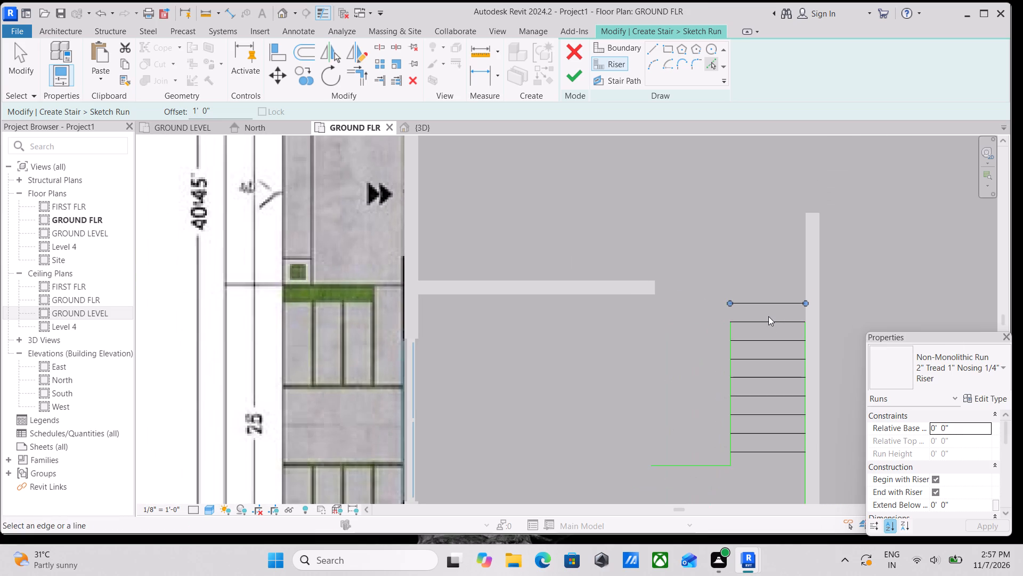
# Add five more risers above the stair's top riser, each offset 1' by picking the topmost riser line in turn.
pyautogui.moveTo(768, 316); pyautogui.dragTo(607, 206, button='middle')
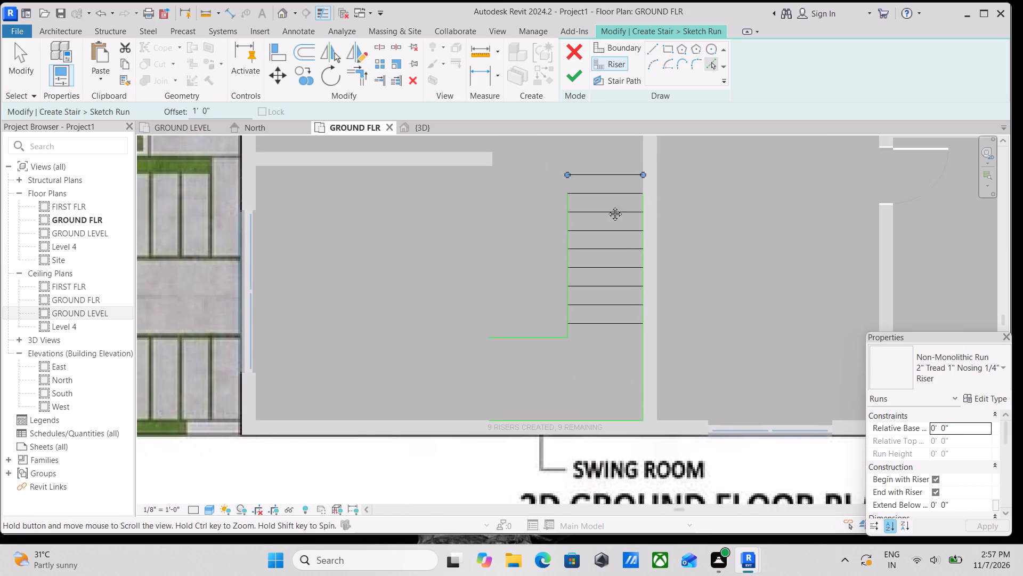
pyautogui.moveTo(607, 206); pyautogui.dragTo(609, 241, button='middle')
pyautogui.moveTo(597, 227); pyautogui.dragTo(616, 338, button='middle')
pyautogui.scroll(-1, 597, 227)
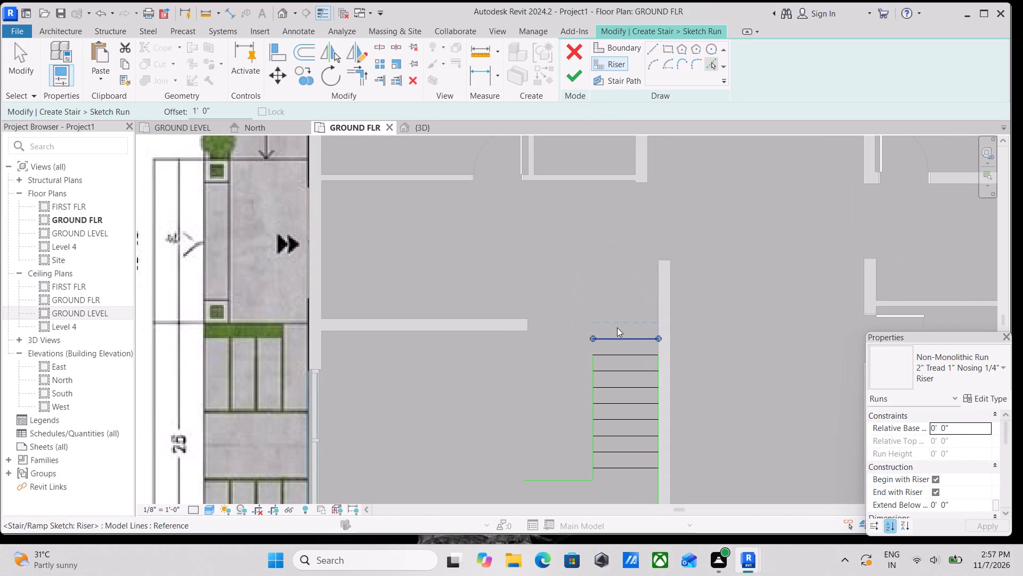
pyautogui.click(618, 334)
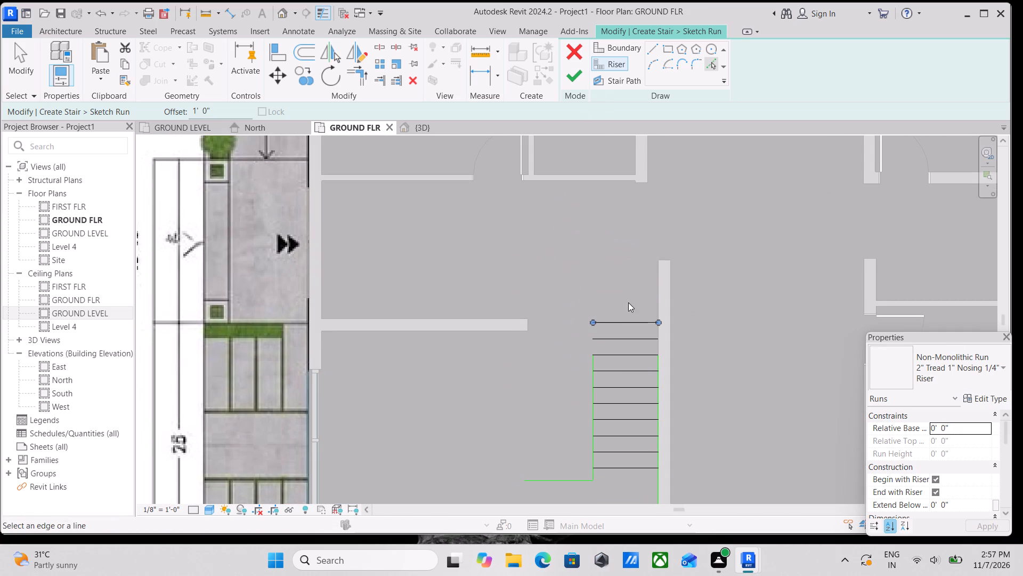
pyautogui.click(627, 321)
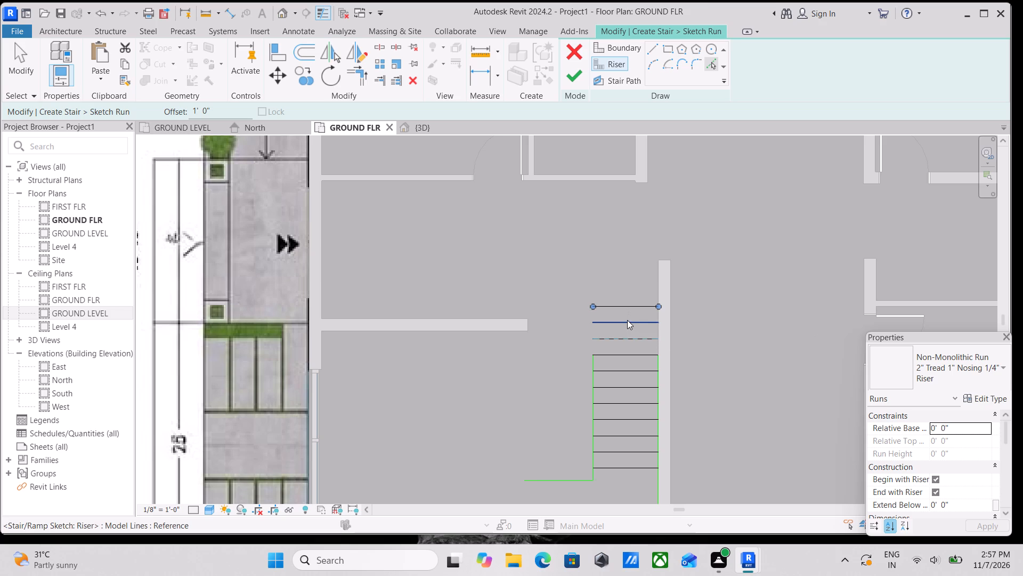
pyautogui.scroll(-2, 627, 319)
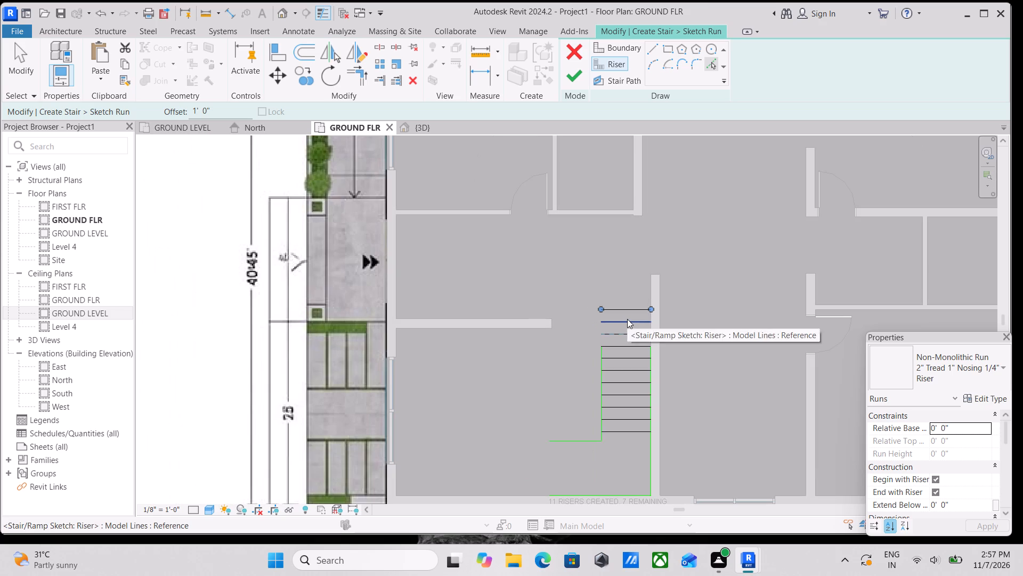
pyautogui.scroll(7, 629, 309)
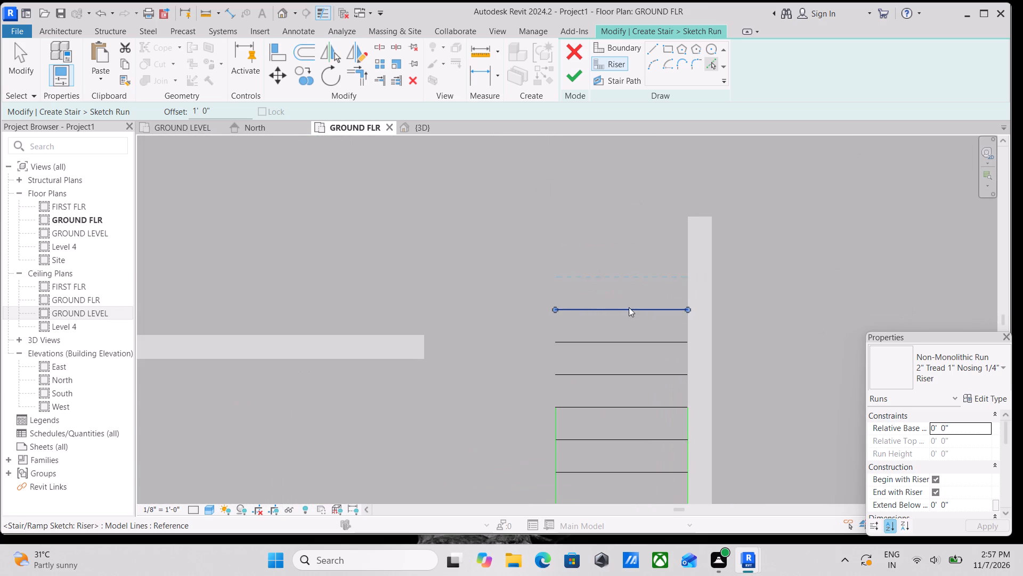
pyautogui.scroll(3, 632, 302)
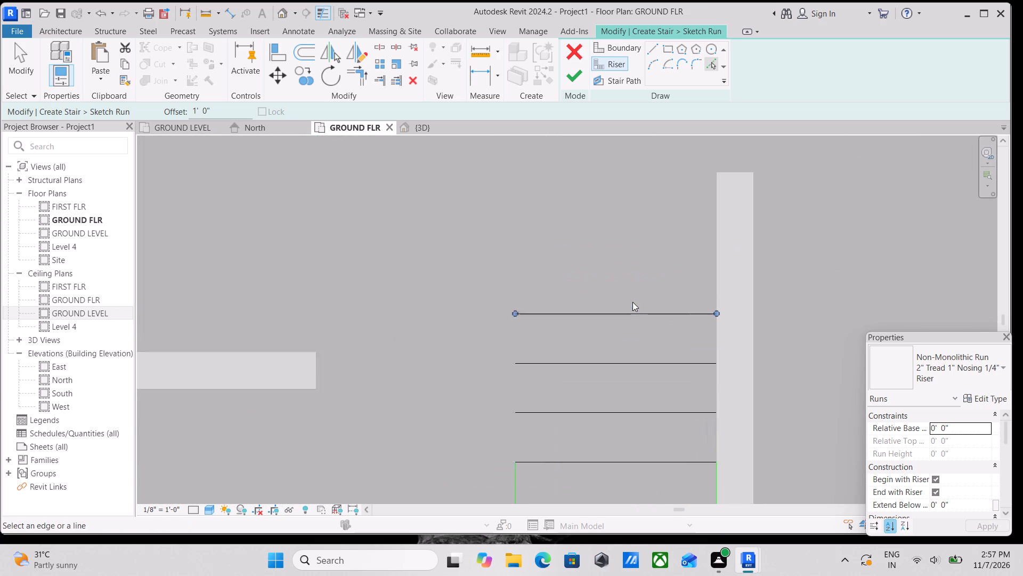
pyautogui.scroll(4, 632, 302)
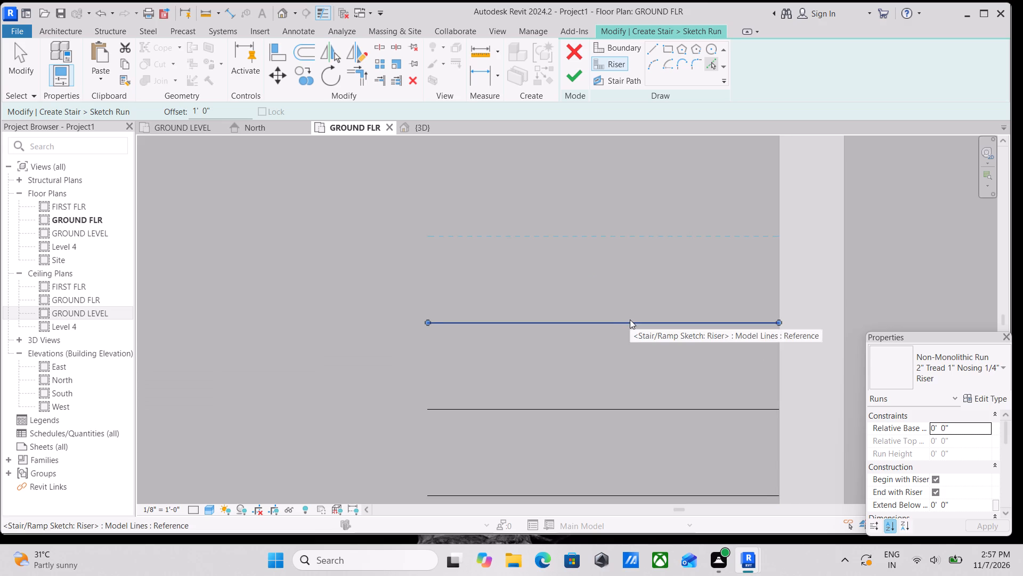
pyautogui.click(630, 319)
pyautogui.moveTo(635, 291); pyautogui.dragTo(634, 363, button='middle')
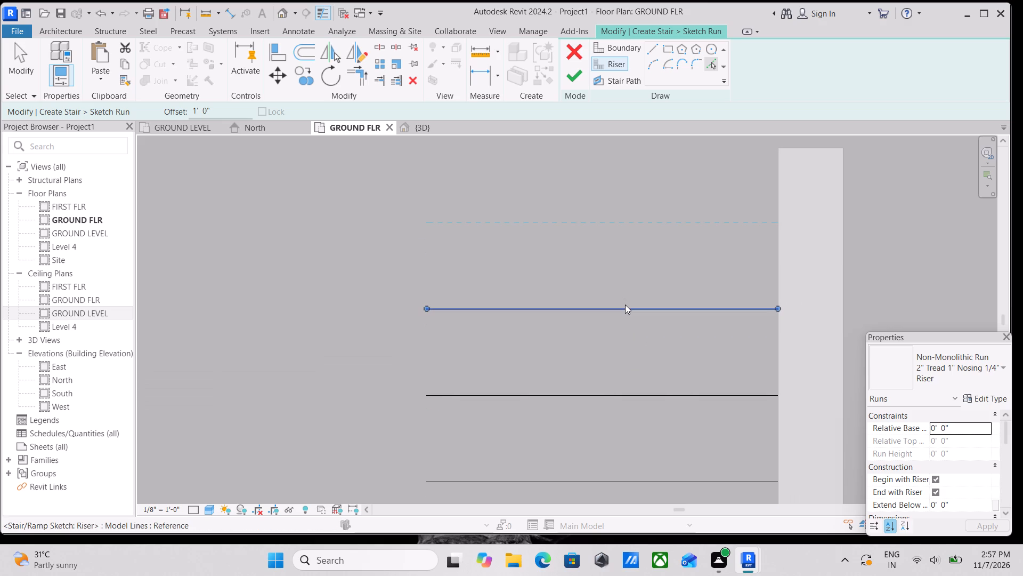
pyautogui.click(625, 305)
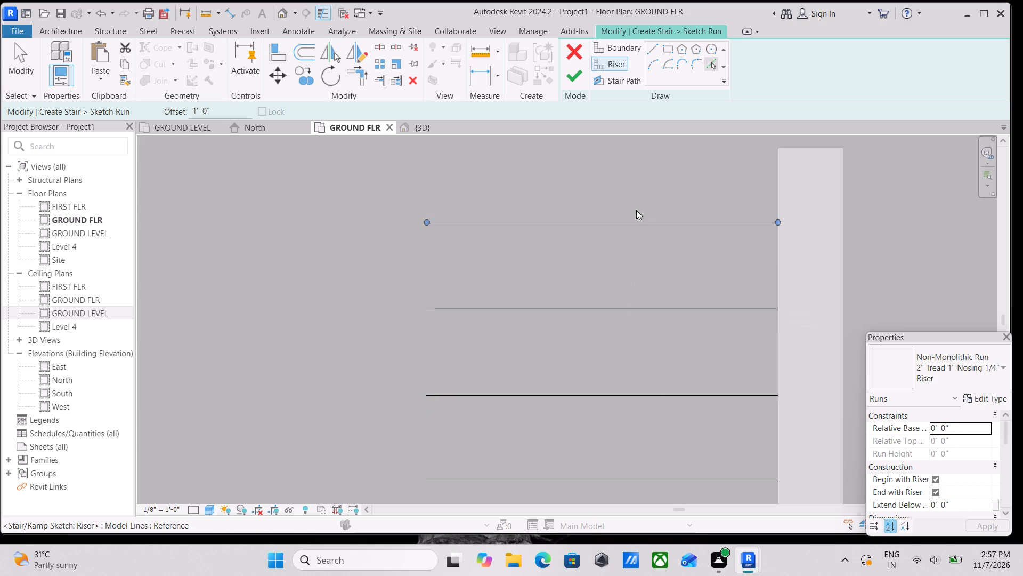
pyautogui.moveTo(635, 216); pyautogui.dragTo(642, 317, button='middle')
pyautogui.scroll(-1, 635, 216)
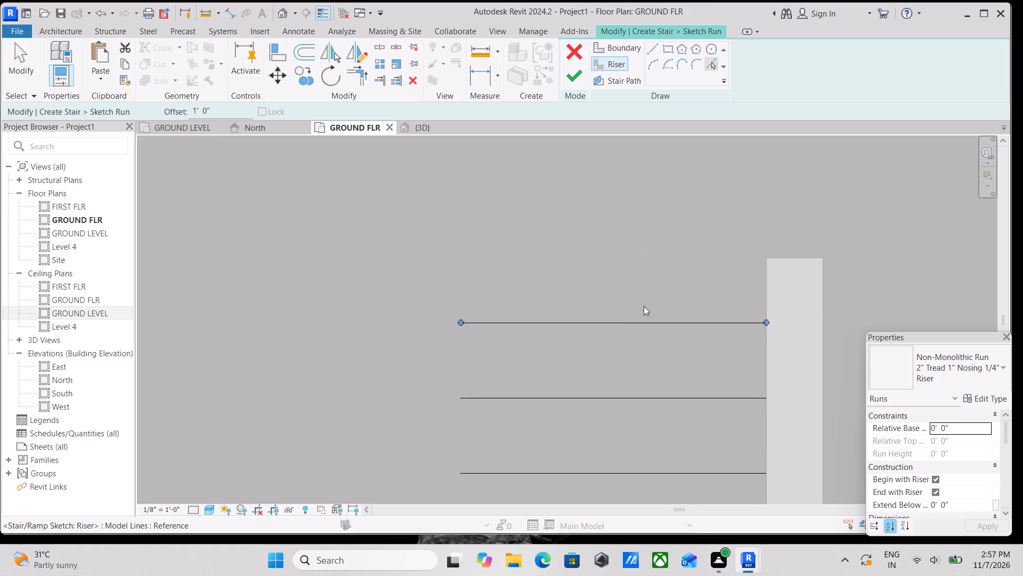
pyautogui.click(644, 320)
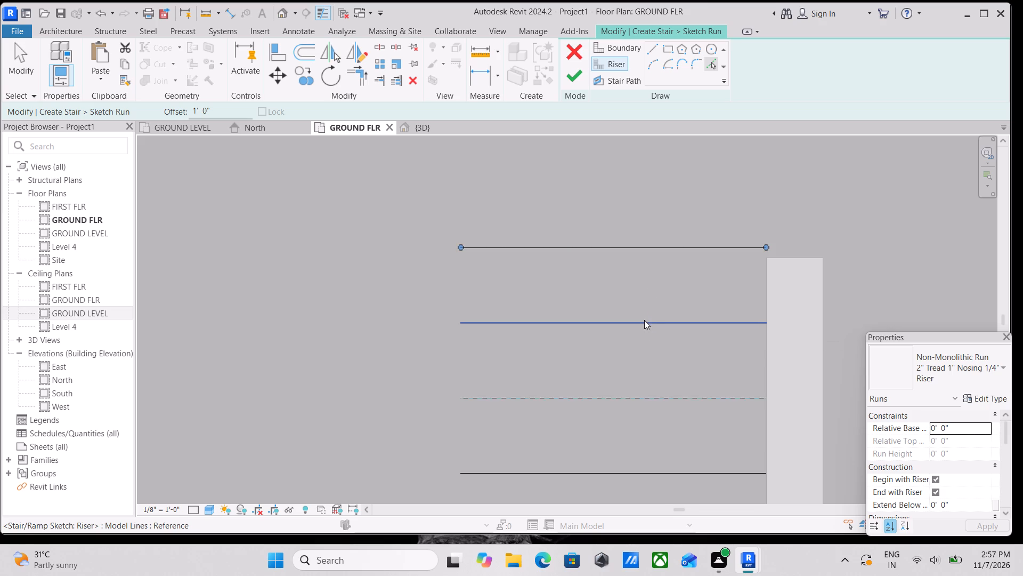
pyautogui.scroll(-10, 793, 215)
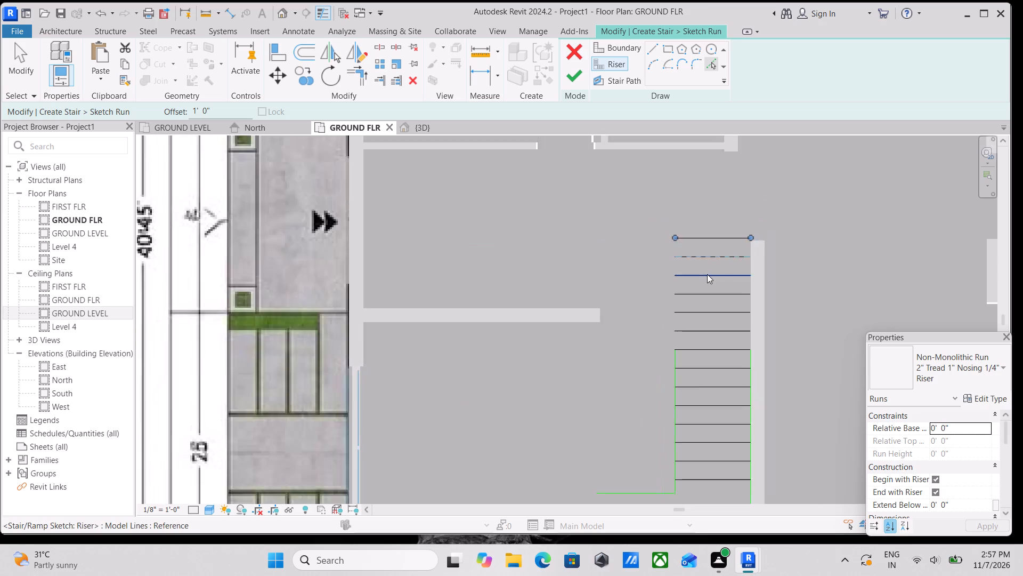
pyautogui.moveTo(707, 273); pyautogui.dragTo(792, 66, button='middle')
pyautogui.scroll(3, 773, 313)
pyautogui.press('Escape')
# Draw a vertical riser line with 0 offset at the stair's turn, from the inner boundary corner down to the lower boundary.
pyautogui.moveTo(780, 269); pyautogui.dragTo(770, 324, button='middle')
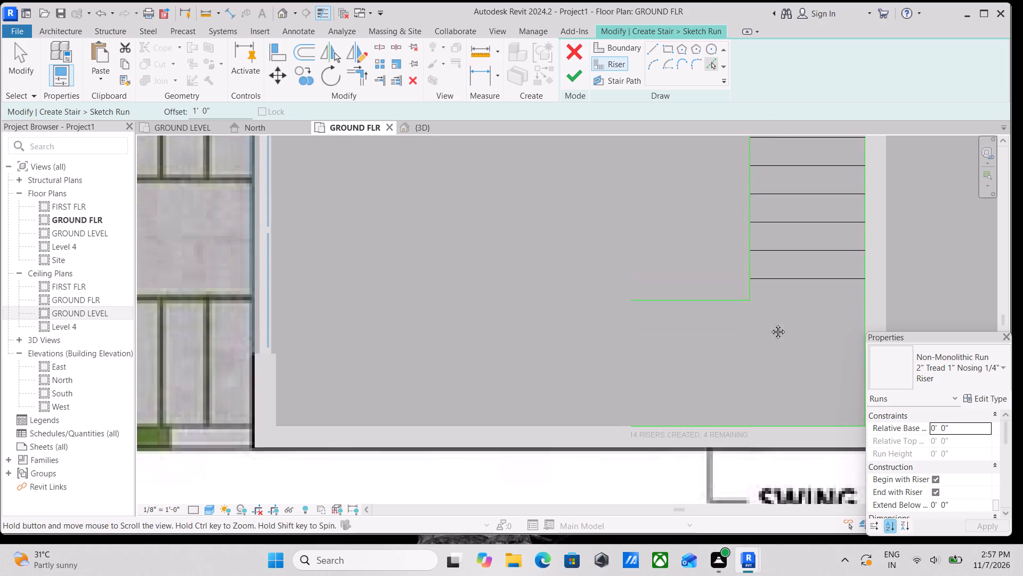
pyautogui.moveTo(770, 324); pyautogui.dragTo(765, 364, button='middle')
pyautogui.scroll(-3, 762, 283)
pyautogui.moveTo(762, 283); pyautogui.dragTo(755, 388, button='middle')
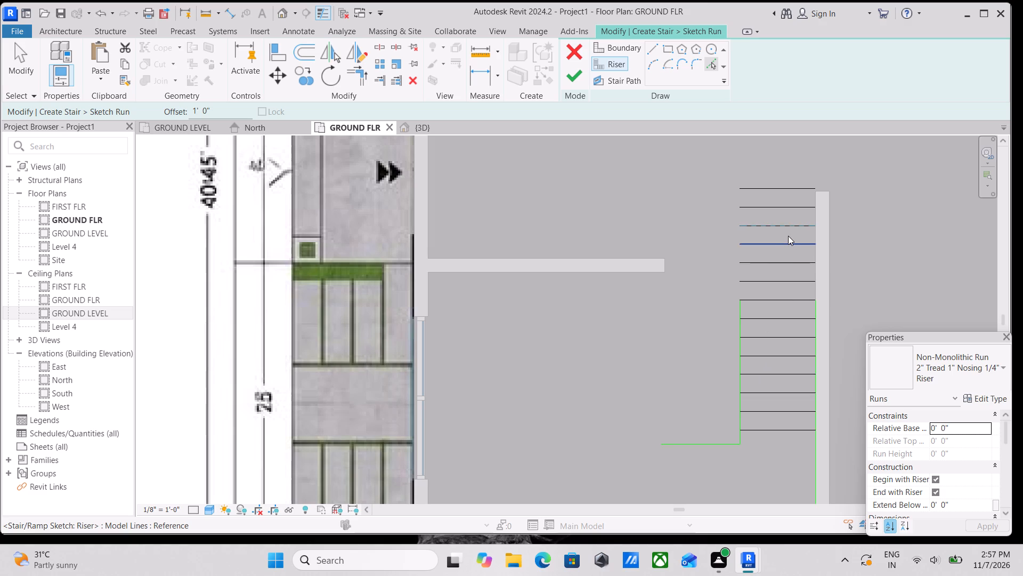
pyautogui.scroll(-2, 788, 236)
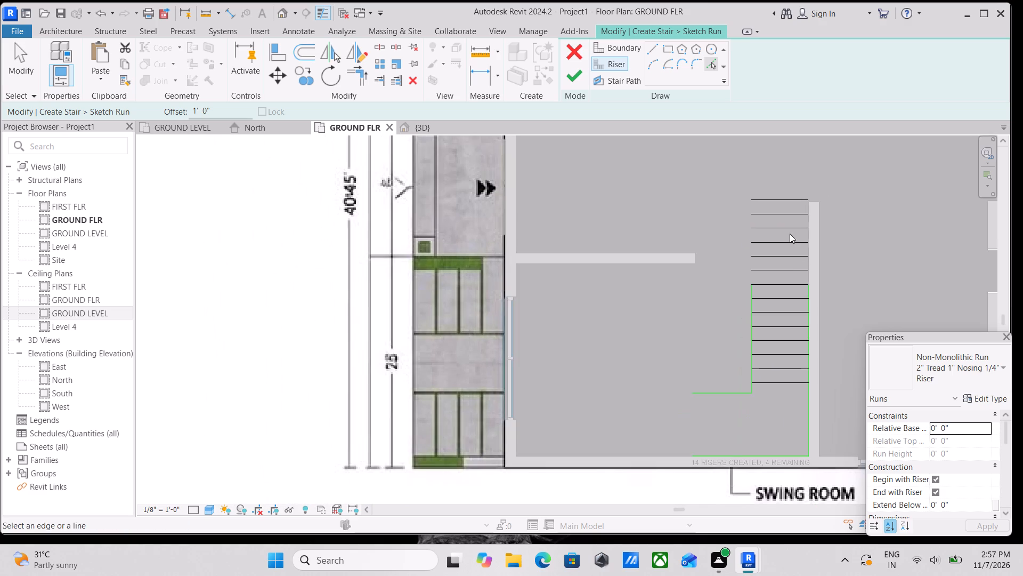
pyautogui.moveTo(790, 233); pyautogui.dragTo(790, 195, button='middle')
pyautogui.scroll(2, 747, 419)
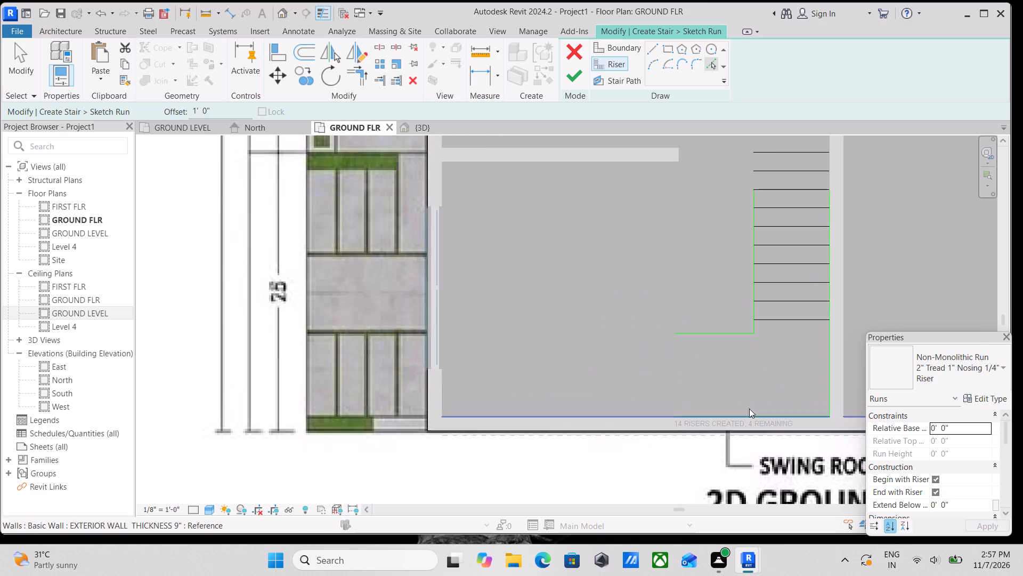
pyautogui.click(651, 47)
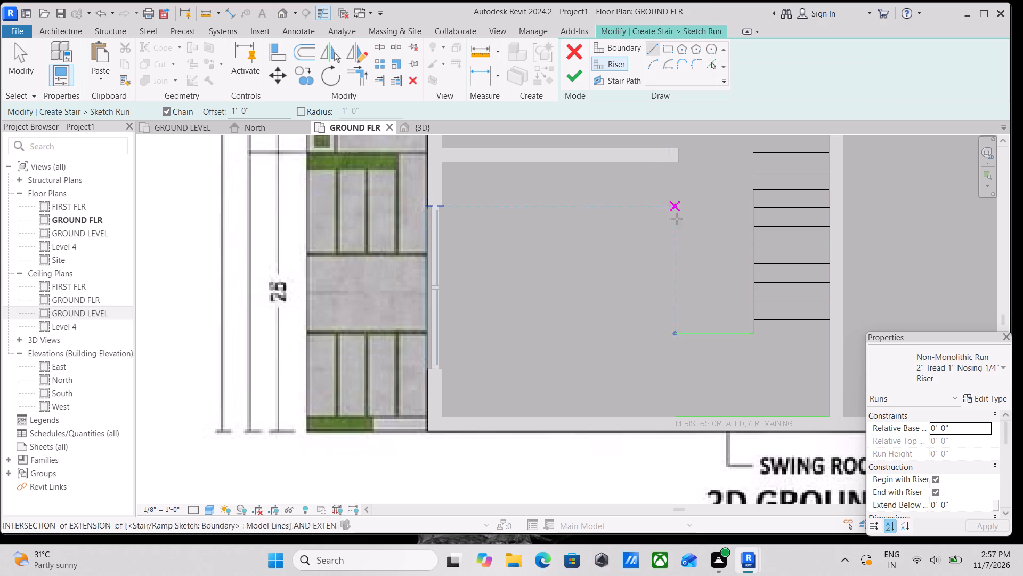
pyautogui.scroll(2, 735, 403)
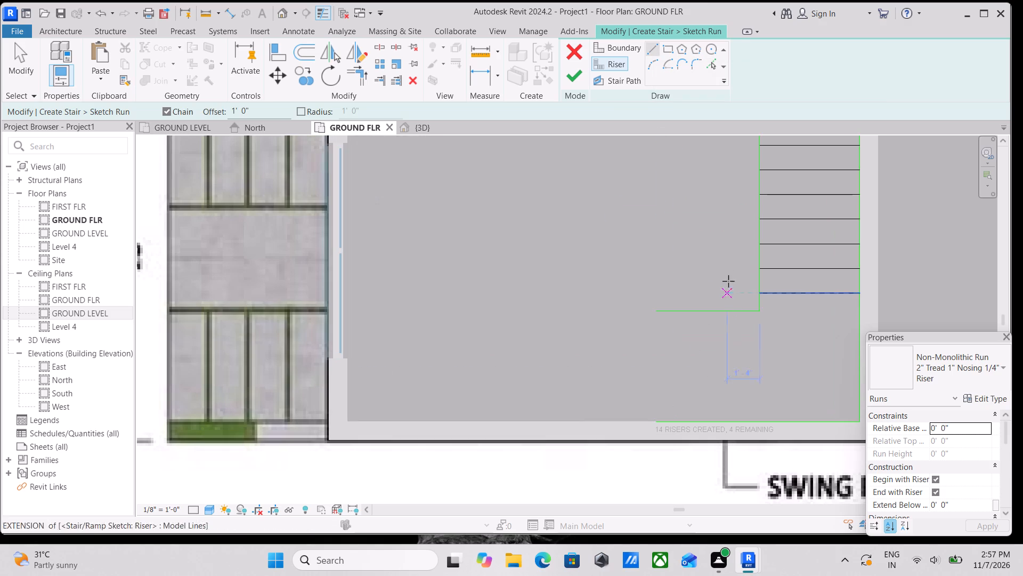
pyautogui.click(759, 314)
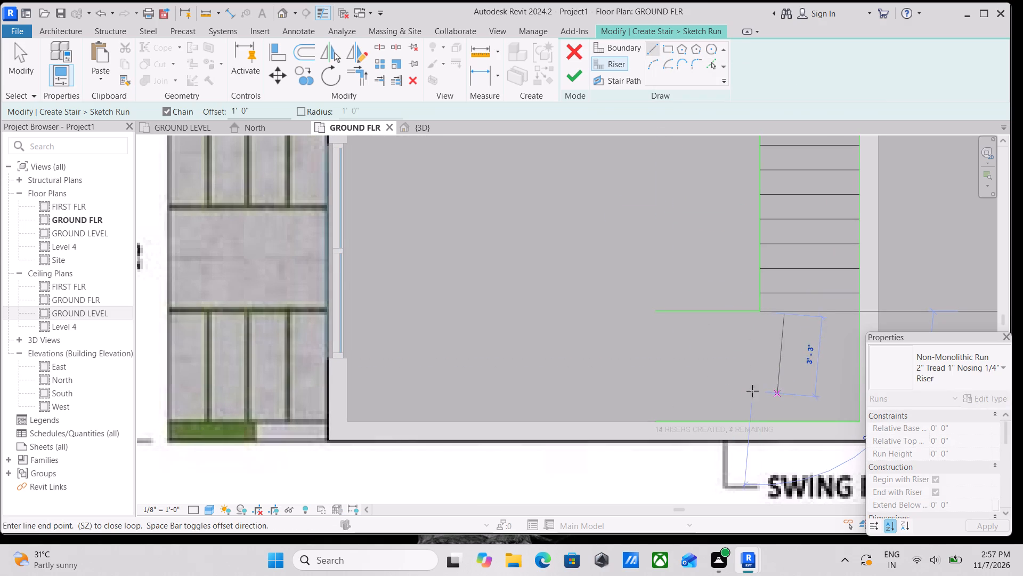
pyautogui.press('Escape')
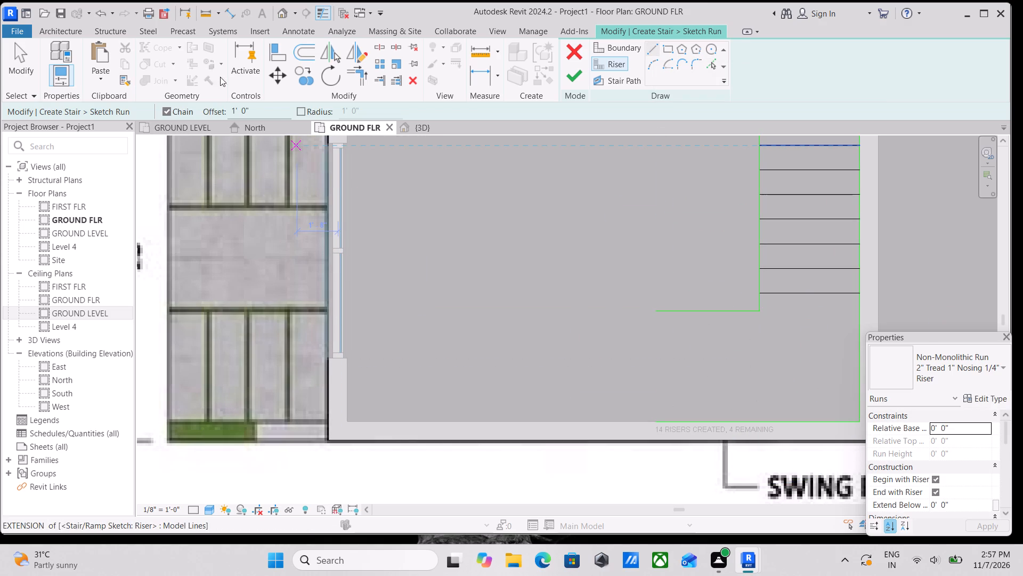
pyautogui.moveTo(269, 110); pyautogui.dragTo(86, 113)
pyautogui.press('0')
pyautogui.press('Return')
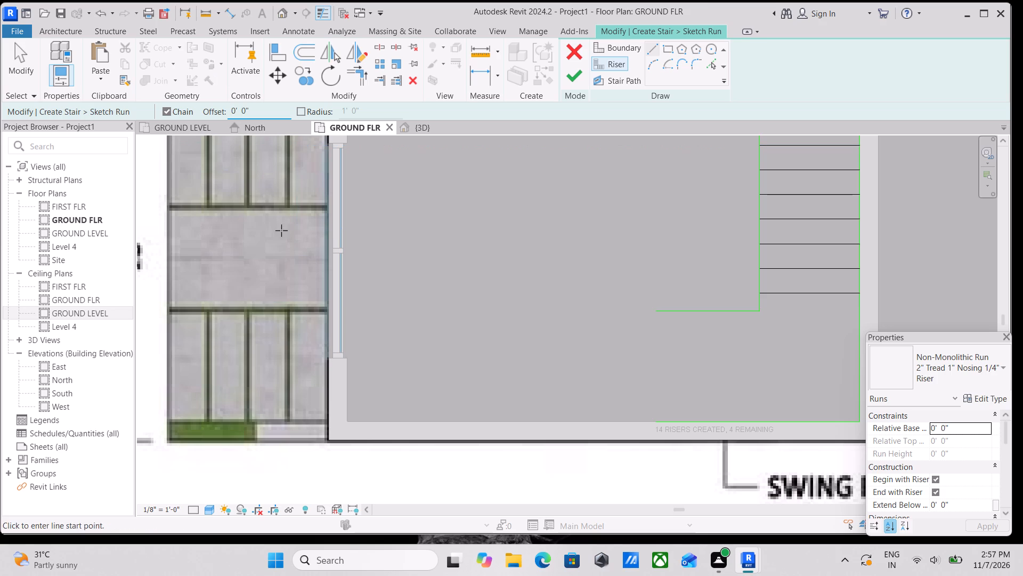
pyautogui.scroll(1, 761, 319)
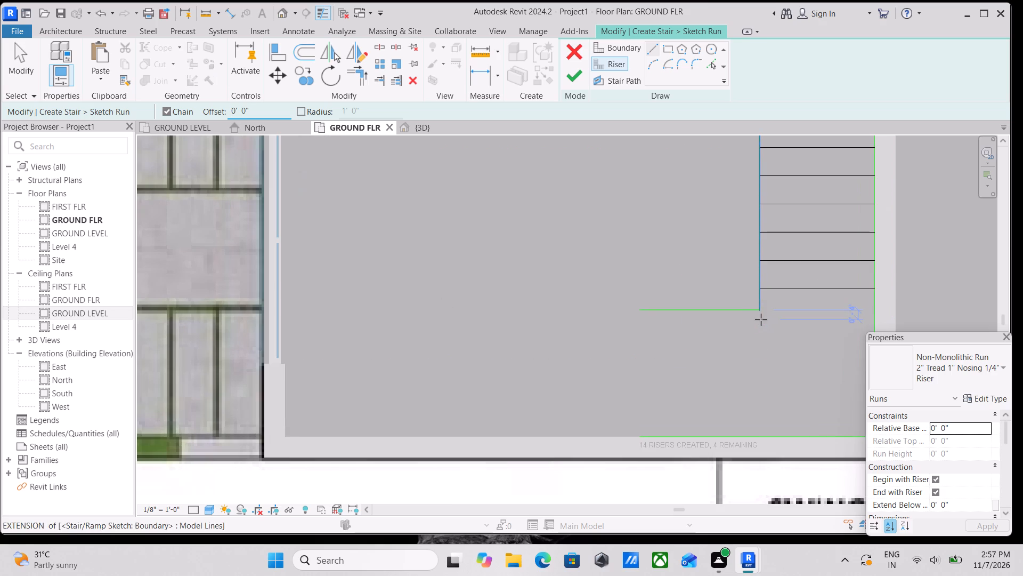
pyautogui.click(758, 311)
pyautogui.moveTo(754, 412); pyautogui.dragTo(754, 354, button='middle')
pyautogui.click(754, 382)
pyautogui.press('Escape')
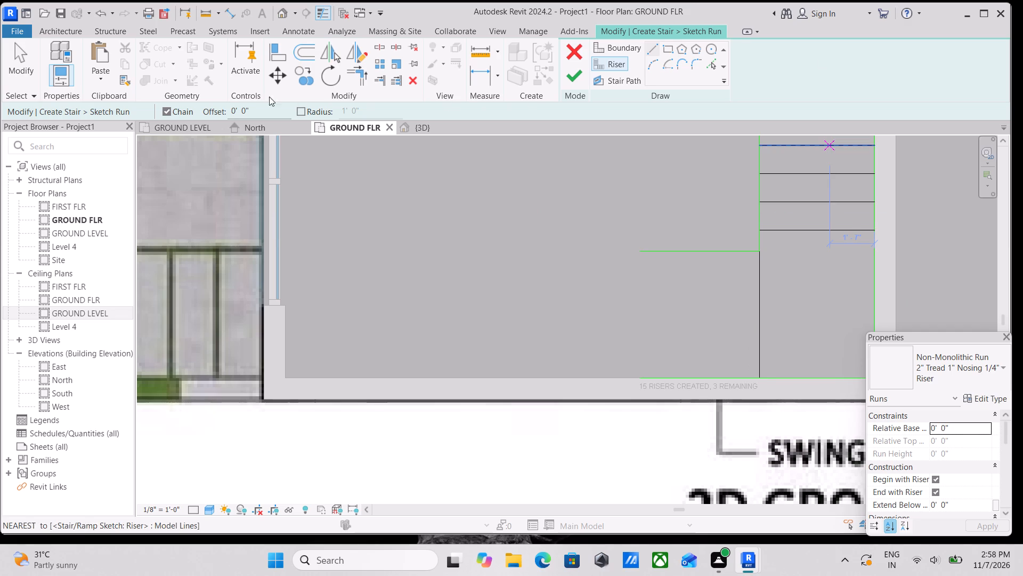
# Add three vertical risers to the left of the turn's riser by successively picking the riser lines with a 1' offset.
pyautogui.moveTo(258, 116); pyautogui.dragTo(176, 122)
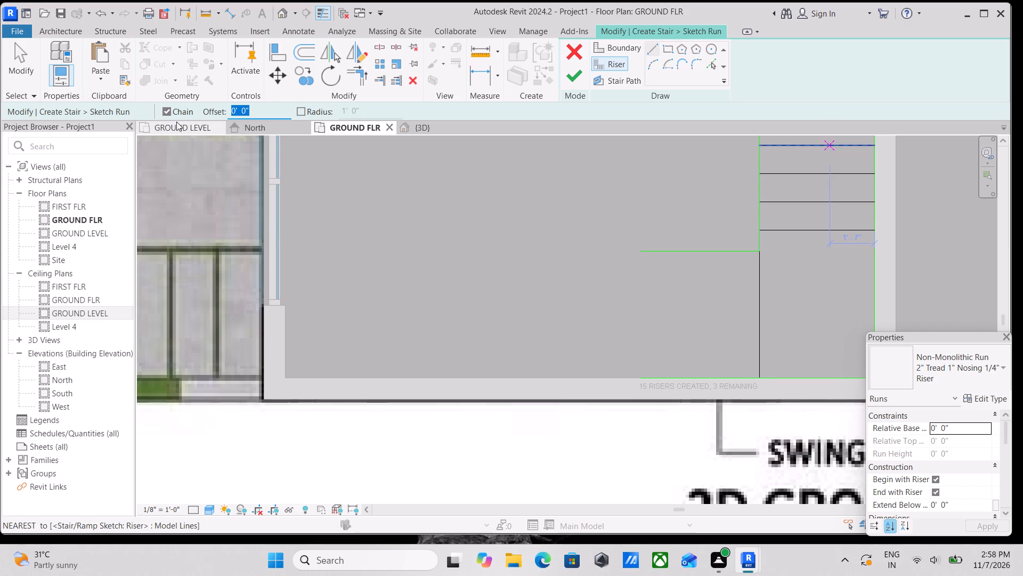
pyautogui.press('1')
pyautogui.press("'")
pyautogui.press('Return')
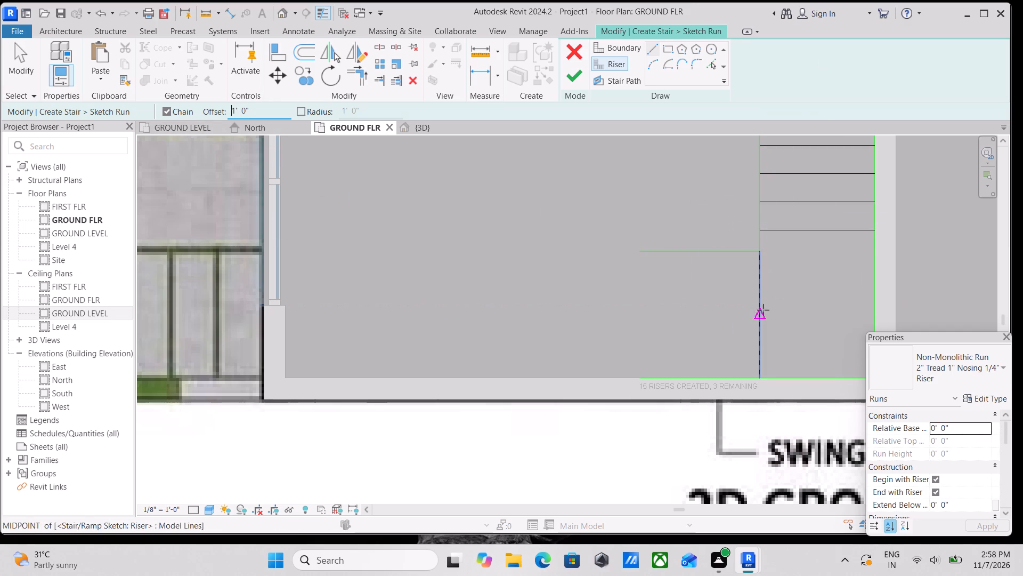
pyautogui.click(713, 62)
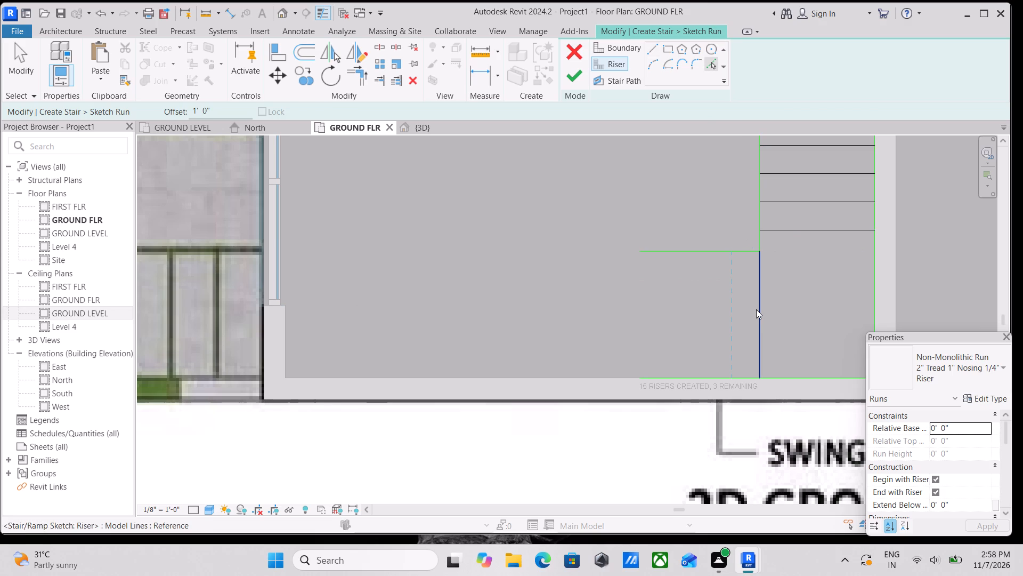
pyautogui.click(756, 309)
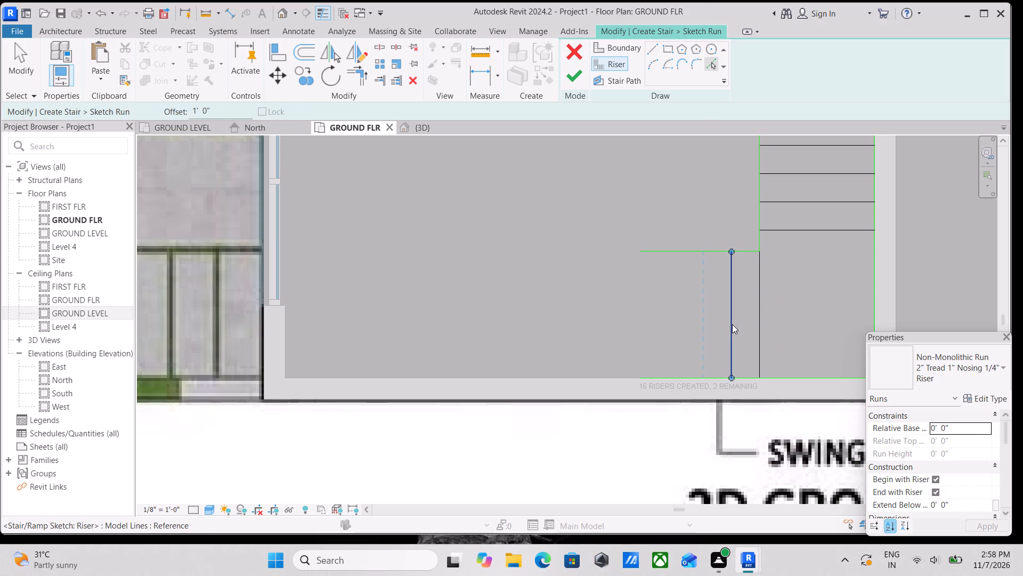
pyautogui.scroll(8, 732, 326)
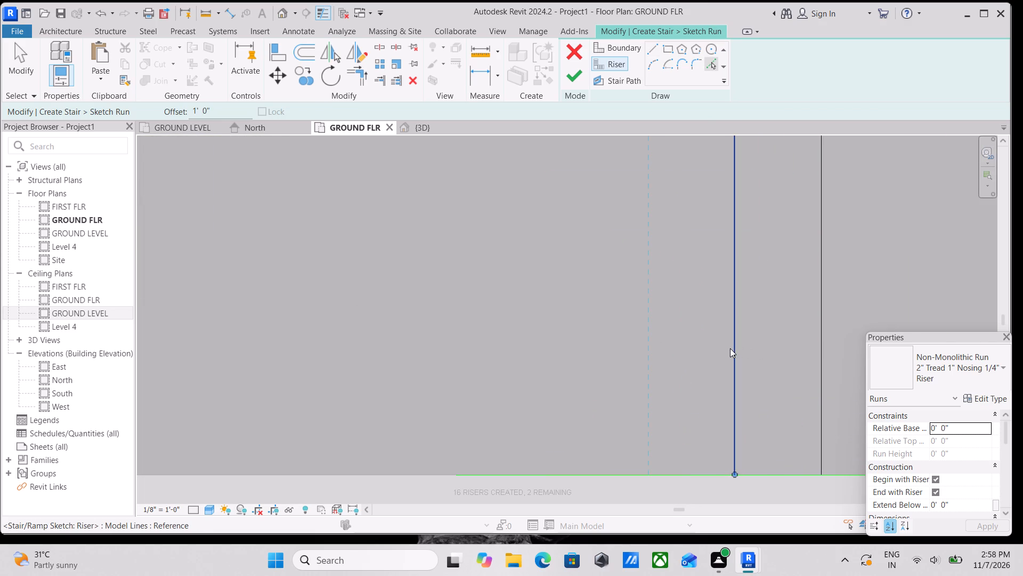
pyautogui.click(729, 348)
pyautogui.scroll(-4, 710, 340)
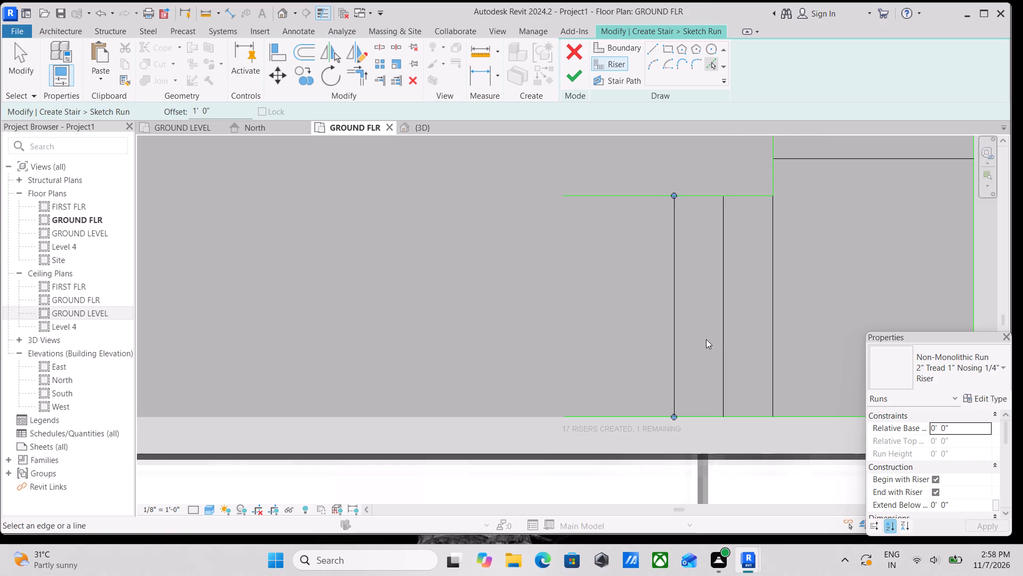
pyautogui.moveTo(706, 339); pyautogui.dragTo(756, 412, button='middle')
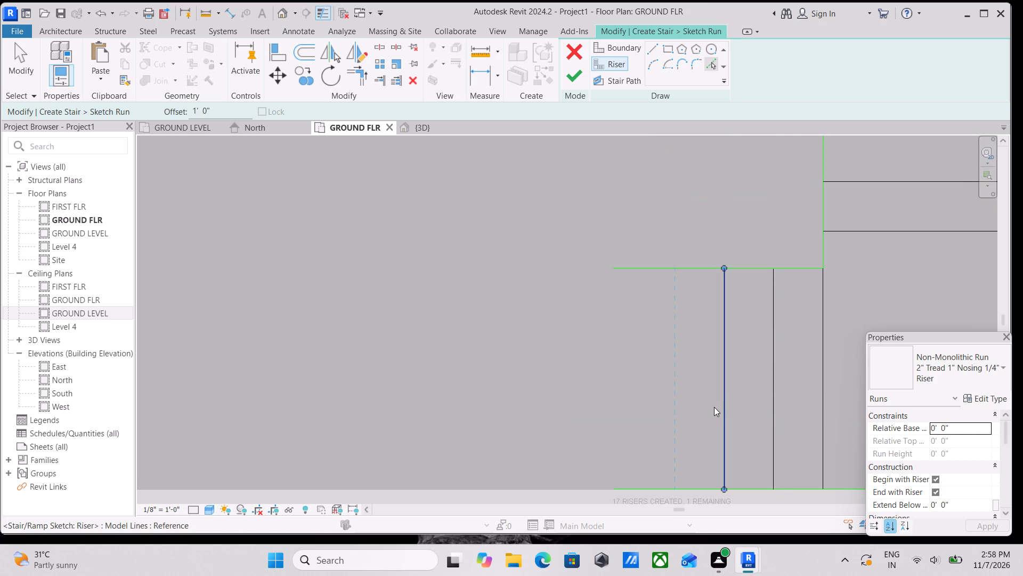
pyautogui.click(722, 405)
pyautogui.scroll(-3, 728, 385)
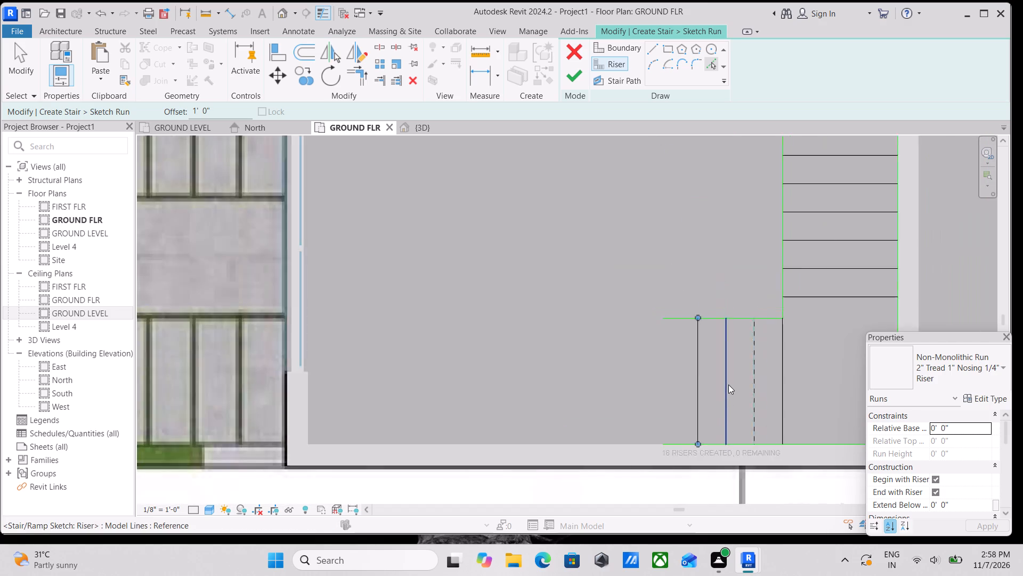
pyautogui.scroll(-4, 728, 385)
pyautogui.moveTo(808, 333); pyautogui.dragTo(712, 438, button='middle')
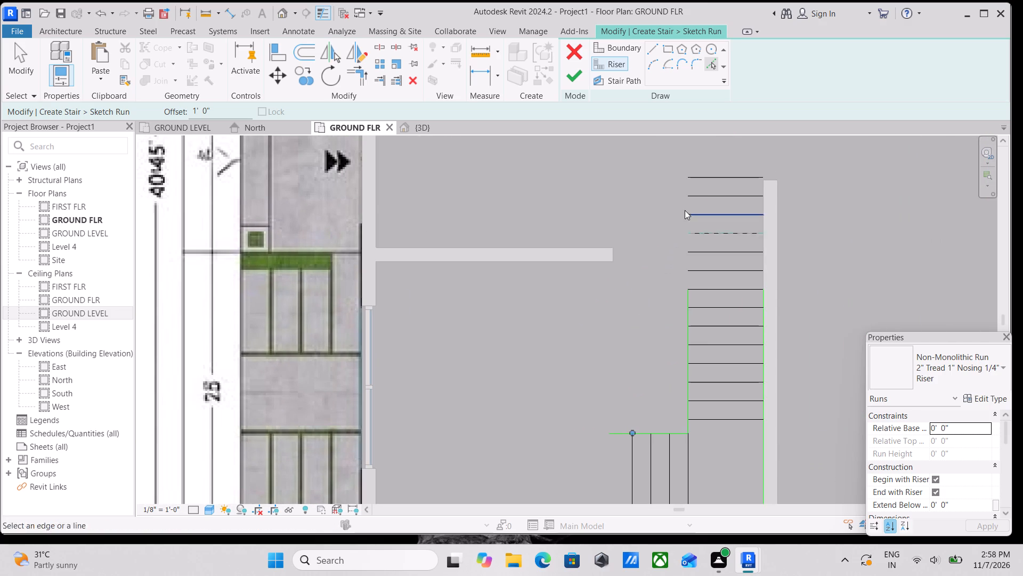
pyautogui.press('Escape')
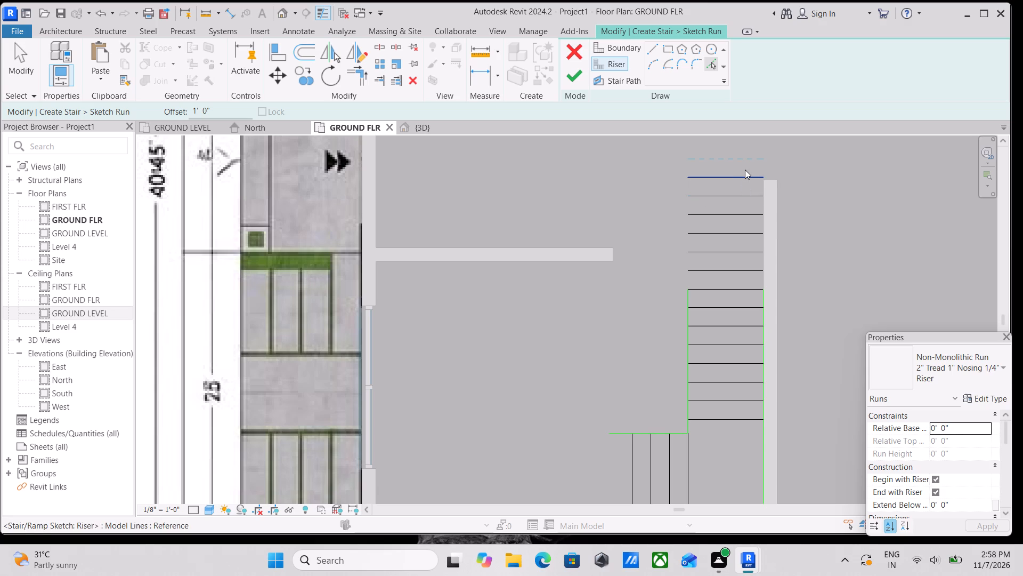
# Examine the riser lines of both stair flights and the riser count.
pyautogui.press('Escape')
pyautogui.press('Escape')
pyautogui.rightClick(744, 174)
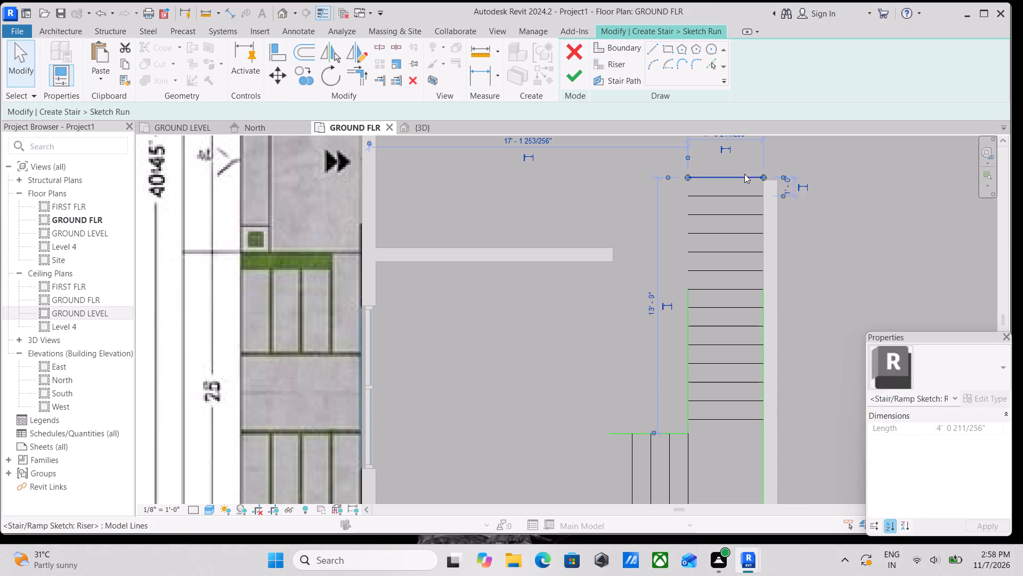
pyautogui.click(809, 343)
pyautogui.scroll(-2, 689, 333)
pyautogui.moveTo(689, 332); pyautogui.dragTo(690, 332, button='middle')
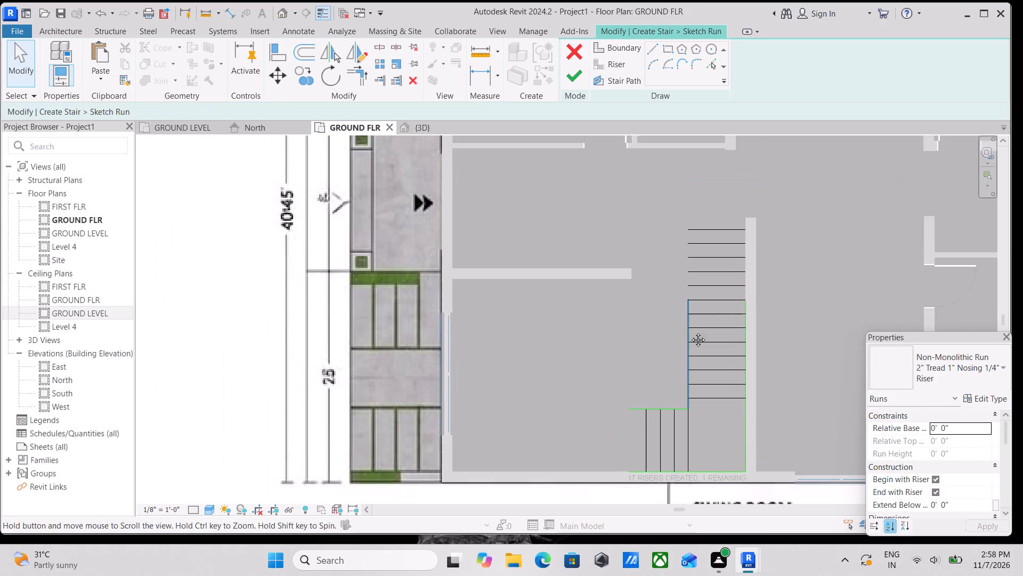
pyautogui.moveTo(690, 332); pyautogui.dragTo(710, 230, button='middle')
pyautogui.scroll(3, 668, 378)
pyautogui.moveTo(623, 220); pyautogui.dragTo(617, 330, button='middle')
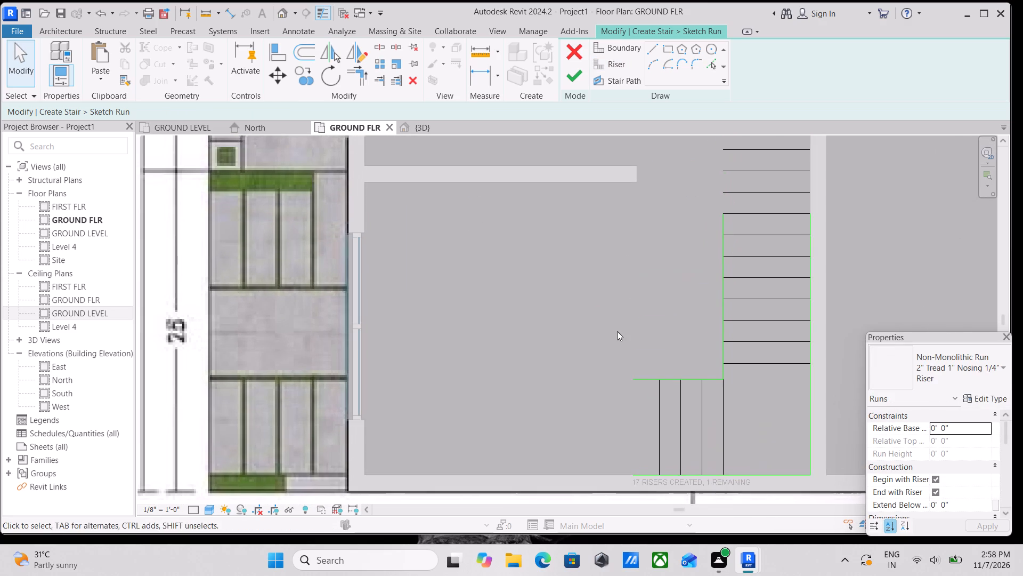
pyautogui.moveTo(633, 302); pyautogui.dragTo(646, 339, button='middle')
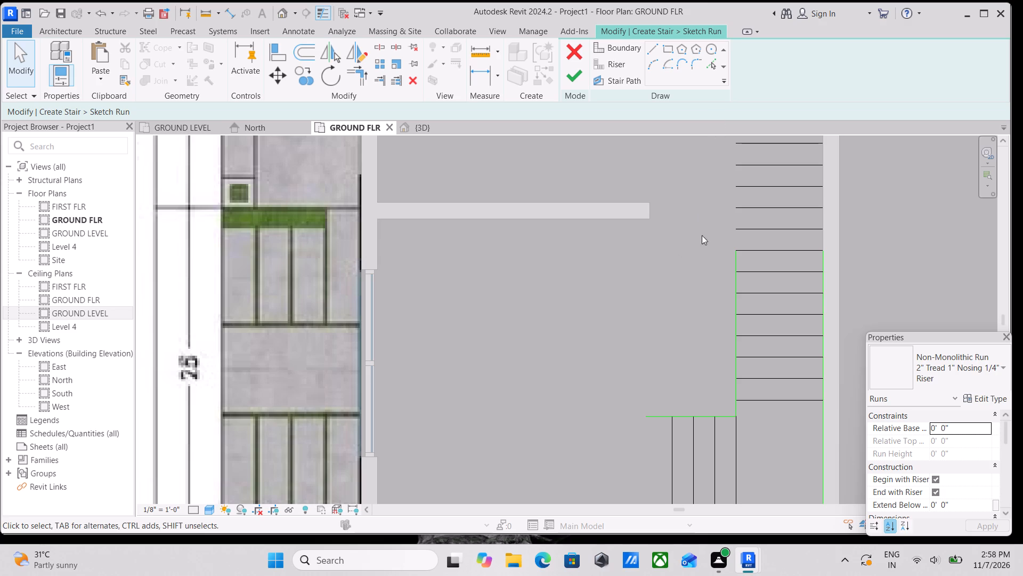
pyautogui.moveTo(697, 269); pyautogui.dragTo(700, 363, button='middle')
# Add one more vertical riser to the lower flight by picking its leftmost riser line with a 1' offset.
pyautogui.click(626, 70)
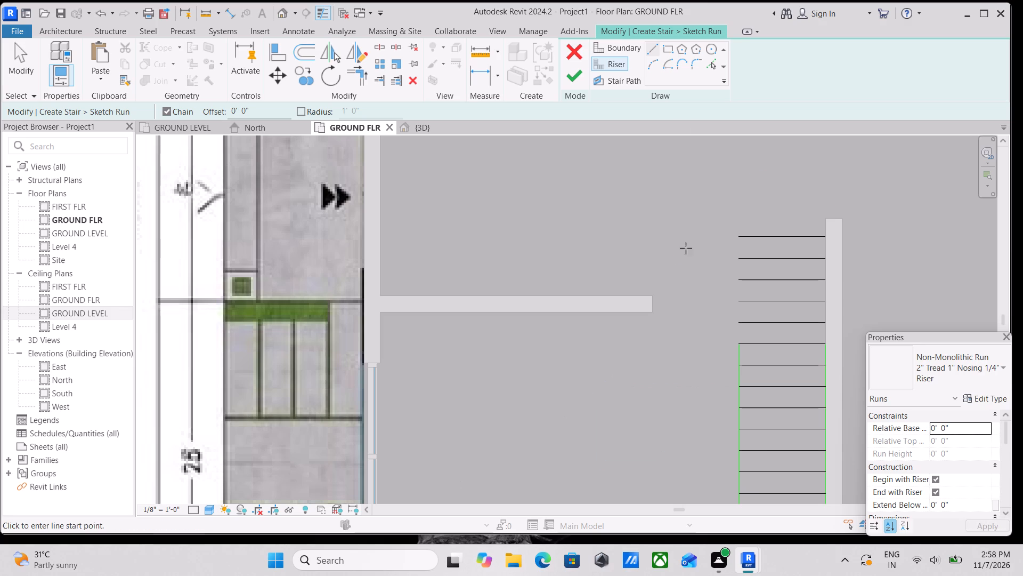
pyautogui.scroll(-2, 652, 319)
pyautogui.scroll(-1, 668, 243)
pyautogui.moveTo(668, 242); pyautogui.dragTo(629, 19, button='middle')
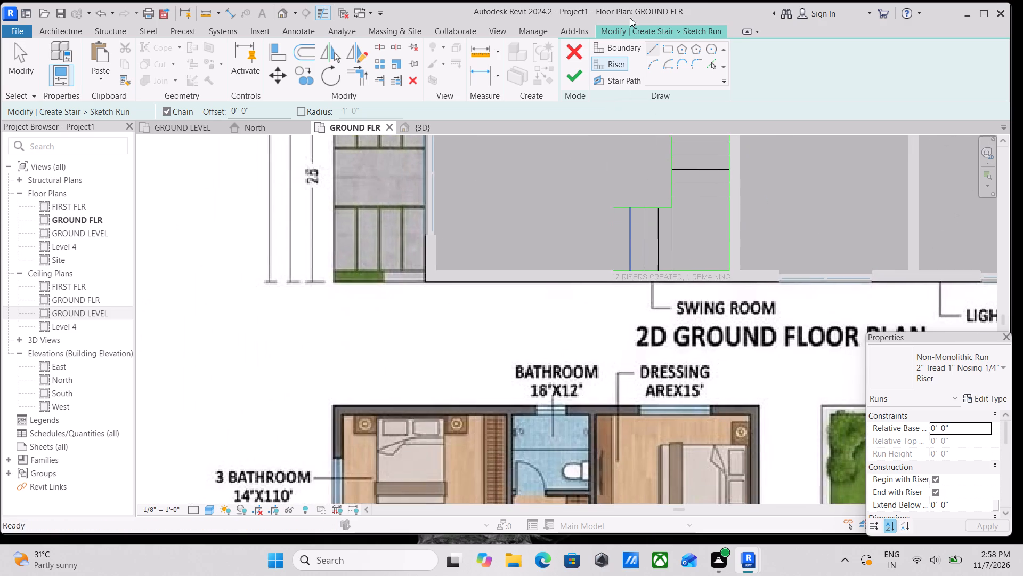
pyautogui.scroll(3, 623, 178)
pyautogui.scroll(4, 625, 247)
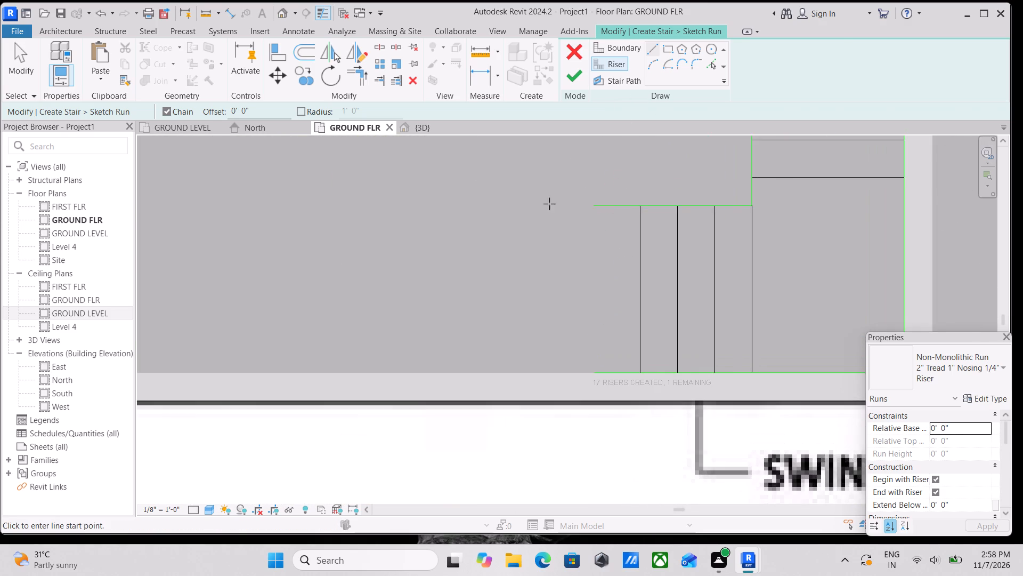
pyautogui.moveTo(531, 257); pyautogui.dragTo(429, 388, button='middle')
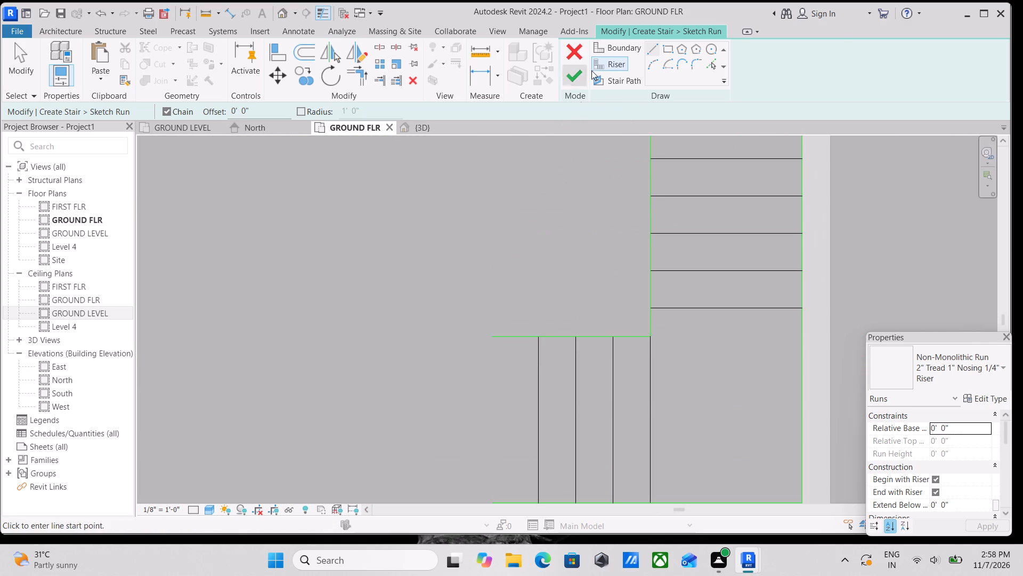
pyautogui.click(707, 64)
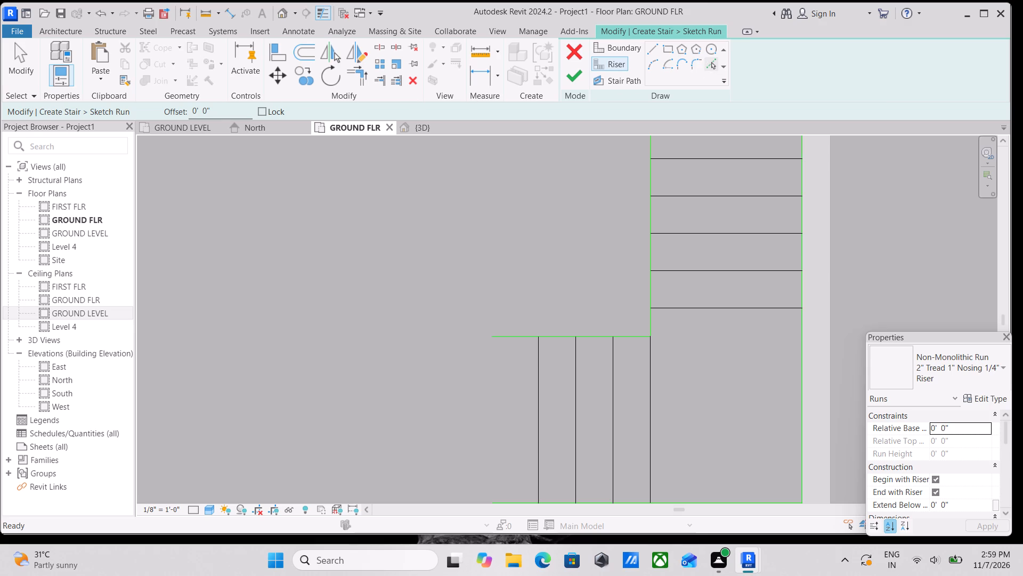
pyautogui.moveTo(225, 115); pyautogui.dragTo(127, 126)
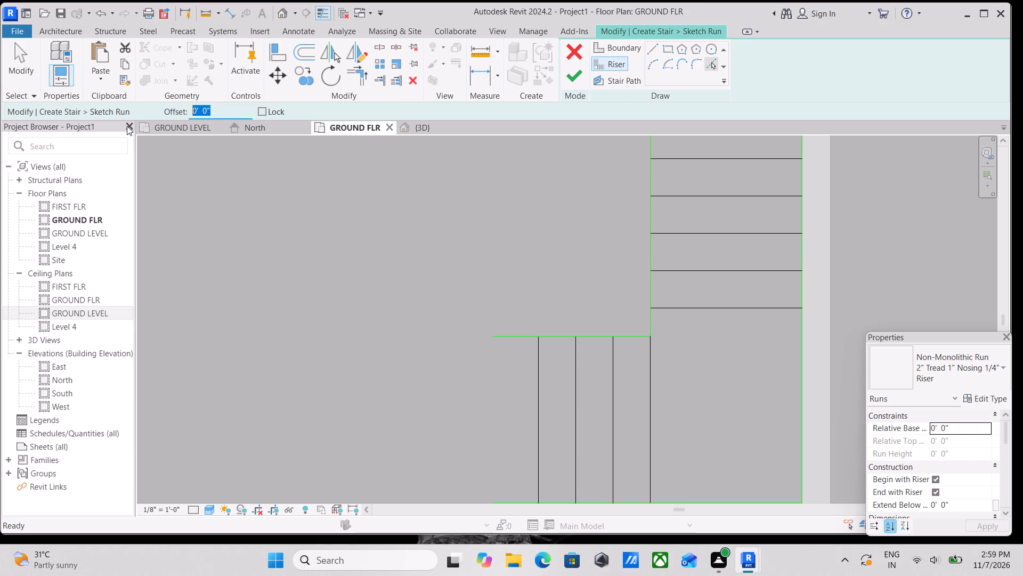
pyautogui.press('1')
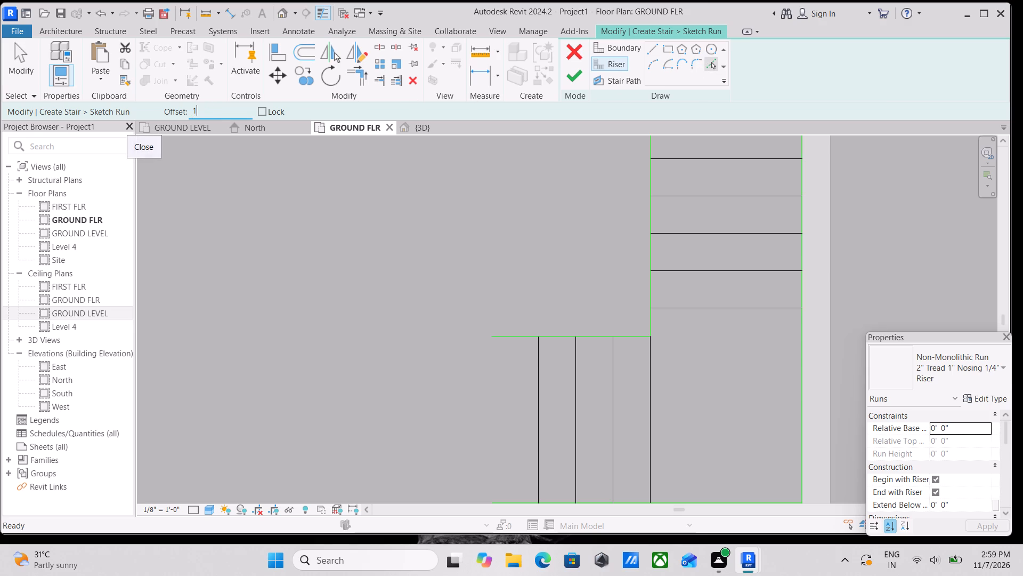
pyautogui.press("'")
pyautogui.press('Return')
pyautogui.moveTo(347, 186); pyautogui.dragTo(343, 183, button='middle')
pyautogui.scroll(1, 346, 186)
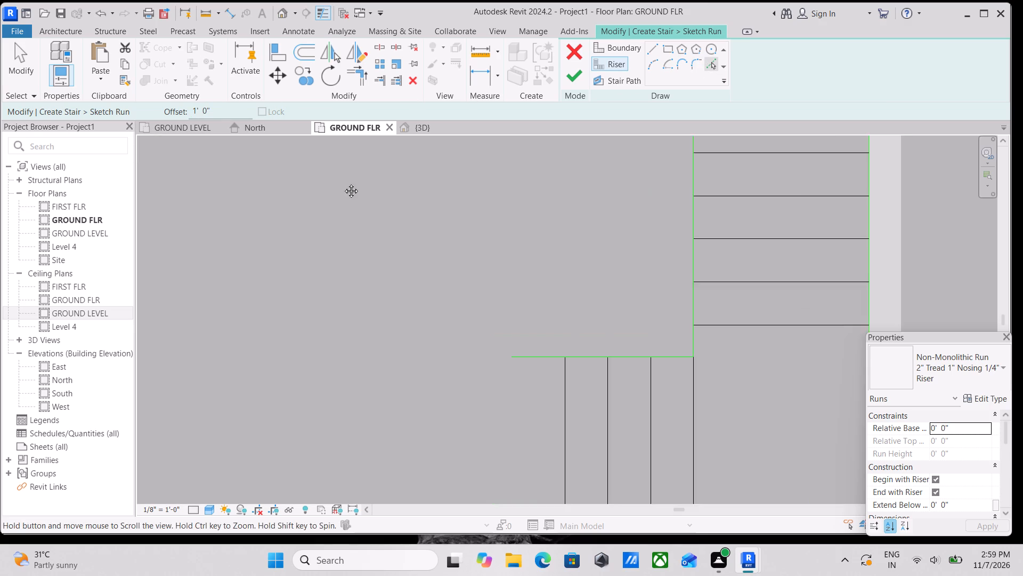
pyautogui.moveTo(343, 183); pyautogui.dragTo(340, 126, button='middle')
pyautogui.scroll(-5, 340, 127)
pyautogui.moveTo(360, 239); pyautogui.dragTo(352, 194, button='middle')
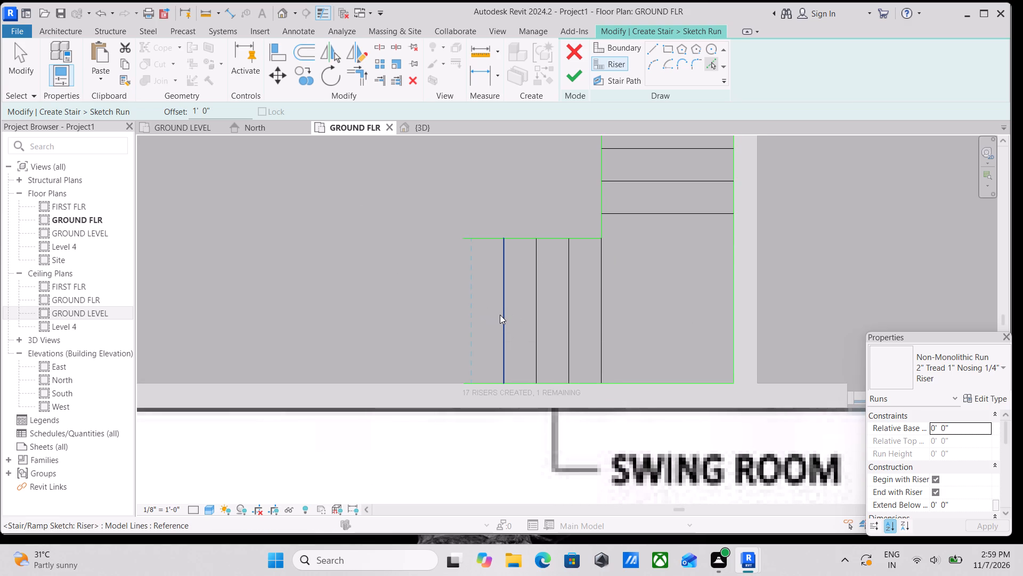
pyautogui.click(500, 315)
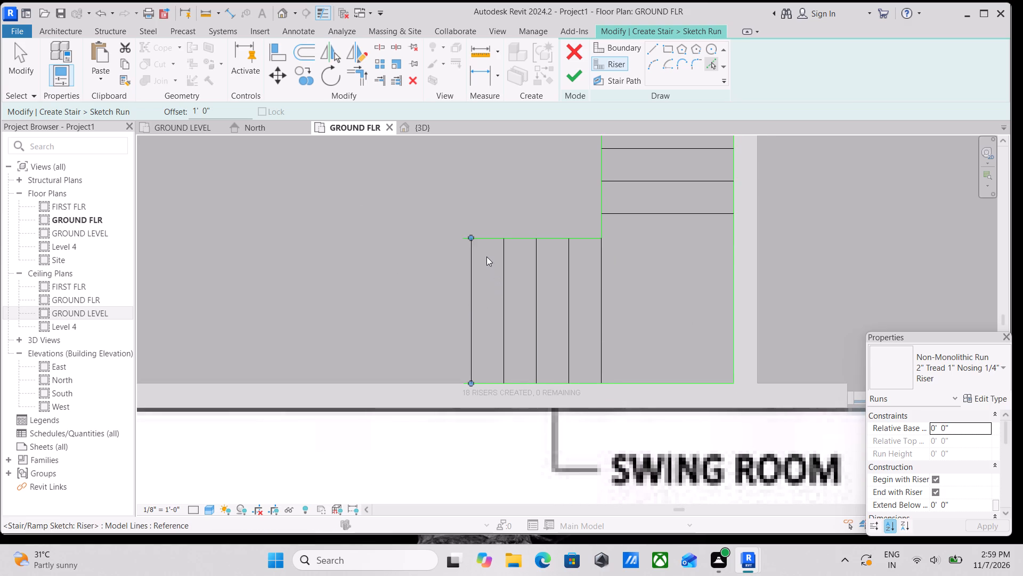
pyautogui.press('Escape')
pyautogui.press('Escape')
pyautogui.press('Escape')
pyautogui.scroll(3, 466, 227)
pyautogui.press('Escape')
pyautogui.press('Escape')
pyautogui.press('Escape')
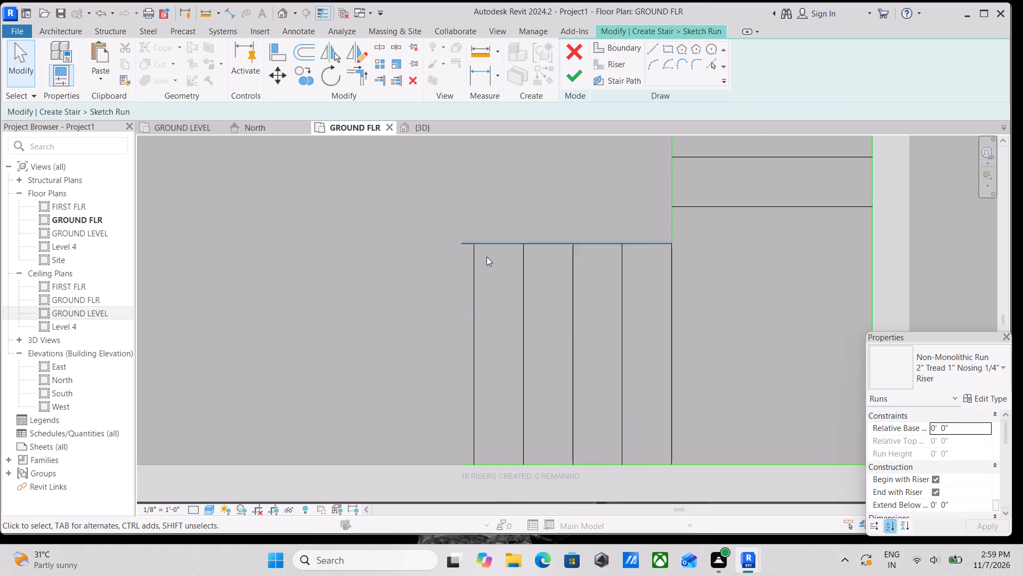
pyautogui.press('Escape')
# Shorten the lower flight's upper boundary line so its left end meets the leftmost riser.
pyautogui.scroll(3, 486, 257)
pyautogui.press('Escape')
pyautogui.press('Escape')
pyautogui.press('Escape')
pyautogui.press('Escape')
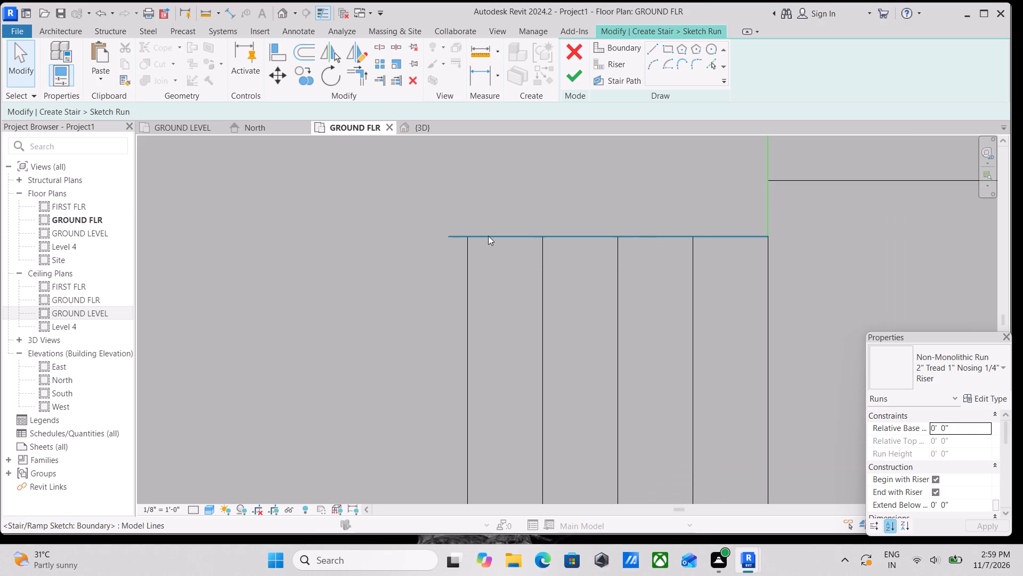
pyautogui.press('Escape')
pyautogui.press('Escape')
pyautogui.press('Escape')
pyautogui.press('Escape')
pyautogui.click(491, 240)
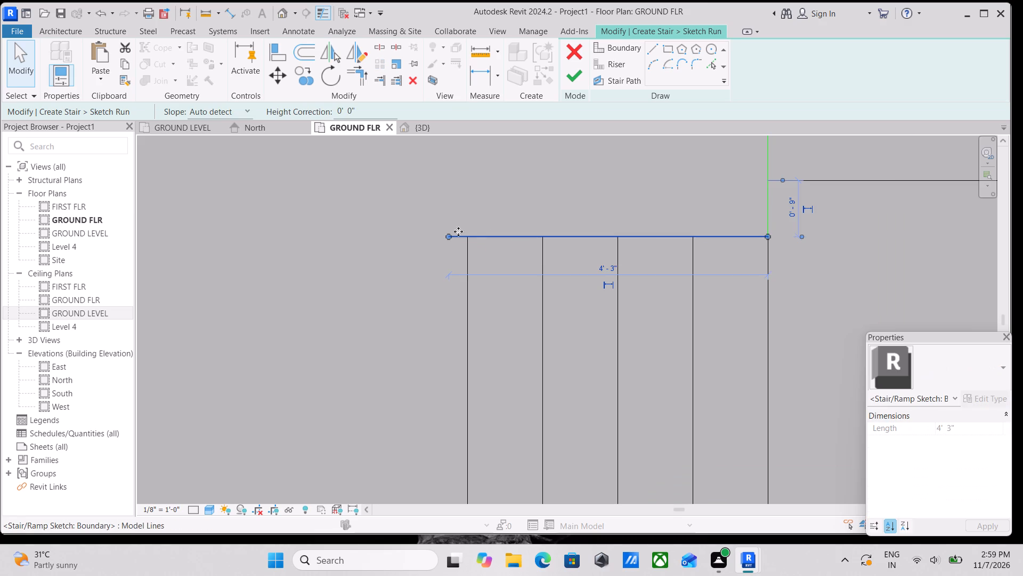
pyautogui.moveTo(449, 235); pyautogui.dragTo(462, 237)
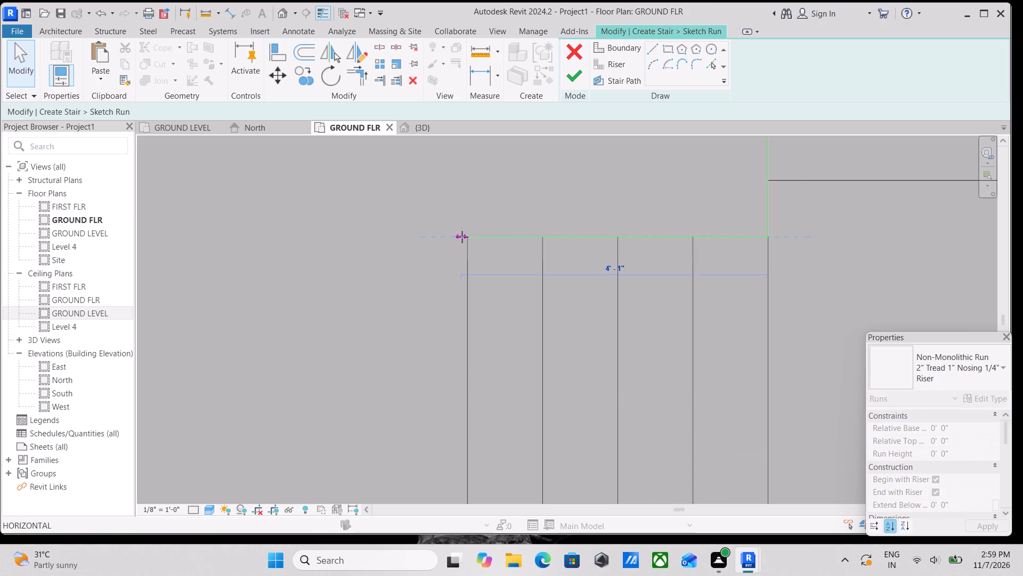
pyautogui.moveTo(462, 237); pyautogui.dragTo(466, 237)
pyautogui.press('Escape')
# Extend the vertical flight's left boundary line up to the topmost riser, making it 12' 9" long.
pyautogui.scroll(-4, 477, 253)
pyautogui.scroll(-3, 598, 255)
pyautogui.moveTo(664, 260); pyautogui.dragTo(591, 395, button='middle')
pyautogui.moveTo(592, 249); pyautogui.dragTo(582, 346, button='middle')
pyautogui.moveTo(585, 237); pyautogui.dragTo(583, 320, button='middle')
pyautogui.press('Escape')
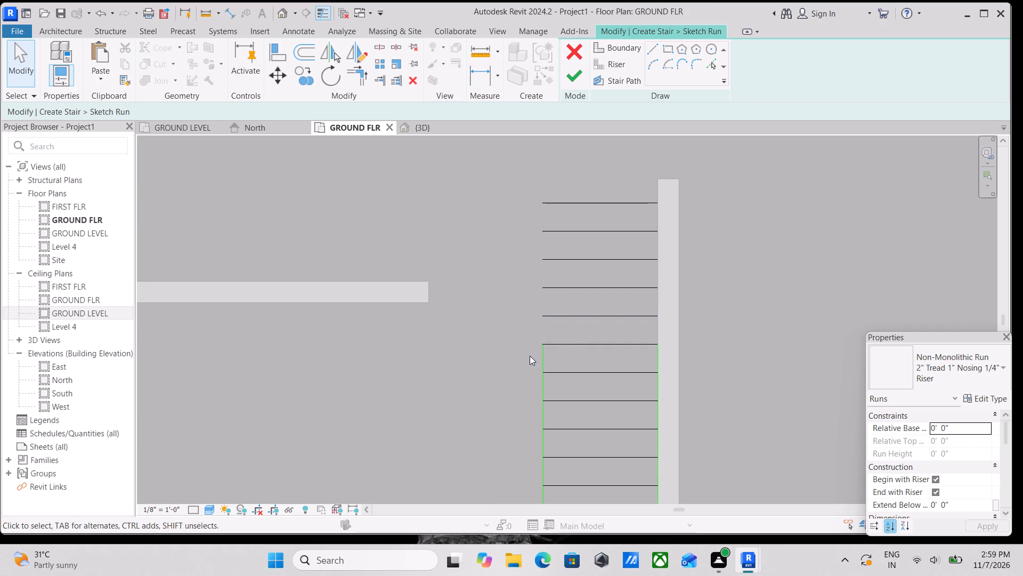
pyautogui.scroll(1, 554, 352)
pyautogui.press('Escape')
pyautogui.click(540, 358)
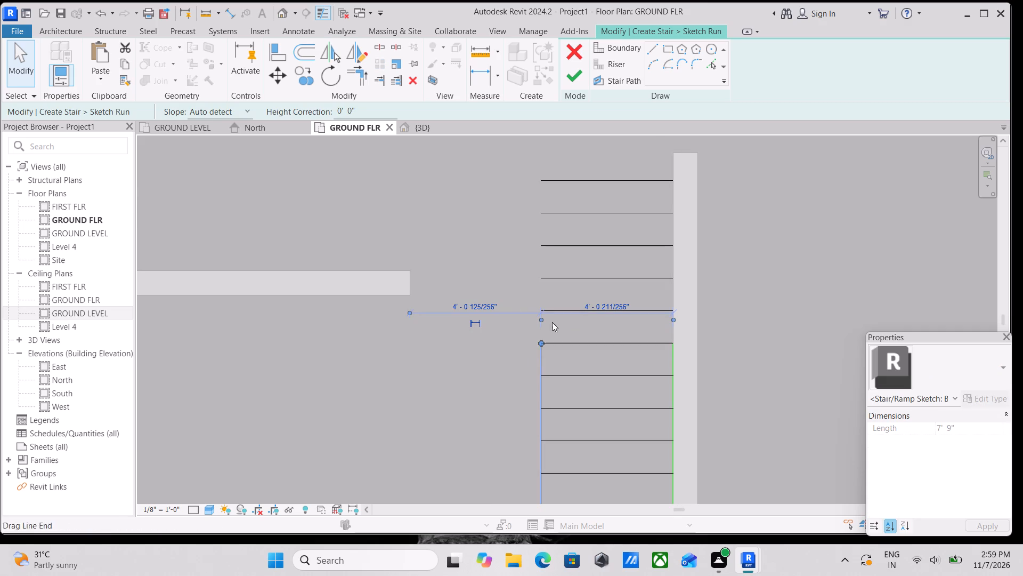
pyautogui.scroll(-2, 497, 191)
pyautogui.moveTo(496, 200); pyautogui.dragTo(509, 290, button='middle')
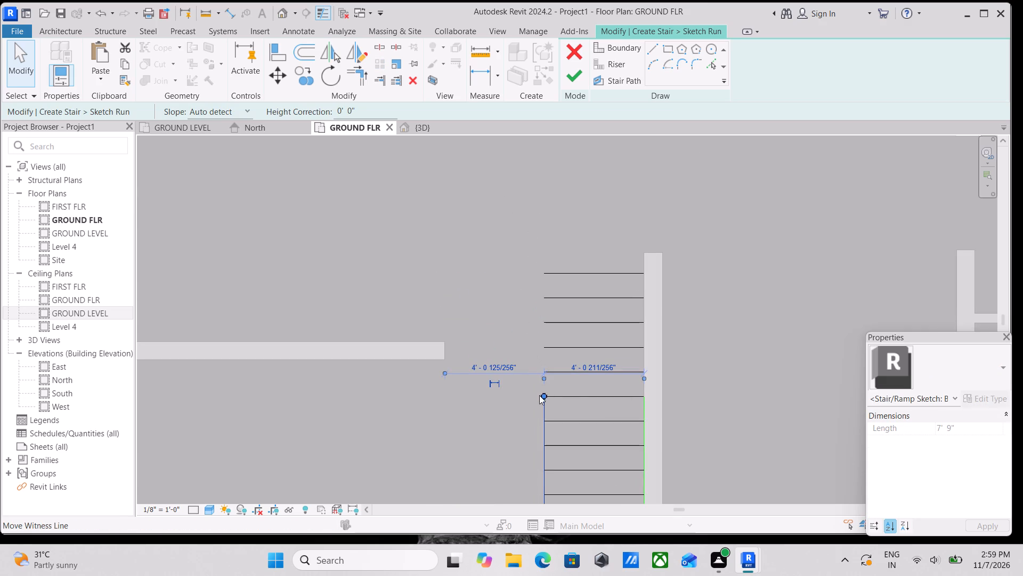
pyautogui.moveTo(542, 394); pyautogui.dragTo(538, 321)
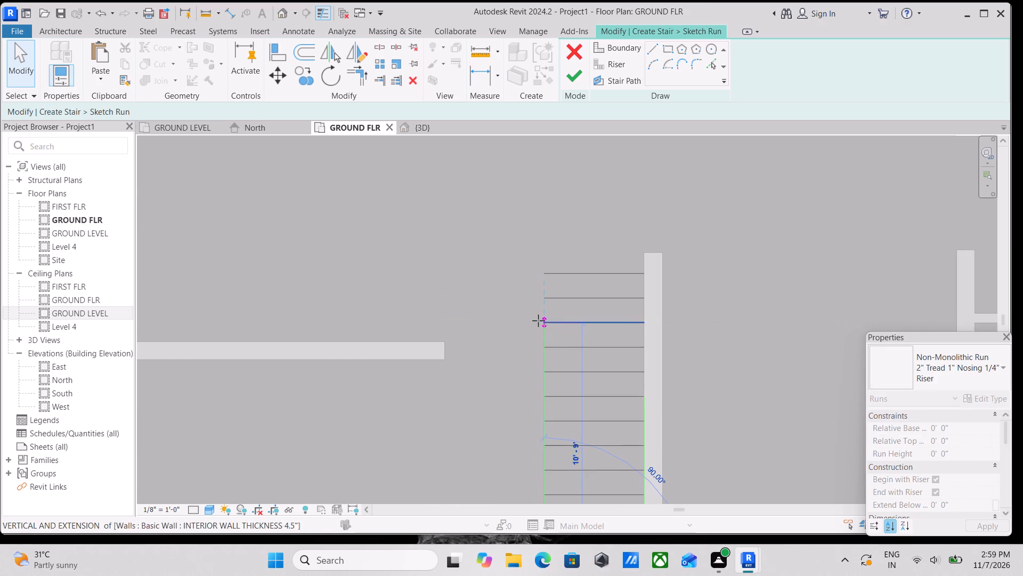
pyautogui.moveTo(538, 321); pyautogui.dragTo(538, 276)
pyautogui.scroll(4, 538, 276)
pyautogui.press('Escape')
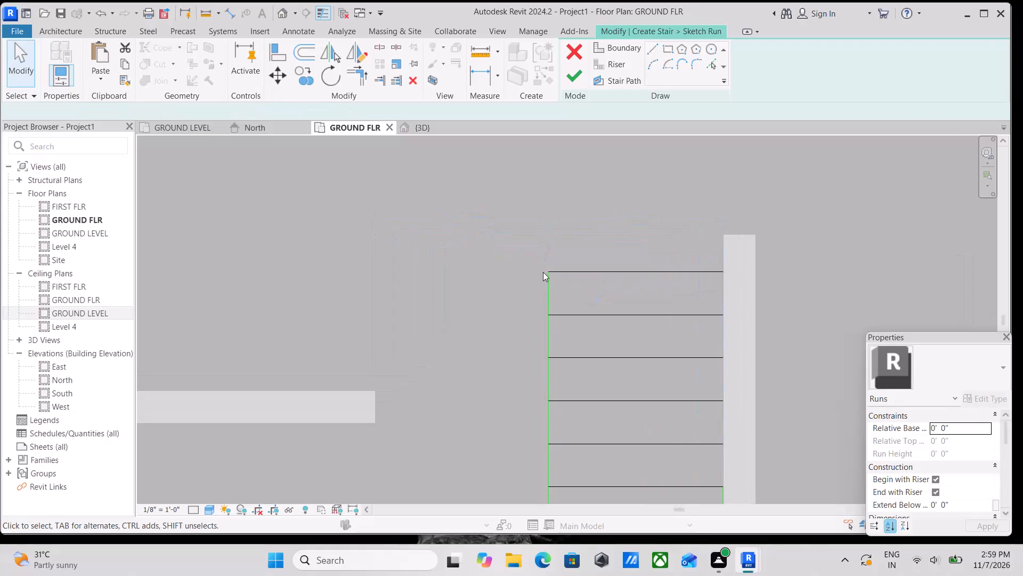
pyautogui.scroll(10, 548, 279)
pyautogui.click(548, 274)
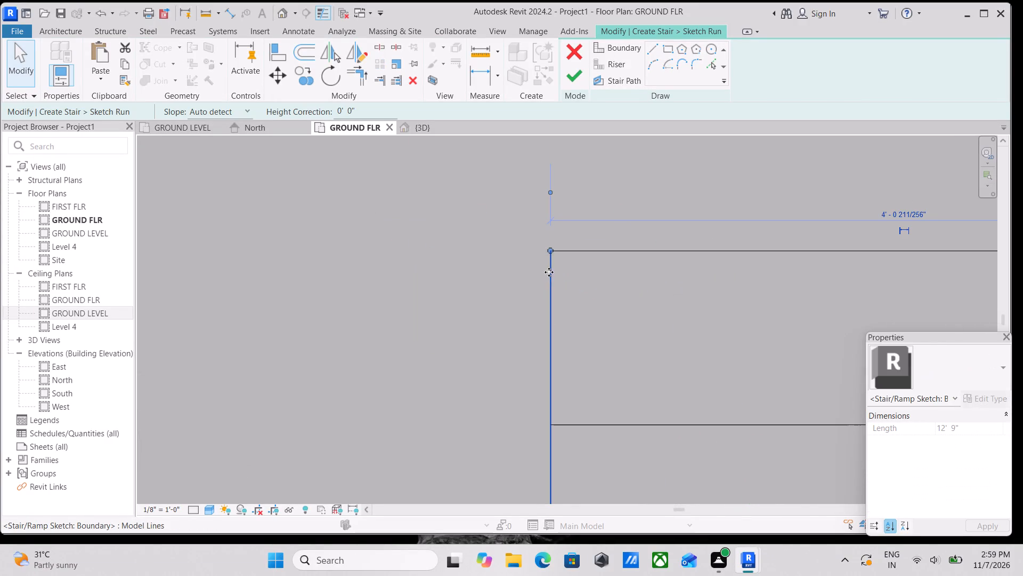
pyautogui.scroll(2, 551, 257)
pyautogui.scroll(-4, 551, 257)
pyautogui.press('Escape')
# Extend the vertical flight's right boundary line along the wall up to the topmost riser, about 17' 2" long.
pyautogui.scroll(-13, 598, 279)
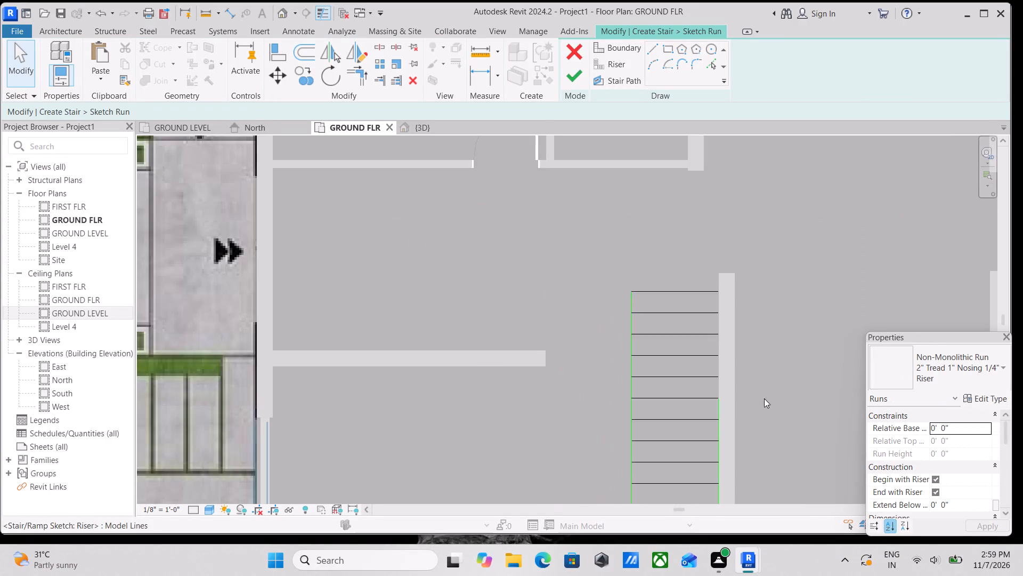
pyautogui.scroll(4, 764, 421)
pyautogui.click(687, 396)
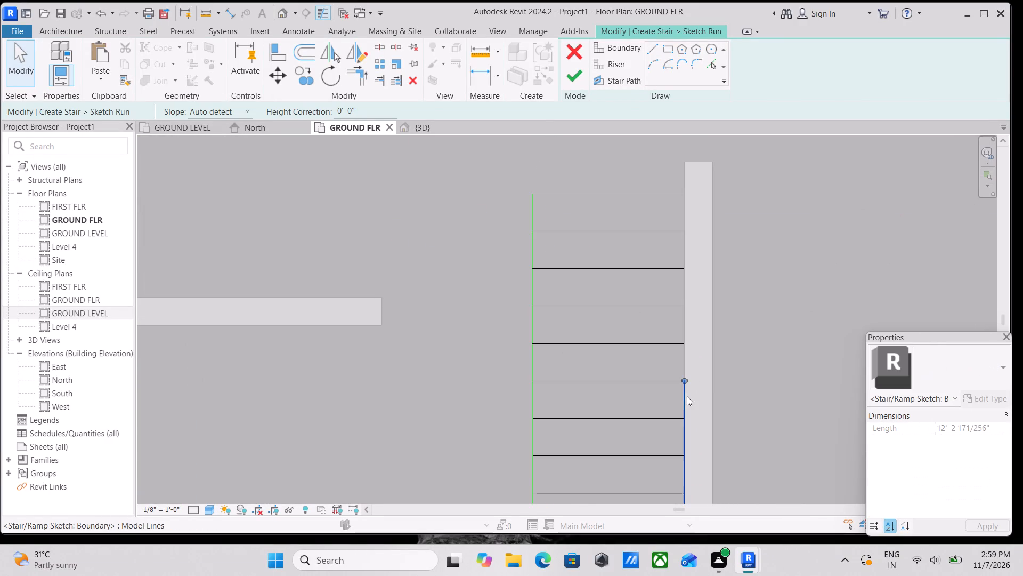
pyautogui.scroll(-3, 688, 377)
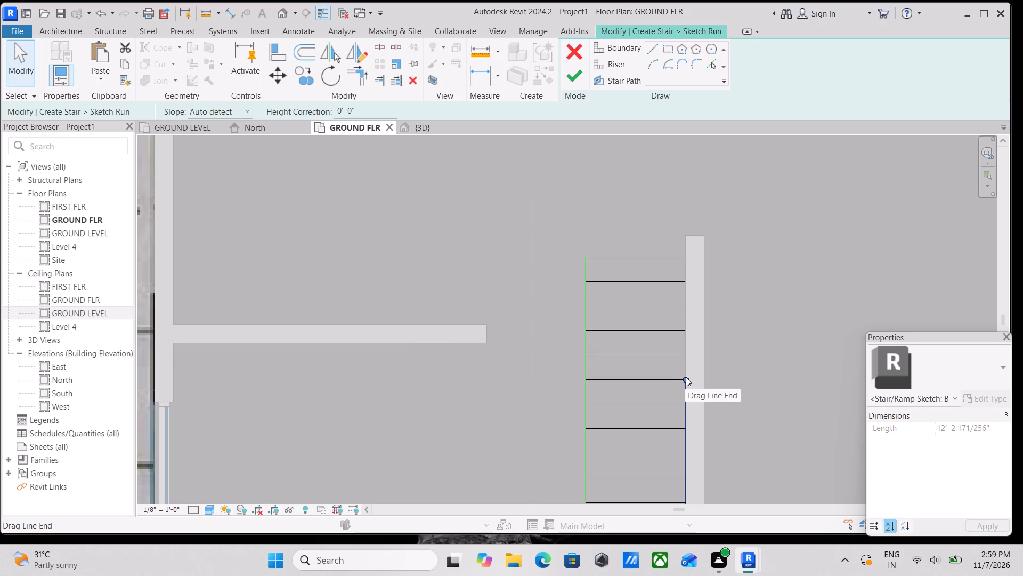
pyautogui.moveTo(686, 377); pyautogui.dragTo(681, 314)
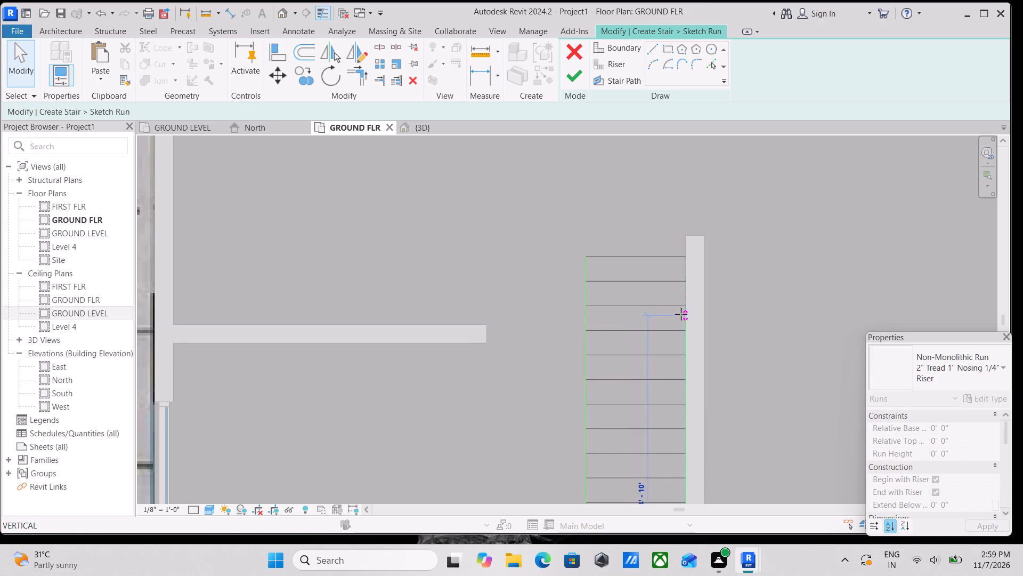
pyautogui.moveTo(681, 314); pyautogui.dragTo(688, 266)
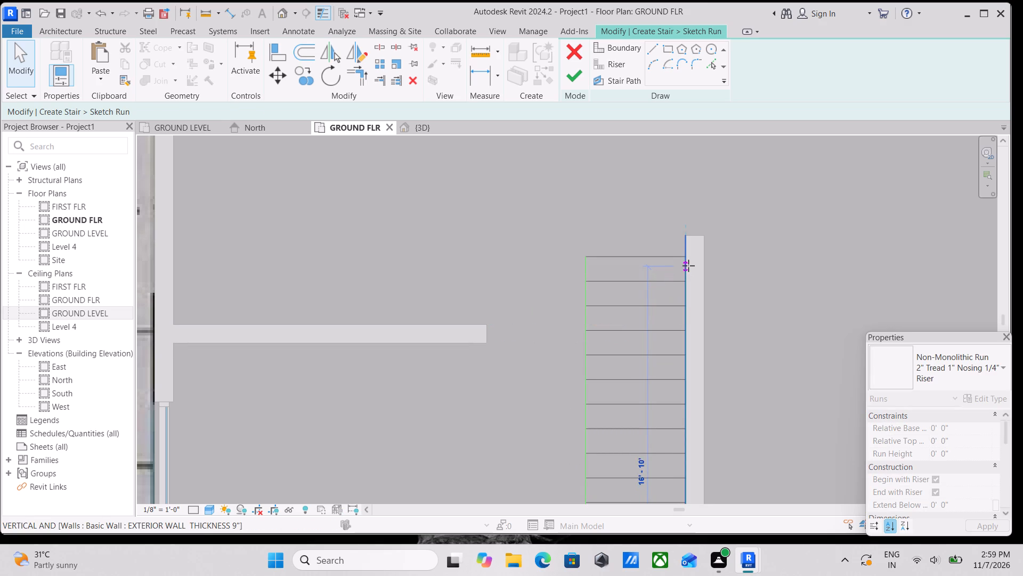
pyautogui.moveTo(688, 266); pyautogui.dragTo(687, 259)
pyautogui.scroll(-3, 731, 279)
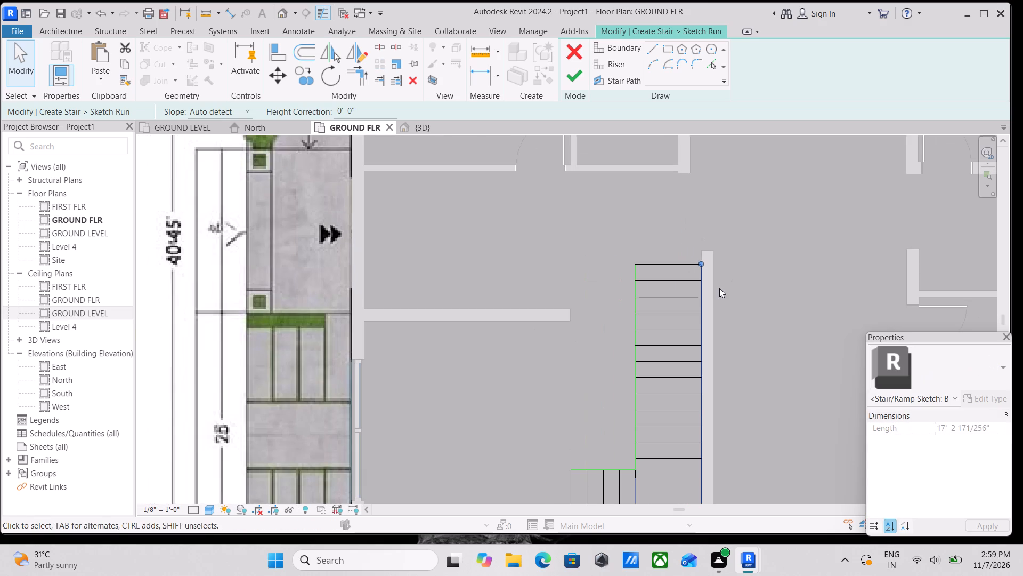
pyautogui.press('Escape')
# Examine the stair sketch's boundary ends and risers along both flights.
pyautogui.scroll(4, 696, 295)
pyautogui.scroll(-4, 559, 249)
pyautogui.scroll(-3, 488, 341)
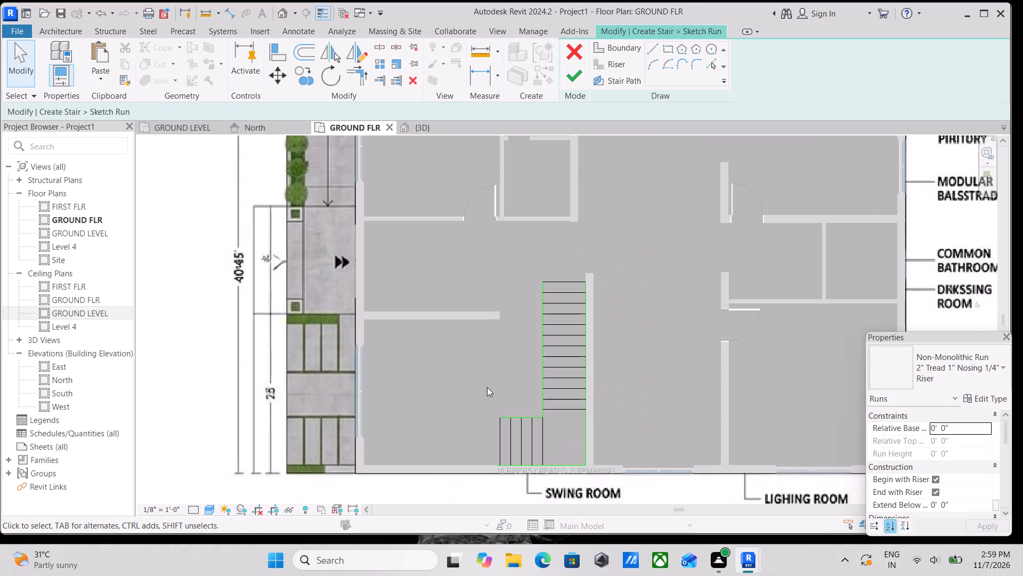
pyautogui.scroll(3, 517, 445)
pyautogui.scroll(13, 466, 438)
pyautogui.scroll(-3, 522, 314)
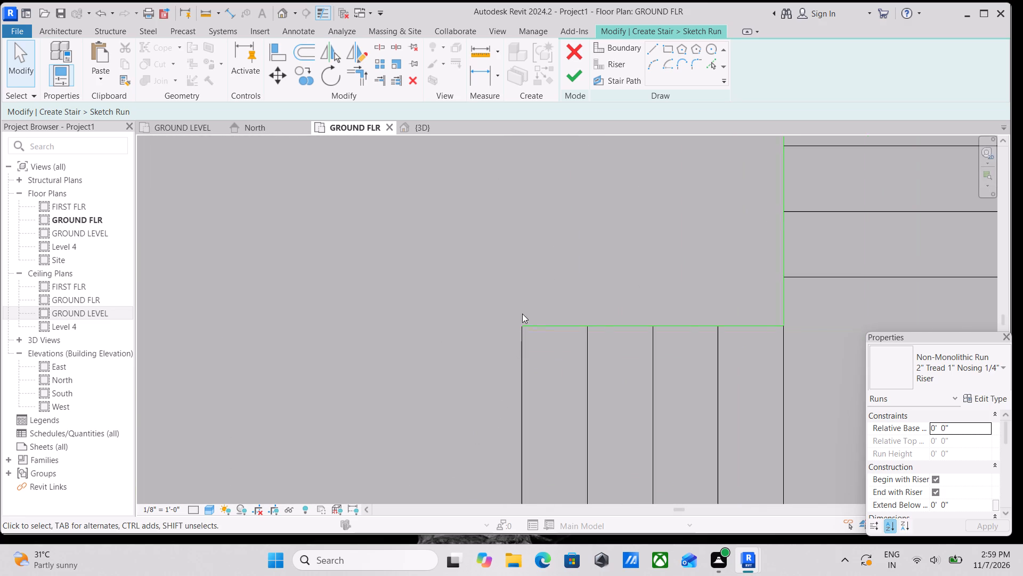
pyautogui.scroll(-2, 522, 314)
pyautogui.moveTo(529, 301); pyautogui.dragTo(484, 433, button='middle')
pyautogui.scroll(1, 484, 433)
pyautogui.scroll(-7, 507, 368)
pyautogui.moveTo(506, 372); pyautogui.dragTo(500, 446, button='middle')
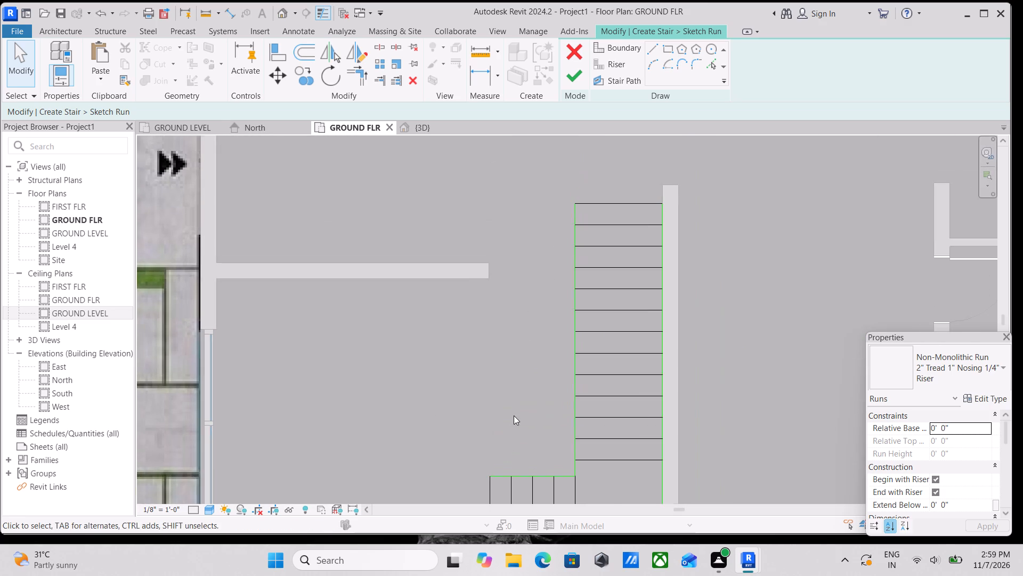
pyautogui.scroll(-3, 514, 415)
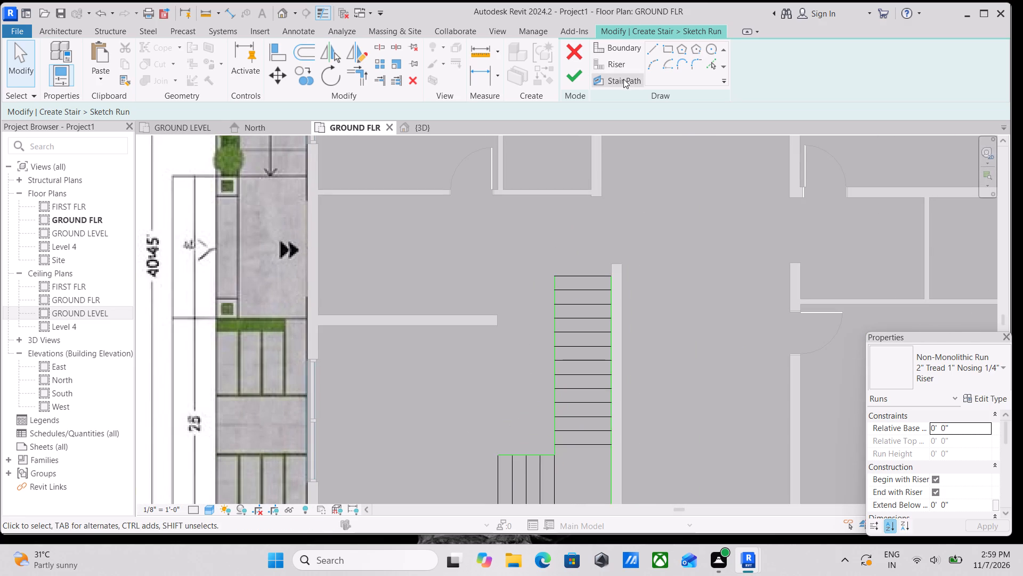
# Draw the stair path from the topmost riser's midpoint about 15' down the vertical flight, turning through the lower flight to its leftmost riser.
pyautogui.click(623, 79)
pyautogui.scroll(-2, 513, 410)
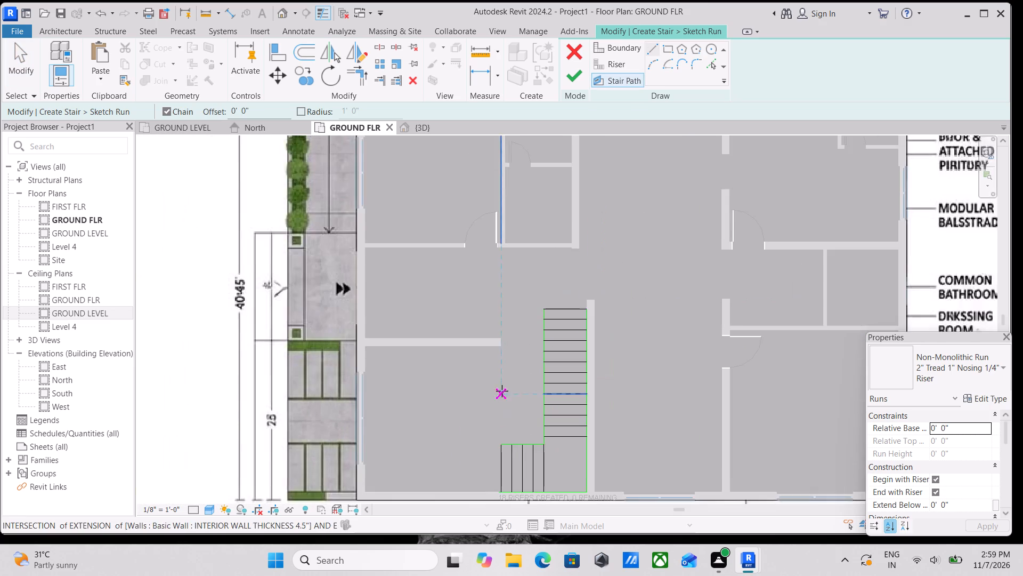
pyautogui.moveTo(505, 371); pyautogui.dragTo(527, 299, button='middle')
pyautogui.scroll(-1, 528, 298)
pyautogui.scroll(4, 556, 477)
pyautogui.scroll(4, 643, 400)
pyautogui.scroll(3, 549, 332)
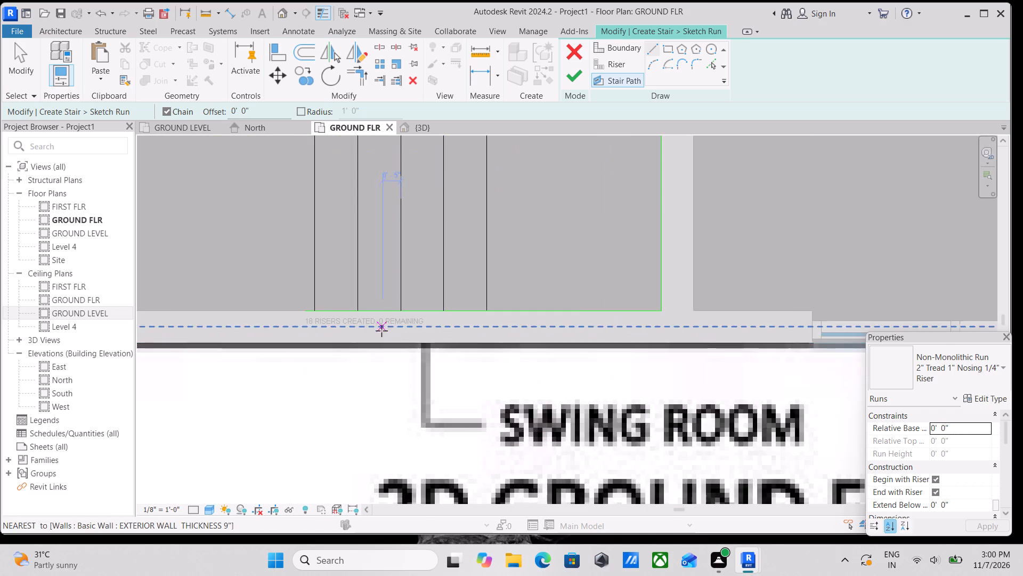
pyautogui.scroll(4, 380, 333)
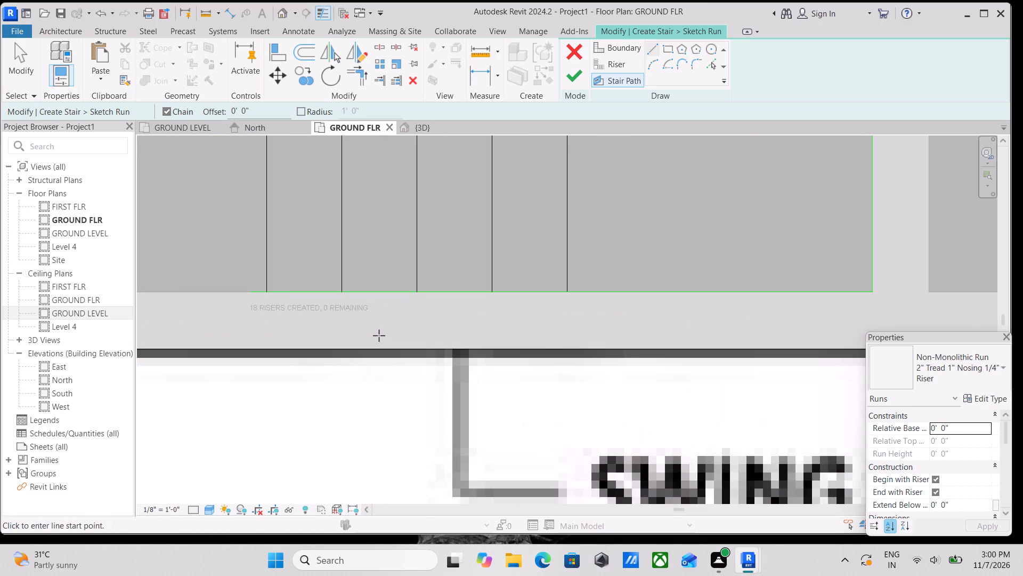
pyautogui.scroll(-3, 606, 267)
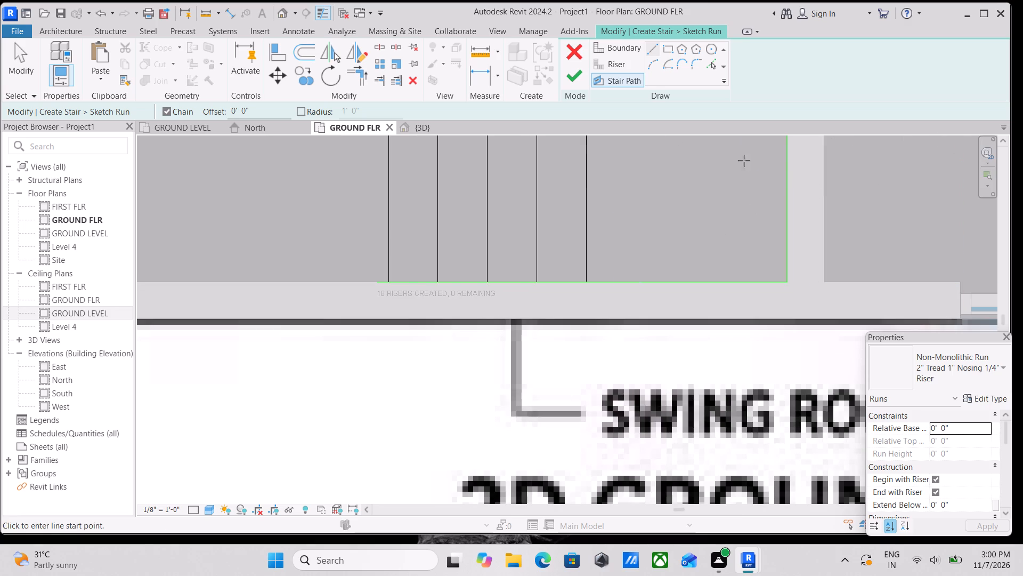
pyautogui.scroll(4, 571, 305)
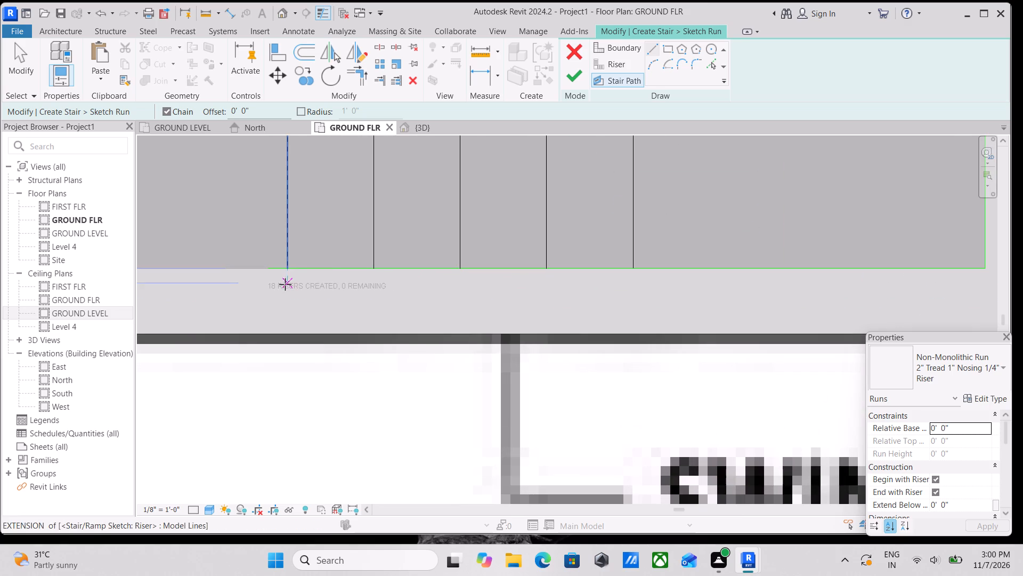
pyautogui.scroll(1, 283, 304)
pyautogui.scroll(-6, 289, 298)
pyautogui.scroll(-5, 537, 257)
pyautogui.scroll(-2, 587, 213)
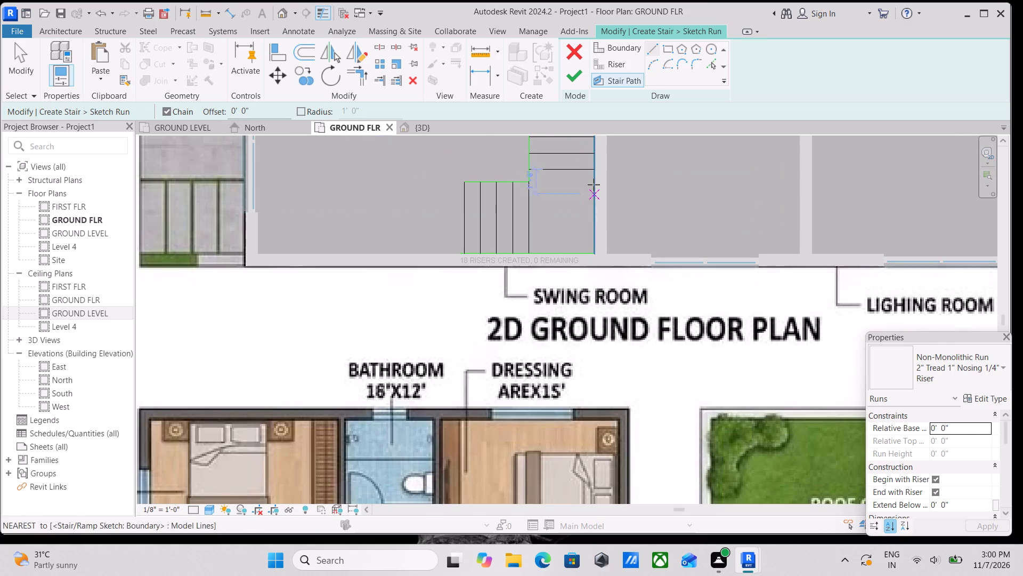
pyautogui.moveTo(576, 215); pyautogui.dragTo(578, 309, button='middle')
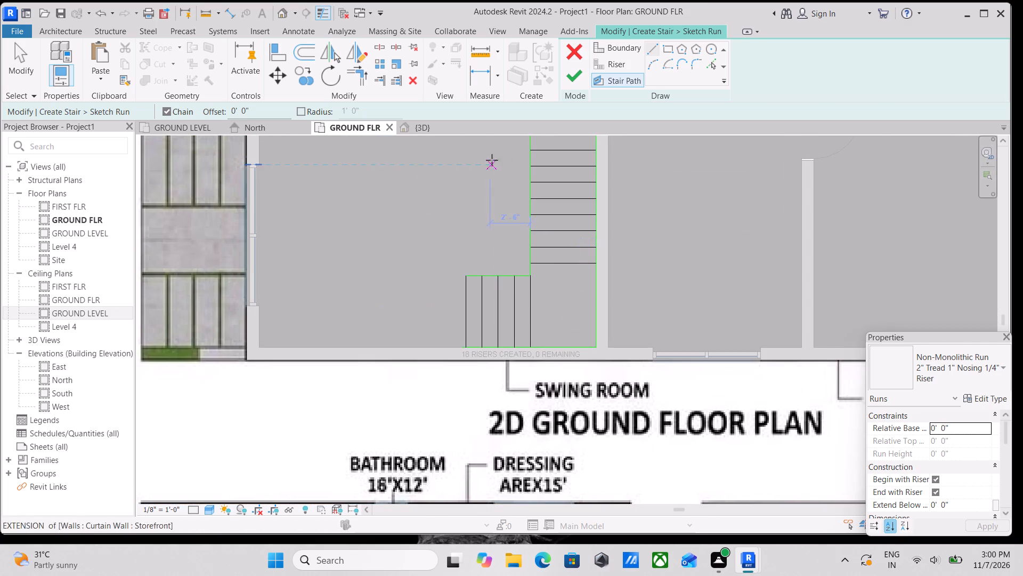
pyautogui.moveTo(492, 160); pyautogui.dragTo(518, 282, button='middle')
pyautogui.scroll(7, 583, 195)
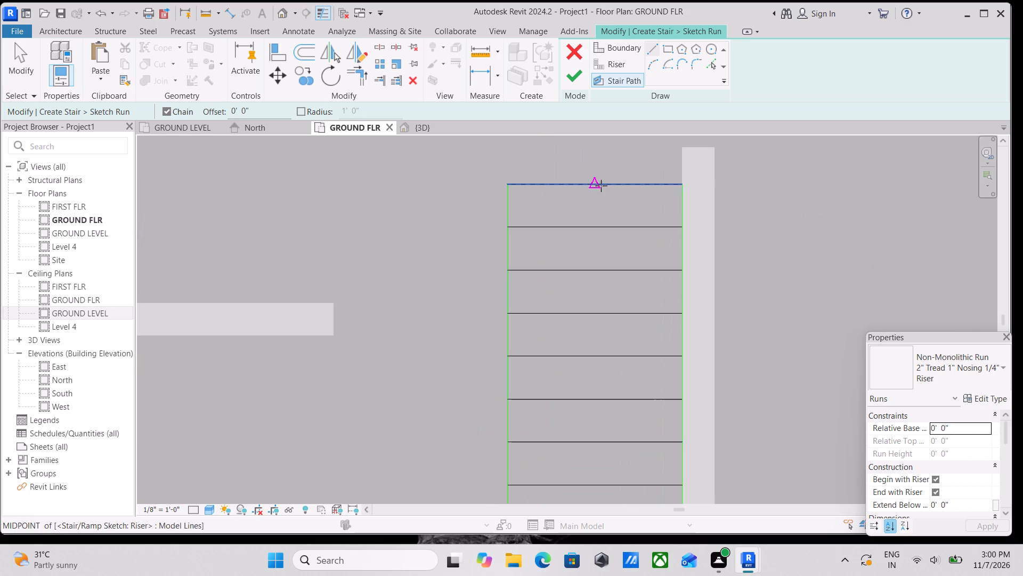
pyautogui.click(594, 187)
pyautogui.scroll(-3, 580, 302)
pyautogui.moveTo(576, 314); pyautogui.dragTo(590, 142, button='middle')
pyautogui.scroll(-2, 626, 318)
pyautogui.moveTo(621, 307); pyautogui.dragTo(602, 218, button='middle')
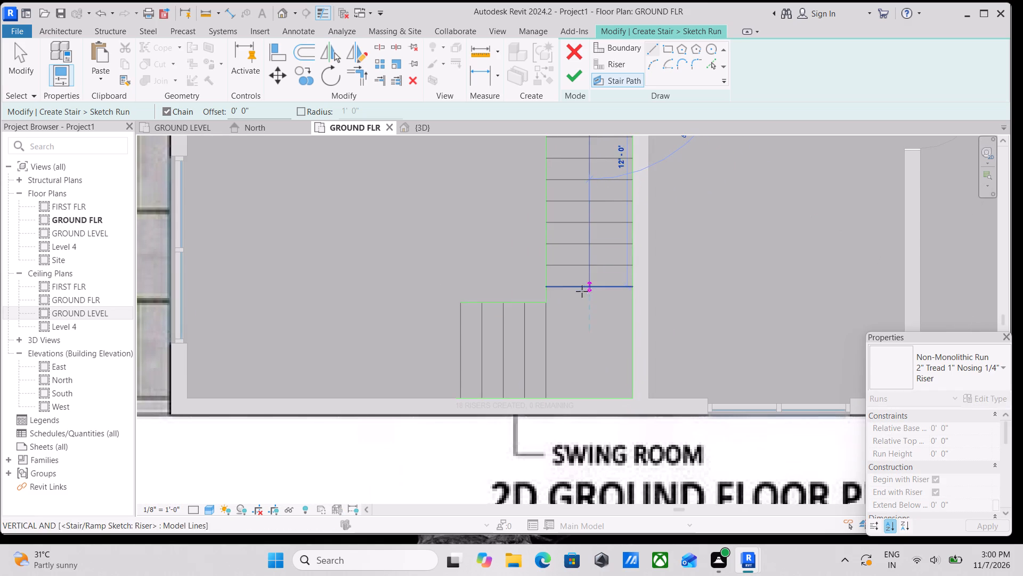
pyautogui.click(591, 356)
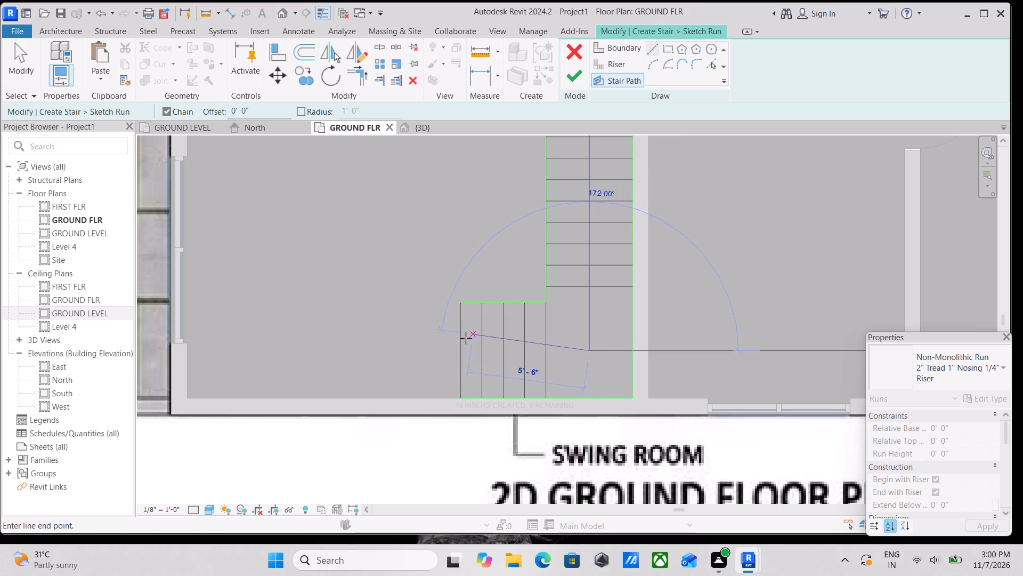
pyautogui.click(461, 354)
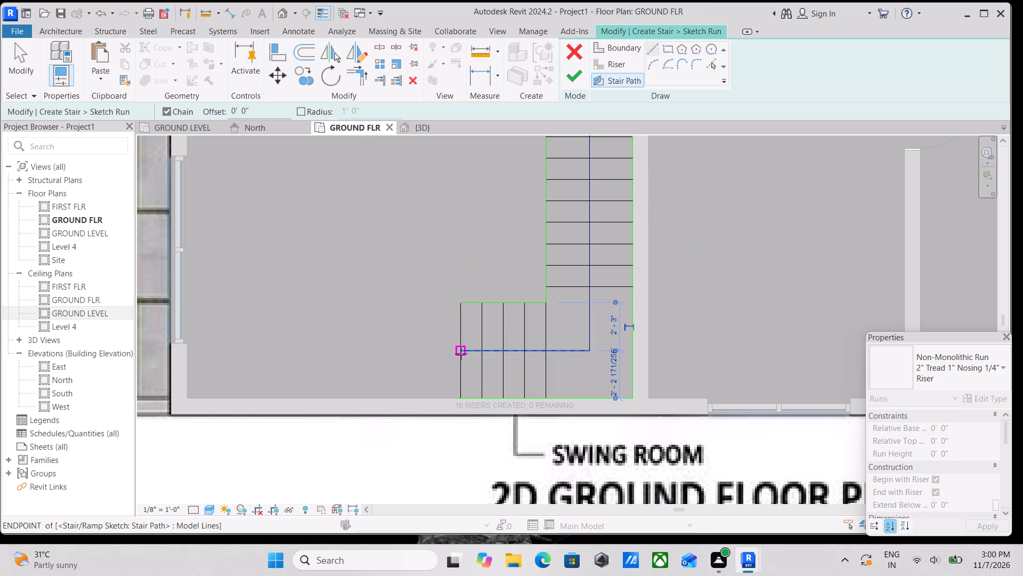
pyautogui.press('Escape')
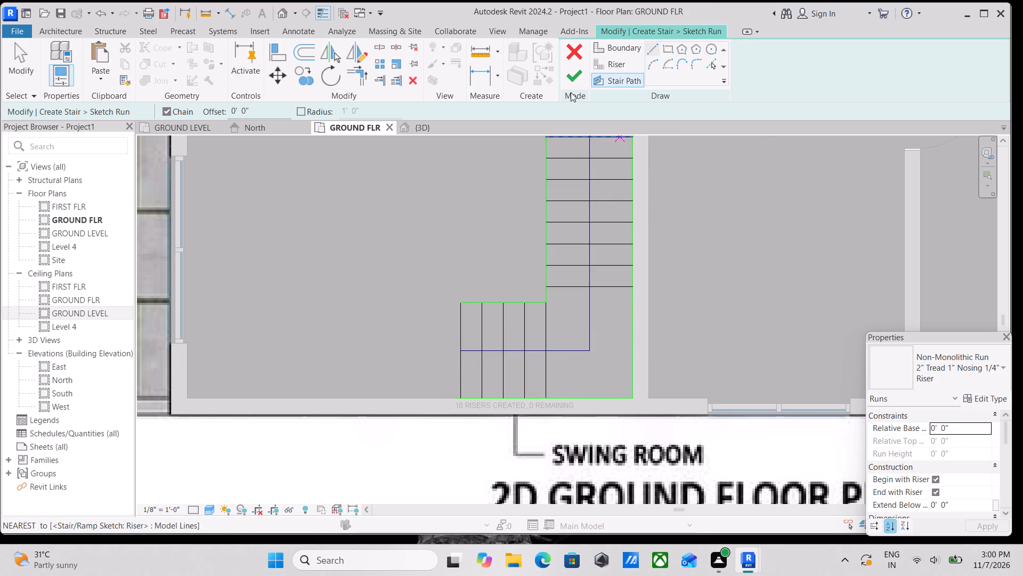
pyautogui.press('Escape')
# Finish the run sketch and complete the L-shaped stair with its railings.
pyautogui.click(566, 77)
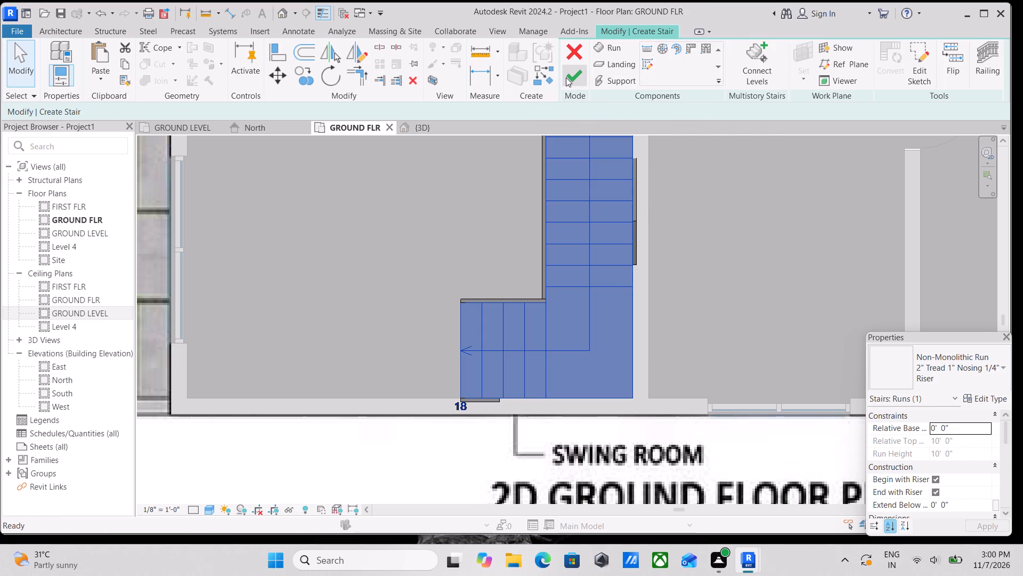
pyautogui.scroll(-1, 572, 229)
pyautogui.moveTo(574, 233); pyautogui.dragTo(597, 271, button='middle')
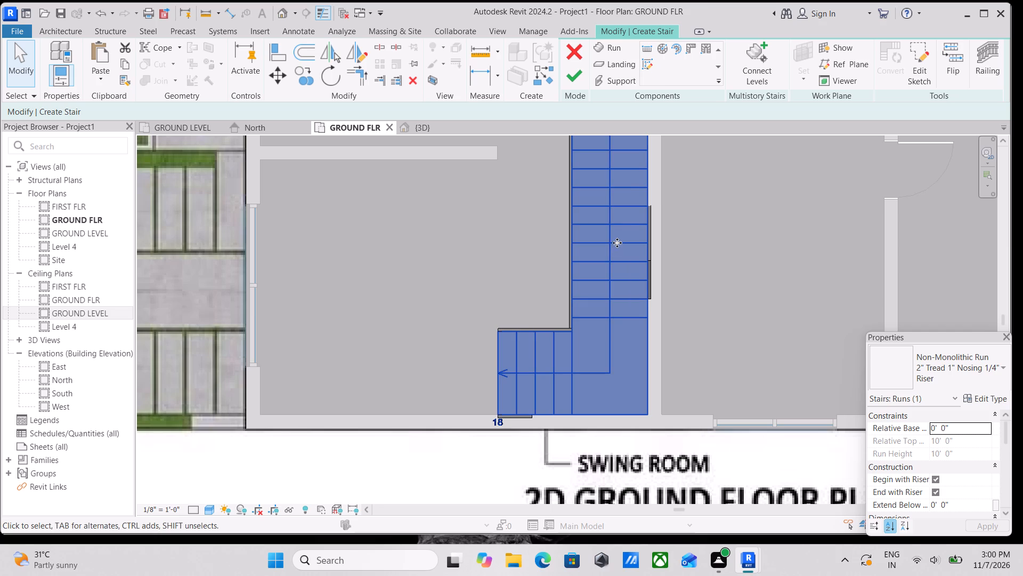
pyautogui.click(581, 83)
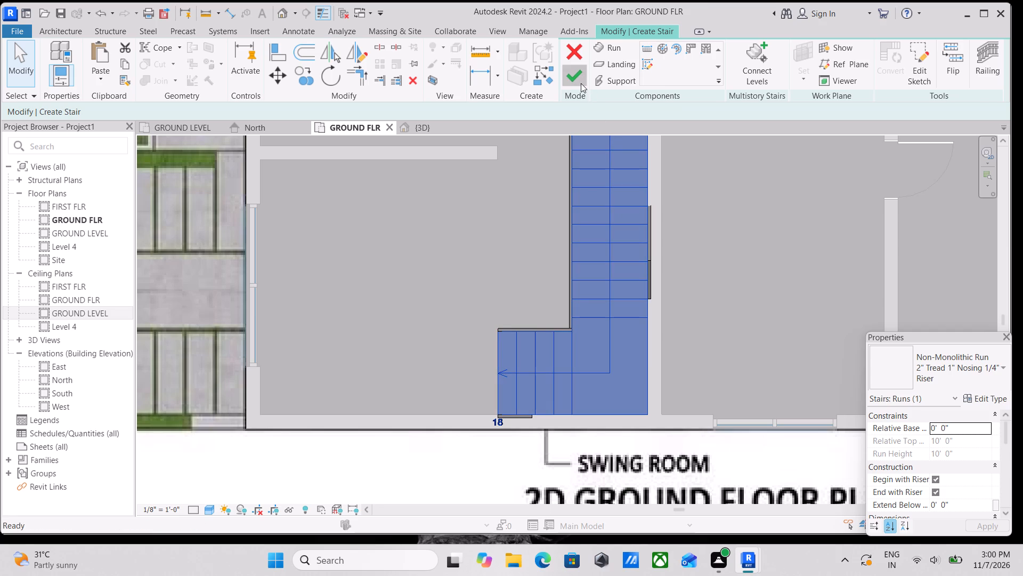
pyautogui.scroll(-2, 528, 240)
pyautogui.moveTo(528, 241); pyautogui.dragTo(518, 261, button='middle')
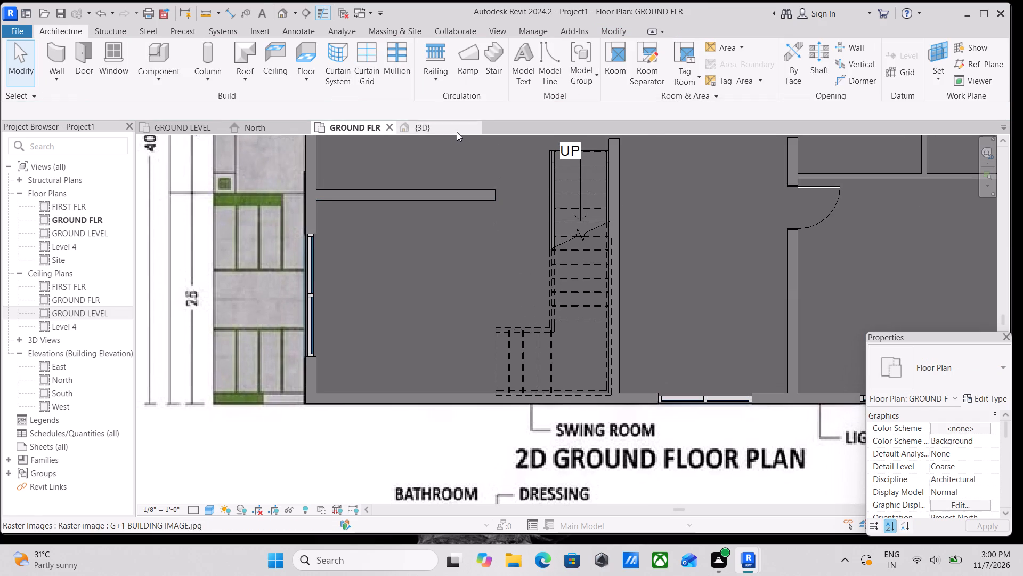
# Examine the finished staircase, its railings and the surrounding walls from several angles in the 3D view.
pyautogui.click(443, 130)
pyautogui.scroll(-2, 595, 363)
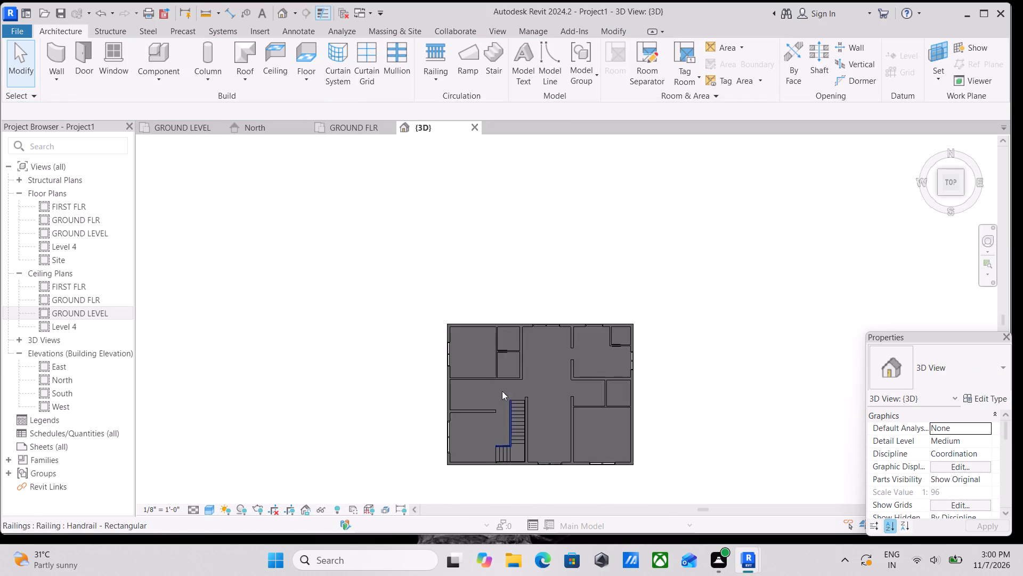
pyautogui.keyDown('shift'); pyautogui.moveTo(501, 393); pyautogui.dragTo(604, 136, button='middle'); pyautogui.keyUp('shift')
pyautogui.keyDown('shift'); pyautogui.moveTo(584, 318); pyautogui.dragTo(766, 323, button='middle'); pyautogui.keyUp('shift')
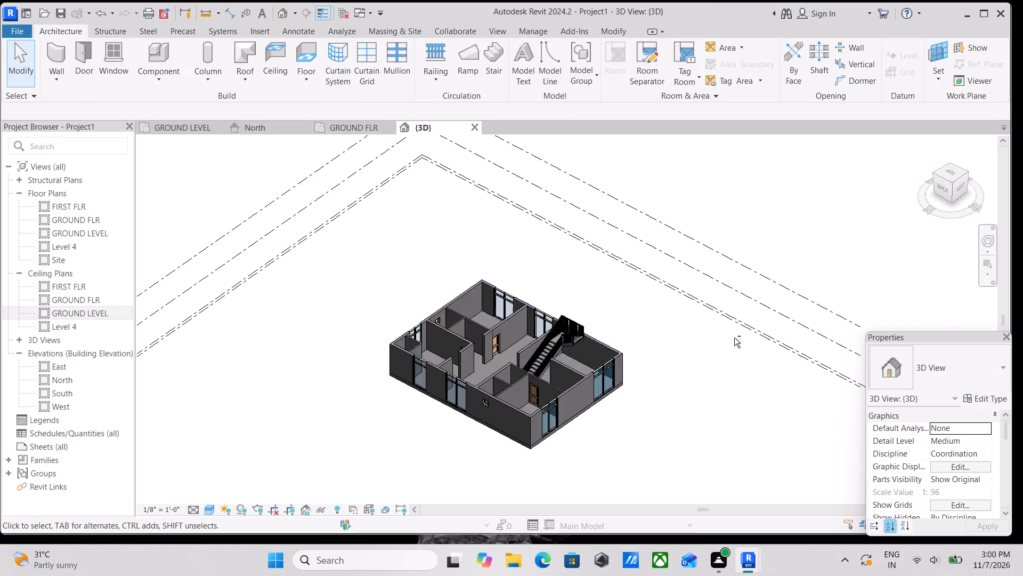
pyautogui.keyDown('shift'); pyautogui.moveTo(475, 347); pyautogui.dragTo(683, 324, button='middle'); pyautogui.keyUp('shift')
pyautogui.scroll(3, 402, 326)
pyautogui.keyDown('shift'); pyautogui.moveTo(510, 366); pyautogui.dragTo(428, 338, button='middle'); pyautogui.keyUp('shift')
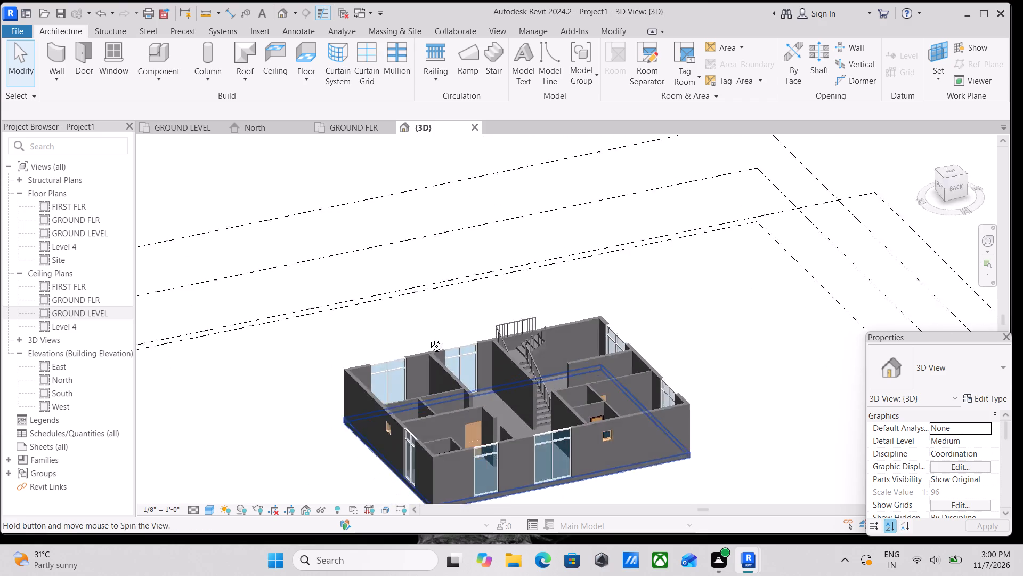
pyautogui.keyDown('shift'); pyautogui.moveTo(428, 338); pyautogui.dragTo(418, 336, button='middle'); pyautogui.keyUp('shift')
pyautogui.scroll(12, 592, 359)
pyautogui.keyDown('shift'); pyautogui.moveTo(615, 356); pyautogui.dragTo(502, 332, button='middle'); pyautogui.keyUp('shift')
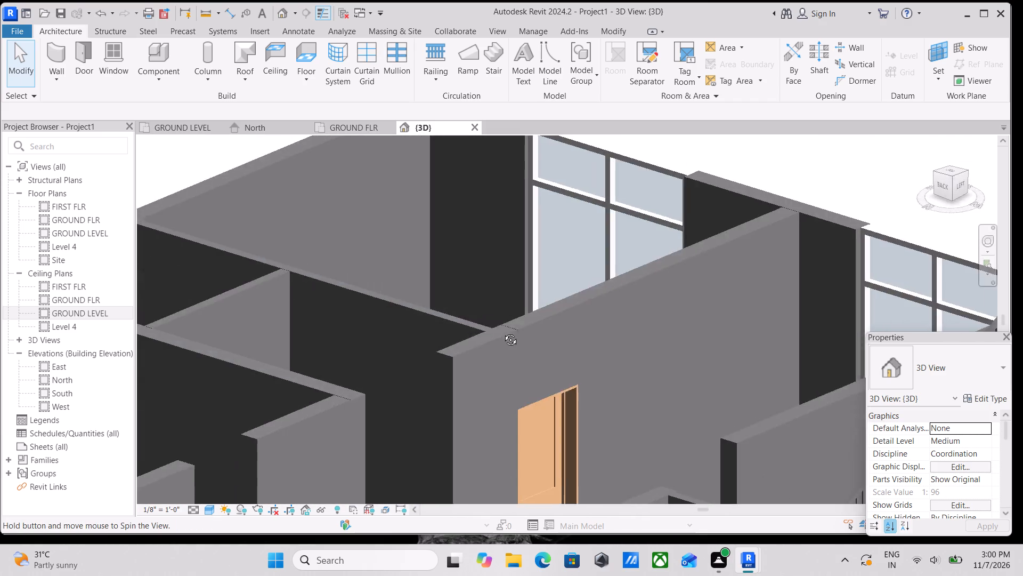
pyautogui.keyDown('shift'); pyautogui.moveTo(502, 332); pyautogui.dragTo(520, 332, button='middle'); pyautogui.keyUp('shift')
pyautogui.moveTo(575, 354); pyautogui.dragTo(405, 155, button='middle')
pyautogui.keyDown('shift'); pyautogui.moveTo(615, 316); pyautogui.dragTo(592, 278, button='middle'); pyautogui.keyUp('shift')
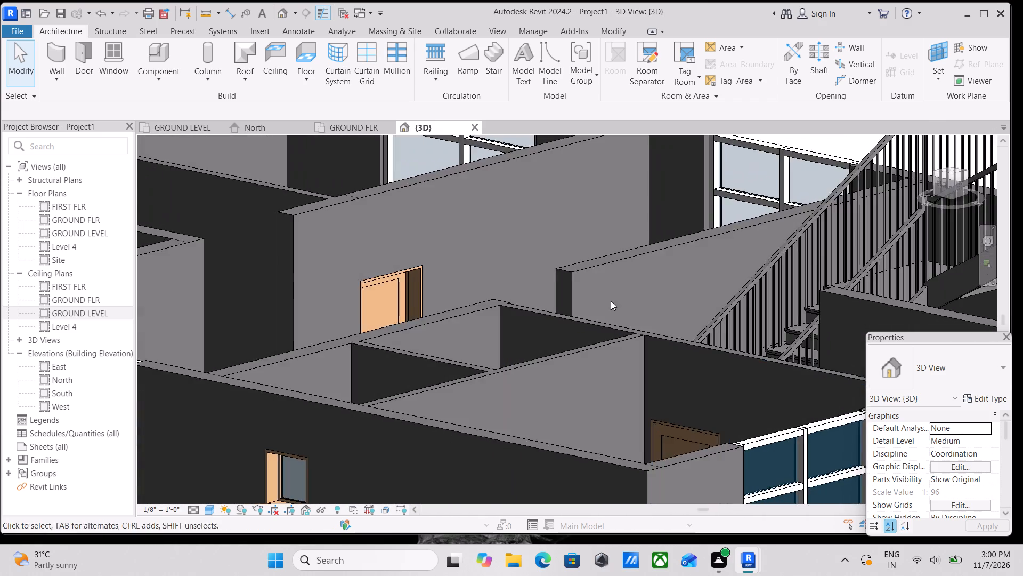
pyautogui.moveTo(626, 302); pyautogui.dragTo(468, 285, button='middle')
pyautogui.keyDown('shift'); pyautogui.moveTo(666, 309); pyautogui.dragTo(746, 303, button='middle'); pyautogui.keyUp('shift')
pyautogui.moveTo(601, 294); pyautogui.dragTo(630, 268, button='middle')
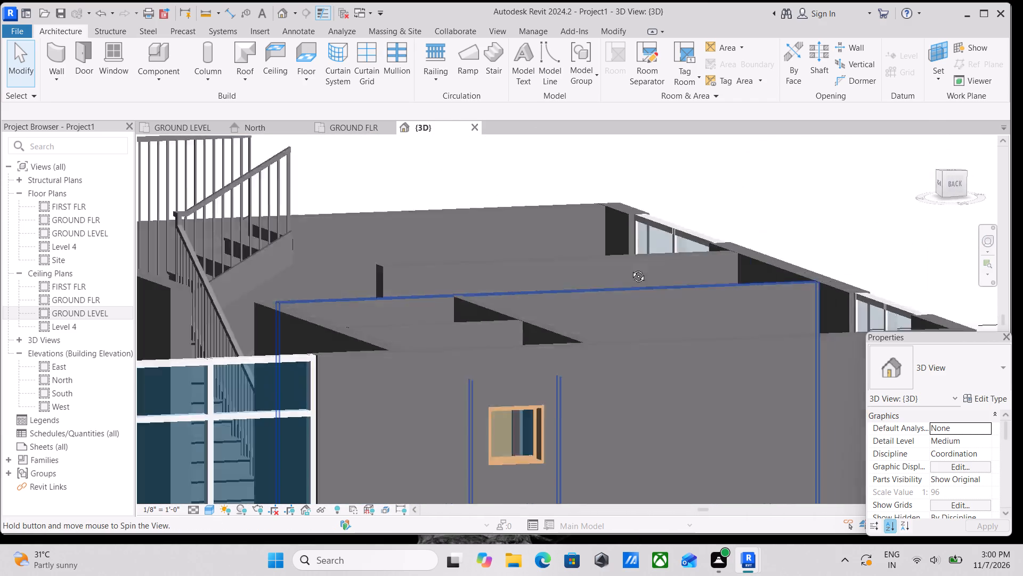
pyautogui.moveTo(630, 268); pyautogui.dragTo(591, 314, button='middle')
pyautogui.moveTo(553, 292); pyautogui.dragTo(622, 340, button='middle')
pyautogui.scroll(1, 484, 315)
pyautogui.moveTo(426, 294); pyautogui.dragTo(818, 383, button='middle')
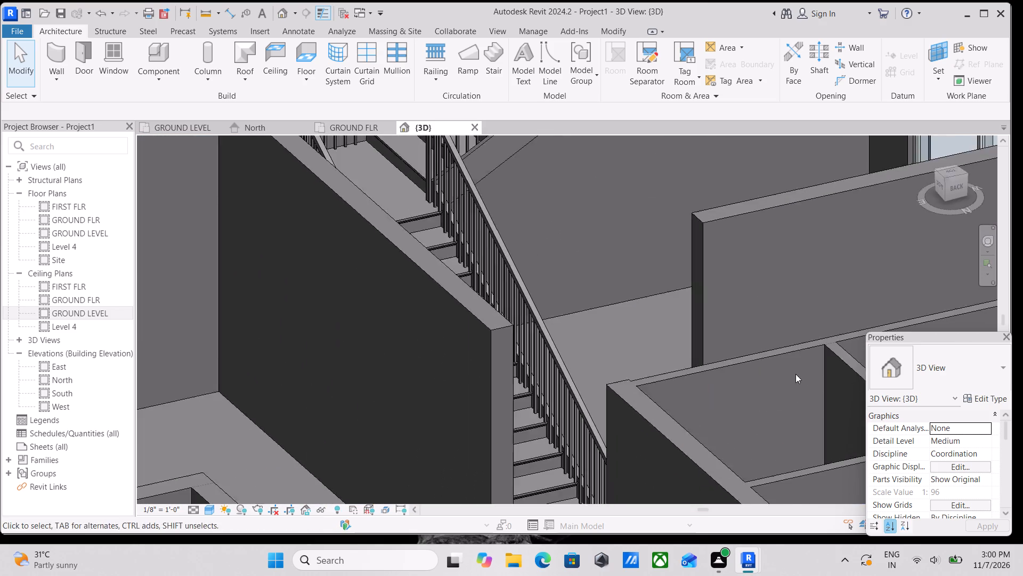
pyautogui.scroll(-1, 767, 366)
pyautogui.keyDown('shift'); pyautogui.moveTo(689, 321); pyautogui.dragTo(616, 266, button='middle'); pyautogui.keyUp('shift')
pyautogui.keyDown('shift'); pyautogui.moveTo(698, 317); pyautogui.dragTo(709, 292, button='middle'); pyautogui.keyUp('shift')
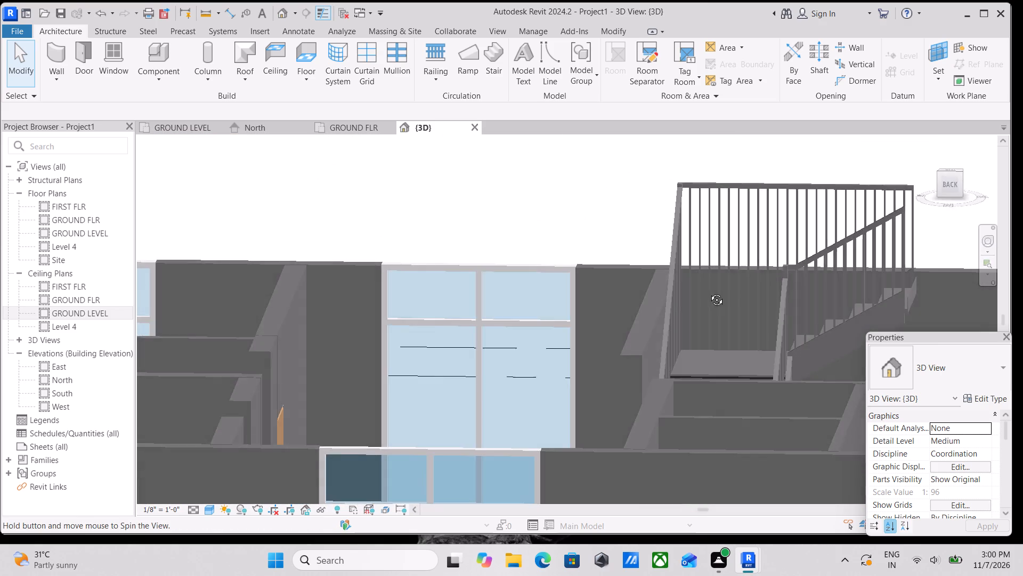
pyautogui.keyDown('shift'); pyautogui.moveTo(709, 292); pyautogui.dragTo(736, 308, button='middle'); pyautogui.keyUp('shift')
pyautogui.keyDown('shift'); pyautogui.moveTo(681, 286); pyautogui.dragTo(732, 338, button='middle'); pyautogui.keyUp('shift')
pyautogui.scroll(-2, 539, 265)
pyautogui.keyDown('shift'); pyautogui.moveTo(539, 265); pyautogui.dragTo(538, 267, button='middle'); pyautogui.keyUp('shift')
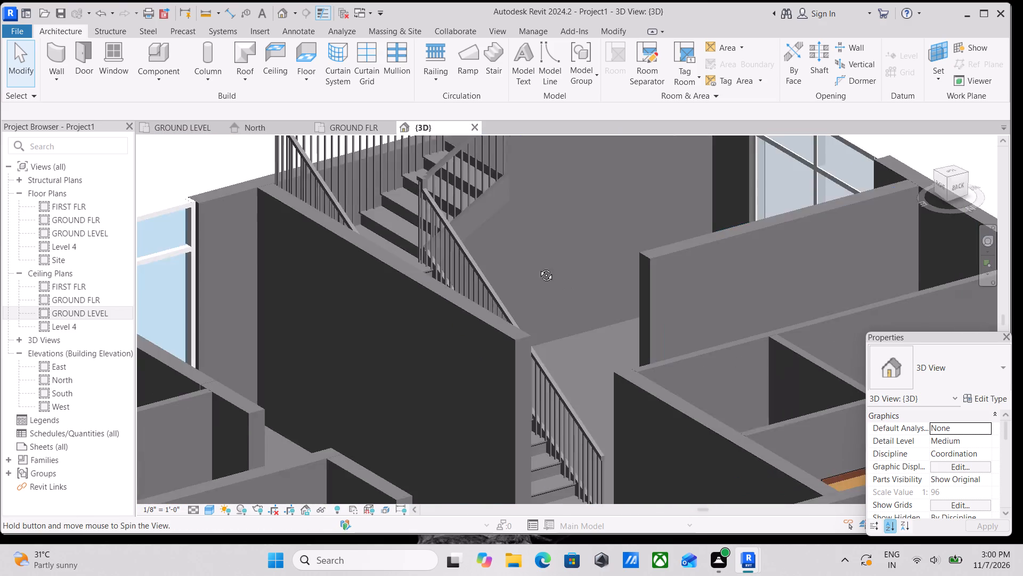
pyautogui.keyDown('shift'); pyautogui.moveTo(538, 267); pyautogui.dragTo(472, 203, button='middle'); pyautogui.keyUp('shift')
pyautogui.keyDown('shift'); pyautogui.moveTo(642, 263); pyautogui.dragTo(633, 262, button='middle'); pyautogui.keyUp('shift')
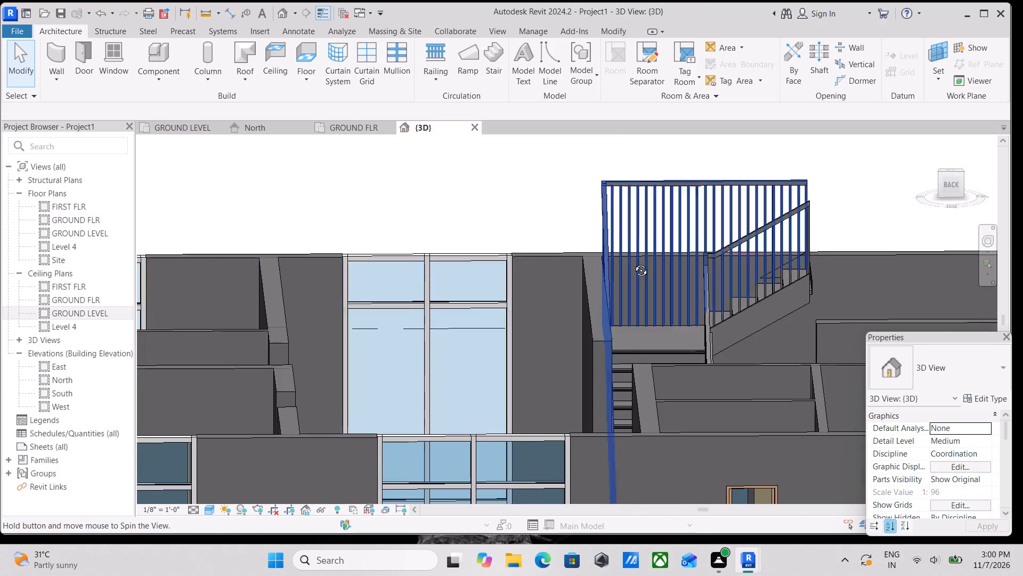
pyautogui.keyDown('shift'); pyautogui.moveTo(633, 262); pyautogui.dragTo(678, 273, button='middle'); pyautogui.keyUp('shift')
pyautogui.keyDown('shift'); pyautogui.moveTo(656, 257); pyautogui.dragTo(669, 254, button='middle'); pyautogui.keyUp('shift')
pyautogui.keyDown('shift'); pyautogui.moveTo(534, 250); pyautogui.dragTo(596, 285, button='middle'); pyautogui.keyUp('shift')
pyautogui.moveTo(436, 286); pyautogui.dragTo(528, 215, button='middle')
pyautogui.scroll(1, 442, 279)
pyautogui.keyDown('shift'); pyautogui.moveTo(388, 237); pyautogui.dragTo(469, 223, button='middle'); pyautogui.keyUp('shift')
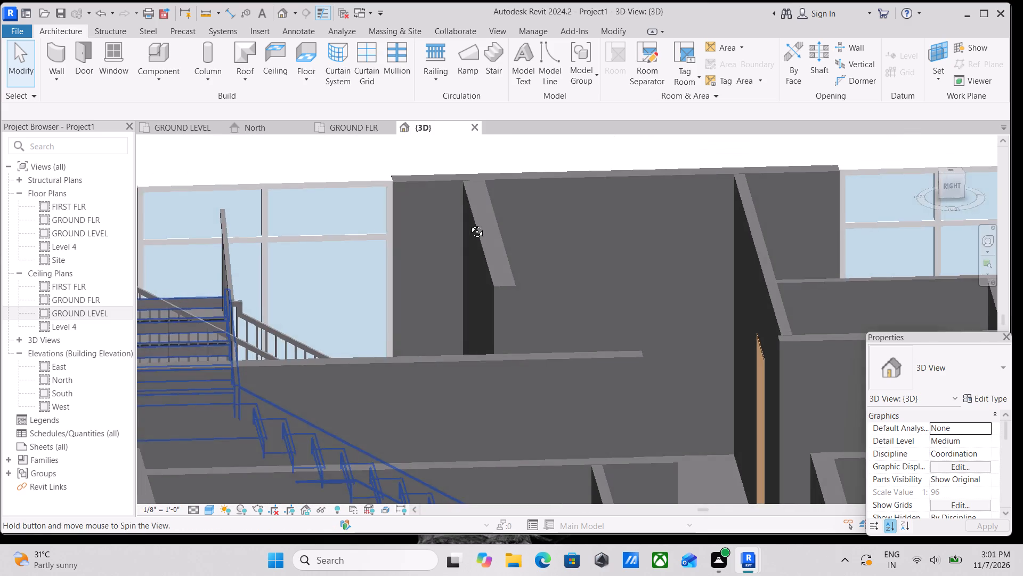
pyautogui.keyDown('shift'); pyautogui.moveTo(469, 223); pyautogui.dragTo(378, 251, button='middle'); pyautogui.keyUp('shift')
pyautogui.keyDown('shift'); pyautogui.moveTo(501, 255); pyautogui.dragTo(411, 253, button='middle'); pyautogui.keyUp('shift')
pyautogui.scroll(-6, 506, 246)
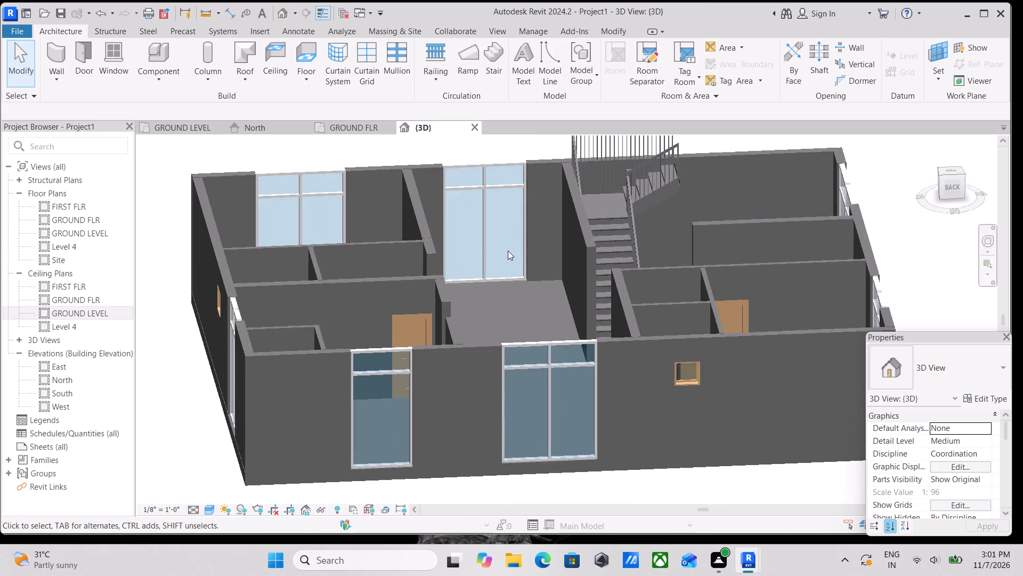
pyautogui.moveTo(508, 251); pyautogui.dragTo(458, 285, button='middle')
pyautogui.scroll(-1, 458, 285)
pyautogui.moveTo(458, 285); pyautogui.dragTo(402, 229, button='middle')
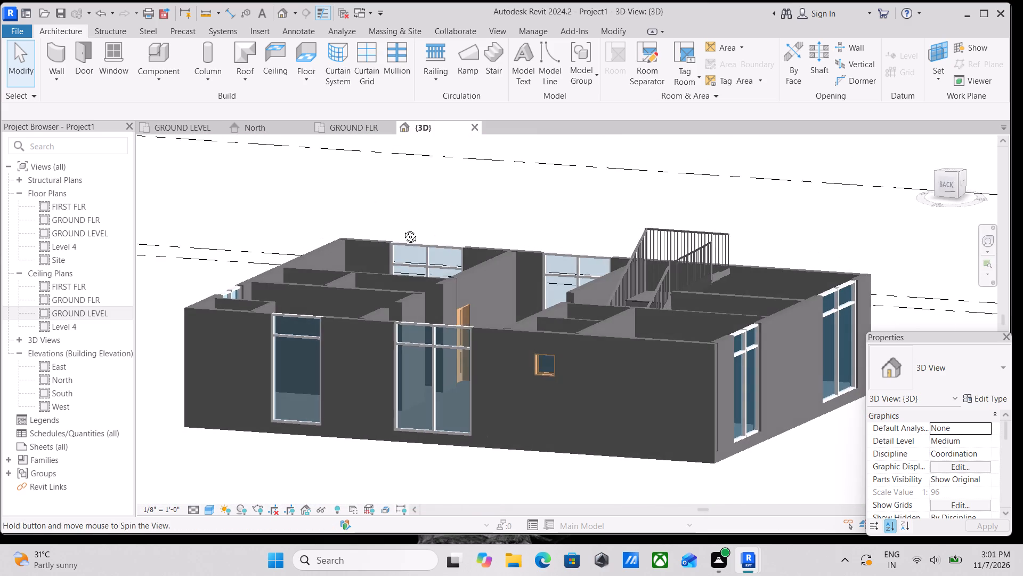
pyautogui.moveTo(402, 229); pyautogui.dragTo(405, 230, button='middle')
pyautogui.keyDown('shift'); pyautogui.moveTo(515, 292); pyautogui.dragTo(548, 348, button='middle'); pyautogui.keyUp('shift')
pyautogui.keyDown('shift'); pyautogui.moveTo(548, 348); pyautogui.dragTo(376, 318, button='middle'); pyautogui.keyUp('shift')
pyautogui.keyDown('shift'); pyautogui.moveTo(489, 327); pyautogui.dragTo(444, 324, button='middle'); pyautogui.keyUp('shift')
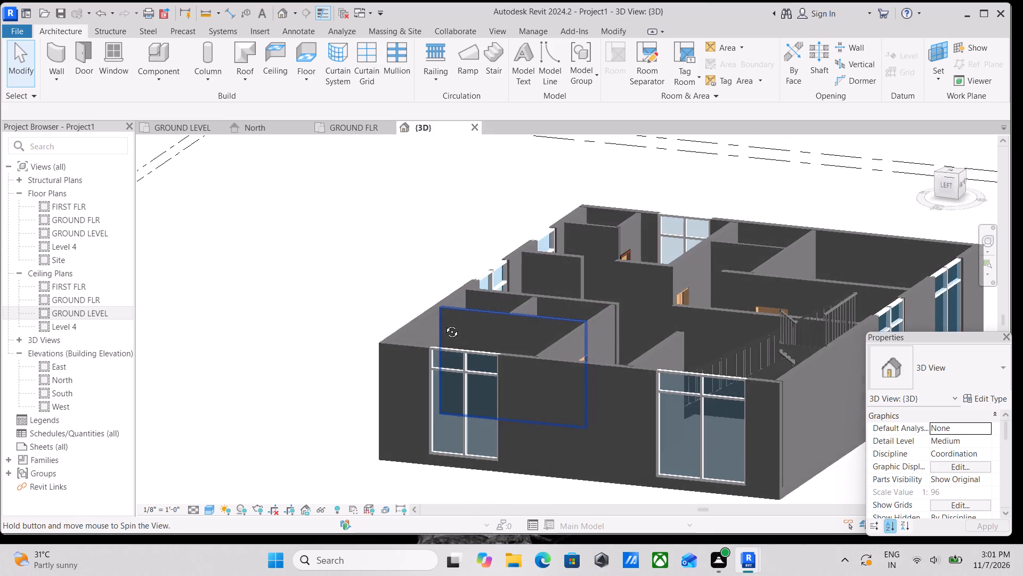
pyautogui.keyDown('shift'); pyautogui.moveTo(444, 324); pyautogui.dragTo(254, 405, button='middle'); pyautogui.keyUp('shift')
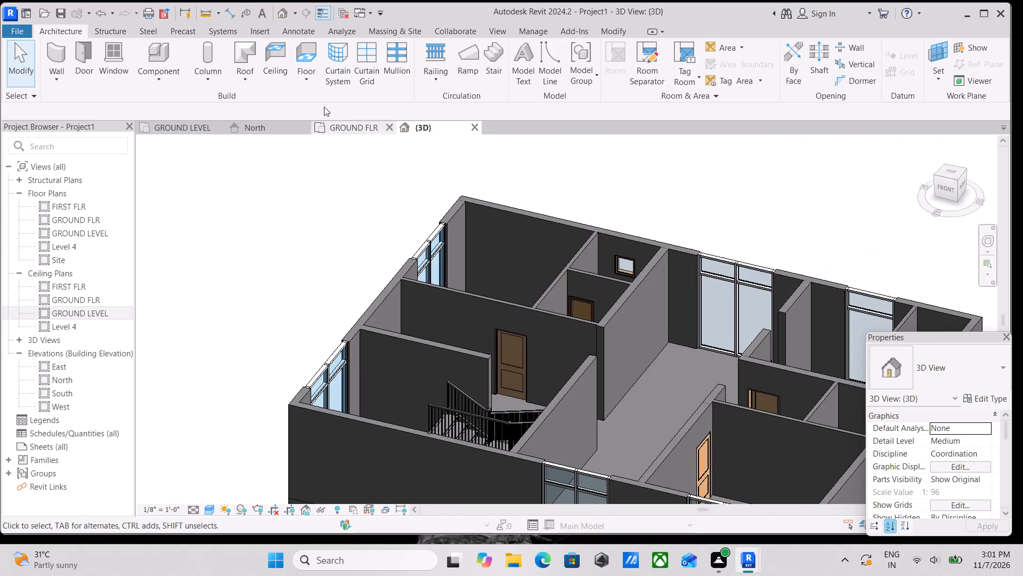
# Set the GROUND FLR floor plan's visual style to Wireframe so the reference image shows beneath the stair.
pyautogui.click(339, 131)
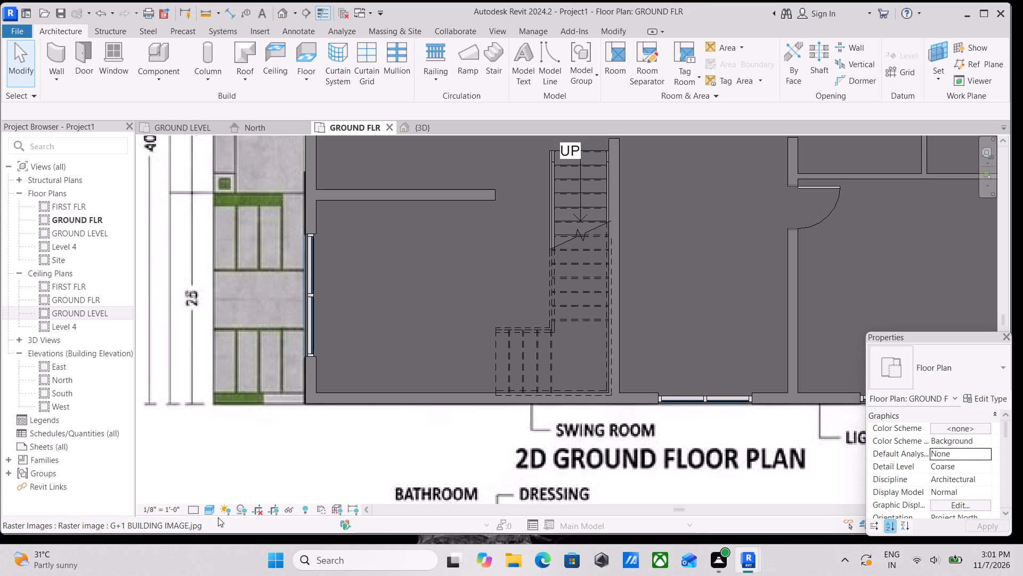
pyautogui.click(205, 509)
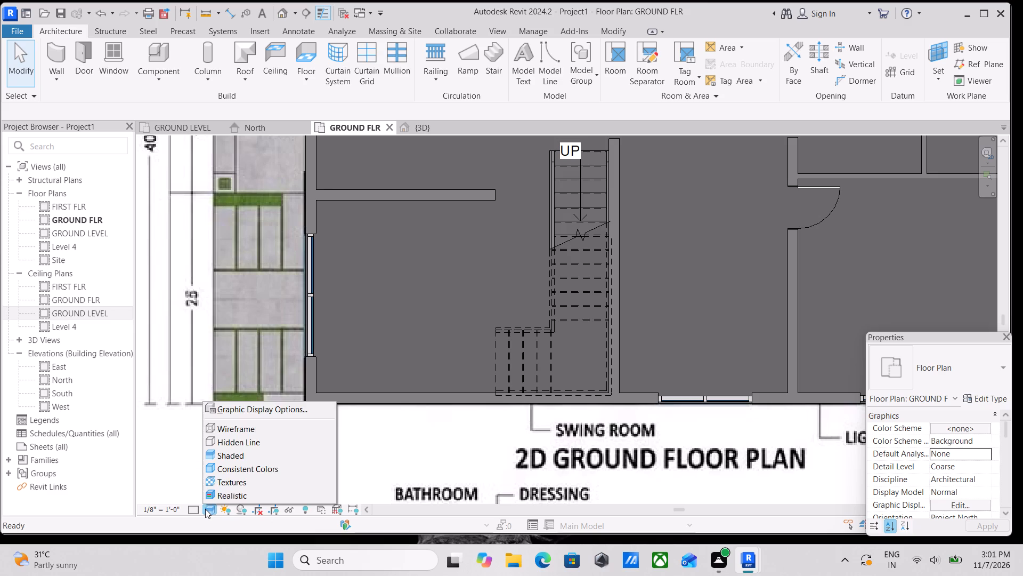
pyautogui.click(205, 509)
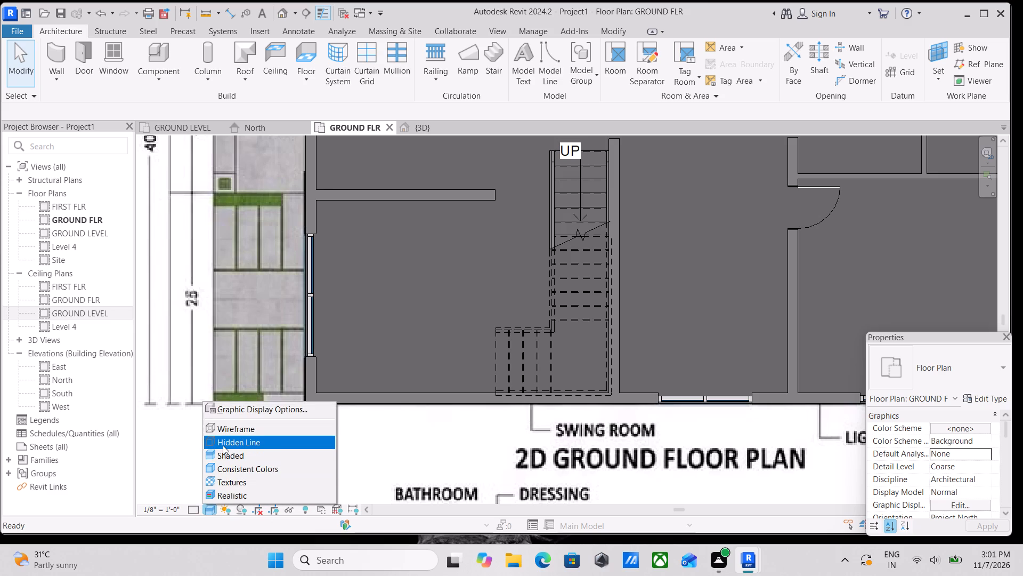
pyautogui.click(233, 429)
pyautogui.scroll(2, 462, 238)
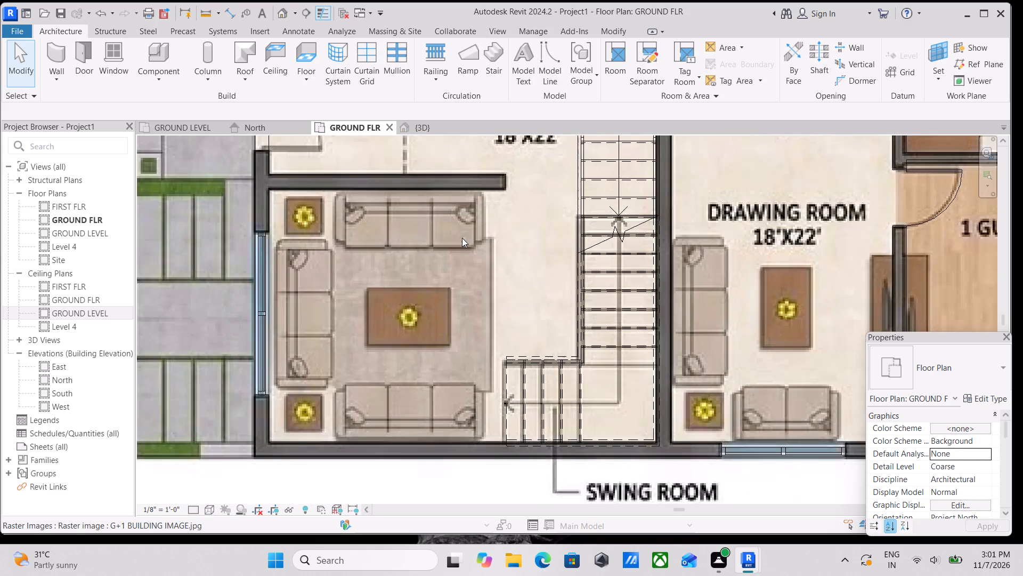
# Examine the ground floor plan against the reference image around the staircase, living room, foyer and master bedroom.
pyautogui.scroll(-3, 461, 239)
pyautogui.moveTo(462, 249); pyautogui.dragTo(461, 262, button='middle')
pyautogui.moveTo(454, 217); pyautogui.dragTo(456, 243, button='middle')
pyautogui.scroll(1, 457, 241)
pyautogui.scroll(-2, 463, 143)
pyautogui.scroll(-3, 546, 156)
pyautogui.moveTo(528, 173); pyautogui.dragTo(524, 215, button='middle')
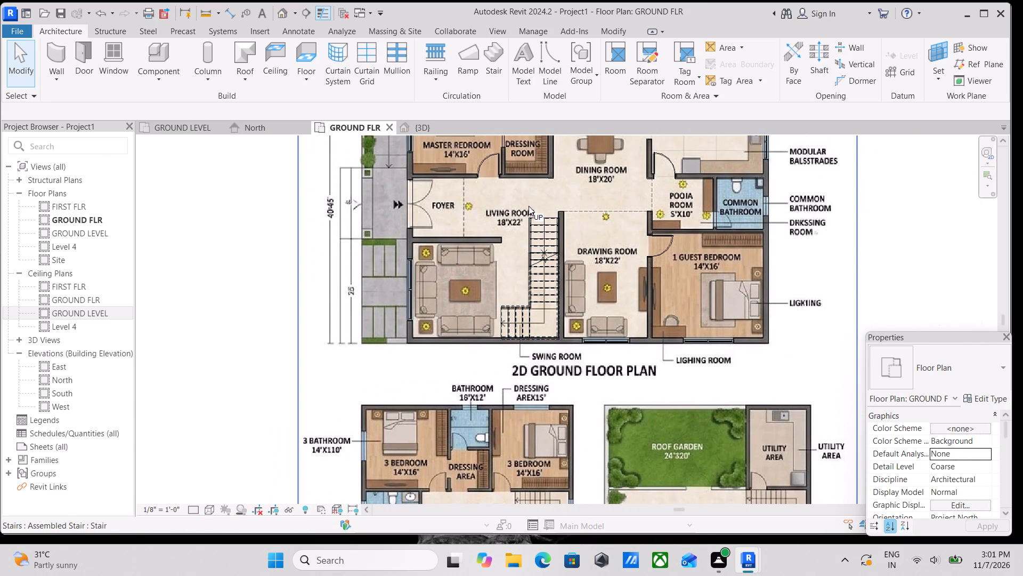
pyautogui.scroll(1, 468, 12)
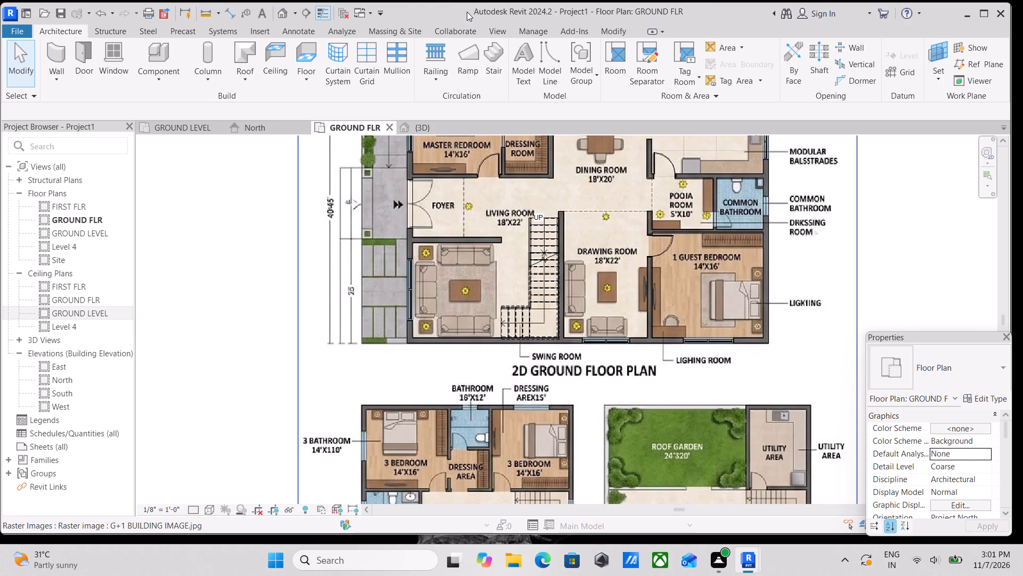
pyautogui.scroll(1, 467, 12)
pyautogui.scroll(3, 372, 132)
pyautogui.scroll(3, 449, 209)
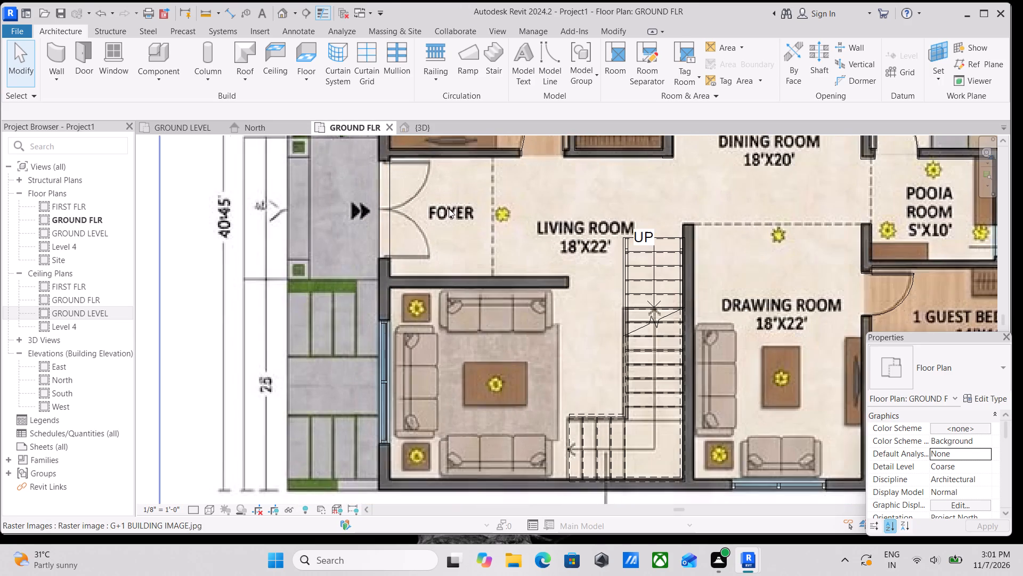
pyautogui.moveTo(491, 190); pyautogui.dragTo(529, 331, button='middle')
pyautogui.moveTo(542, 169); pyautogui.dragTo(548, 308, button='middle')
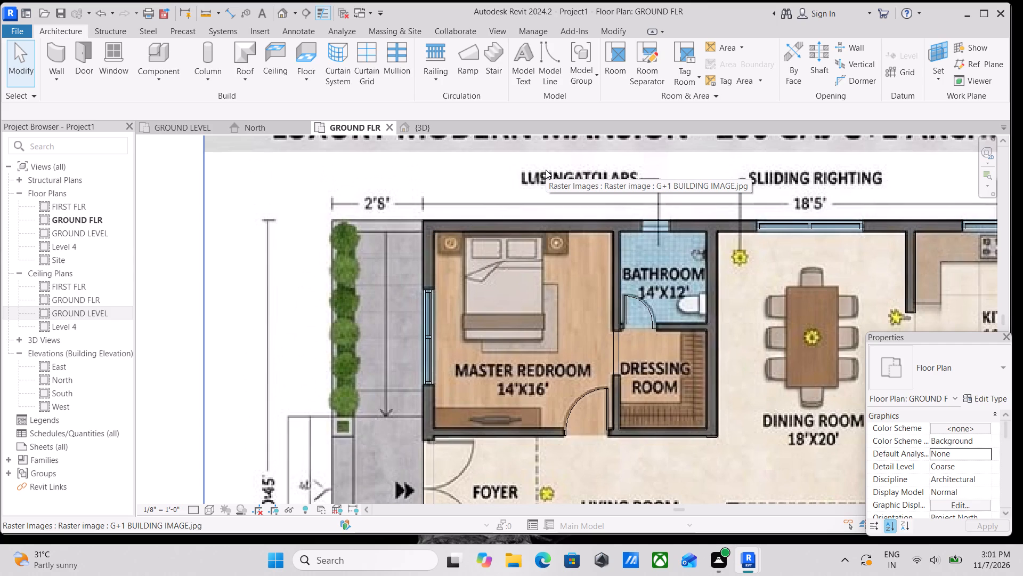
# Start the Door command and open the Door-Interior-Double-Full Glass-Wood family from the Residential doors library folder for loading.
pyautogui.write('DR')
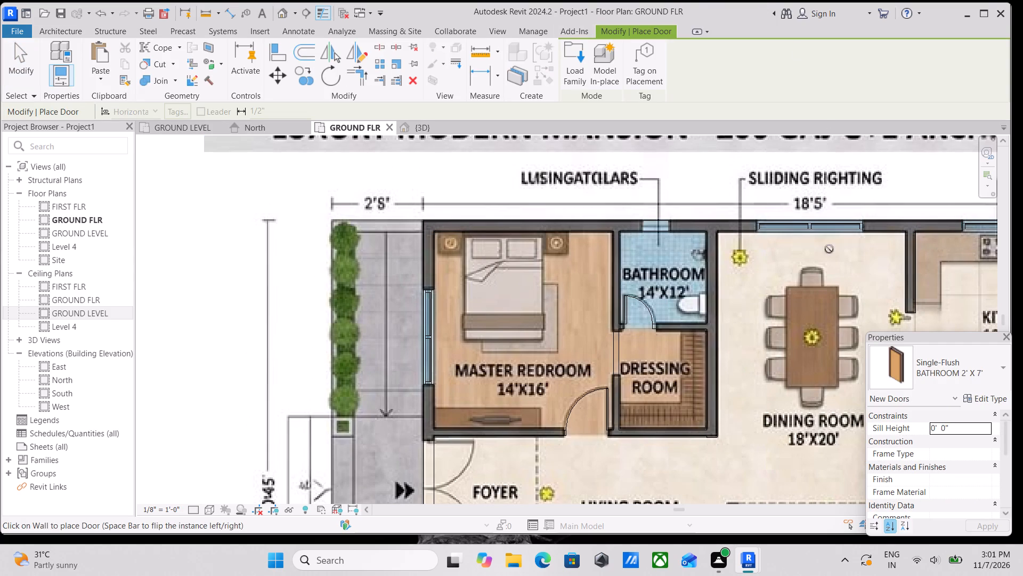
pyautogui.click(583, 64)
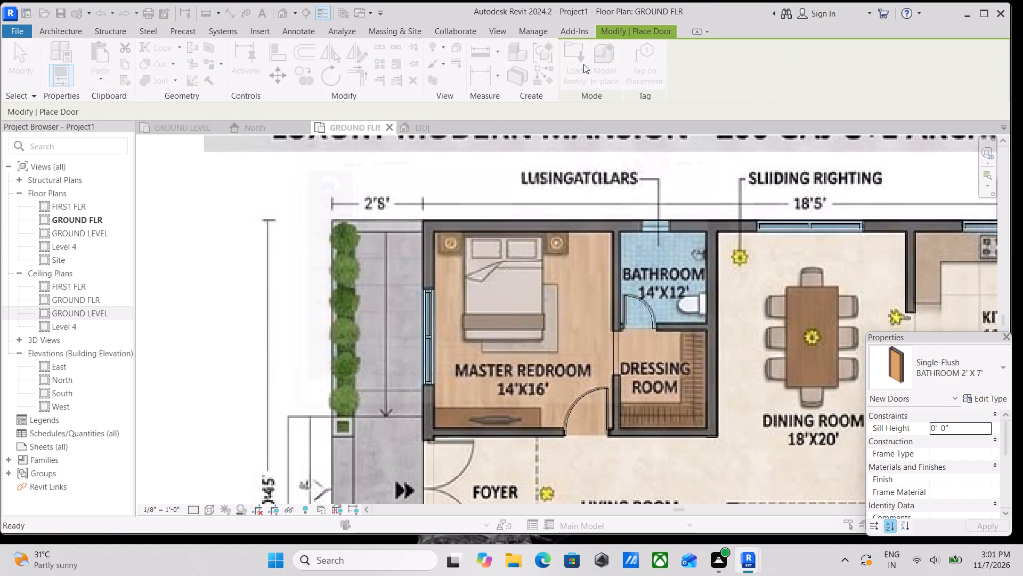
pyautogui.scroll(3, 443, 204)
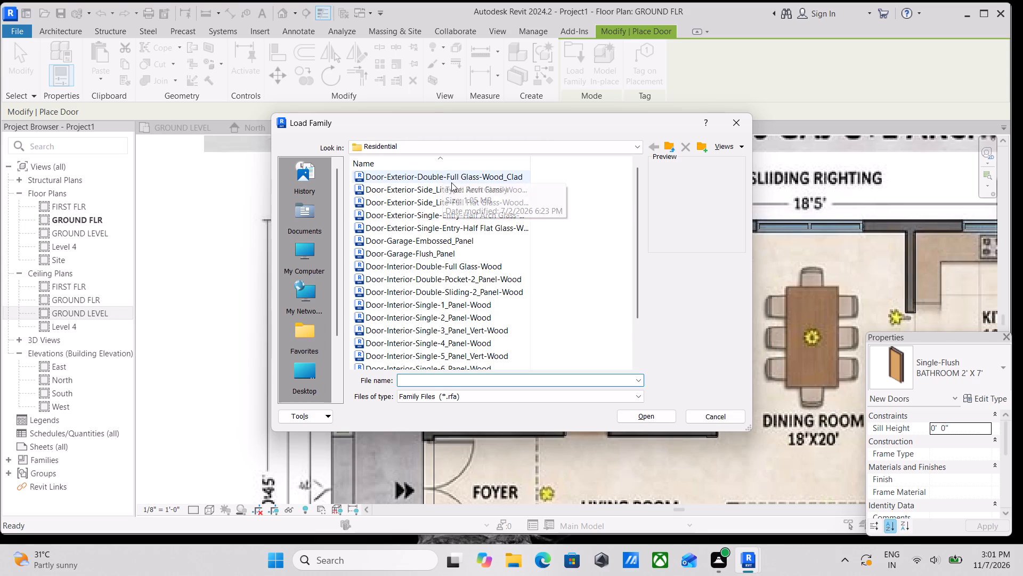
pyautogui.scroll(-3, 405, 303)
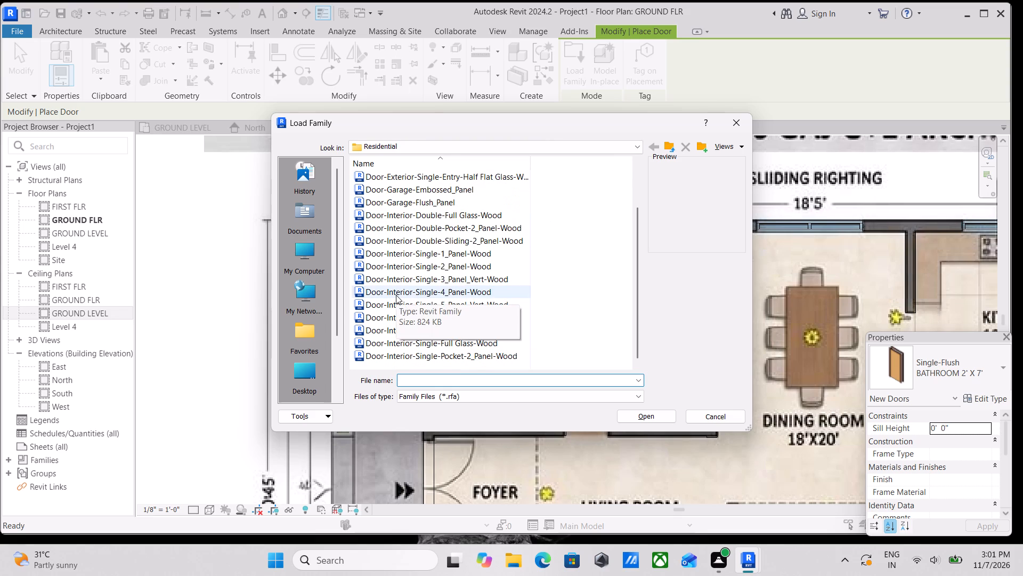
pyautogui.scroll(-4, 396, 295)
pyautogui.scroll(7, 396, 295)
pyautogui.click(620, 143)
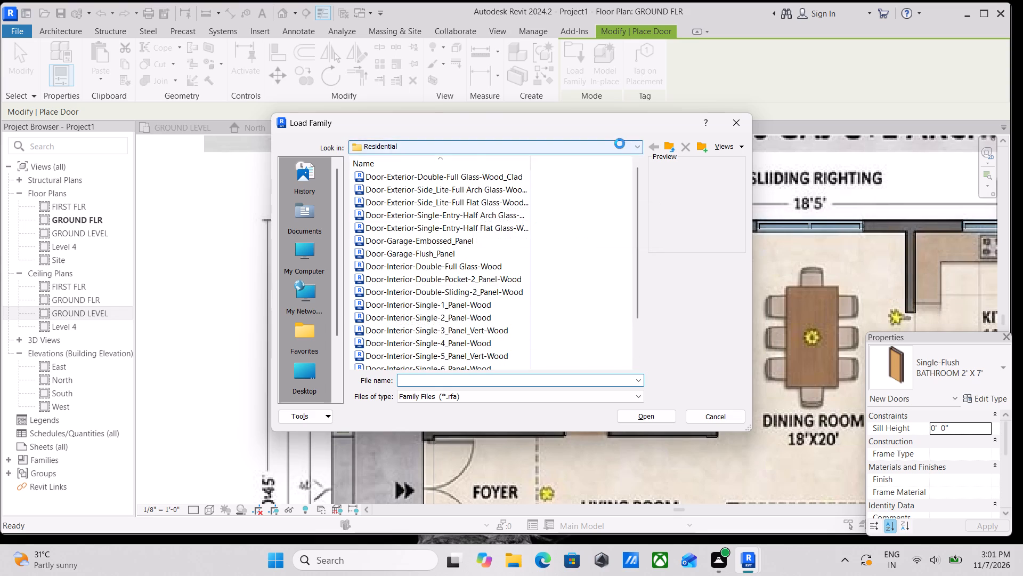
pyautogui.click(529, 258)
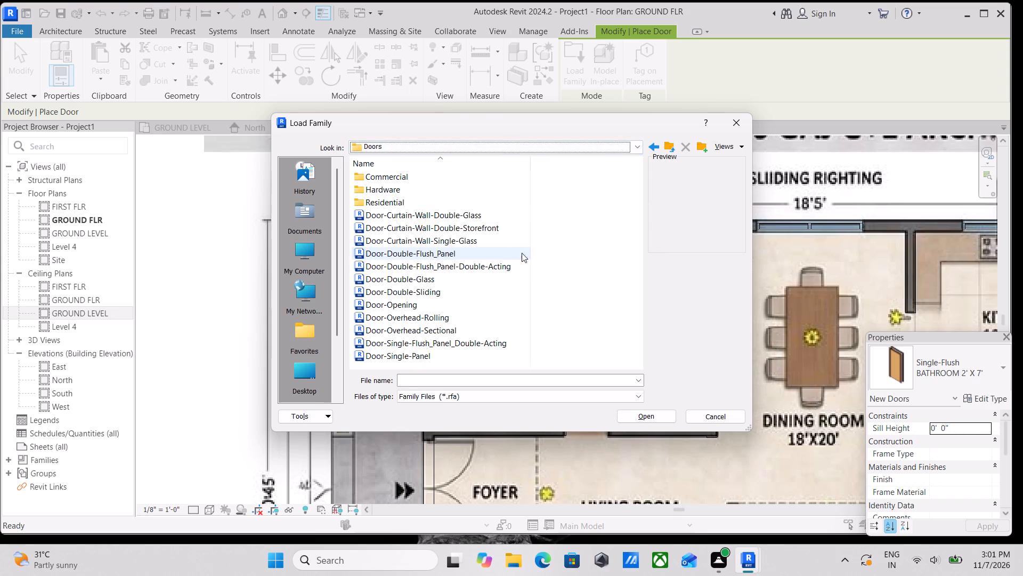
pyautogui.doubleClick(395, 201)
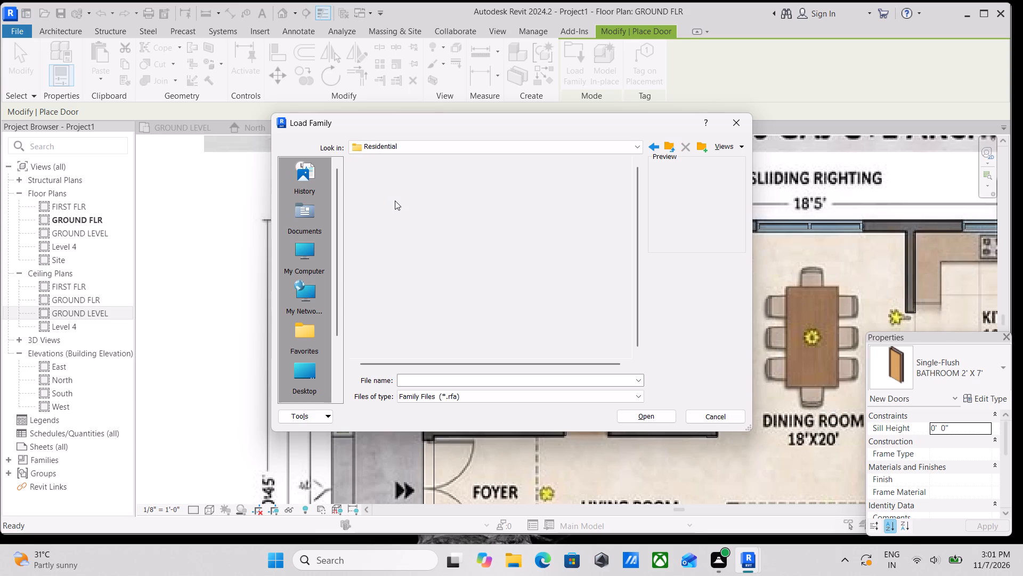
pyautogui.click(395, 201)
pyautogui.scroll(-4, 403, 275)
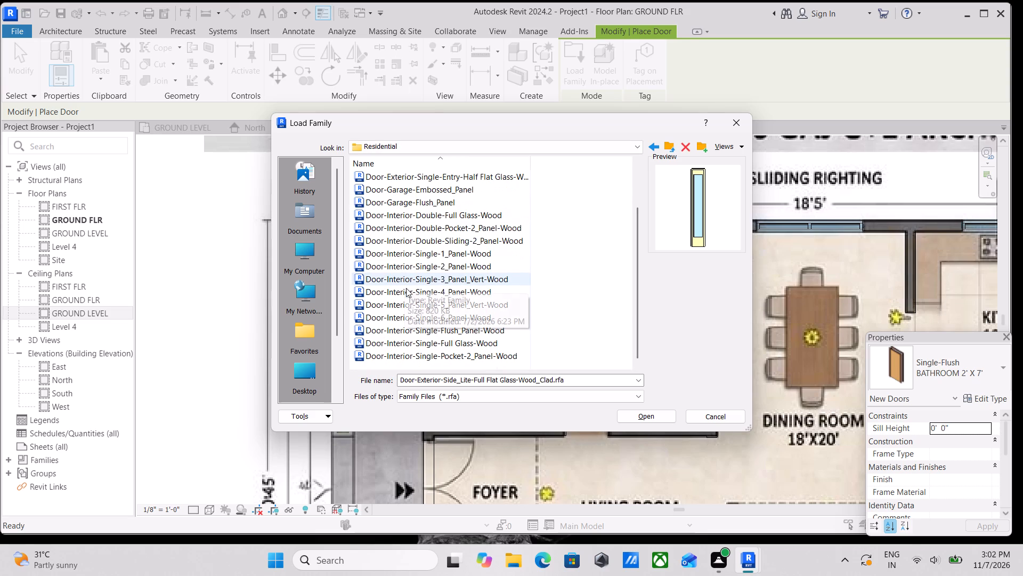
pyautogui.click(451, 350)
pyautogui.click(441, 315)
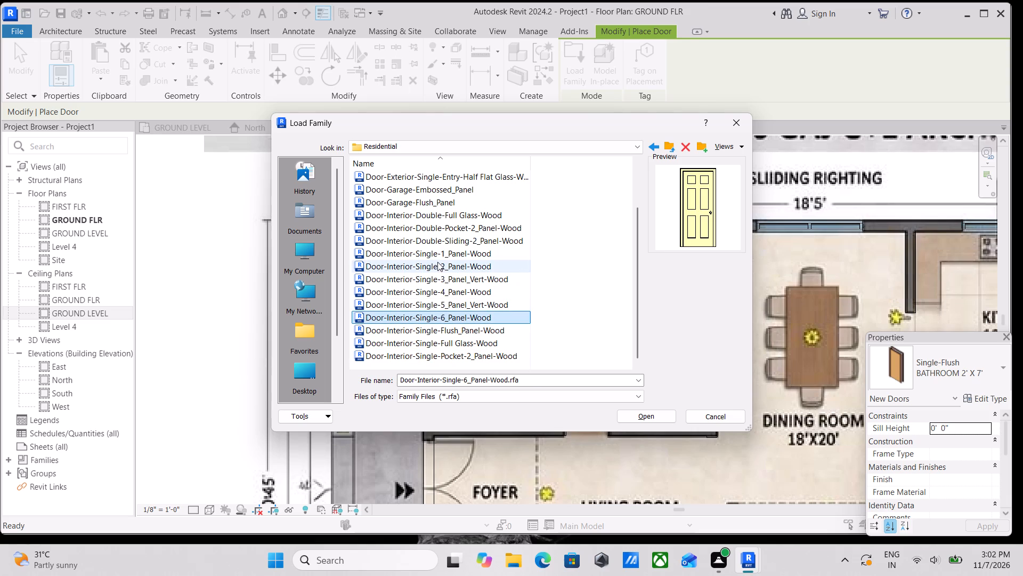
pyautogui.click(437, 262)
pyautogui.click(438, 254)
pyautogui.click(437, 219)
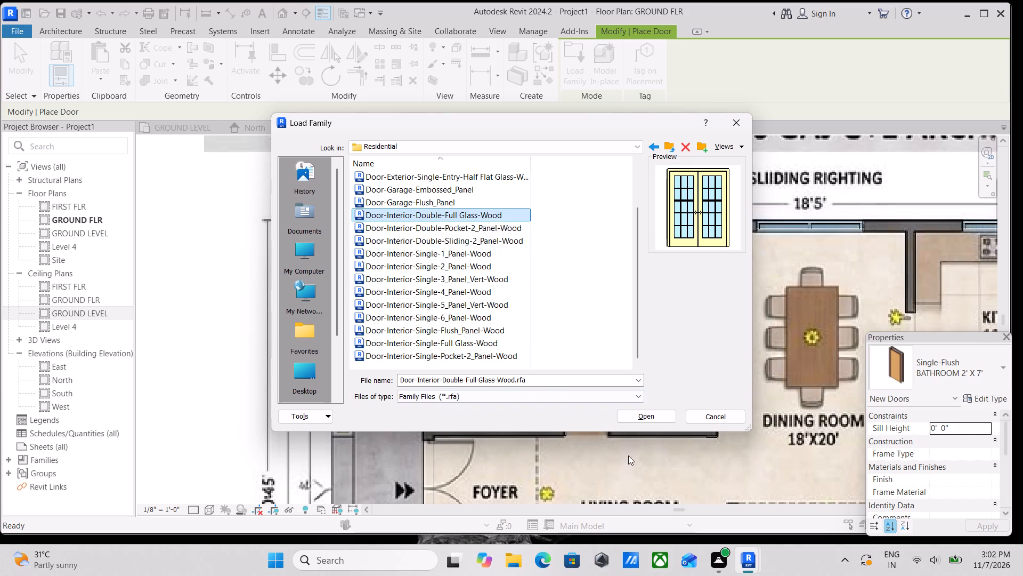
pyautogui.click(644, 413)
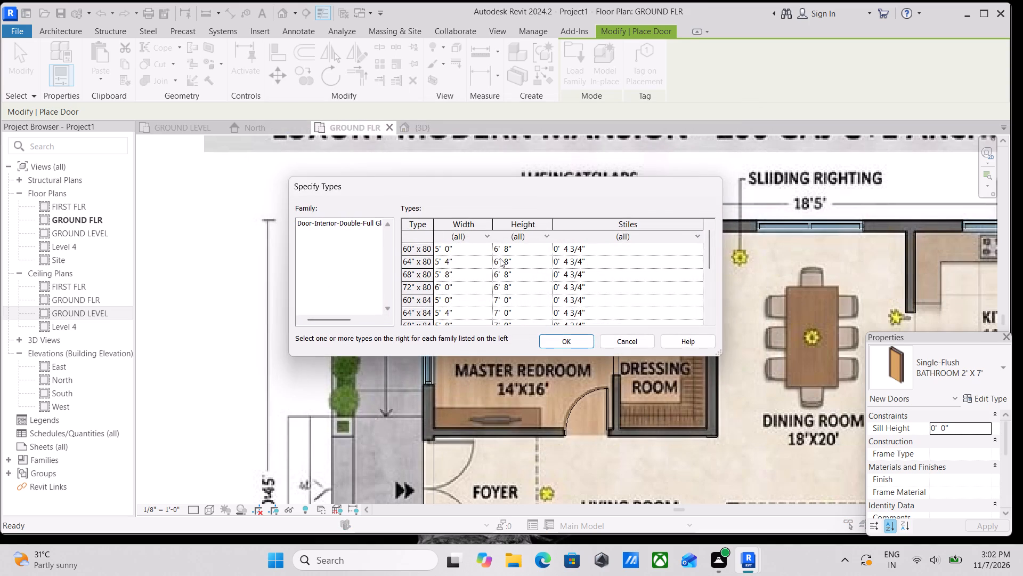
# Load the 60" x 84" type of the double full-glass door family and dismiss the save reminder without saving.
pyautogui.scroll(-2, 499, 265)
pyautogui.scroll(4, 480, 292)
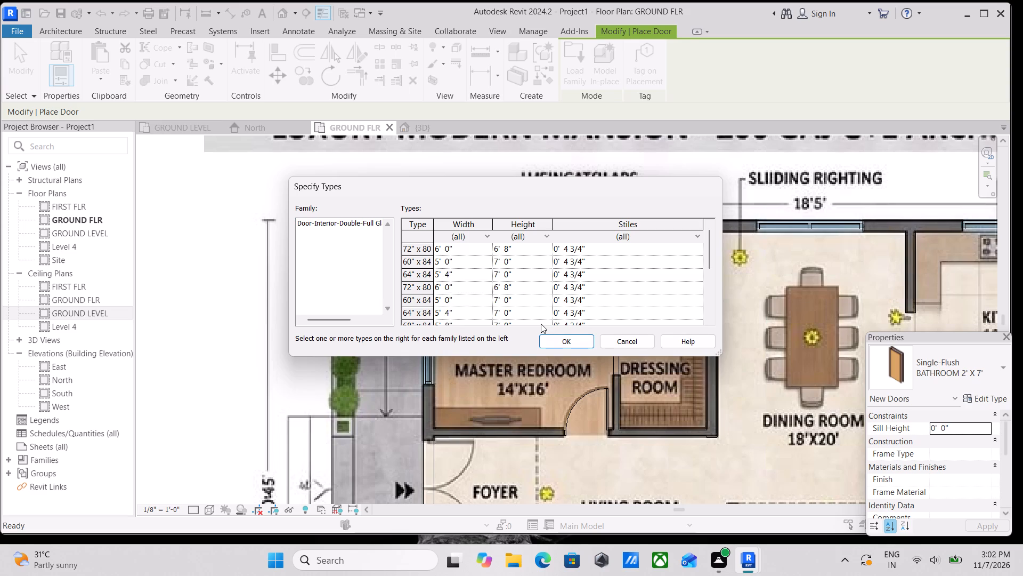
pyautogui.scroll(-2, 430, 263)
pyautogui.scroll(4, 443, 274)
pyautogui.scroll(-2, 444, 275)
pyautogui.scroll(1, 454, 279)
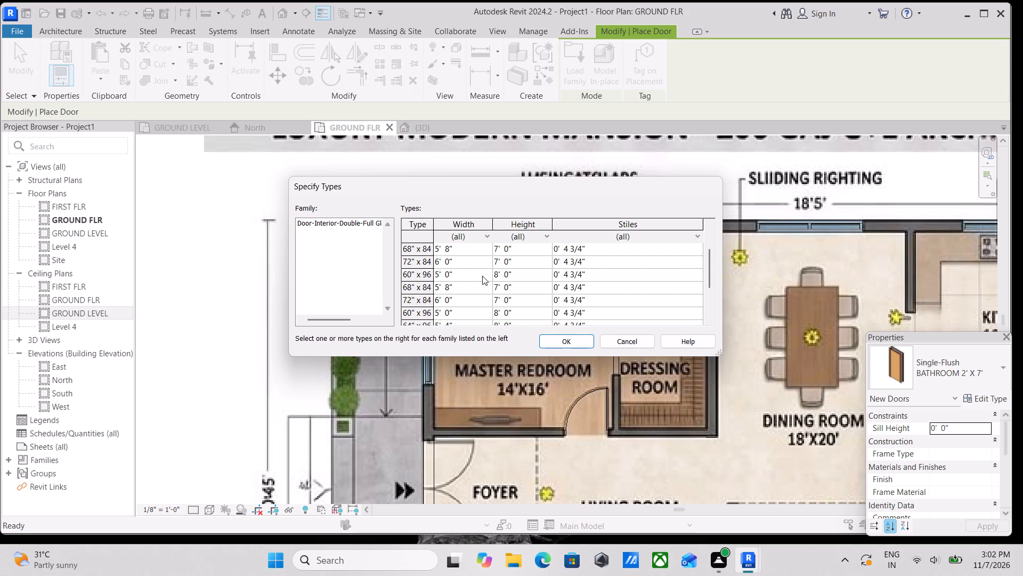
pyautogui.click(453, 258)
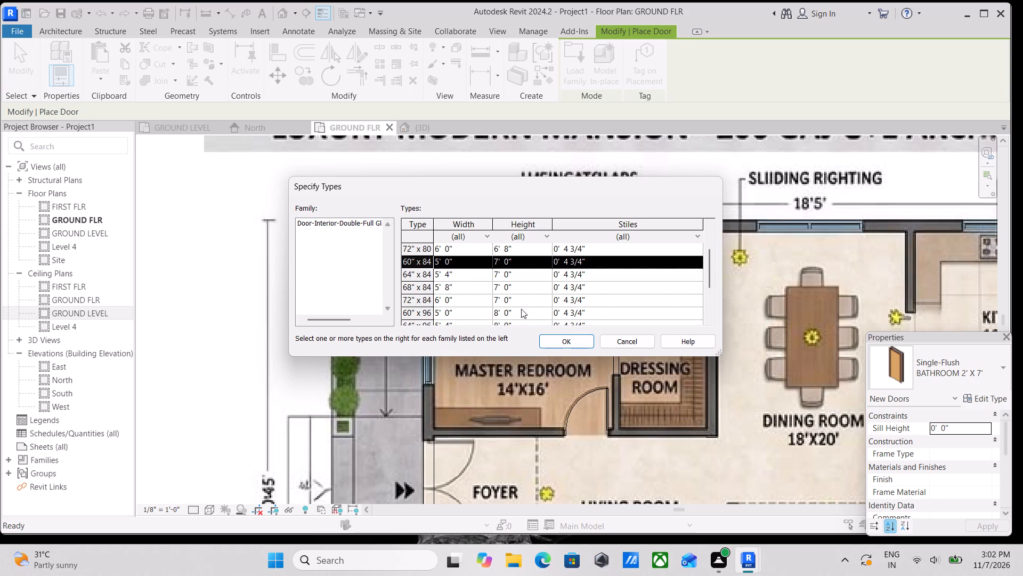
pyautogui.click(572, 343)
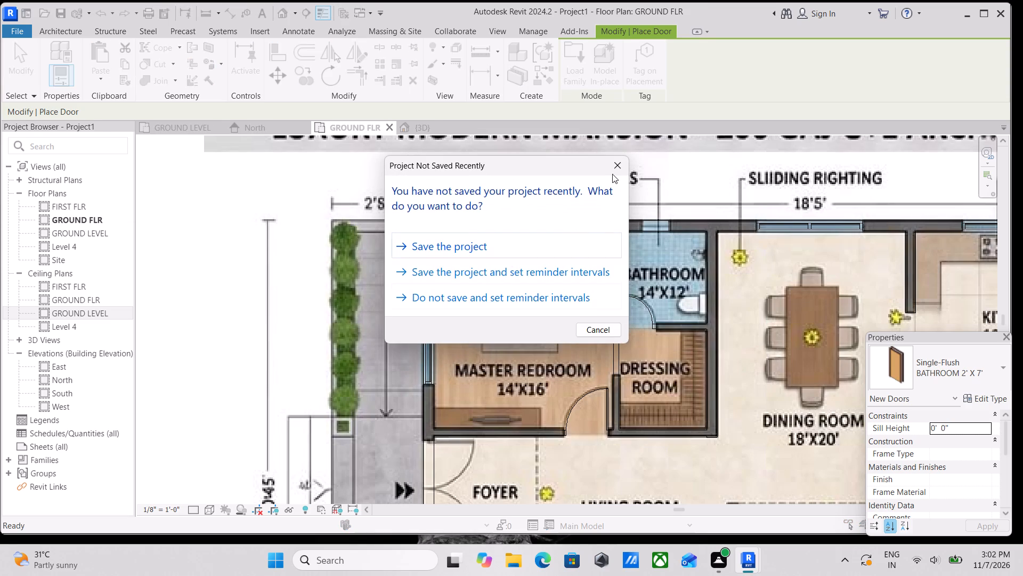
pyautogui.click(614, 167)
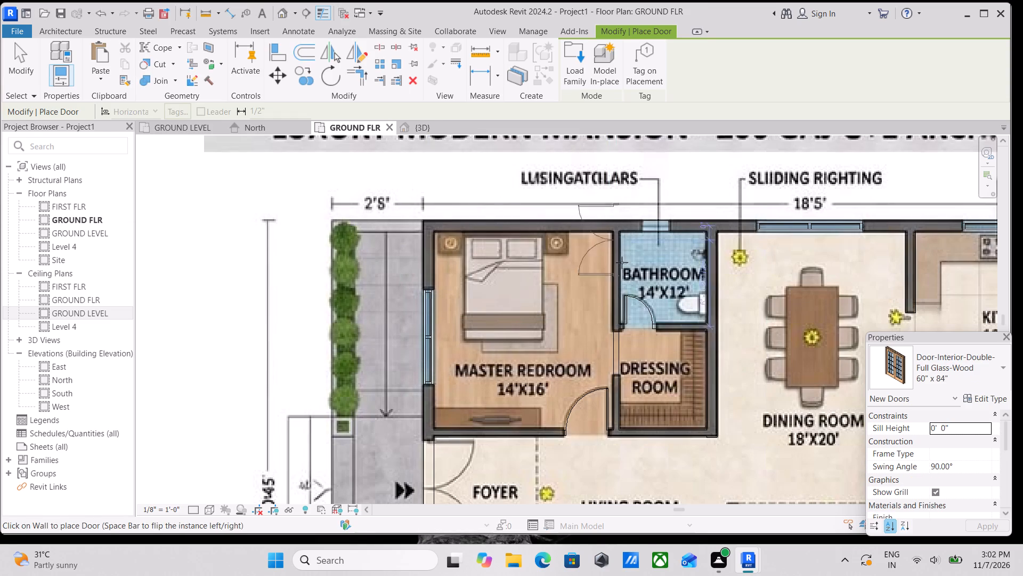
# Duplicate the 60" x 84" door type under the name DOUBLE DOOR GLASS 4' X 7'.
pyautogui.click(970, 395)
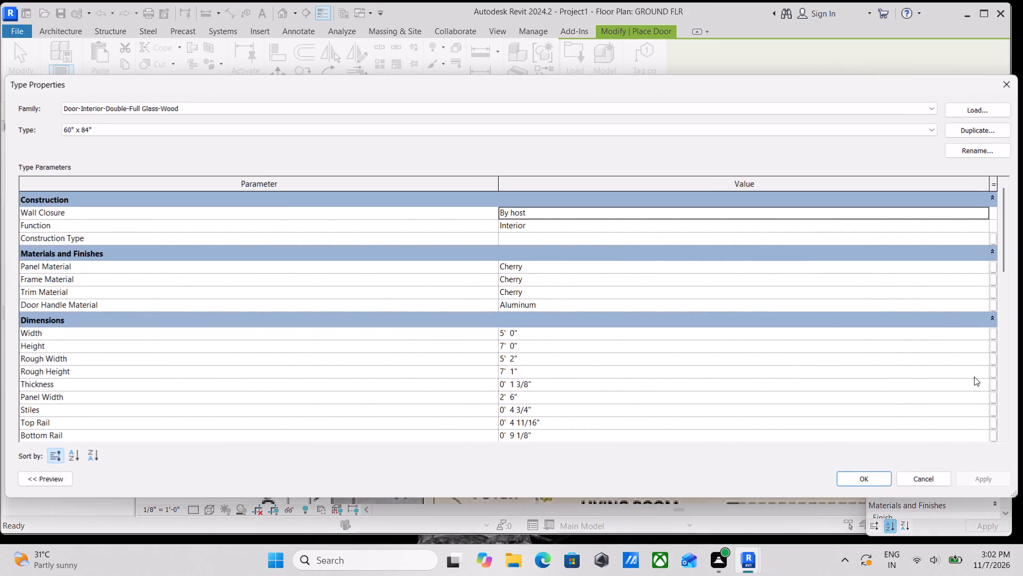
pyautogui.click(981, 127)
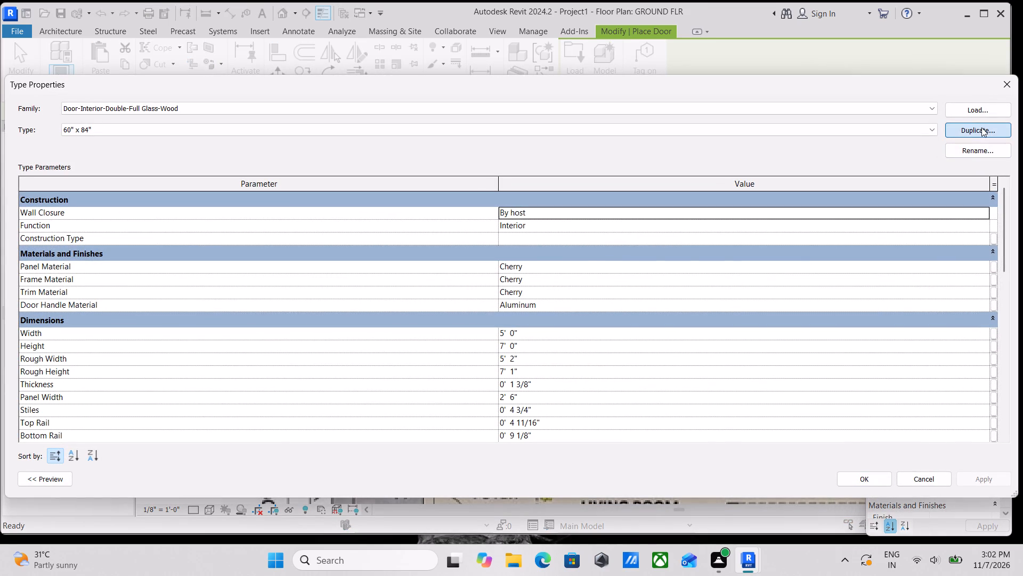
pyautogui.write('DOUBLE')
pyautogui.press('space')
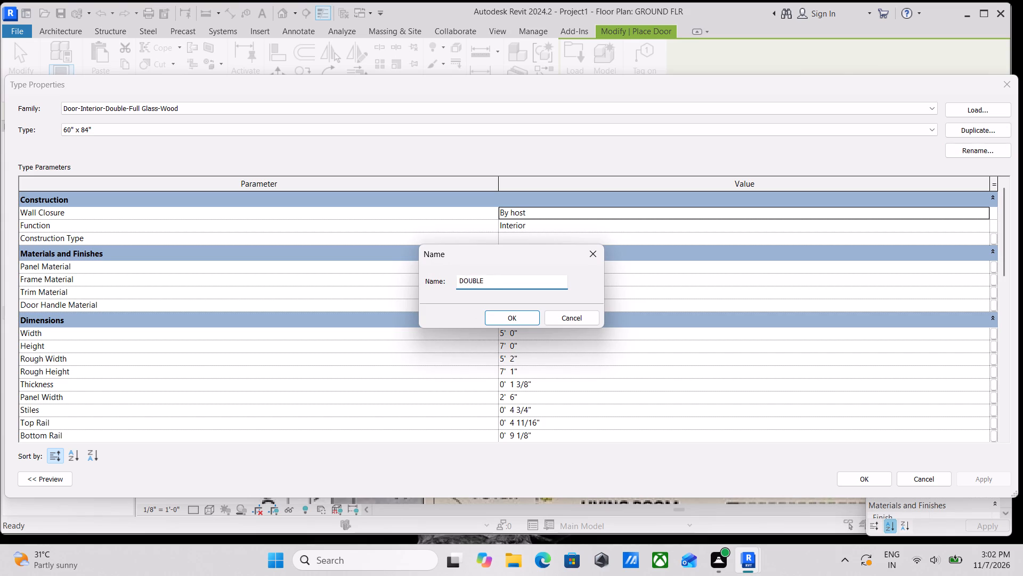
pyautogui.write('DOO')
pyautogui.write('R')
pyautogui.press('space')
pyautogui.write('GL')
pyautogui.write('ASS')
pyautogui.press('space')
pyautogui.press('4')
pyautogui.press("'")
pyautogui.press('space')
pyautogui.write('X')
pyautogui.press('space')
pyautogui.write("7'")
pyautogui.click(505, 318)
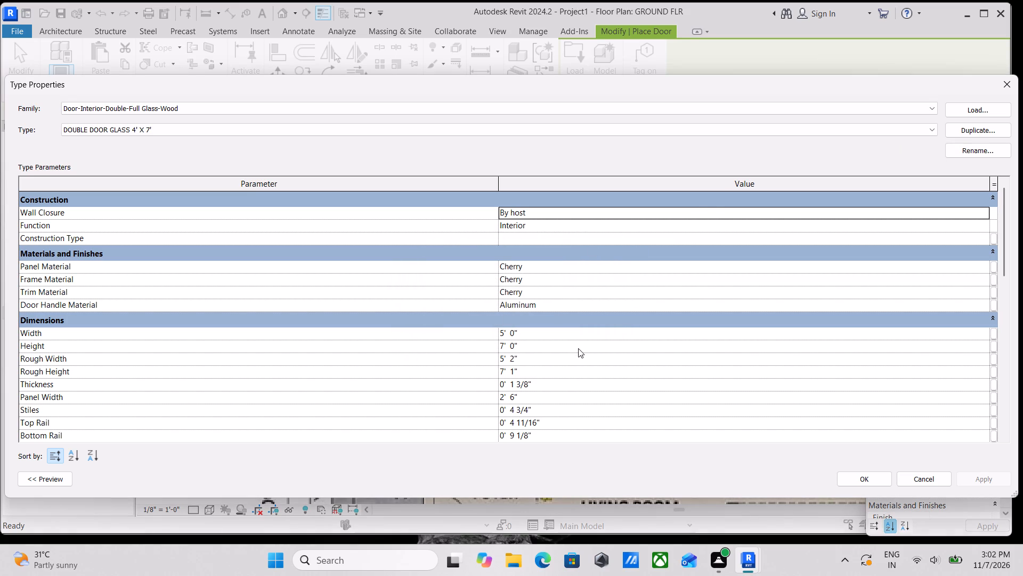
# Set the width of the DOUBLE DOOR GLASS 4' X 7' type to 4' and accept the type properties.
pyautogui.click(554, 340)
pyautogui.click(538, 331)
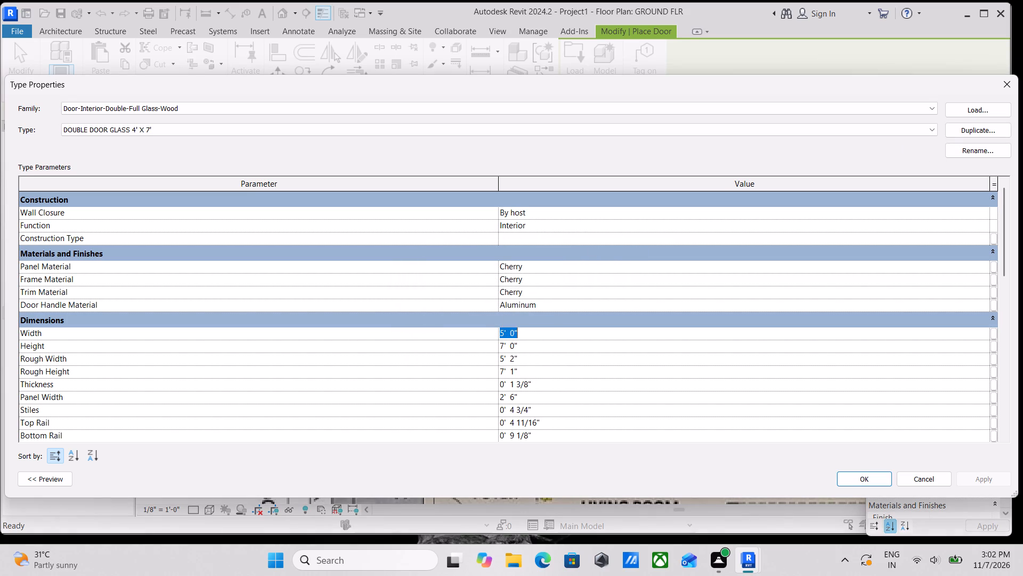
pyautogui.press('4')
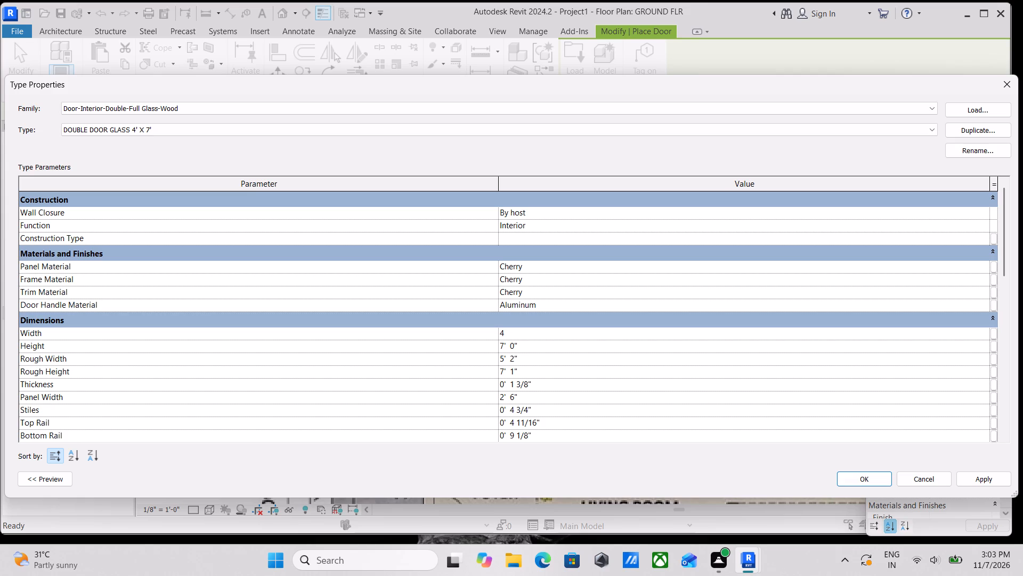
pyautogui.press("'")
pyautogui.click(987, 481)
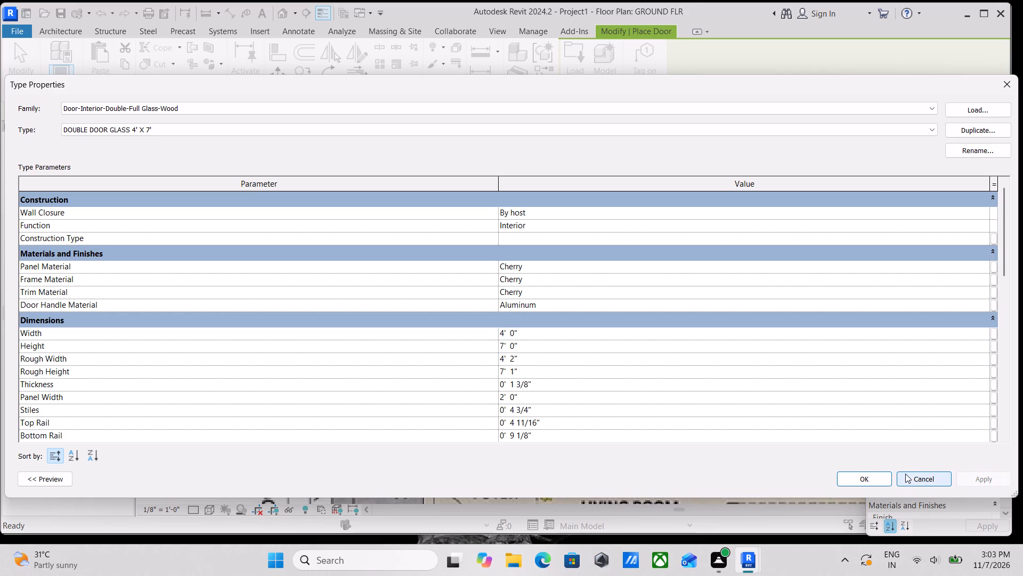
pyautogui.click(858, 478)
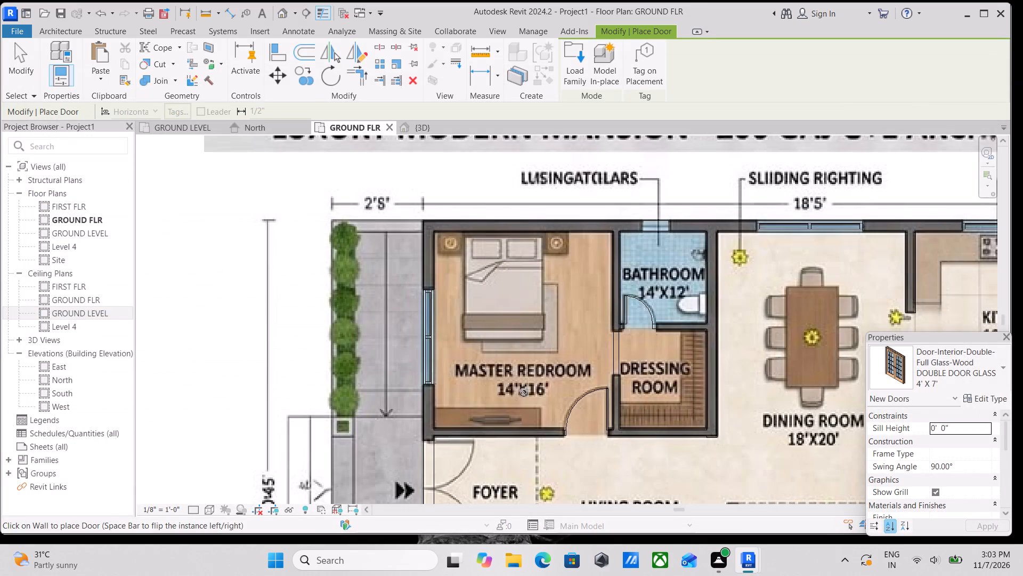
# Preview the 4' x 7' double glass door at the foyer entrance and compare its swing with the reference image.
pyautogui.scroll(-1, 476, 420)
pyautogui.moveTo(476, 420); pyautogui.dragTo(529, 295, button='middle')
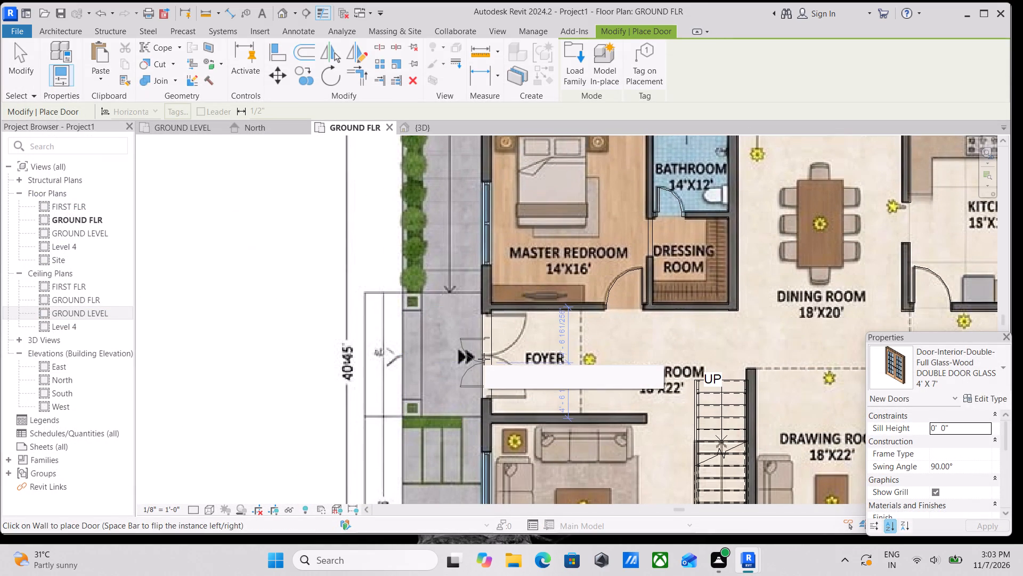
pyautogui.scroll(4, 484, 359)
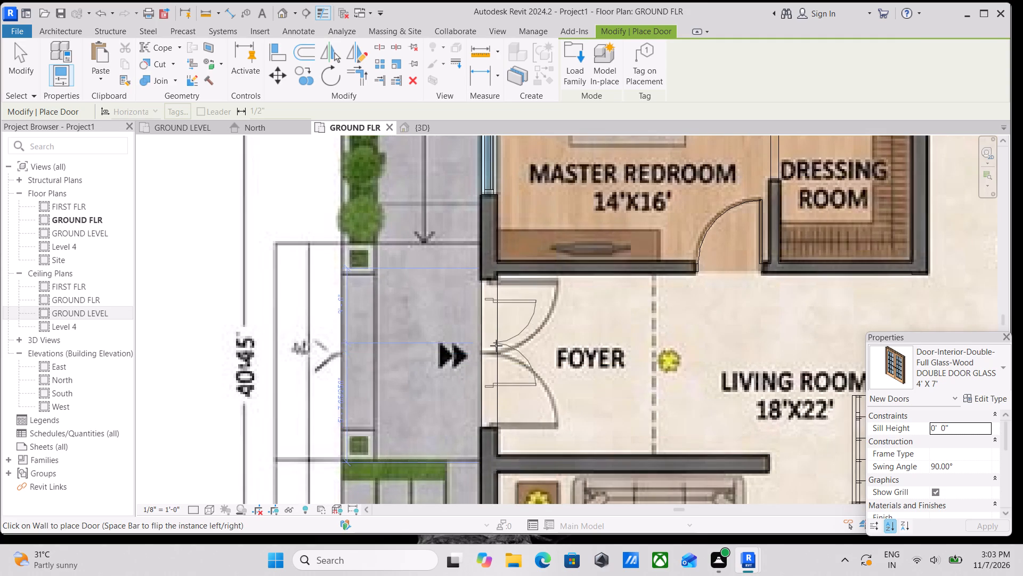
pyautogui.scroll(4, 496, 346)
pyautogui.scroll(-3, 496, 346)
pyautogui.scroll(7, 501, 347)
pyautogui.scroll(-9, 495, 366)
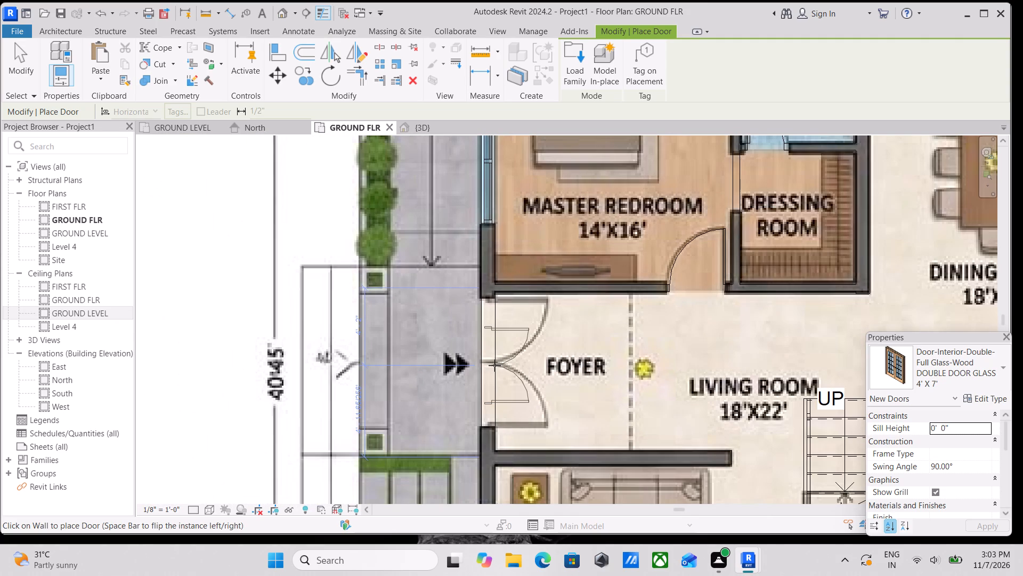
pyautogui.scroll(-1, 494, 365)
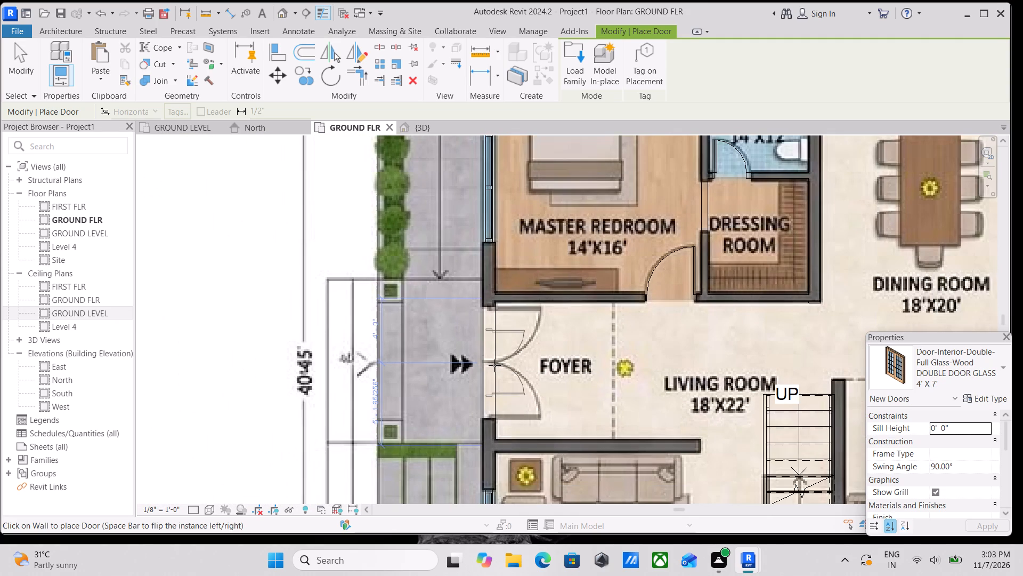
pyautogui.scroll(2, 494, 365)
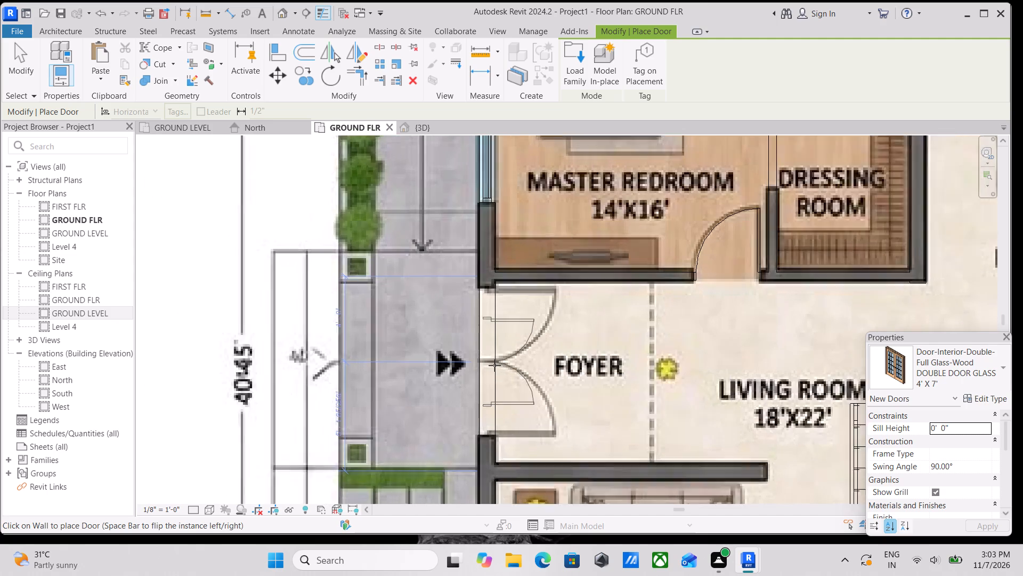
pyautogui.scroll(1, 494, 365)
pyautogui.scroll(-20, 494, 365)
pyautogui.scroll(-2, 494, 365)
pyautogui.scroll(4, 494, 365)
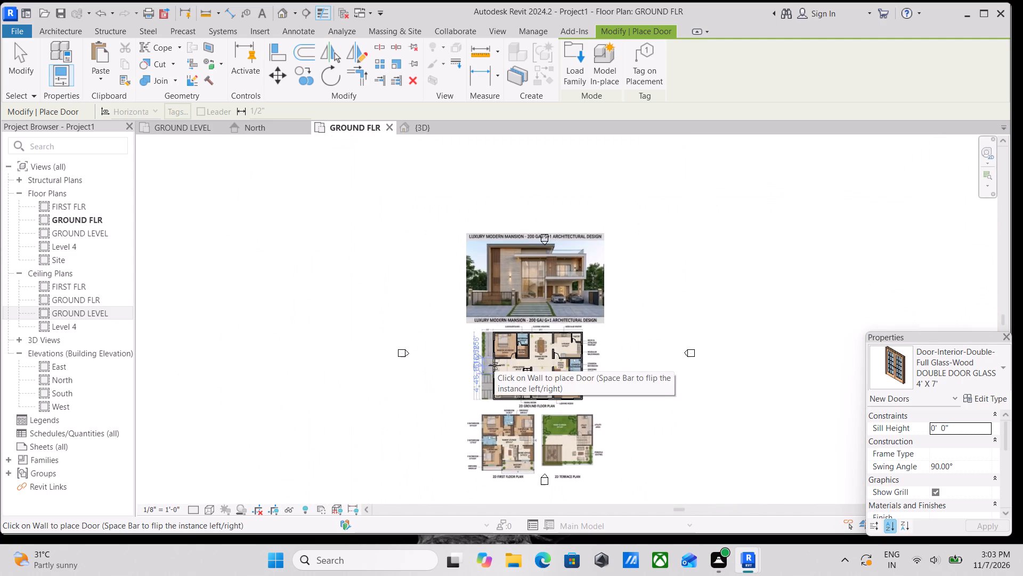
pyautogui.scroll(6, 494, 365)
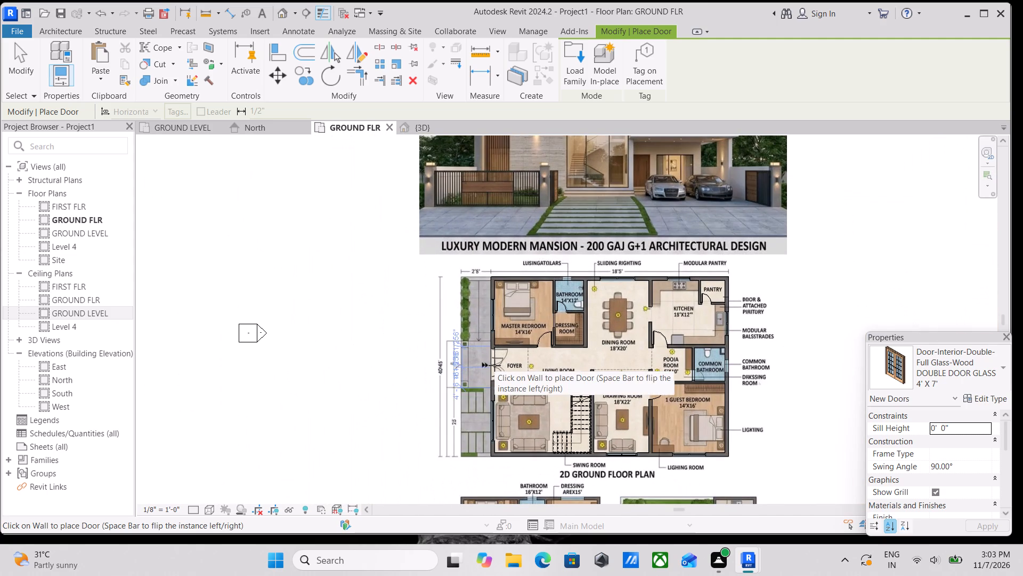
pyautogui.scroll(3, 499, 375)
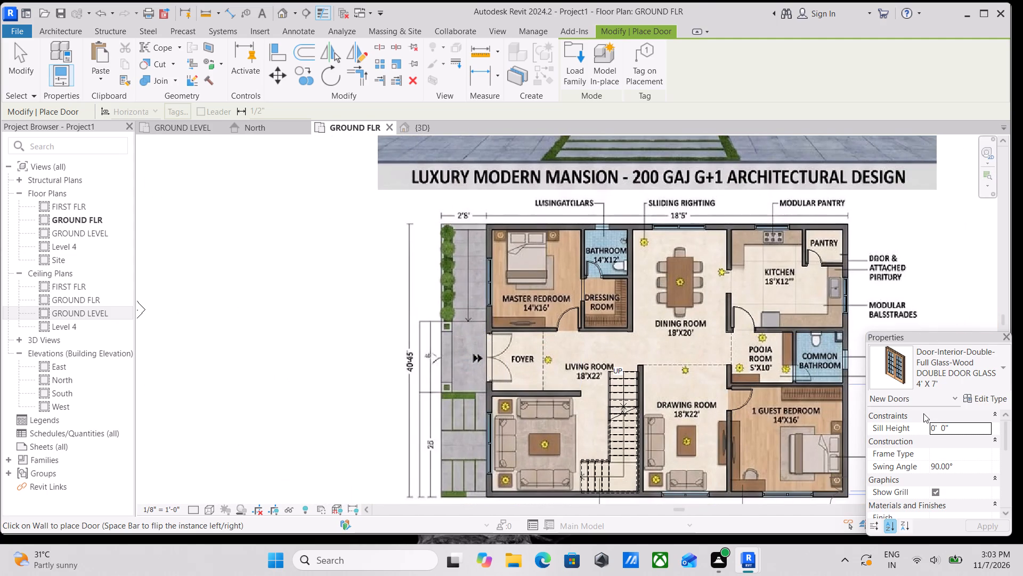
pyautogui.scroll(4, 489, 359)
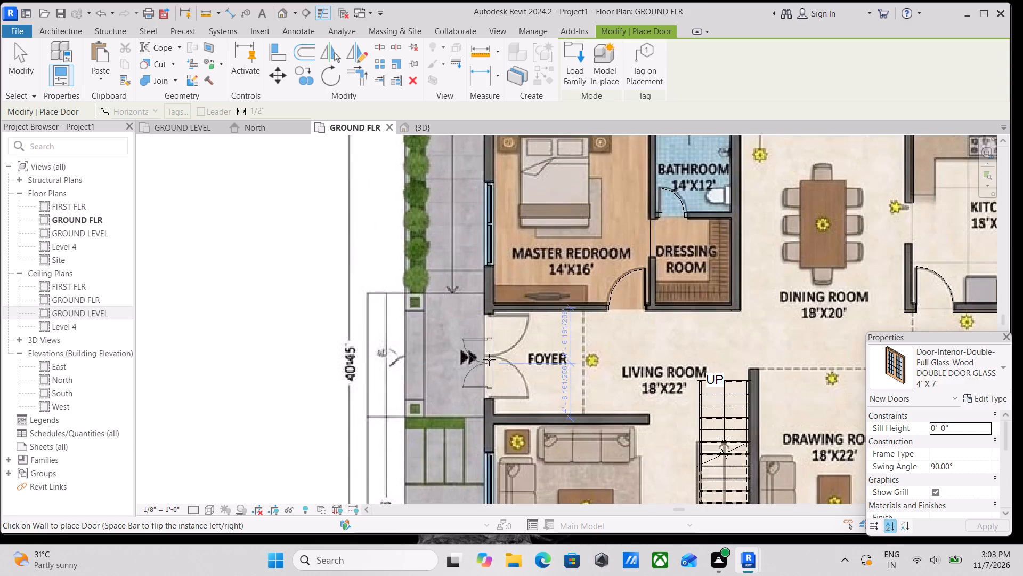
pyautogui.scroll(9, 496, 359)
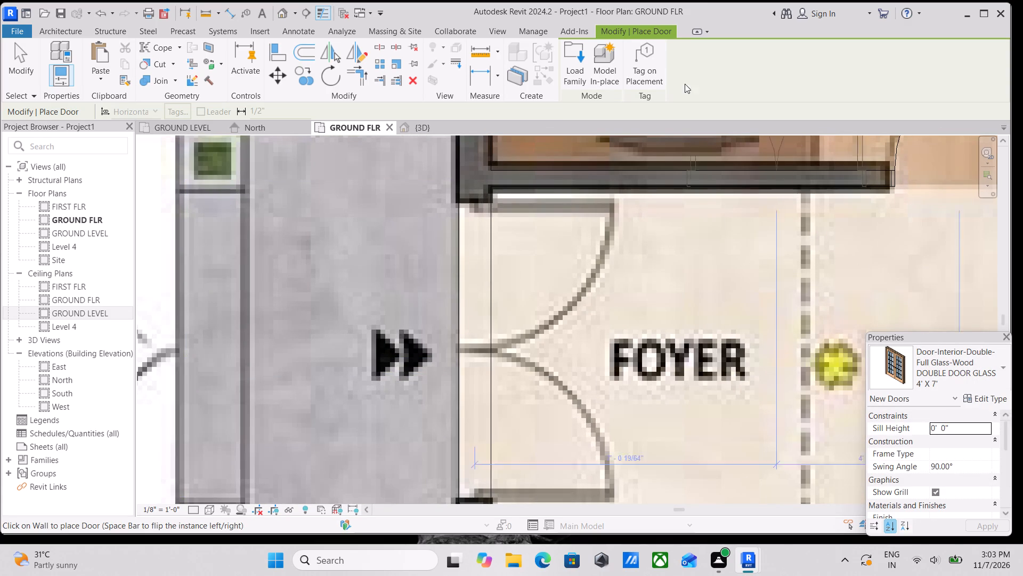
# Compare double door families in the library's main Doors folder and open Door-Double-Glass for loading.
pyautogui.click(577, 50)
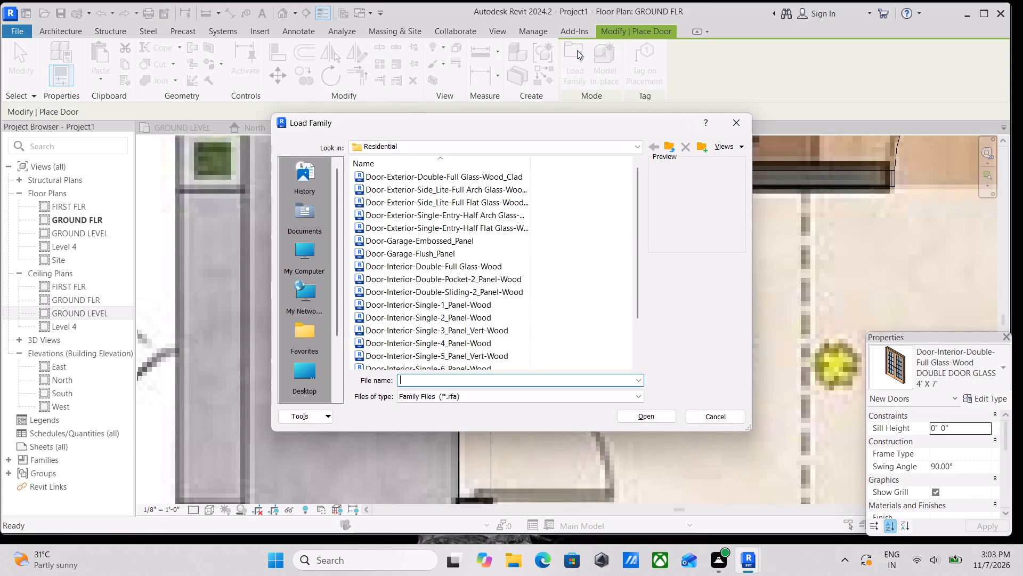
pyautogui.scroll(-1, 393, 233)
pyautogui.scroll(-2, 426, 262)
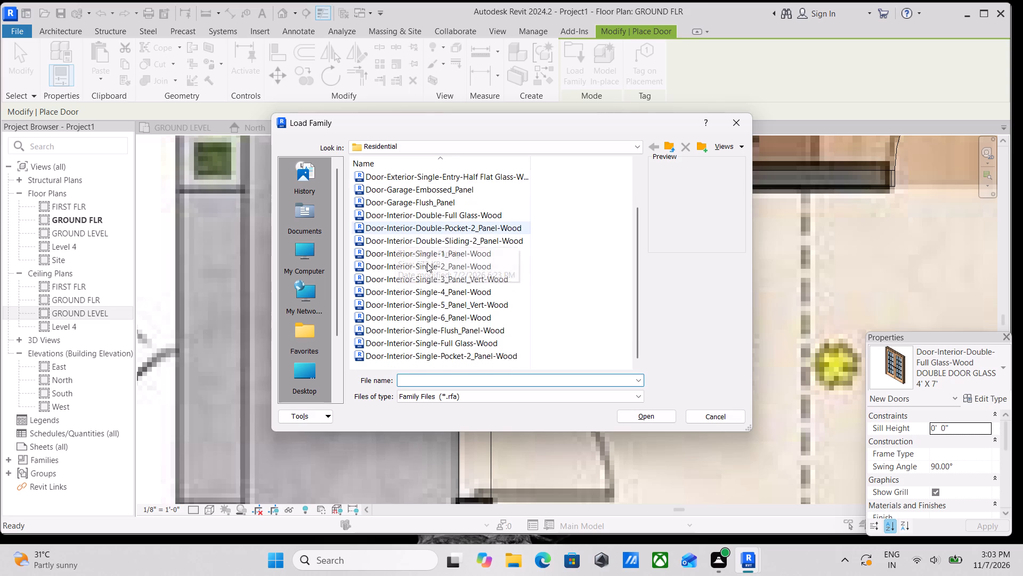
pyautogui.scroll(4, 427, 263)
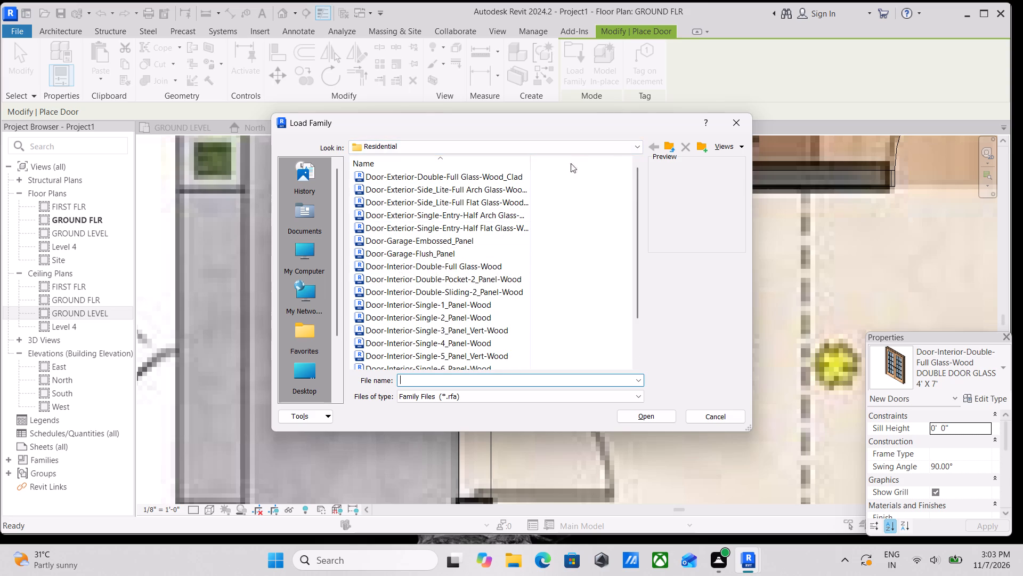
pyautogui.click(619, 146)
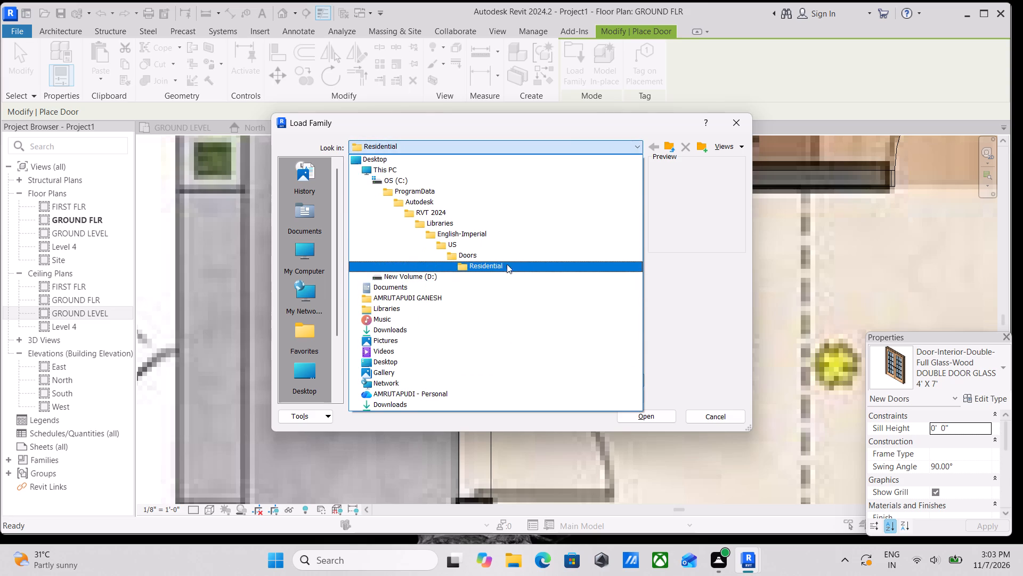
pyautogui.click(505, 260)
pyautogui.click(432, 231)
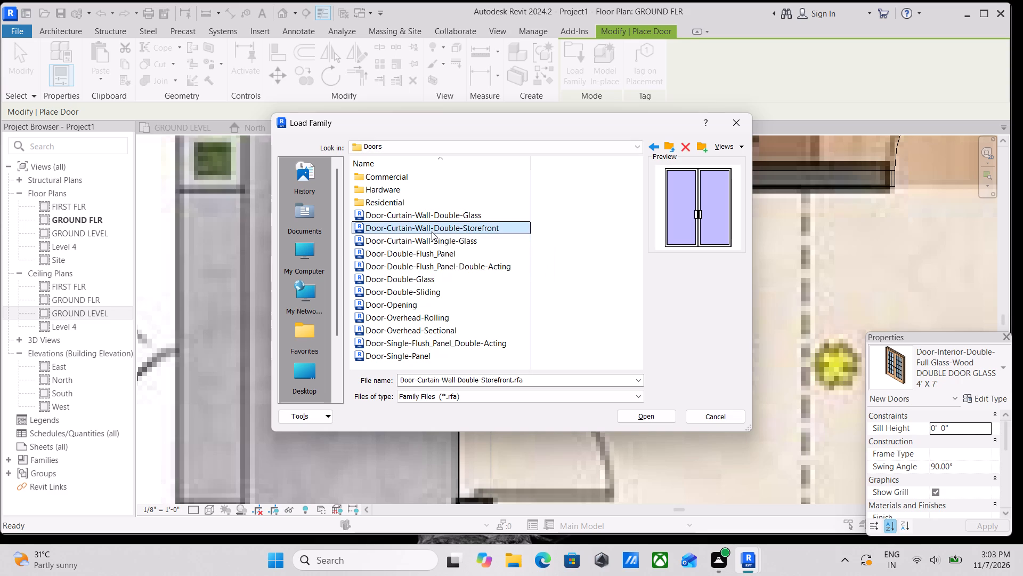
pyautogui.click(432, 260)
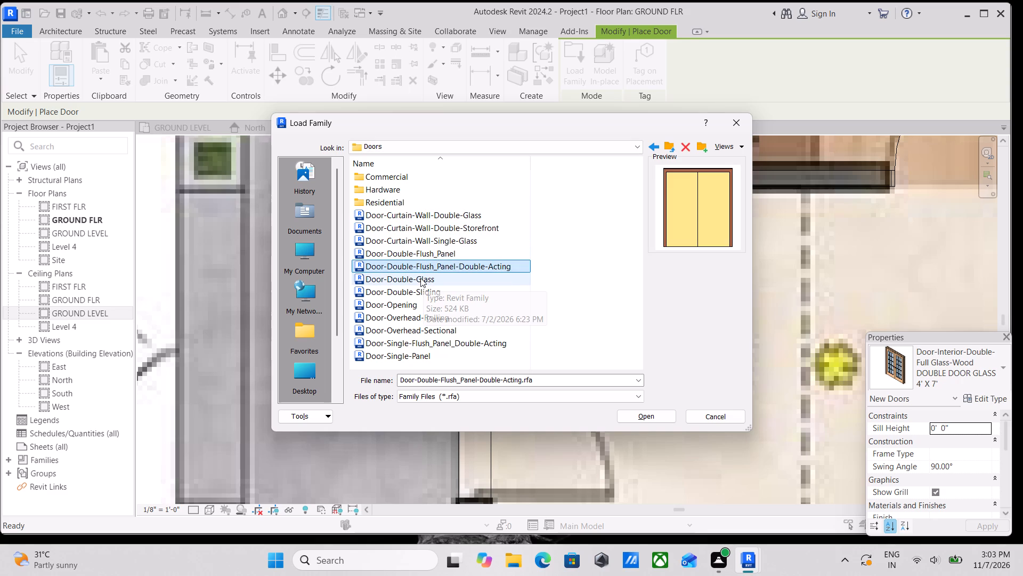
pyautogui.click(420, 278)
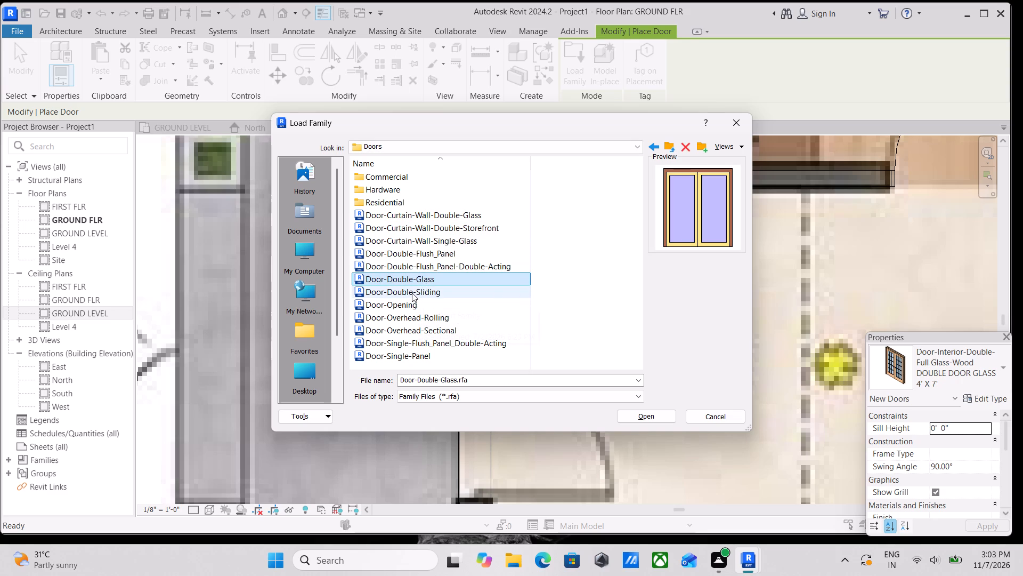
pyautogui.click(412, 293)
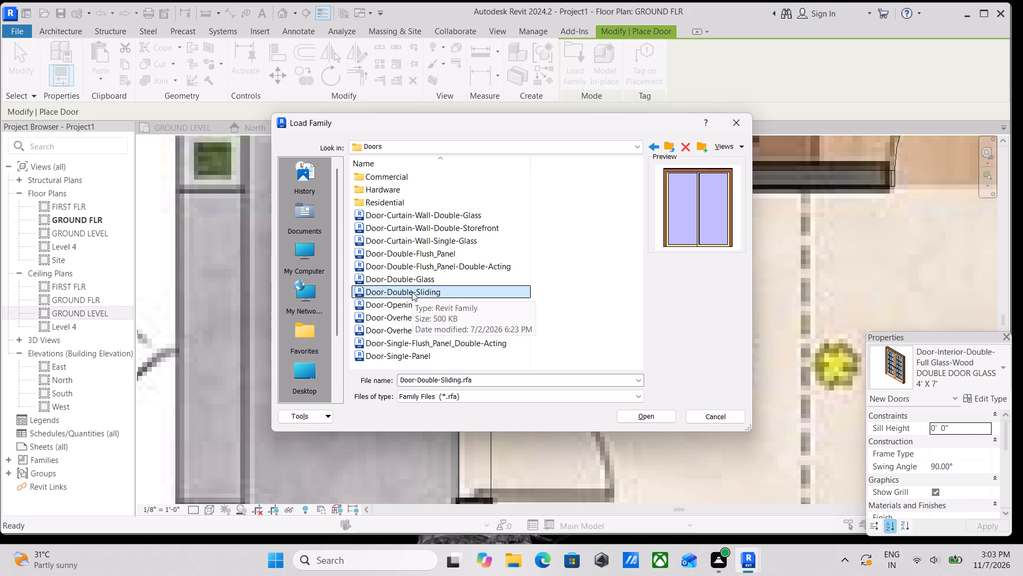
pyautogui.click(413, 284)
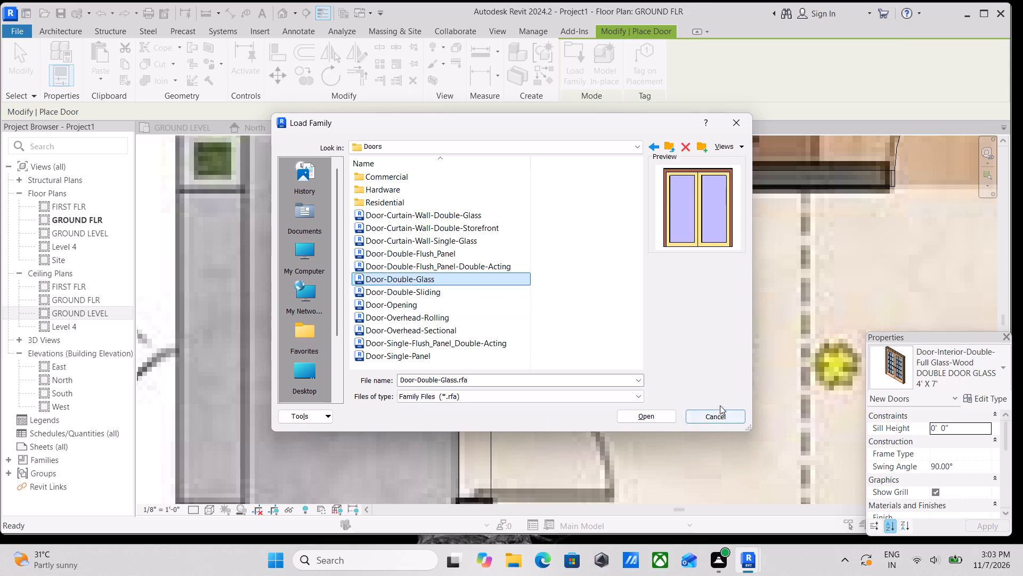
pyautogui.click(632, 417)
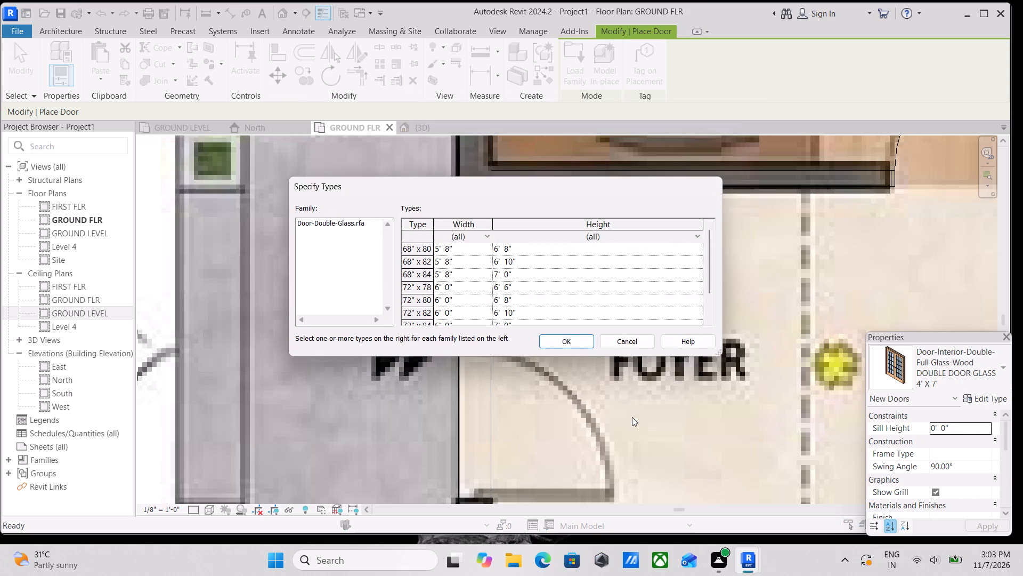
# Load the 72" x 84" type of the Door-Double-Glass family.
pyautogui.scroll(-1, 467, 290)
pyautogui.scroll(1, 470, 281)
pyautogui.scroll(-1, 461, 308)
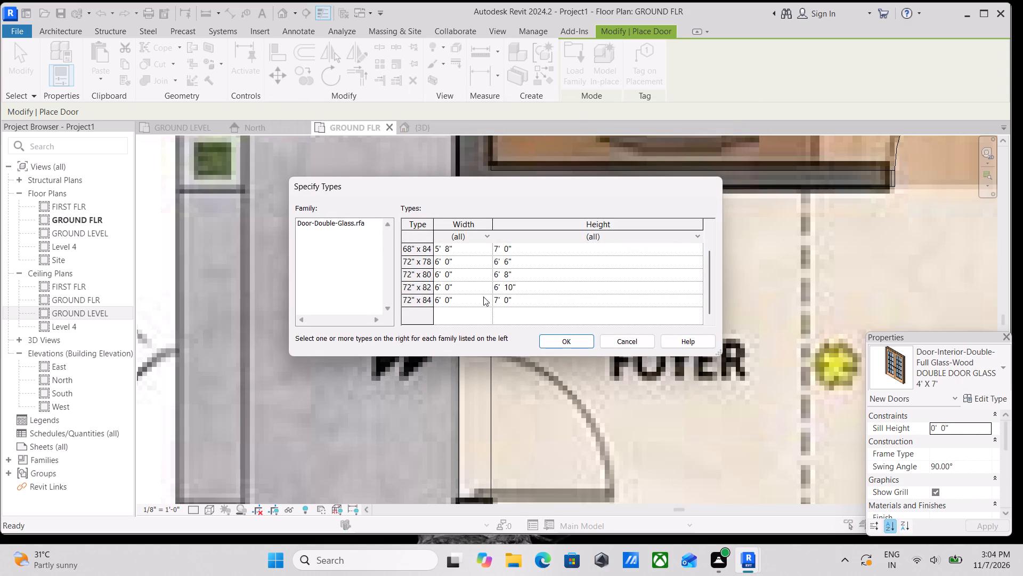
pyautogui.click(478, 300)
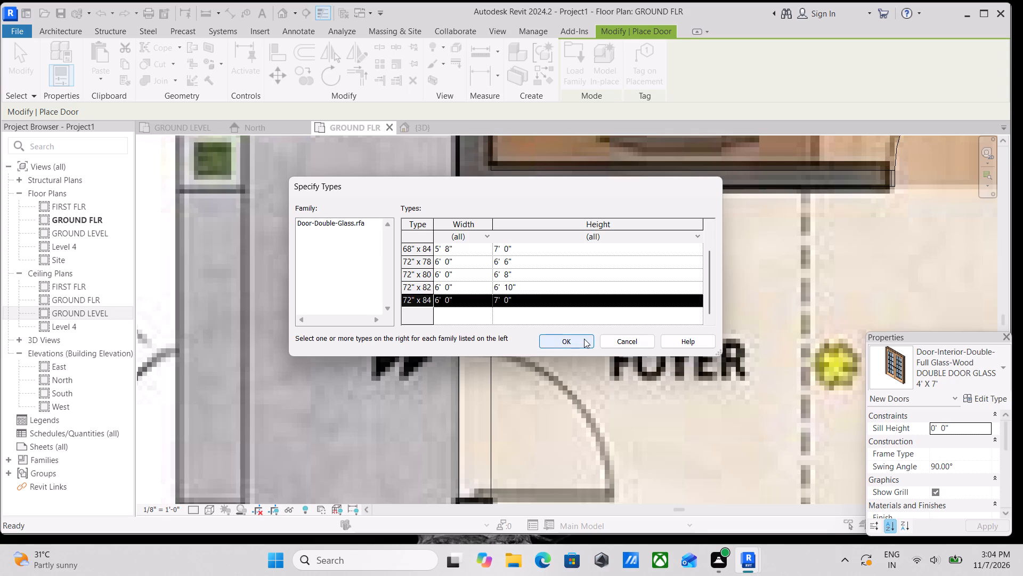
pyautogui.click(571, 342)
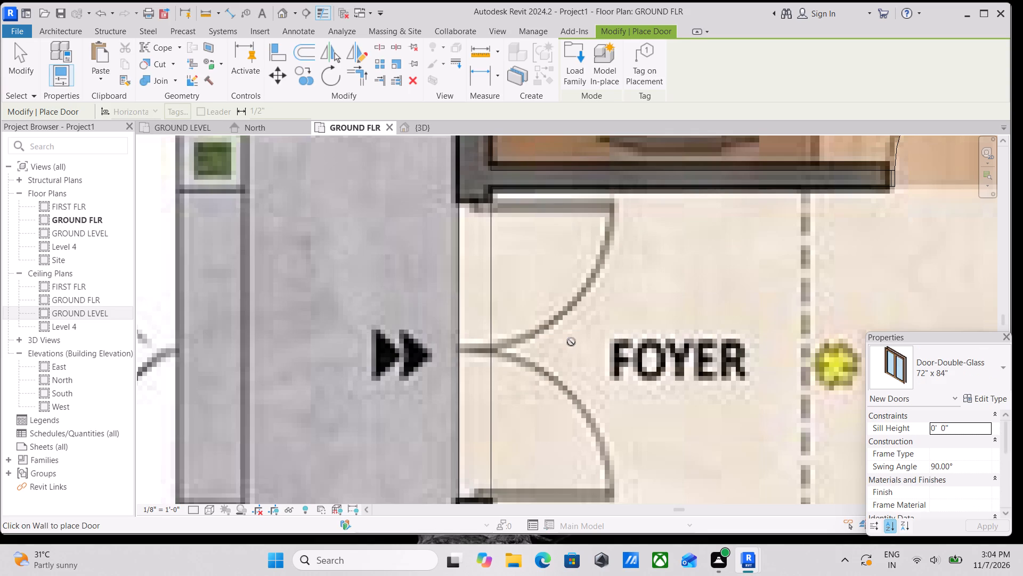
# Place the 72" x 84" double glass door in the exterior wall at the foyer entrance, matching the reference swing.
pyautogui.scroll(-2, 475, 348)
pyautogui.click(475, 348)
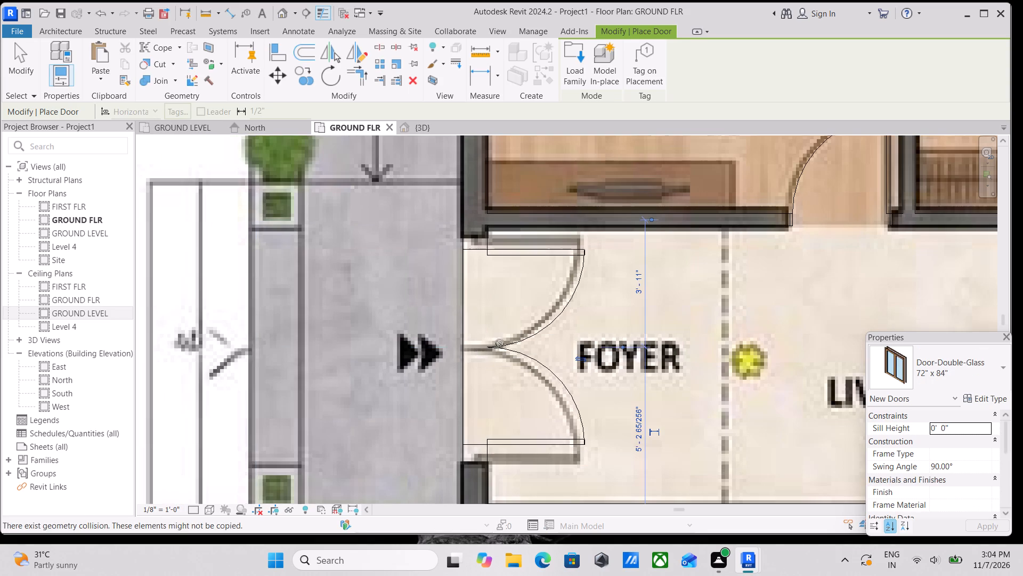
pyautogui.scroll(-3, 529, 339)
pyautogui.moveTo(529, 339); pyautogui.dragTo(626, 285, button='middle')
pyautogui.scroll(-1, 622, 309)
pyautogui.moveTo(623, 311); pyautogui.dragTo(681, 378, button='middle')
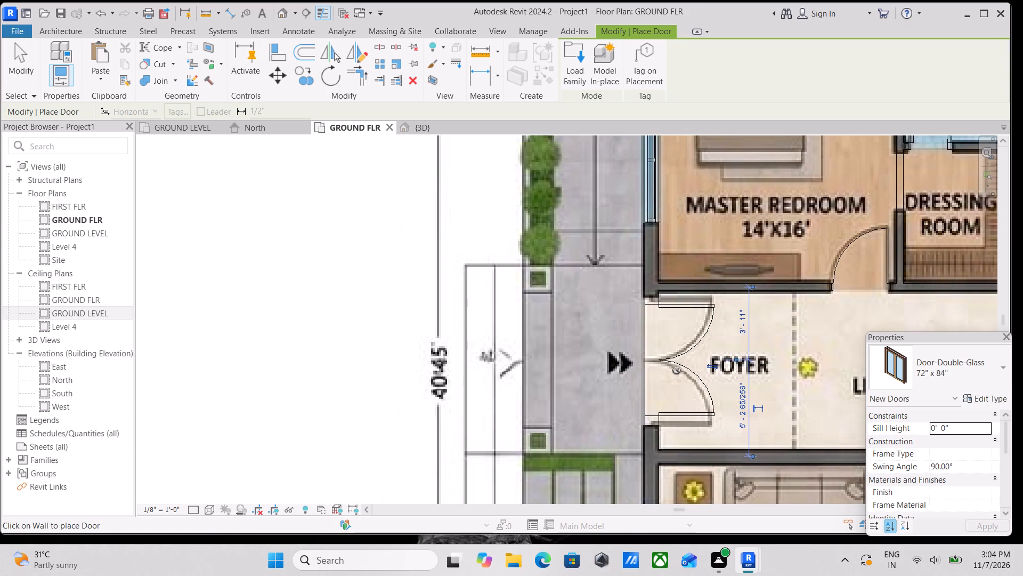
pyautogui.press('Escape')
# Inspect the foyer's double glass door from the outside in the 3D view.
pyautogui.click(420, 132)
pyautogui.scroll(-3, 523, 295)
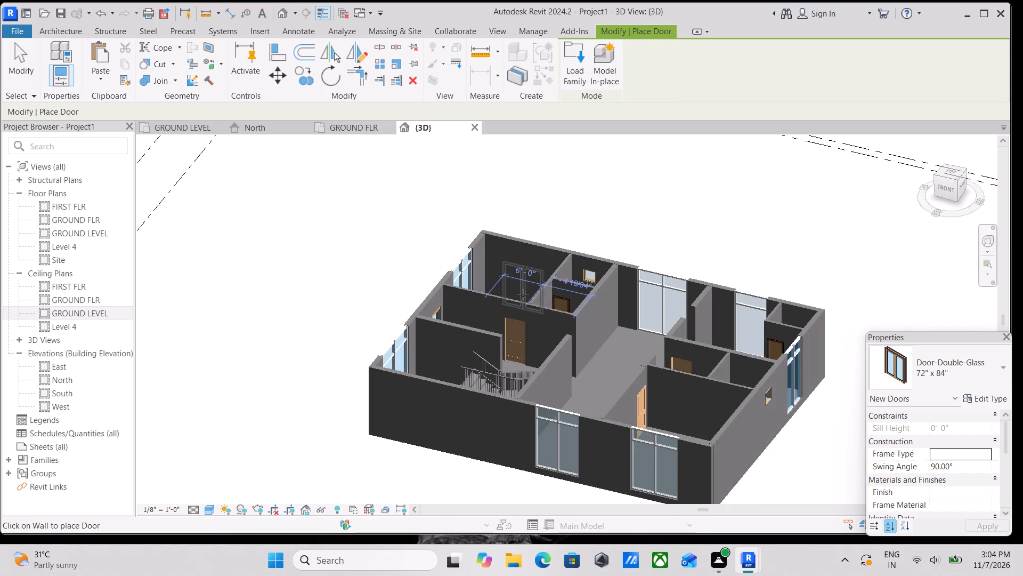
pyautogui.press('Escape')
pyautogui.scroll(3, 565, 410)
pyautogui.scroll(-4, 564, 405)
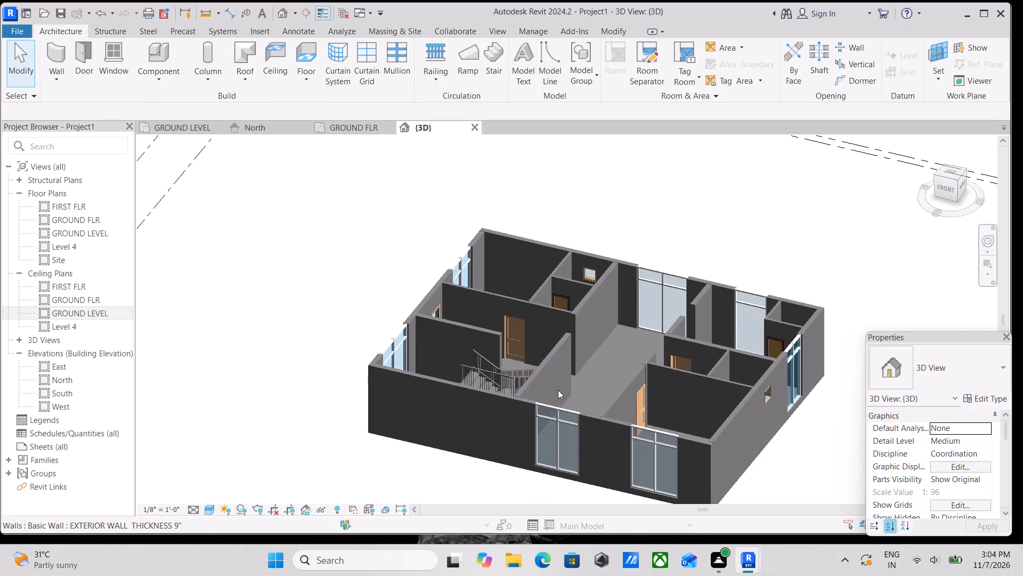
pyautogui.moveTo(557, 386); pyautogui.dragTo(697, 322, button='middle')
pyautogui.keyDown('shift'); pyautogui.moveTo(582, 403); pyautogui.dragTo(768, 370, button='middle'); pyautogui.keyUp('shift')
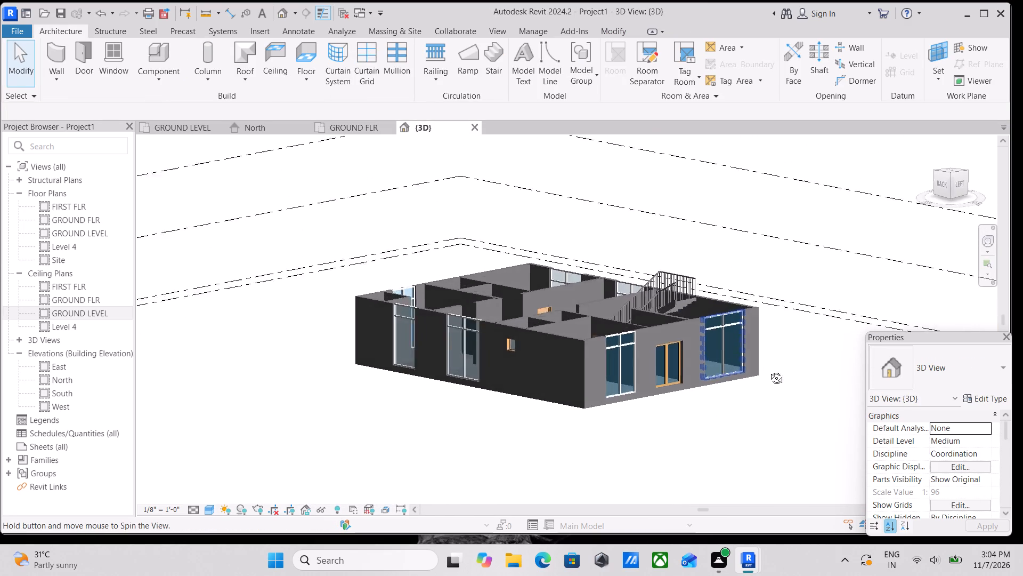
pyautogui.keyDown('shift'); pyautogui.moveTo(768, 370); pyautogui.dragTo(769, 372, button='middle'); pyautogui.keyUp('shift')
pyautogui.scroll(2, 761, 372)
pyautogui.scroll(4, 651, 364)
pyautogui.keyDown('shift'); pyautogui.moveTo(693, 369); pyautogui.dragTo(662, 448, button='middle'); pyautogui.keyUp('shift')
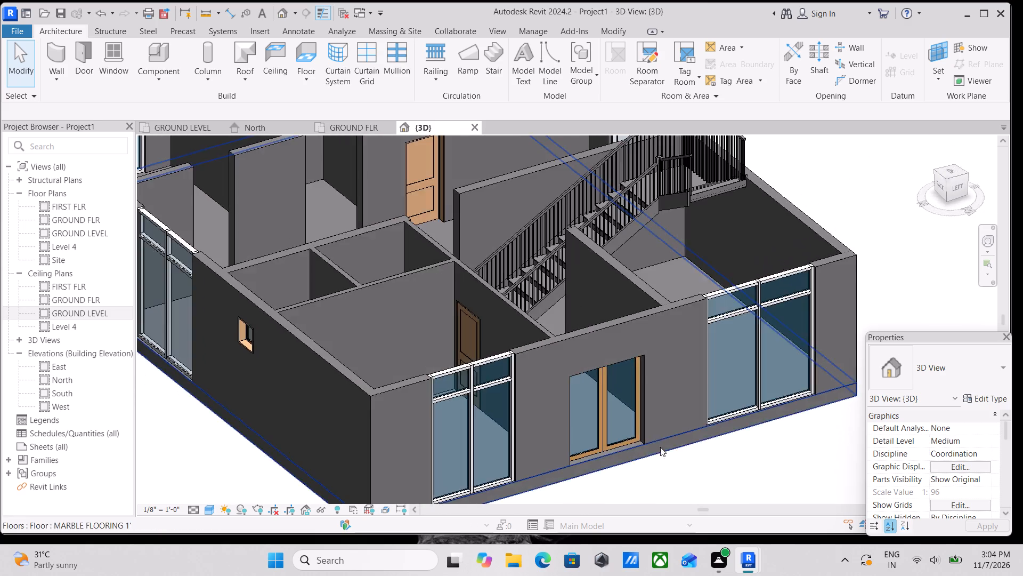
# Inspect the ground floor model in 3D from several sides, covering the interior rooms, staircase, doors and glazed exterior walls.
pyautogui.moveTo(653, 434); pyautogui.dragTo(606, 409, button='middle')
pyautogui.keyDown('shift'); pyautogui.scroll(2, 606, 408); pyautogui.keyUp('shift')
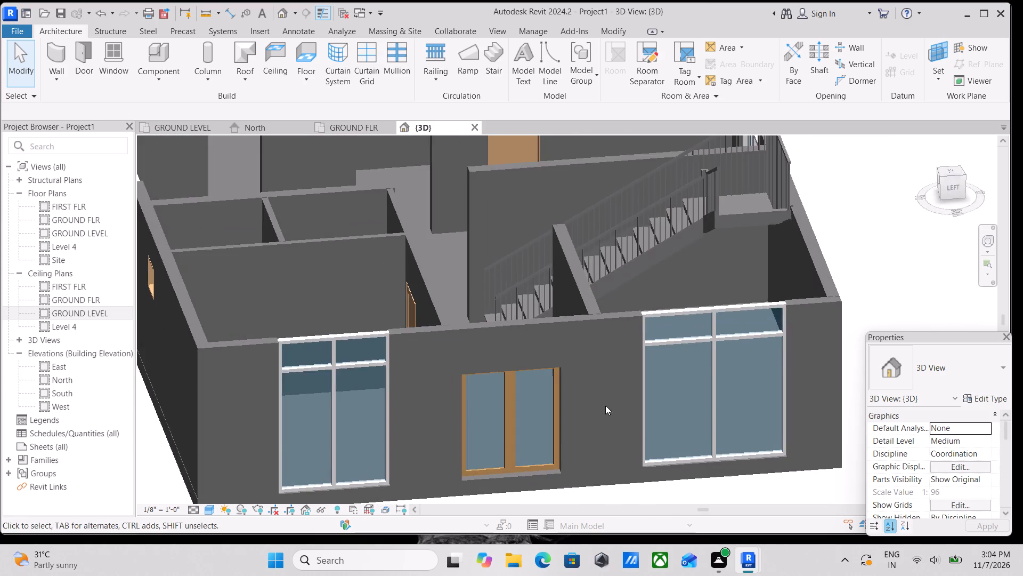
pyautogui.keyDown('shift'); pyautogui.scroll(-1, 596, 391); pyautogui.keyUp('shift')
pyautogui.keyDown('shift'); pyautogui.moveTo(572, 370); pyautogui.dragTo(513, 349, button='middle'); pyautogui.keyUp('shift')
pyautogui.scroll(-2, 568, 311)
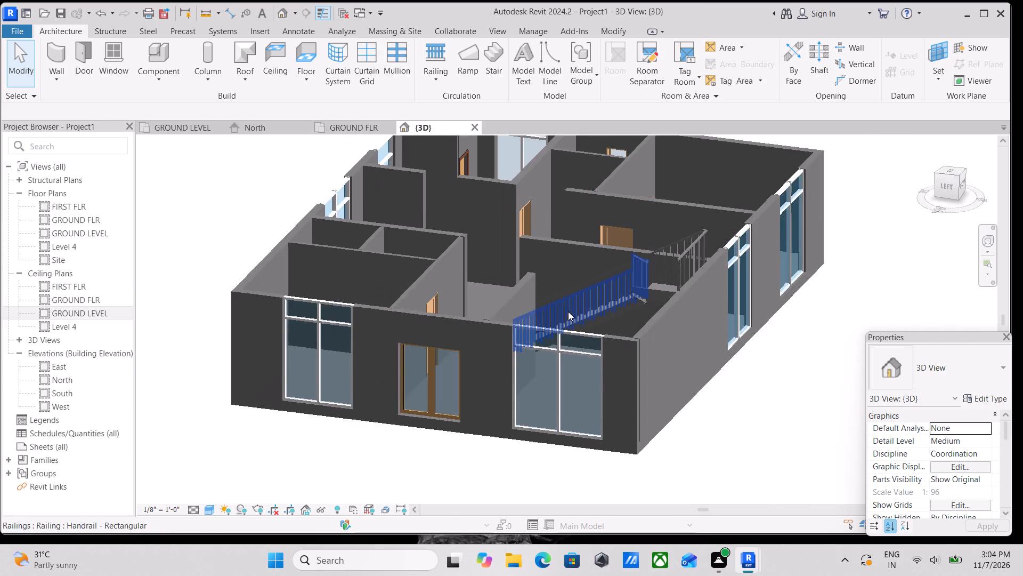
pyautogui.scroll(-1, 568, 311)
pyautogui.moveTo(570, 312); pyautogui.dragTo(722, 321, button='middle')
pyautogui.keyDown('shift'); pyautogui.moveTo(714, 327); pyautogui.dragTo(516, 389, button='middle'); pyautogui.keyUp('shift')
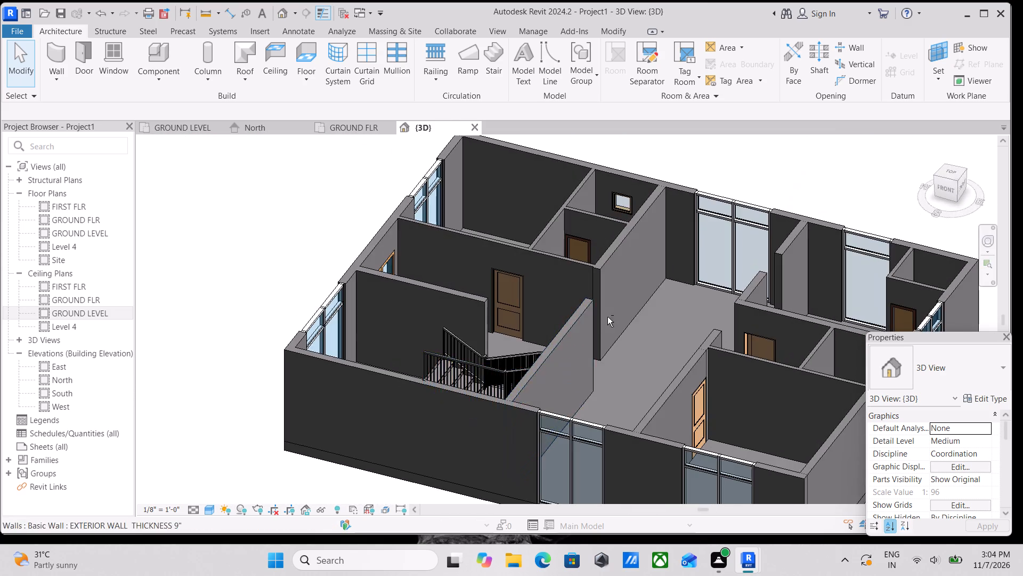
pyautogui.keyDown('shift'); pyautogui.moveTo(610, 320); pyautogui.dragTo(746, 279, button='middle'); pyautogui.keyUp('shift')
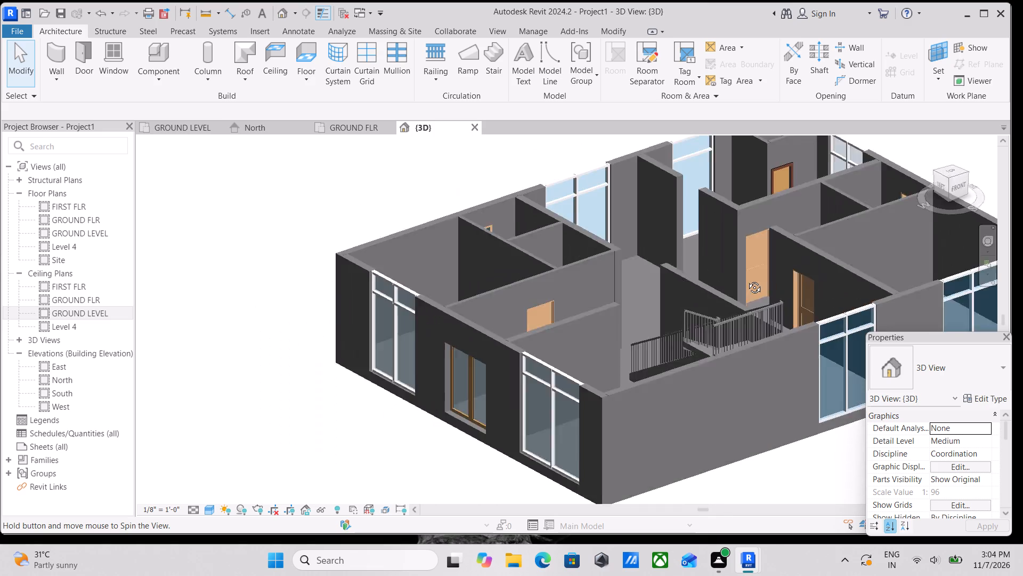
pyautogui.keyDown('shift'); pyautogui.moveTo(746, 279); pyautogui.dragTo(764, 290, button='middle'); pyautogui.keyUp('shift')
pyautogui.keyDown('shift'); pyautogui.moveTo(707, 323); pyautogui.dragTo(832, 274, button='middle'); pyautogui.keyUp('shift')
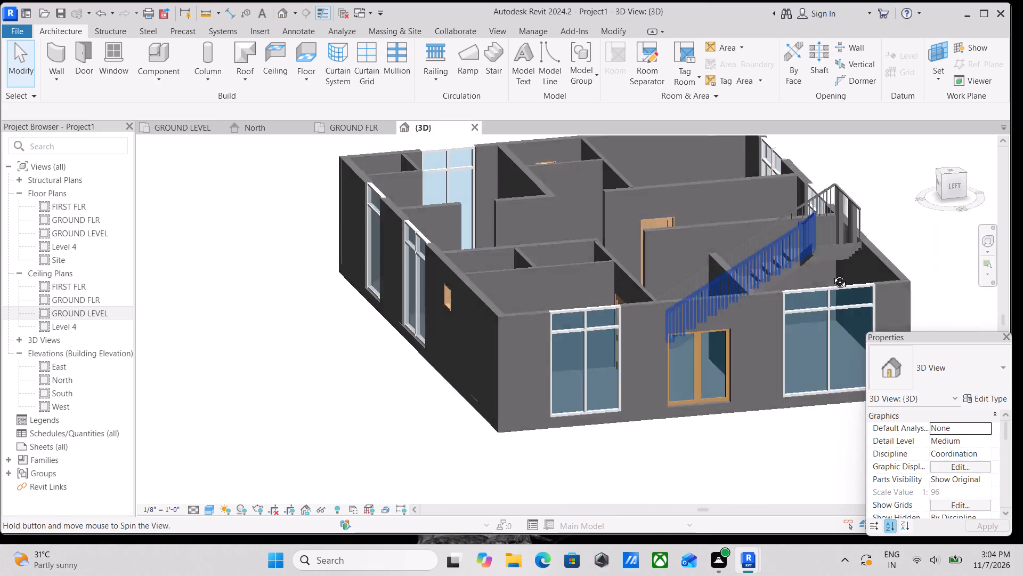
pyautogui.keyDown('shift'); pyautogui.moveTo(832, 274); pyautogui.dragTo(793, 268, button='middle'); pyautogui.keyUp('shift')
pyautogui.scroll(2, 687, 284)
pyautogui.keyDown('shift'); pyautogui.moveTo(694, 267); pyautogui.dragTo(864, 268, button='middle'); pyautogui.keyUp('shift')
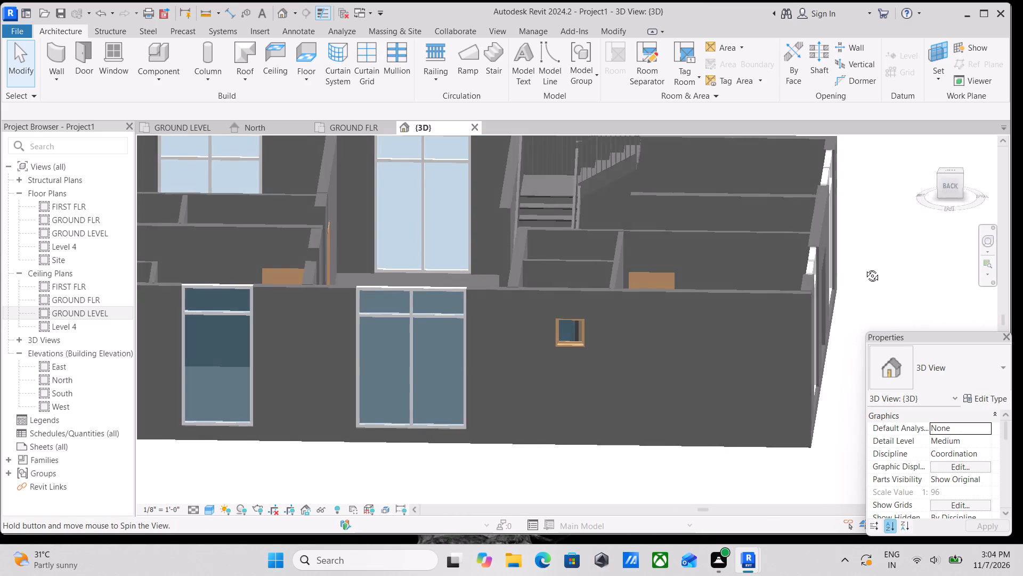
pyautogui.keyDown('shift'); pyautogui.moveTo(864, 268); pyautogui.dragTo(510, 304, button='middle'); pyautogui.keyUp('shift')
pyautogui.scroll(2, 684, 277)
pyautogui.keyDown('shift'); pyautogui.moveTo(700, 296); pyautogui.dragTo(750, 365, button='middle'); pyautogui.keyUp('shift')
pyautogui.keyDown('shift'); pyautogui.moveTo(621, 300); pyautogui.dragTo(646, 350, button='middle'); pyautogui.keyUp('shift')
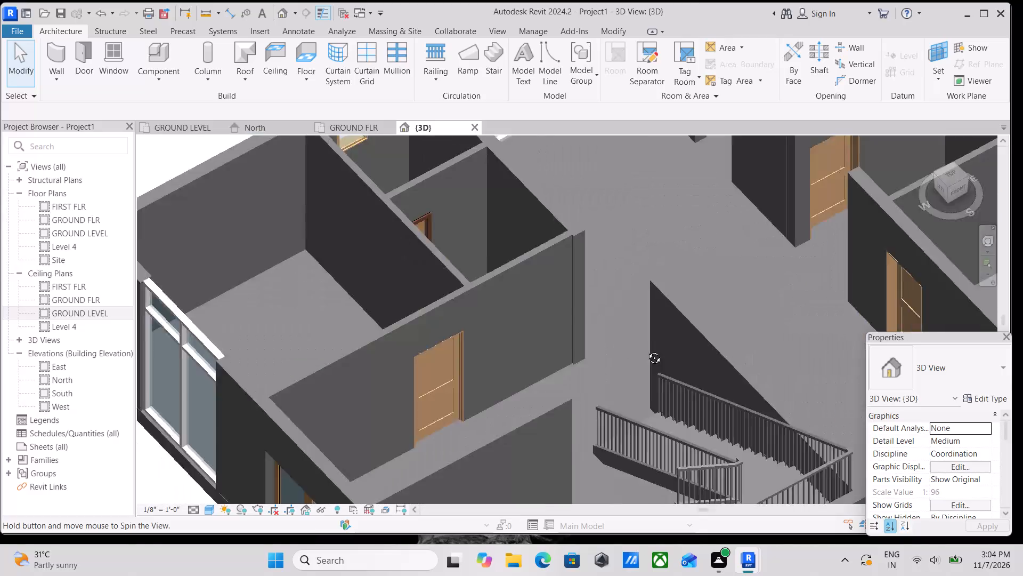
pyautogui.keyDown('shift'); pyautogui.moveTo(646, 350); pyautogui.dragTo(667, 357, button='middle'); pyautogui.keyUp('shift')
pyautogui.scroll(-5, 664, 352)
pyautogui.moveTo(664, 350); pyautogui.dragTo(681, 265, button='middle')
pyautogui.keyDown('shift'); pyautogui.moveTo(634, 325); pyautogui.dragTo(550, 255, button='middle'); pyautogui.keyUp('shift')
pyautogui.scroll(1, 554, 274)
pyautogui.scroll(-2, 532, 324)
pyautogui.moveTo(532, 324); pyautogui.dragTo(552, 265, button='middle')
pyautogui.keyDown('shift'); pyautogui.moveTo(573, 295); pyautogui.dragTo(585, 241, button='middle'); pyautogui.keyUp('shift')
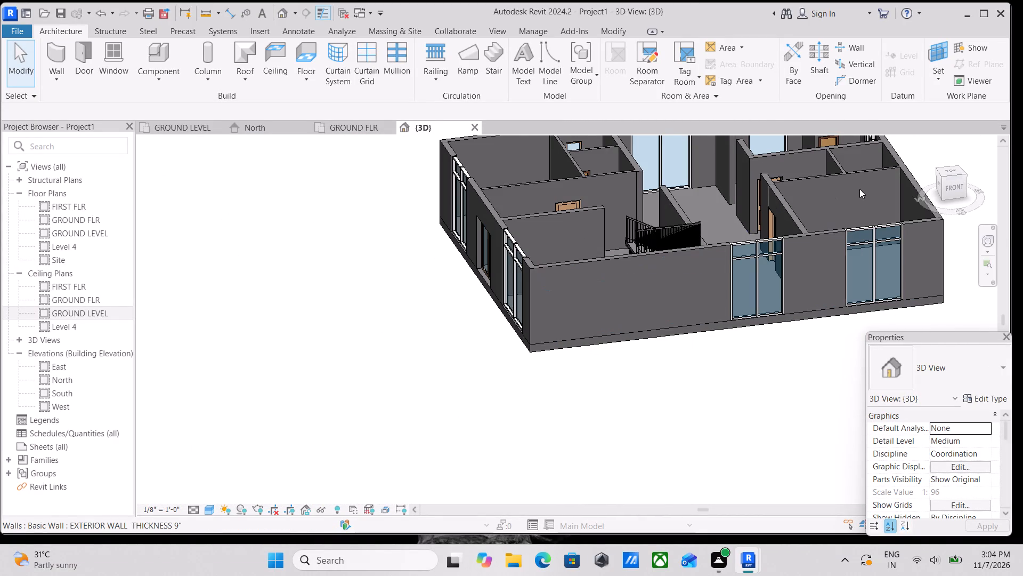
pyautogui.scroll(-4, 695, 226)
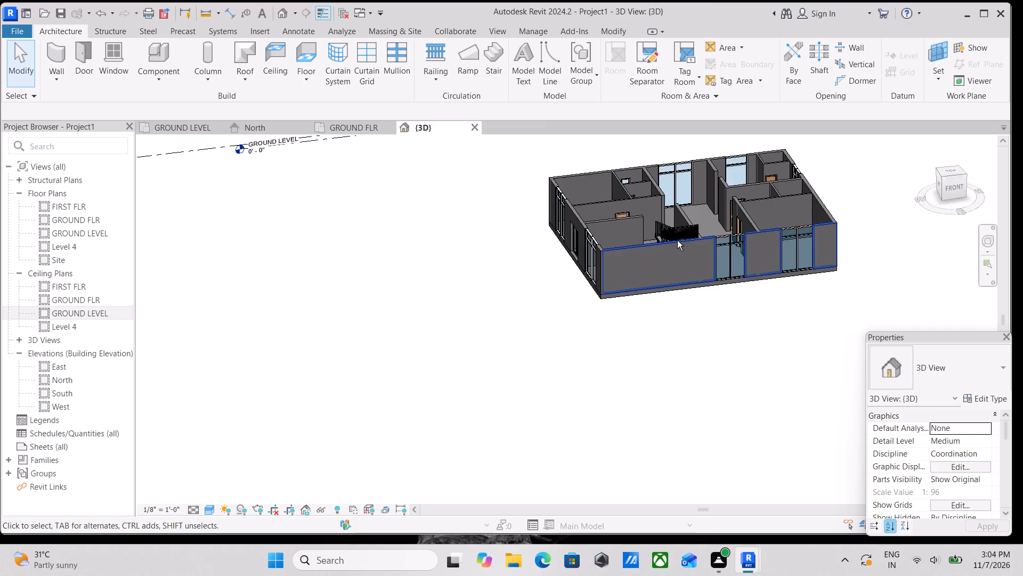
pyautogui.keyDown('shift'); pyautogui.moveTo(677, 241); pyautogui.dragTo(737, 386, button='middle'); pyautogui.keyUp('shift')
pyautogui.scroll(3, 691, 268)
pyautogui.moveTo(694, 265); pyautogui.dragTo(638, 375, button='middle')
pyautogui.scroll(6, 664, 330)
pyautogui.keyDown('shift'); pyautogui.moveTo(633, 301); pyautogui.dragTo(468, 284, button='middle'); pyautogui.keyUp('shift')
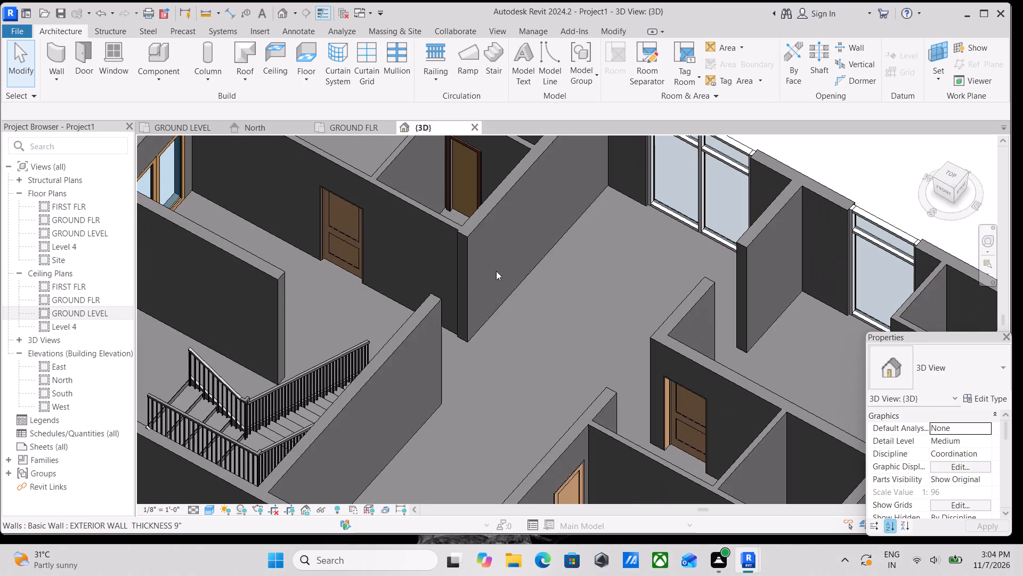
# Set the sill height of the fixed 24" x 24" window in the small back room's exterior wall to 7' 0".
pyautogui.moveTo(528, 262); pyautogui.dragTo(628, 465, button='middle')
pyautogui.keyDown('shift'); pyautogui.moveTo(628, 465); pyautogui.dragTo(634, 469, button='middle'); pyautogui.keyUp('shift')
pyautogui.moveTo(472, 326); pyautogui.dragTo(518, 287, button='middle')
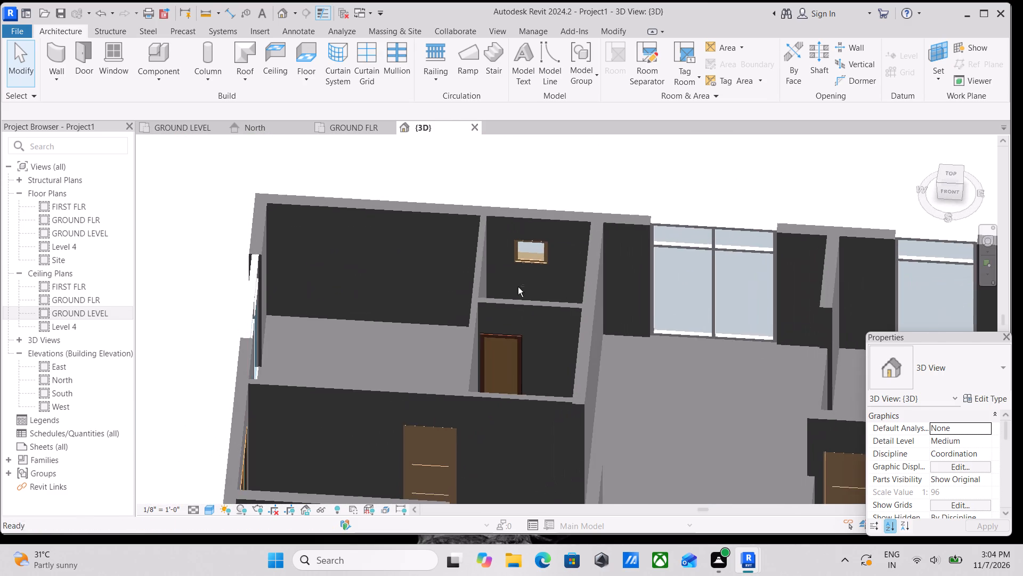
pyautogui.click(533, 253)
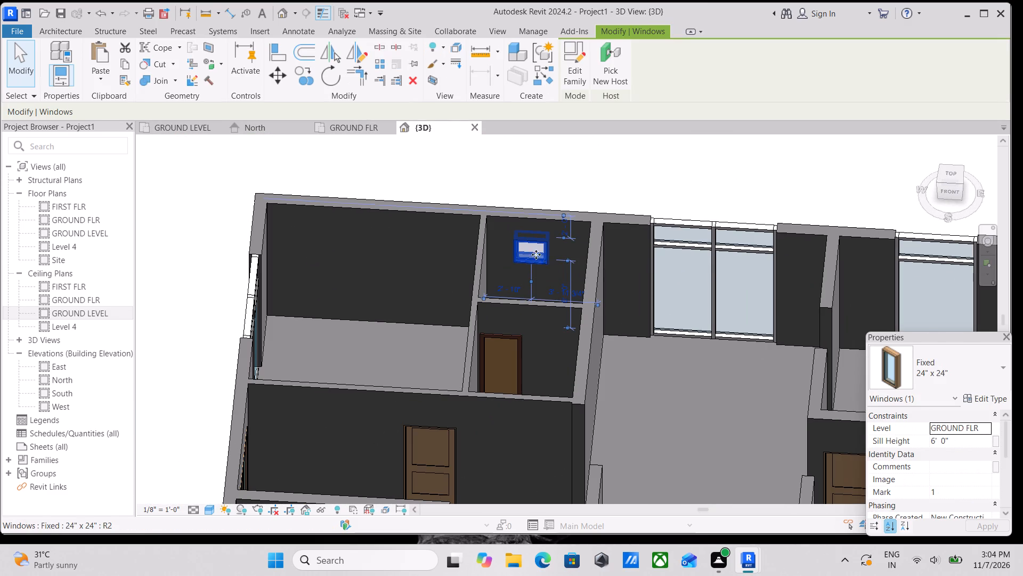
pyautogui.click(969, 445)
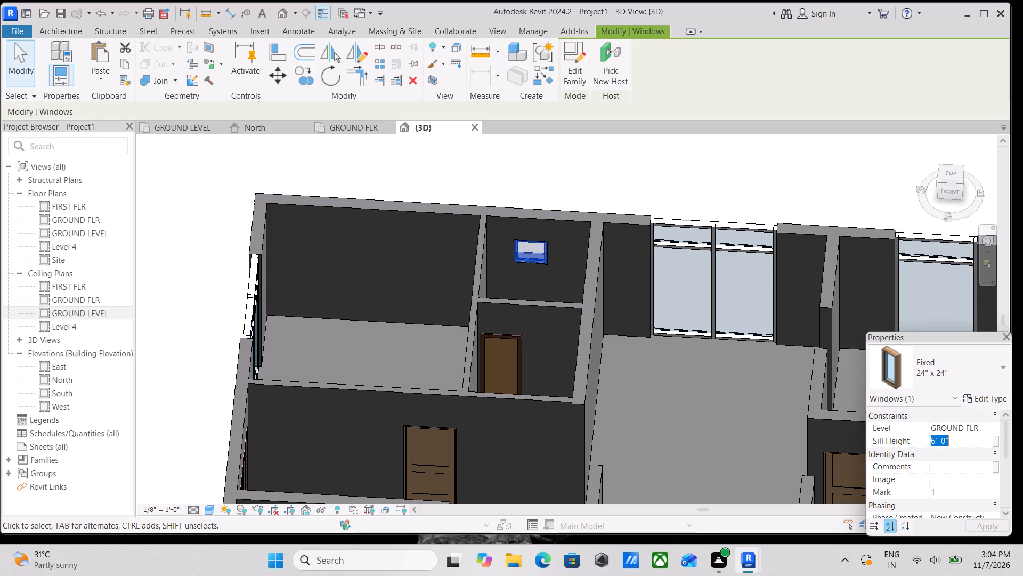
pyautogui.press('7')
pyautogui.press("'")
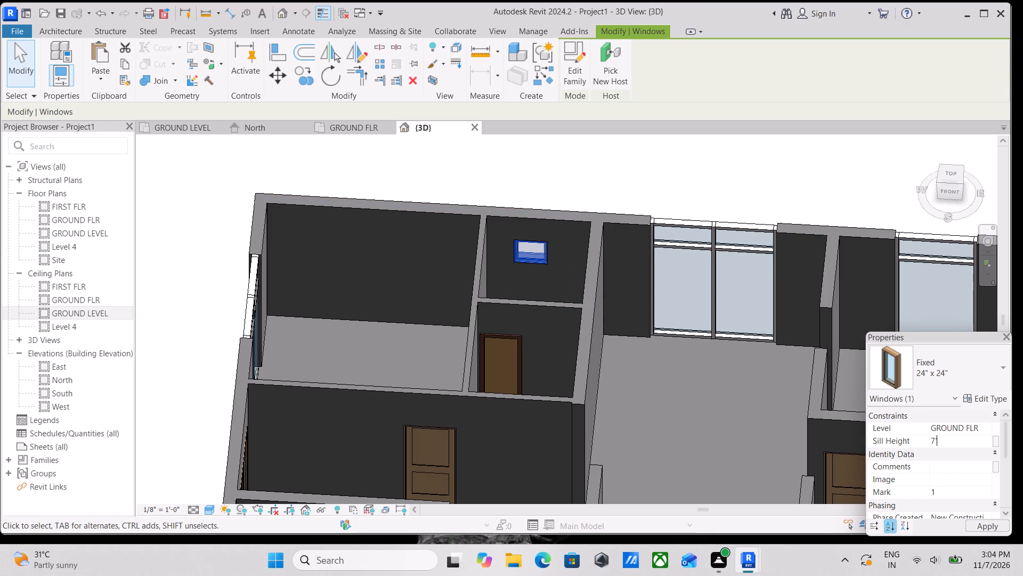
pyautogui.press('Return')
pyautogui.scroll(-2, 968, 420)
pyautogui.scroll(1, 863, 479)
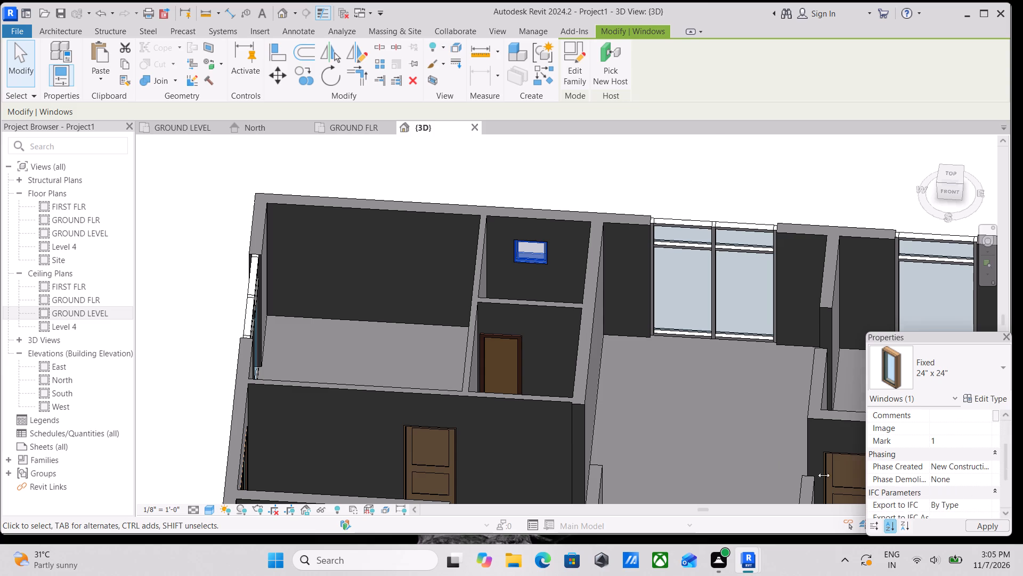
pyautogui.scroll(2, 824, 475)
pyautogui.scroll(-4, 673, 397)
pyautogui.press('Escape')
# Examine the instance properties of the other fixed 24" x 24" window, beside the tall curtain wall glazing on the building's right side.
pyautogui.scroll(-4, 600, 372)
pyautogui.moveTo(594, 374); pyautogui.dragTo(508, 333, button='middle')
pyautogui.keyDown('shift'); pyautogui.moveTo(741, 408); pyautogui.dragTo(624, 251, button='middle'); pyautogui.keyUp('shift')
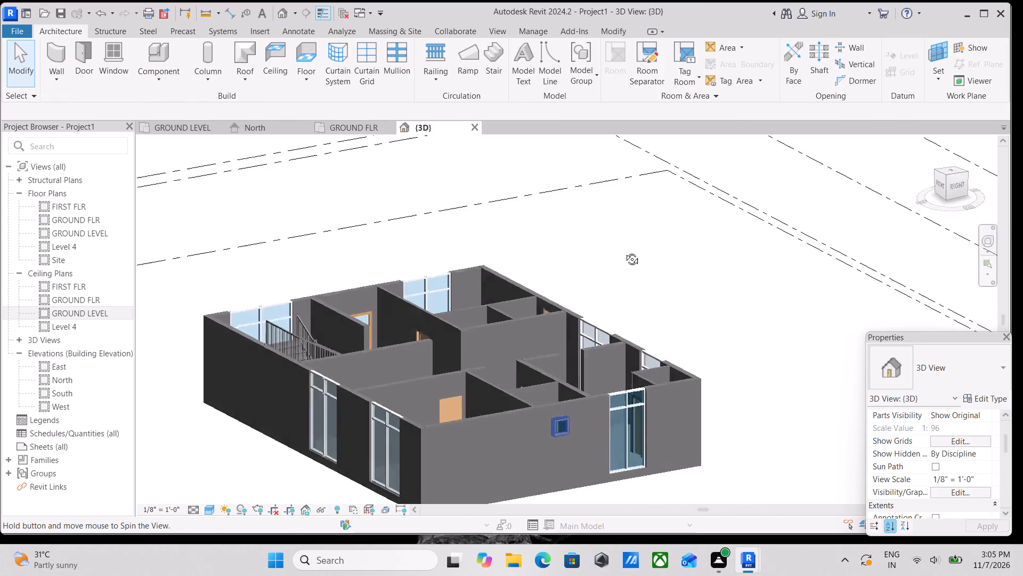
pyautogui.keyDown('shift'); pyautogui.moveTo(624, 251); pyautogui.dragTo(668, 274, button='middle'); pyautogui.keyUp('shift')
pyautogui.scroll(6, 669, 394)
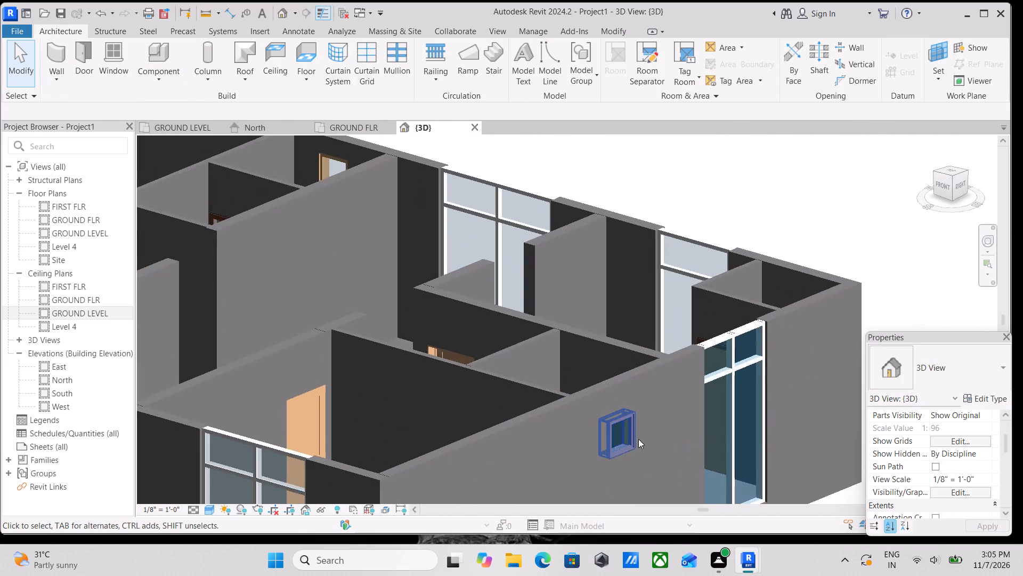
pyautogui.click(629, 434)
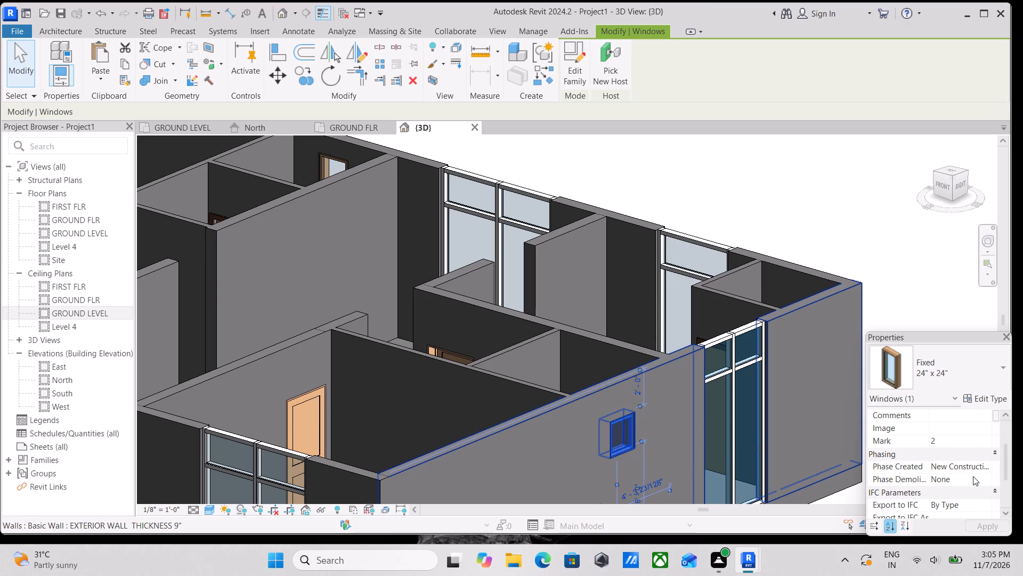
pyautogui.scroll(-4, 969, 474)
pyautogui.scroll(2, 935, 478)
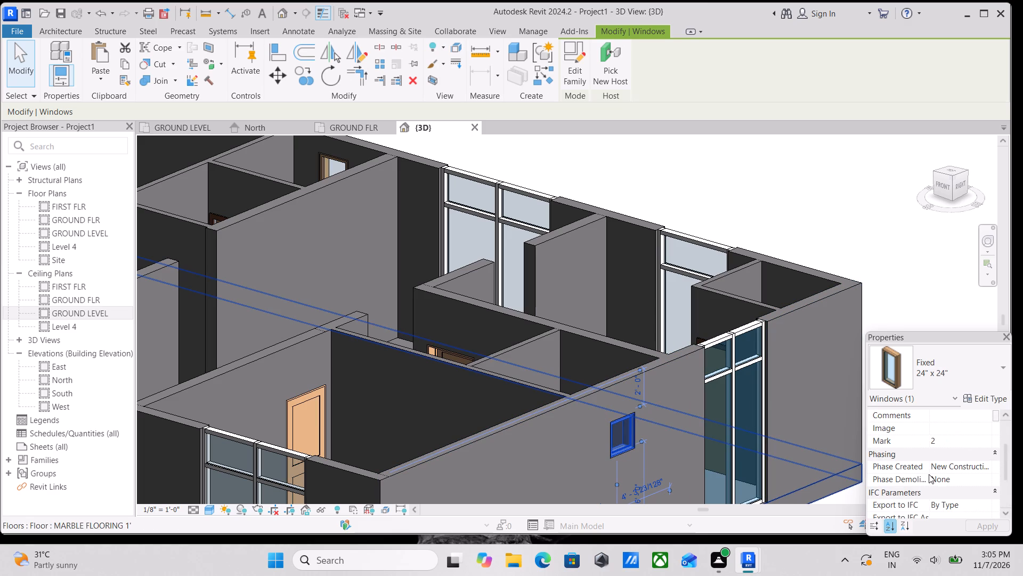
pyautogui.scroll(-2, 933, 462)
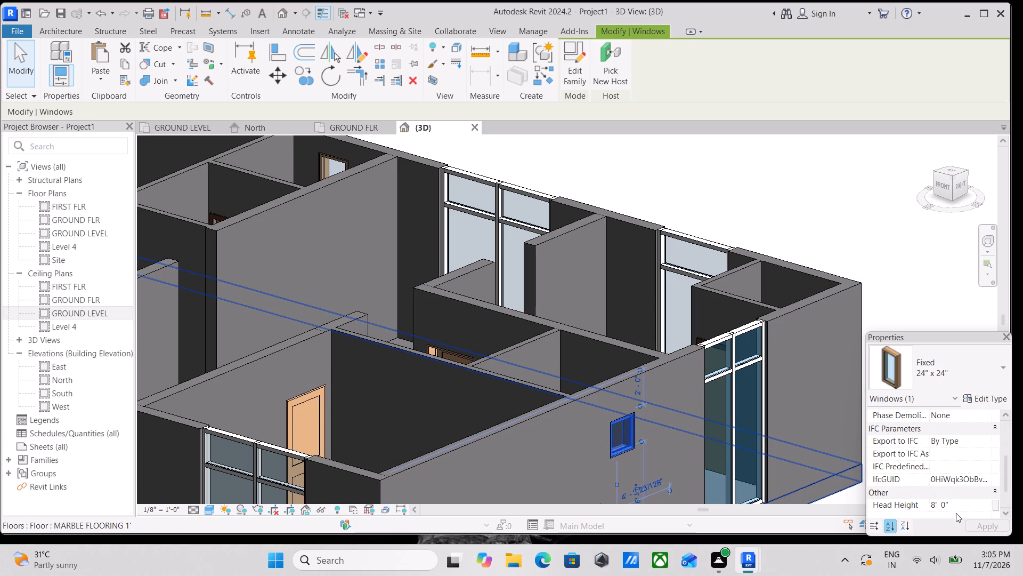
pyautogui.scroll(-2, 961, 494)
pyautogui.scroll(-2, 671, 458)
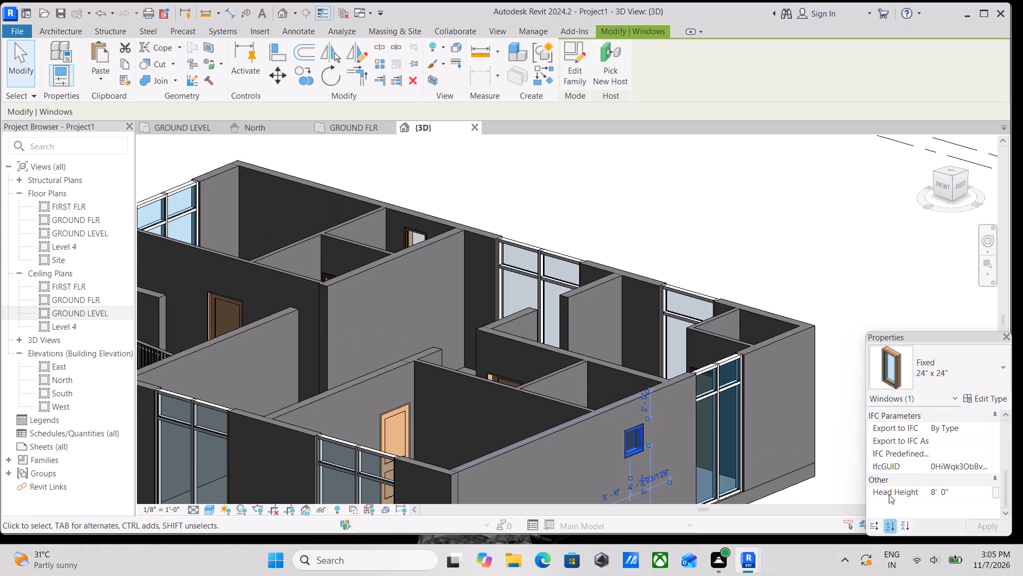
pyautogui.scroll(3, 857, 499)
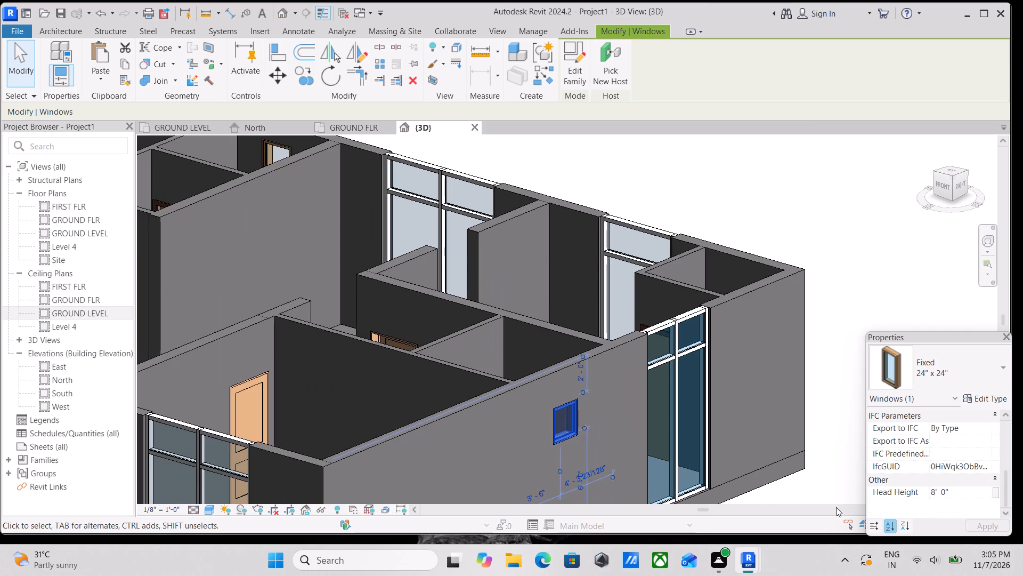
pyautogui.press('Escape')
pyautogui.press('Escape')
pyautogui.scroll(2, 563, 425)
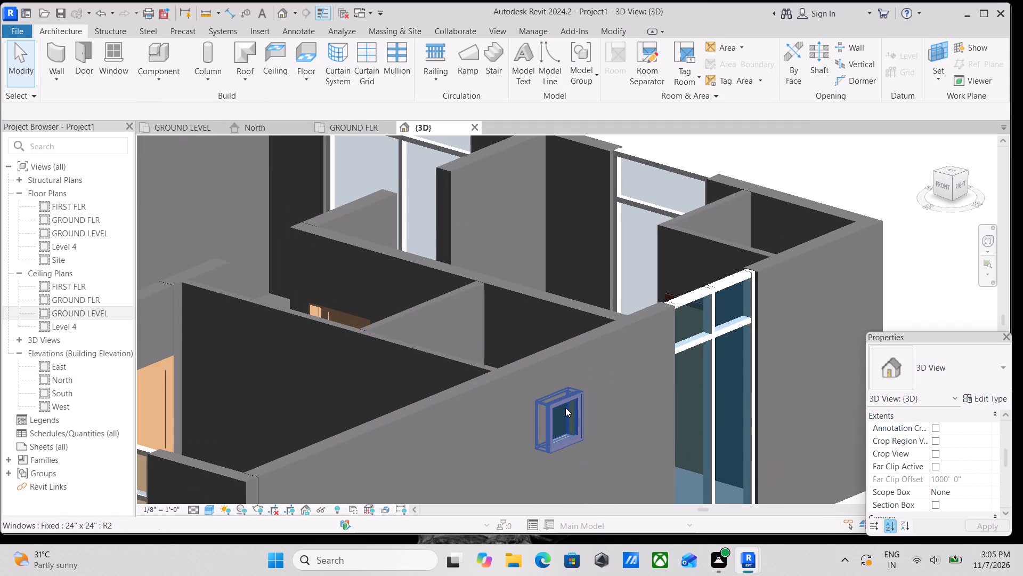
pyautogui.scroll(3, 565, 407)
pyautogui.click(565, 407)
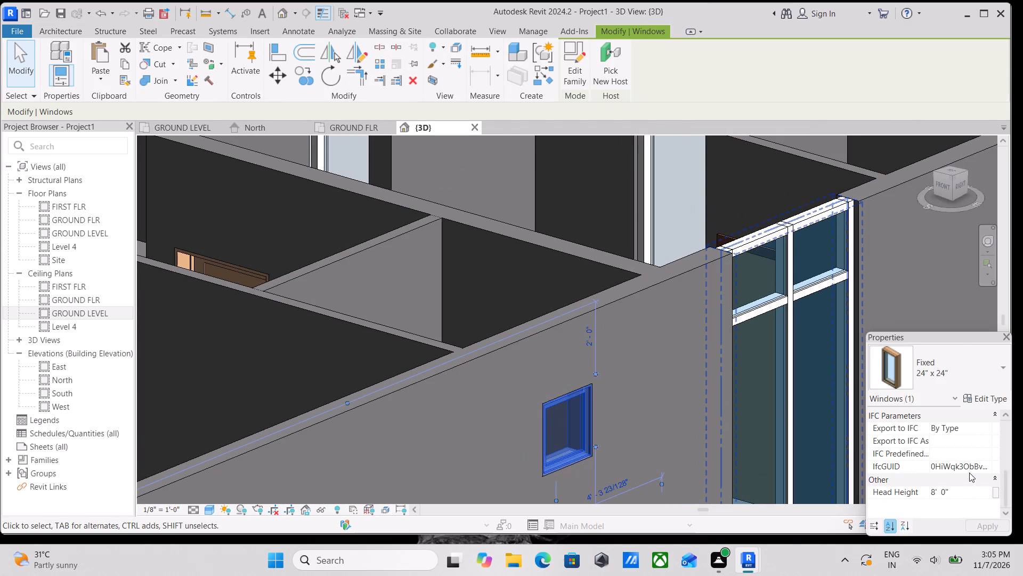
pyautogui.scroll(-3, 971, 475)
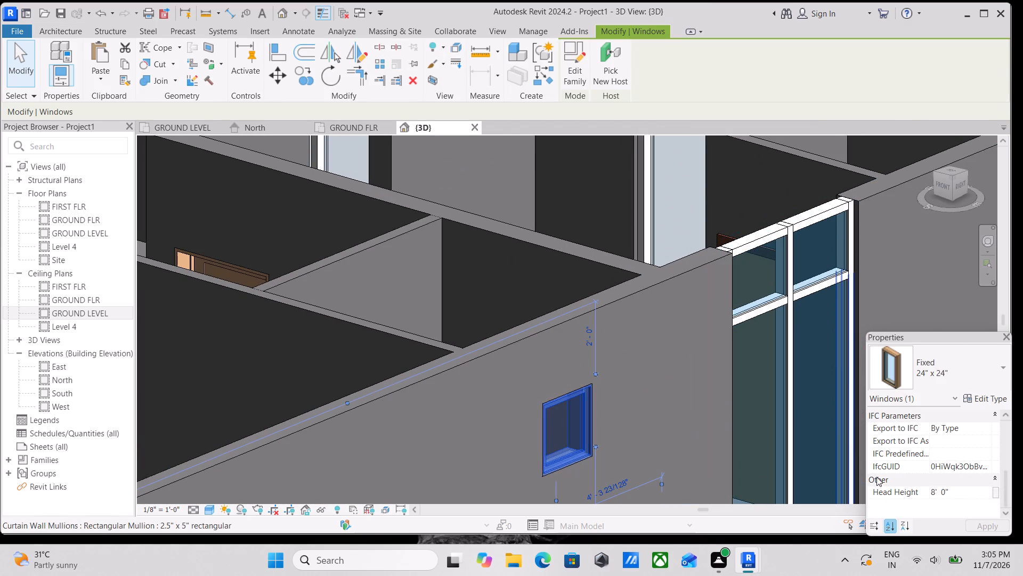
pyautogui.press('Escape')
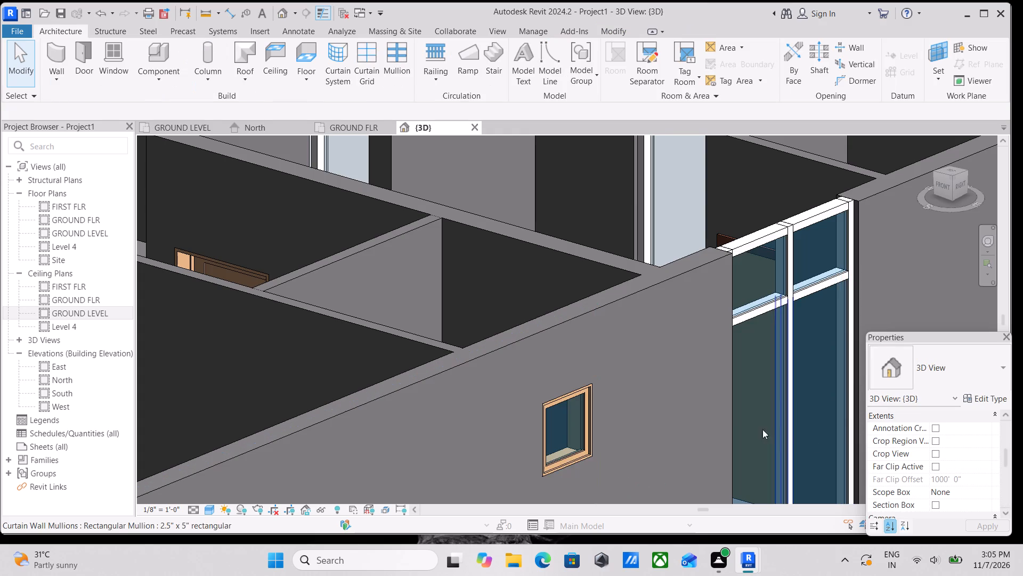
# Inspect the building's exterior around its corners in 3D, including the curtain wall glazing and the double glass entrance door.
pyautogui.scroll(-8, 608, 407)
pyautogui.moveTo(602, 405); pyautogui.dragTo(632, 259, button='middle')
pyautogui.keyDown('shift'); pyautogui.moveTo(550, 351); pyautogui.dragTo(720, 321, button='middle'); pyautogui.keyUp('shift')
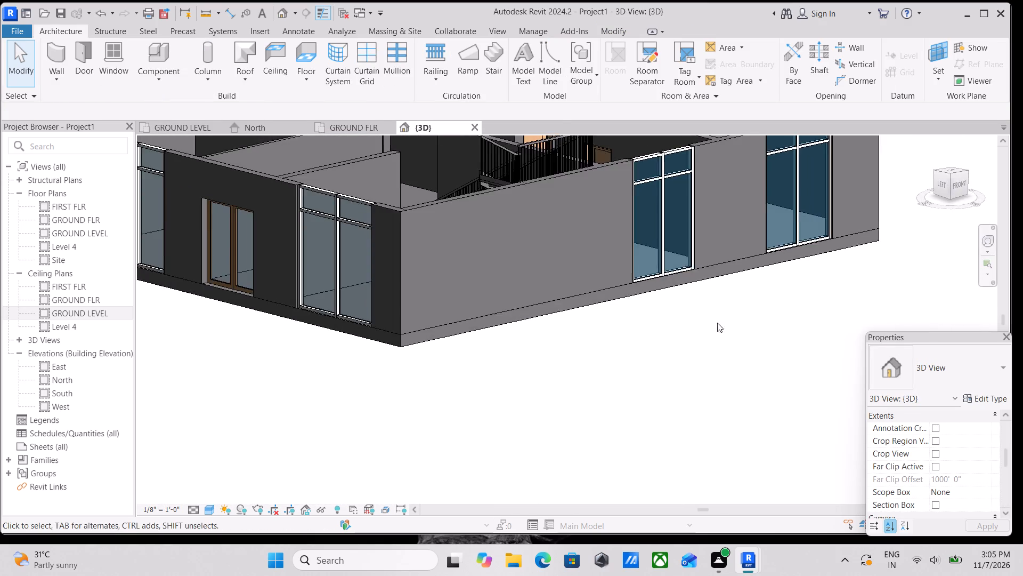
pyautogui.moveTo(581, 310); pyautogui.dragTo(808, 313, button='middle')
pyautogui.moveTo(630, 294); pyautogui.dragTo(793, 390, button='middle')
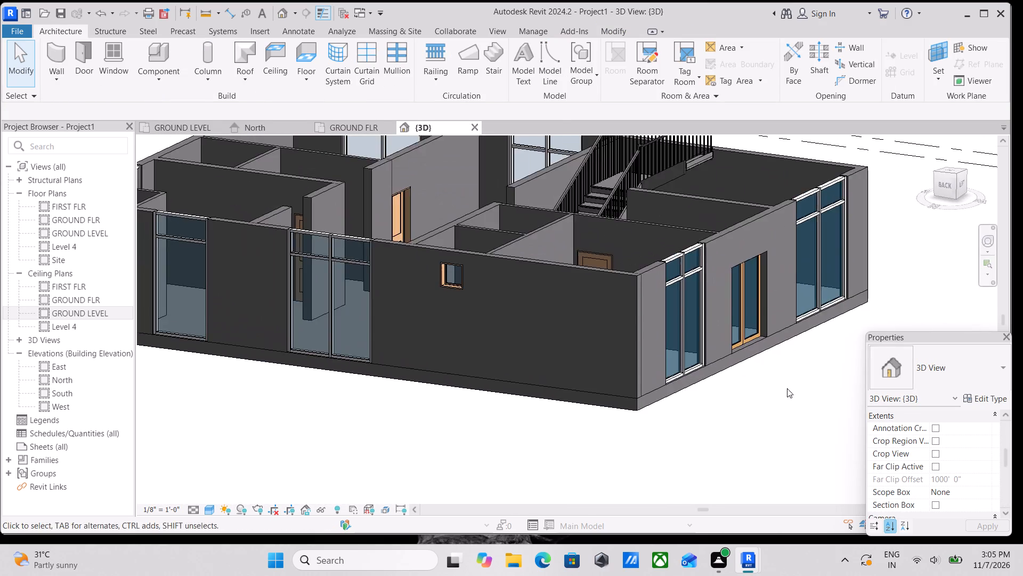
pyautogui.keyDown('shift'); pyautogui.moveTo(754, 377); pyautogui.dragTo(693, 356, button='middle'); pyautogui.keyUp('shift')
pyautogui.scroll(1, 693, 356)
pyautogui.moveTo(693, 356); pyautogui.dragTo(687, 345, button='middle')
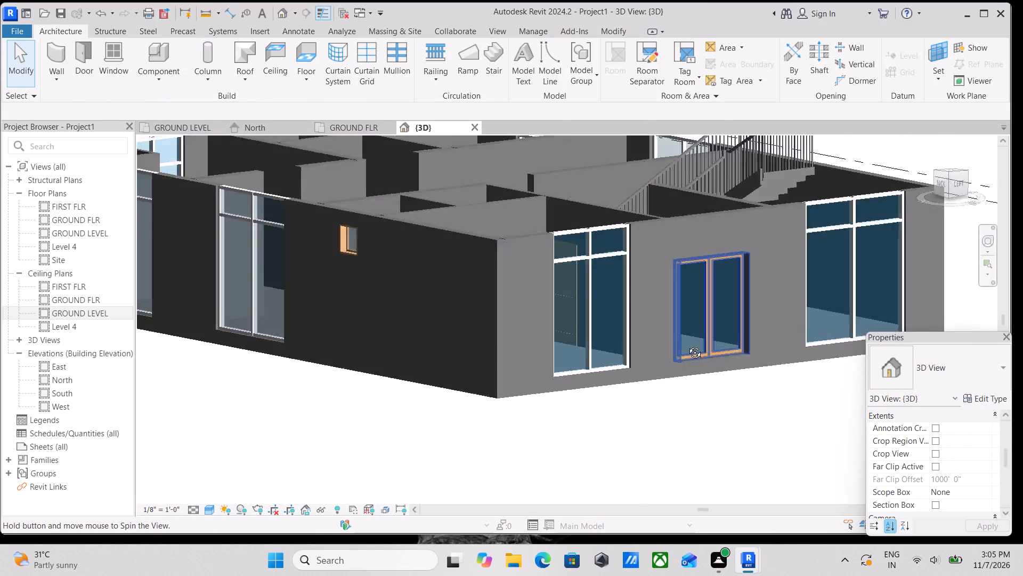
pyautogui.moveTo(687, 345); pyautogui.dragTo(663, 341, button='middle')
pyautogui.moveTo(508, 292); pyautogui.dragTo(595, 352, button='middle')
pyautogui.keyDown('shift'); pyautogui.moveTo(630, 370); pyautogui.dragTo(572, 336, button='middle'); pyautogui.keyUp('shift')
# Inspect the storefront curtain wall beside the double glass opening near the building corner in 3D, from its base to its top edge.
pyautogui.click(562, 255)
pyautogui.keyDown('shift'); pyautogui.moveTo(662, 310); pyautogui.dragTo(600, 284, button='middle'); pyautogui.keyUp('shift')
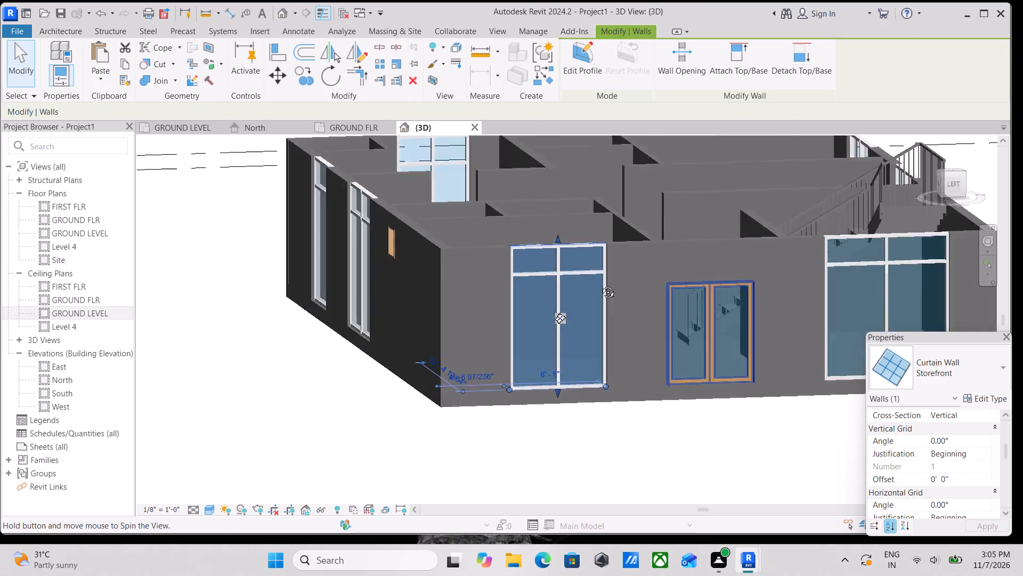
pyautogui.keyDown('shift'); pyautogui.moveTo(600, 284); pyautogui.dragTo(556, 268, button='middle'); pyautogui.keyUp('shift')
pyautogui.keyDown('shift'); pyautogui.moveTo(574, 286); pyautogui.dragTo(640, 389, button='middle'); pyautogui.keyUp('shift')
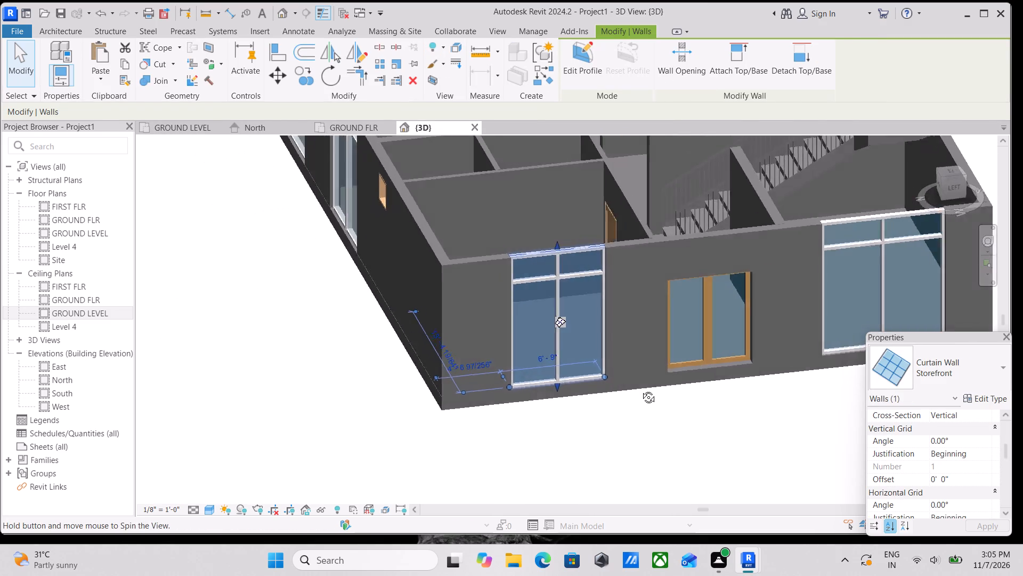
pyautogui.keyDown('shift'); pyautogui.moveTo(640, 389); pyautogui.dragTo(630, 387, button='middle'); pyautogui.keyUp('shift')
pyautogui.scroll(3, 630, 386)
pyautogui.scroll(2, 561, 387)
pyautogui.keyDown('shift'); pyautogui.moveTo(560, 385); pyautogui.dragTo(600, 251, button='middle'); pyautogui.keyUp('shift')
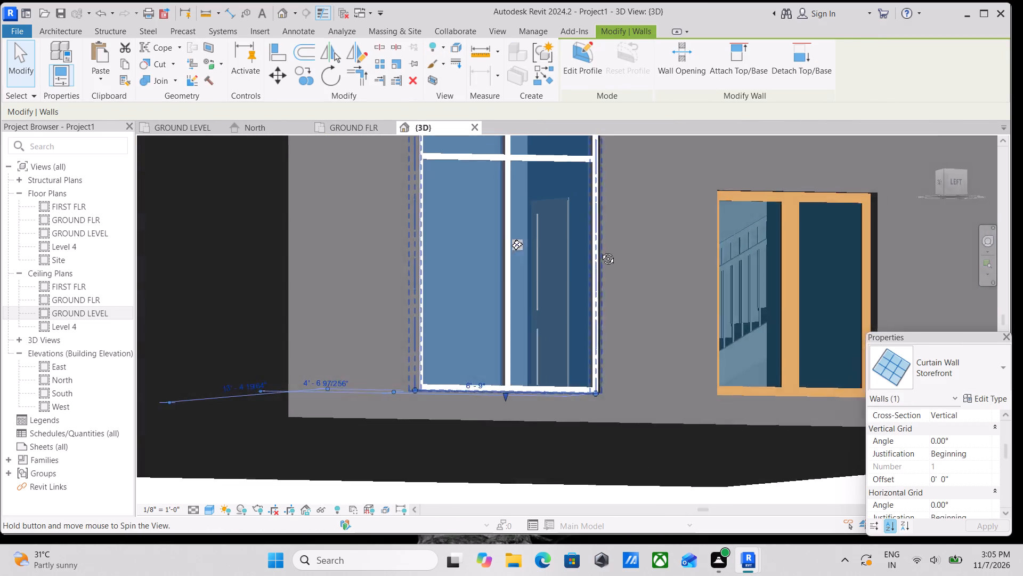
pyautogui.keyDown('shift'); pyautogui.moveTo(600, 251); pyautogui.dragTo(736, 277, button='middle'); pyautogui.keyUp('shift')
pyautogui.keyDown('shift'); pyautogui.moveTo(652, 355); pyautogui.dragTo(591, 339, button='middle'); pyautogui.keyUp('shift')
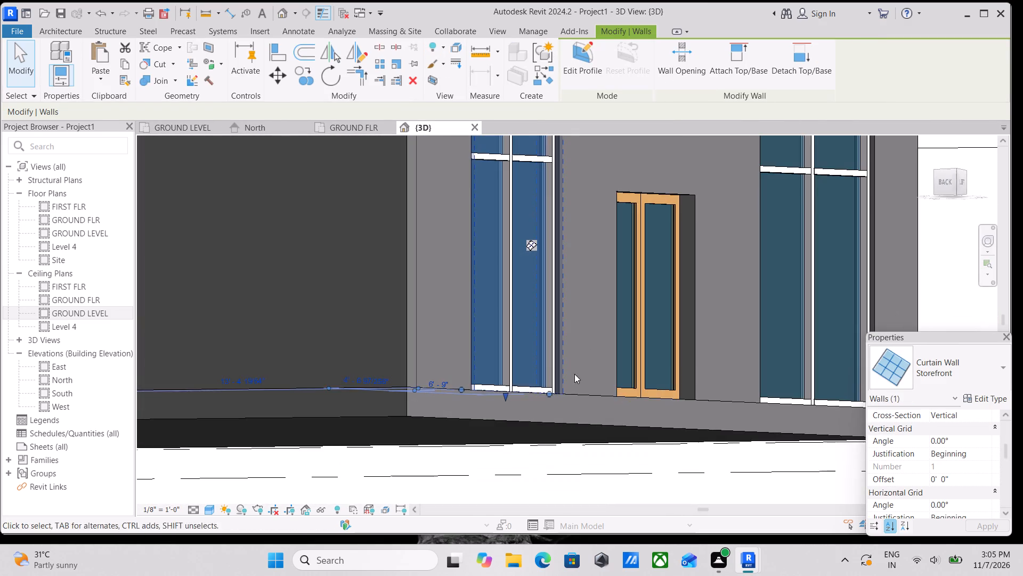
pyautogui.scroll(4, 473, 421)
pyautogui.keyDown('shift'); pyautogui.moveTo(586, 396); pyautogui.dragTo(587, 450, button='middle'); pyautogui.keyUp('shift')
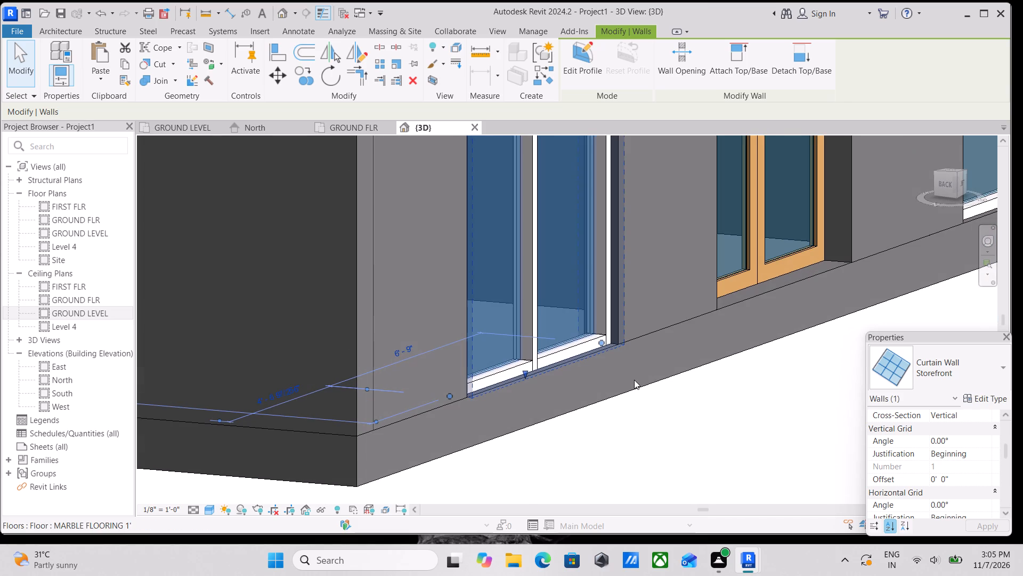
pyautogui.keyDown('shift'); pyautogui.moveTo(634, 377); pyautogui.dragTo(483, 401, button='middle'); pyautogui.keyUp('shift')
pyautogui.keyDown('shift'); pyautogui.scroll(-3, 535, 379); pyautogui.keyUp('shift')
pyautogui.keyDown('shift'); pyautogui.moveTo(535, 379); pyautogui.dragTo(658, 363, button='middle'); pyautogui.keyUp('shift')
pyautogui.scroll(-3, 658, 363)
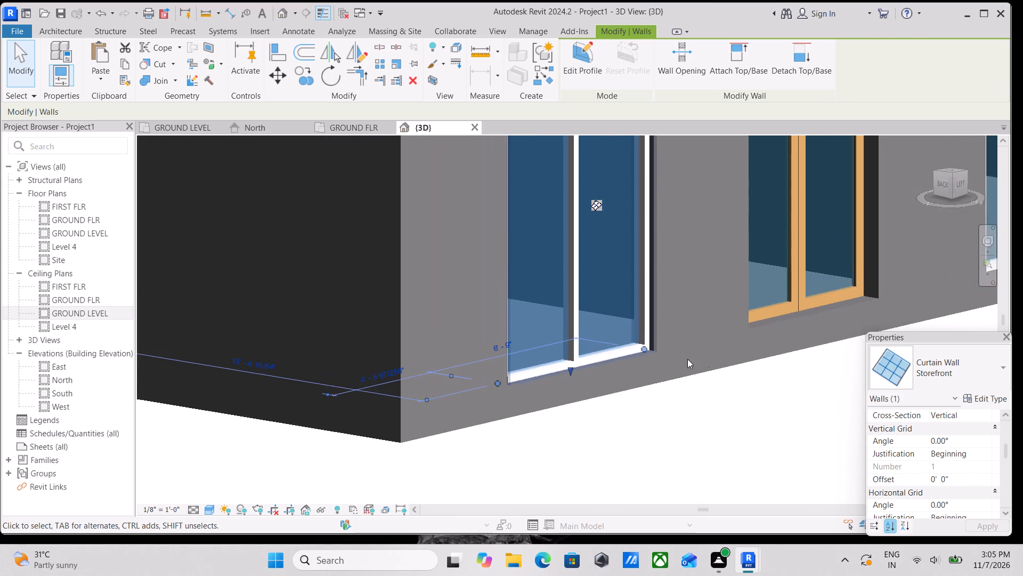
pyautogui.moveTo(710, 357); pyautogui.dragTo(651, 381, button='middle')
pyautogui.scroll(-3, 663, 375)
pyautogui.moveTo(663, 375); pyautogui.dragTo(675, 575, button='middle')
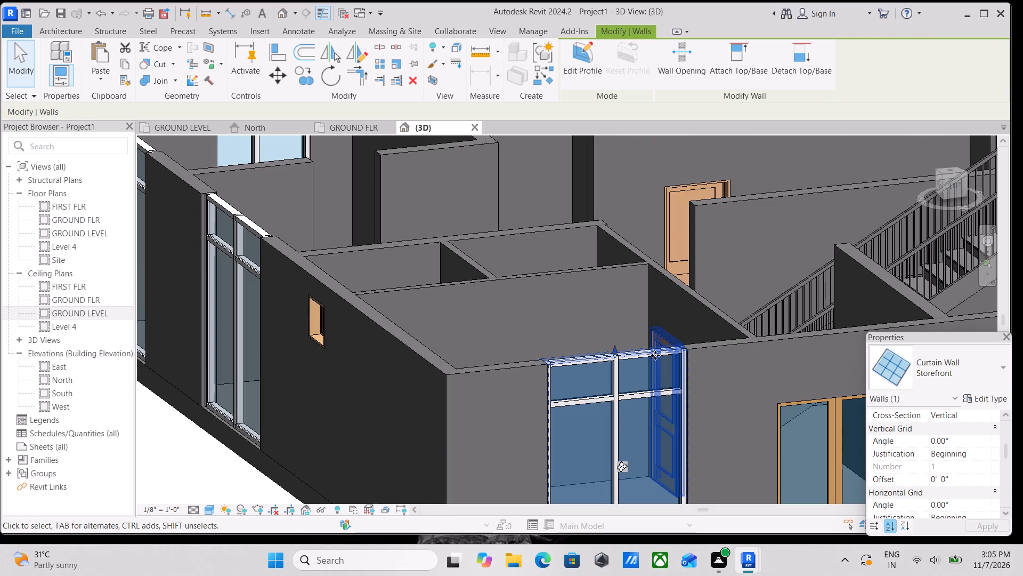
pyautogui.click(614, 361)
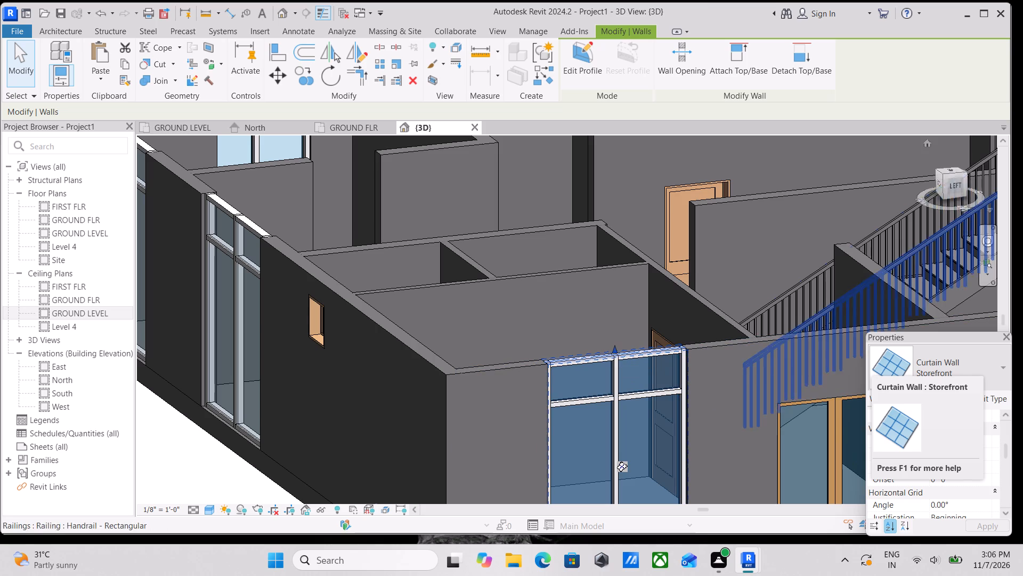
pyautogui.scroll(-2, 750, 306)
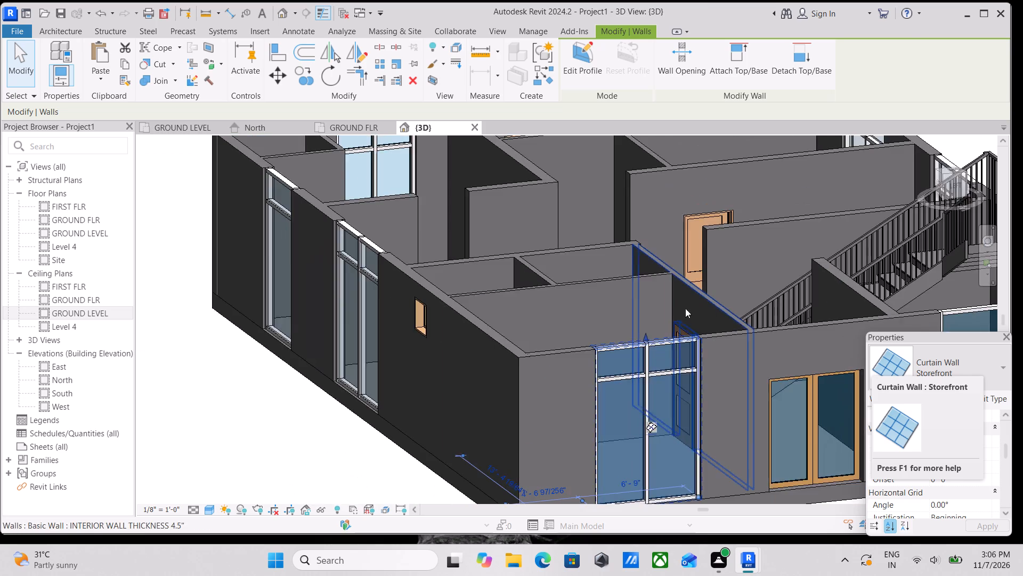
pyautogui.scroll(-2, 642, 307)
pyautogui.press('Escape')
# Set the top offset of the storefront curtain wall between the building corner and the double glass opening to -1'.
pyautogui.moveTo(634, 289); pyautogui.dragTo(593, 140, button='middle')
pyautogui.scroll(5, 590, 213)
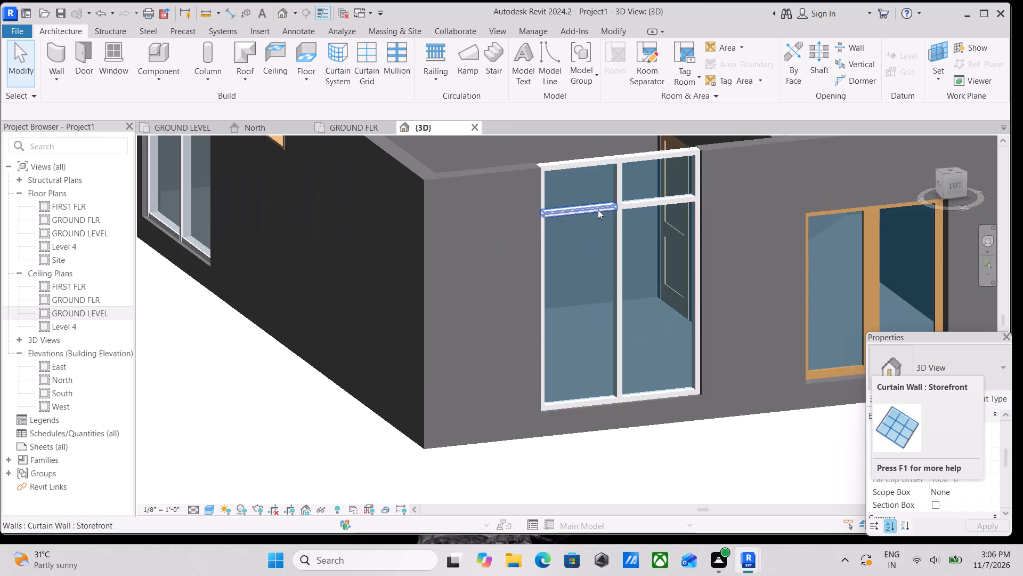
pyautogui.keyDown('shift'); pyautogui.moveTo(598, 210); pyautogui.dragTo(615, 218, button='middle'); pyautogui.keyUp('shift')
pyautogui.keyDown('shift'); pyautogui.scroll(1, 615, 218); pyautogui.keyUp('shift')
pyautogui.click(631, 158)
pyautogui.scroll(4, 642, 217)
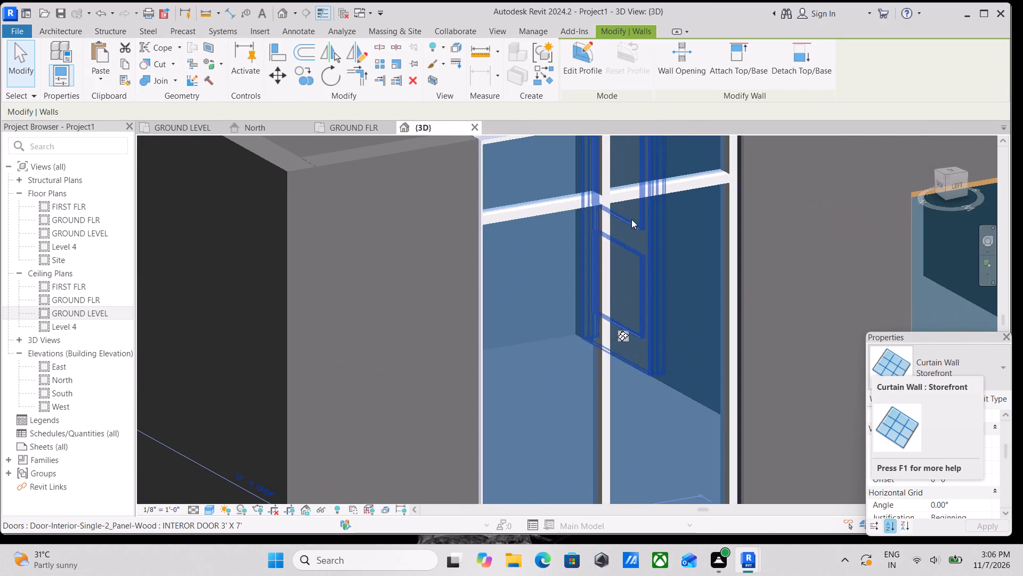
pyautogui.scroll(-2, 626, 206)
pyautogui.moveTo(626, 206); pyautogui.dragTo(618, 273, button='middle')
pyautogui.scroll(1, 618, 273)
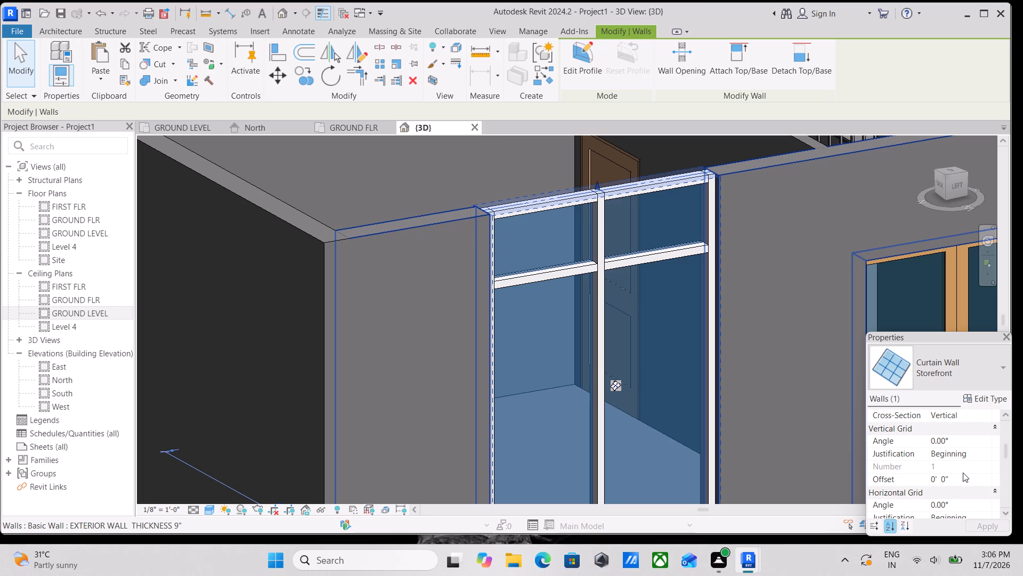
pyautogui.scroll(-2, 961, 466)
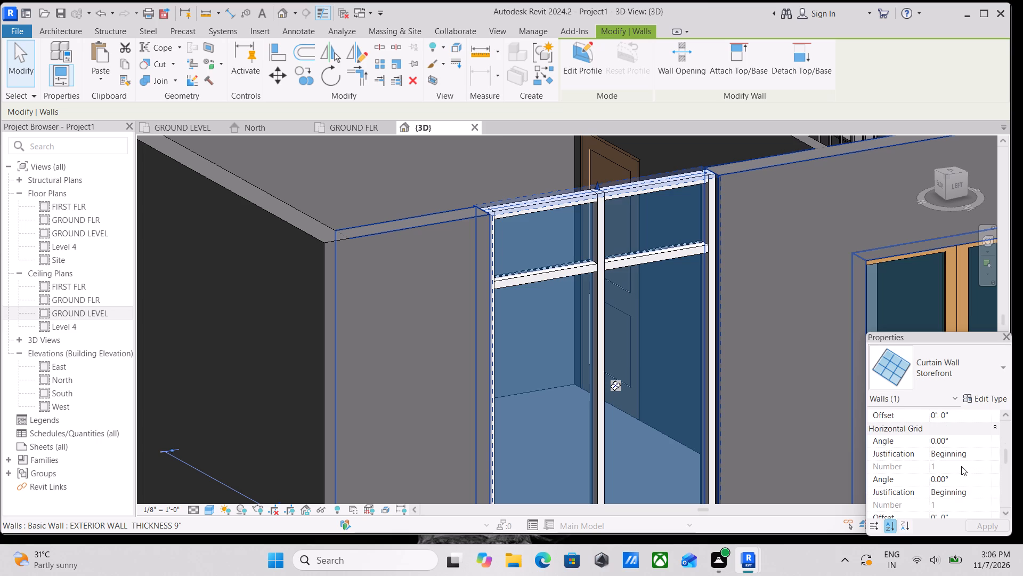
pyautogui.scroll(8, 961, 466)
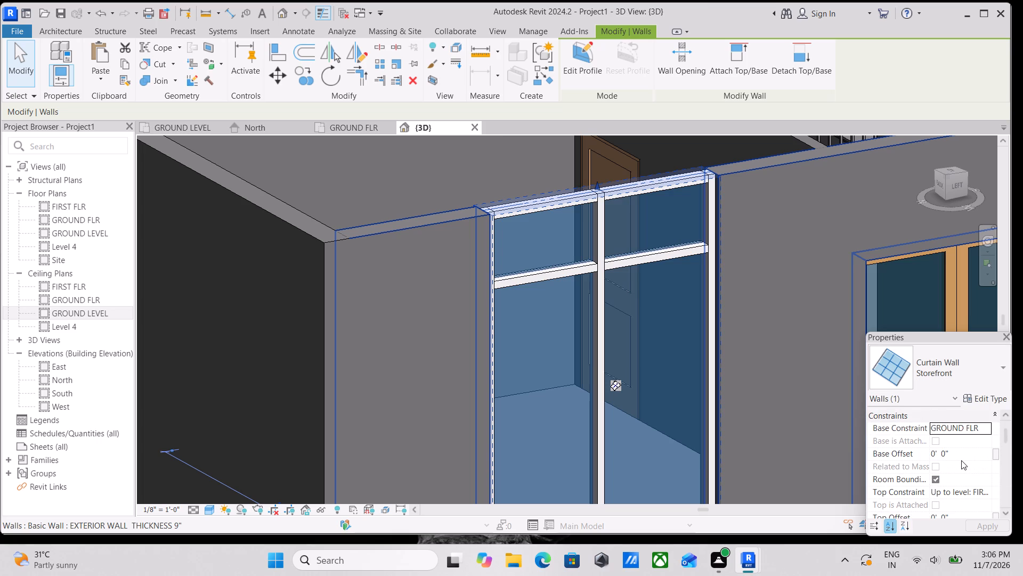
pyautogui.scroll(-2, 961, 460)
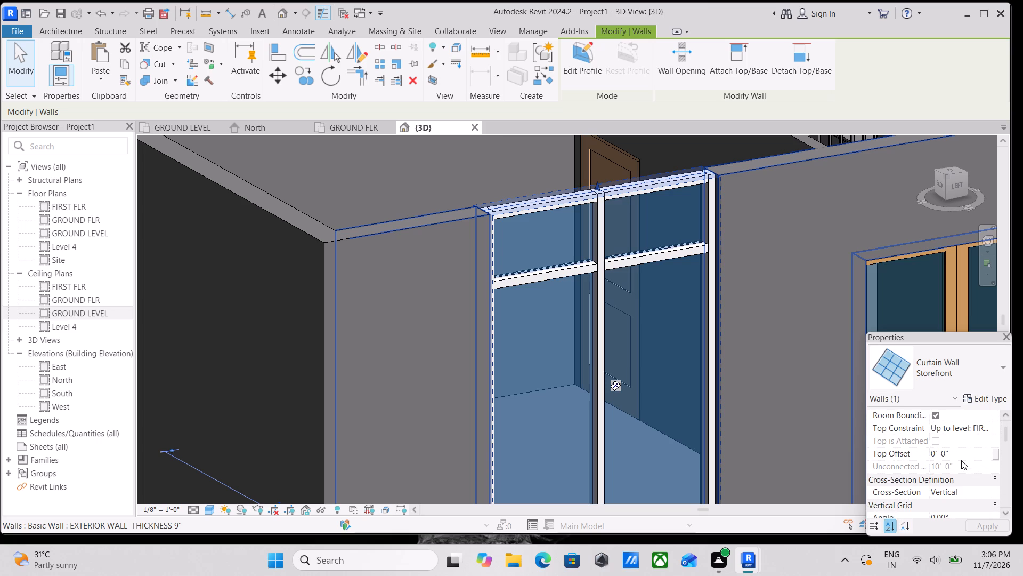
pyautogui.scroll(1, 964, 453)
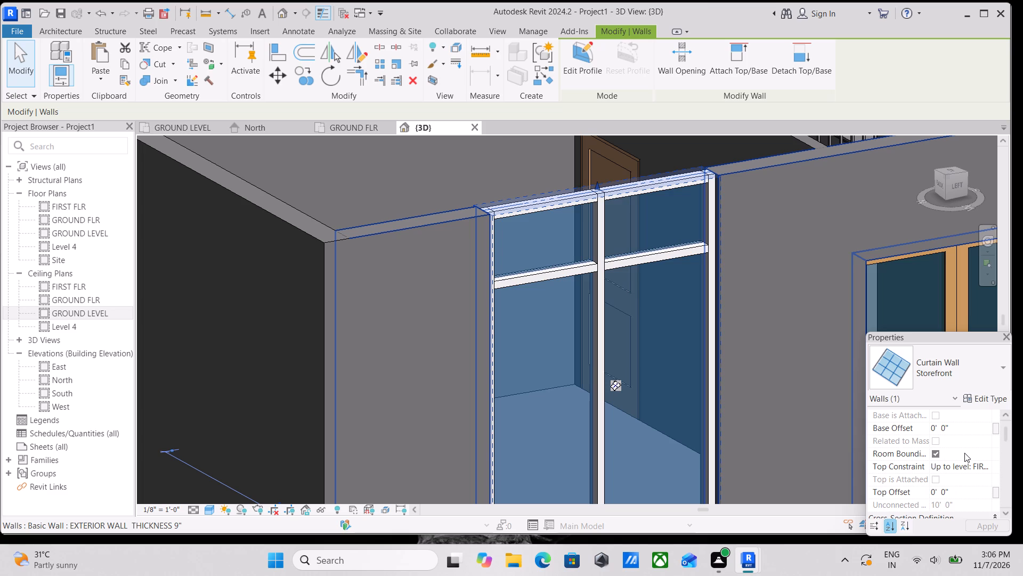
pyautogui.click(959, 492)
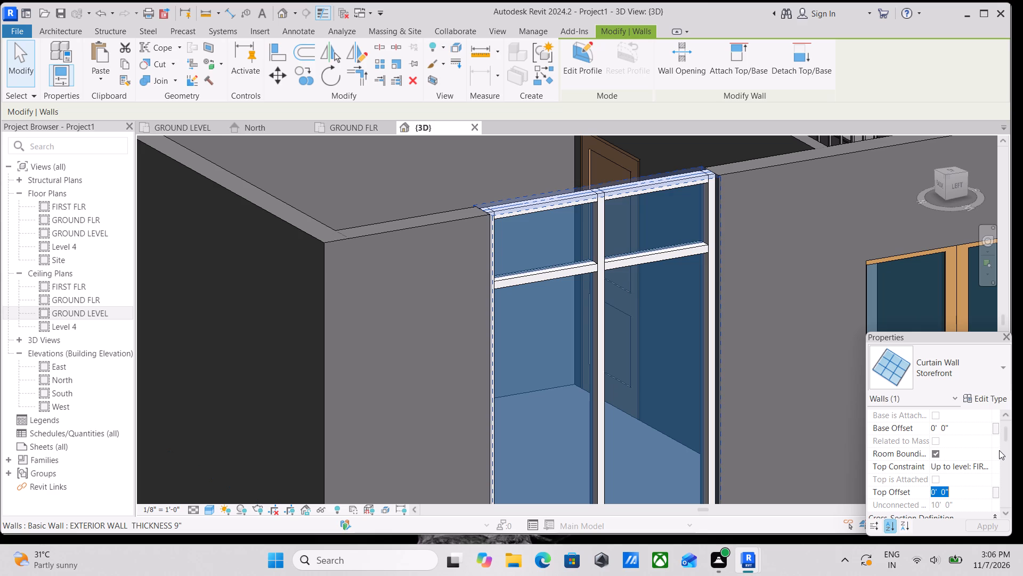
pyautogui.press('-')
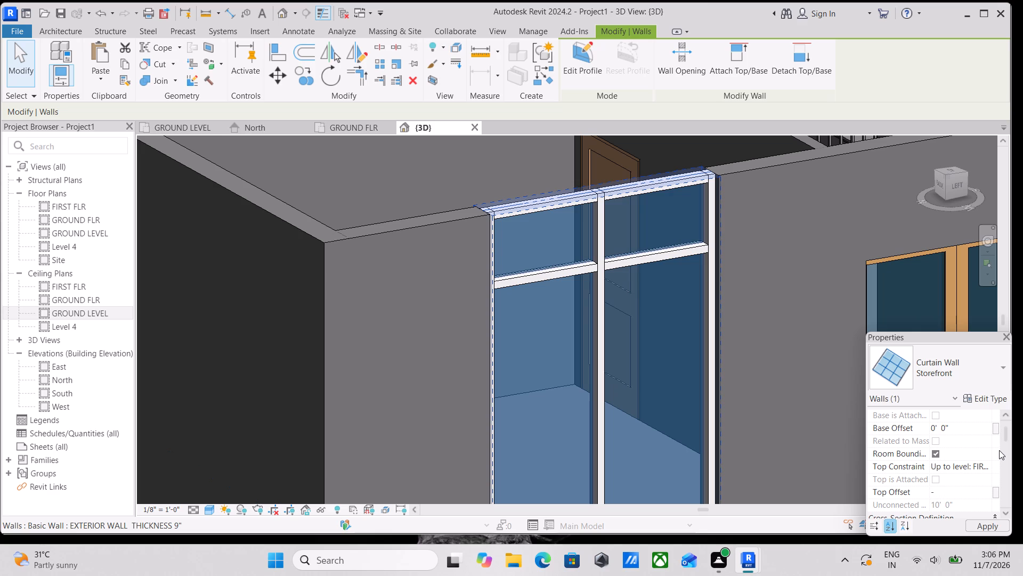
pyautogui.press('1')
pyautogui.press("'")
pyautogui.press('Return')
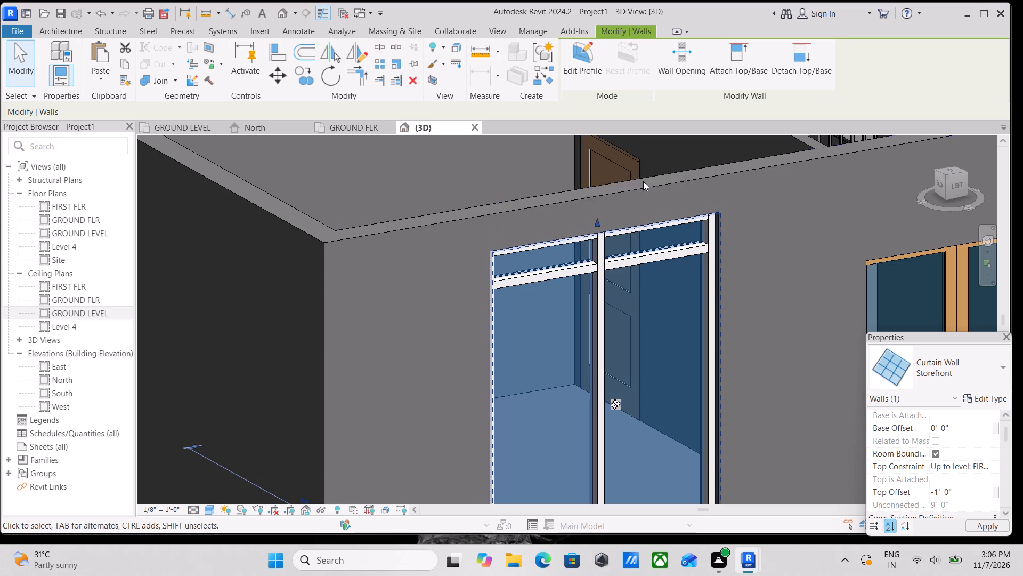
pyautogui.scroll(-3, 651, 205)
pyautogui.scroll(2, 654, 254)
pyautogui.scroll(-4, 654, 254)
pyautogui.press('Escape')
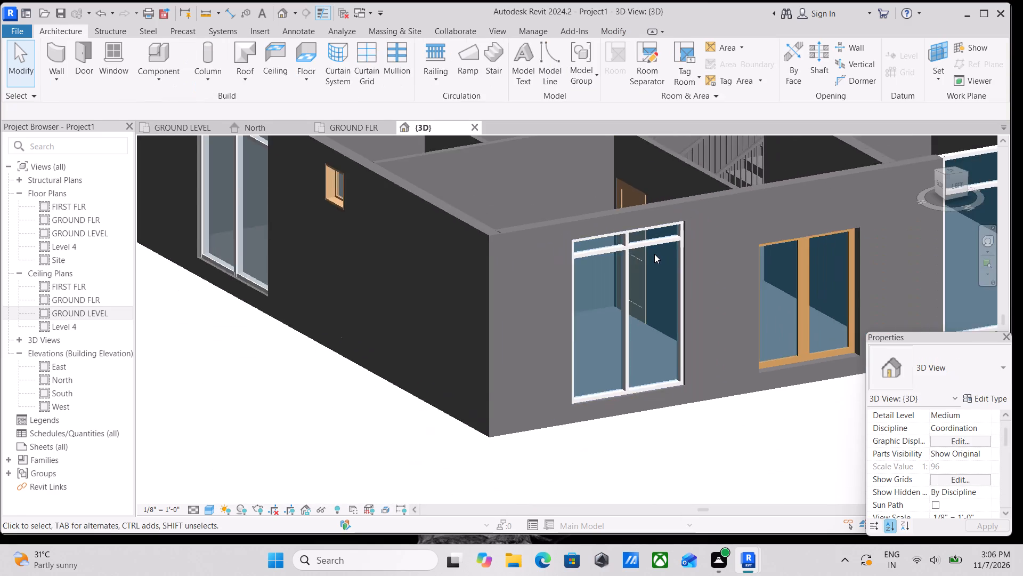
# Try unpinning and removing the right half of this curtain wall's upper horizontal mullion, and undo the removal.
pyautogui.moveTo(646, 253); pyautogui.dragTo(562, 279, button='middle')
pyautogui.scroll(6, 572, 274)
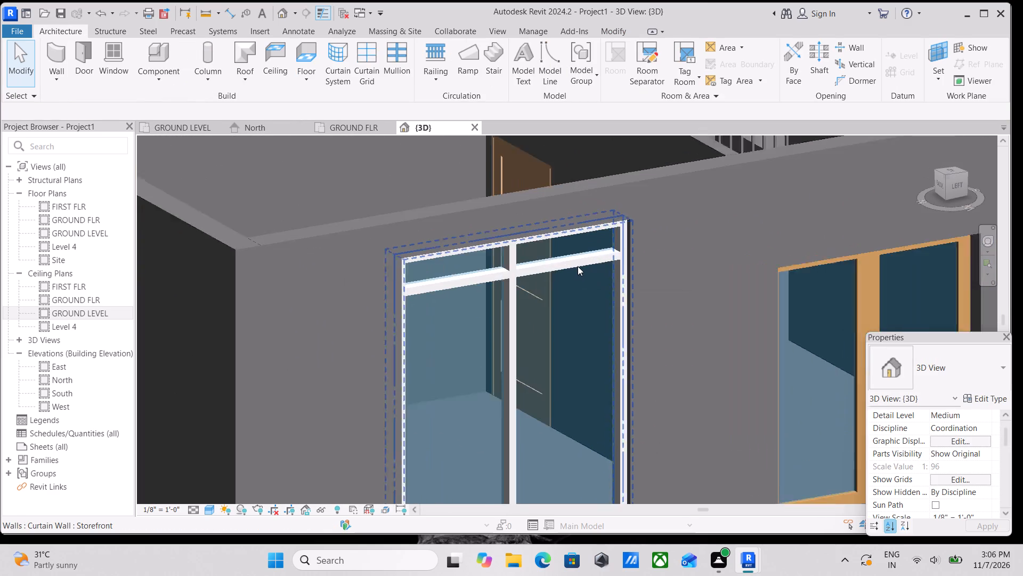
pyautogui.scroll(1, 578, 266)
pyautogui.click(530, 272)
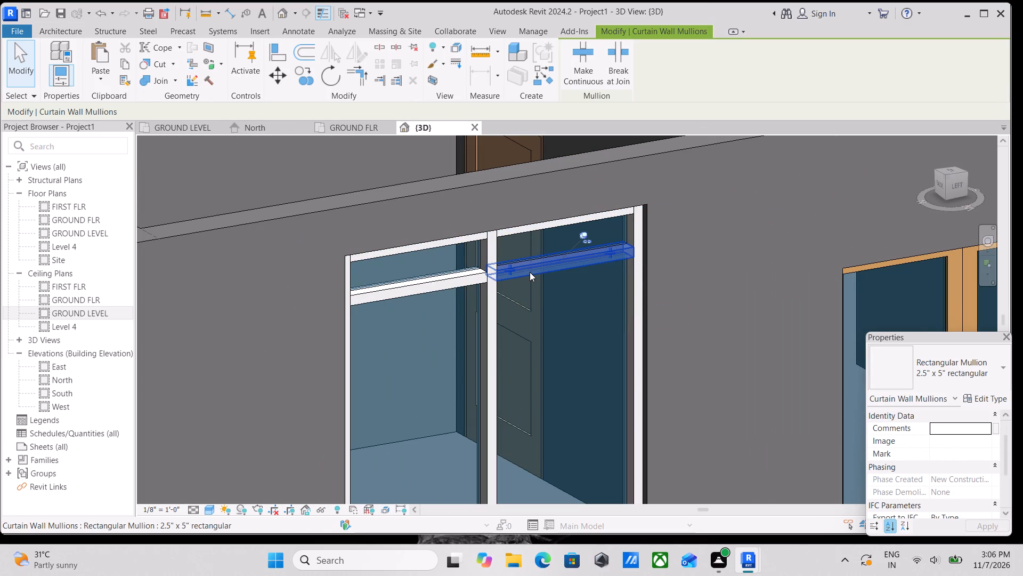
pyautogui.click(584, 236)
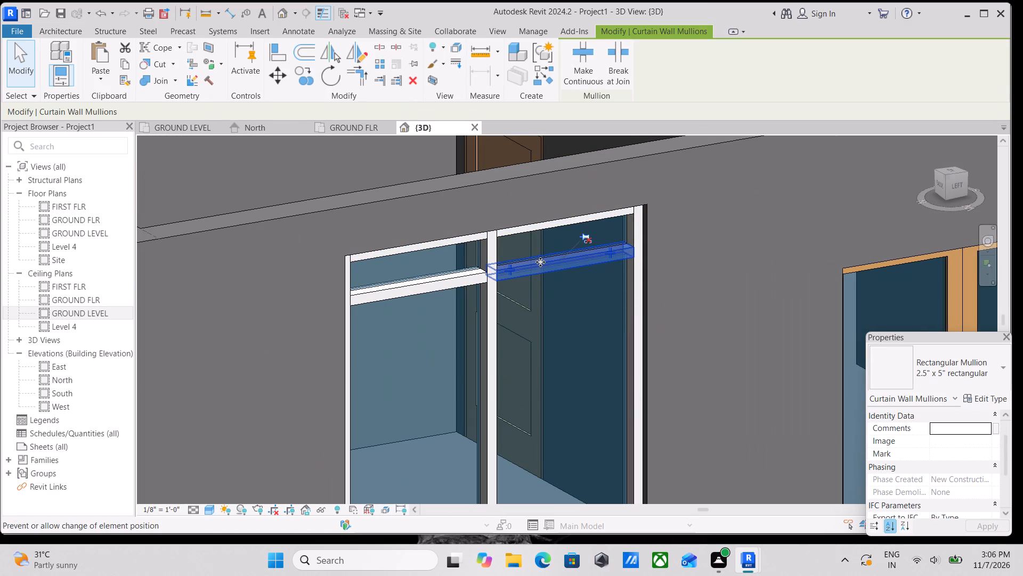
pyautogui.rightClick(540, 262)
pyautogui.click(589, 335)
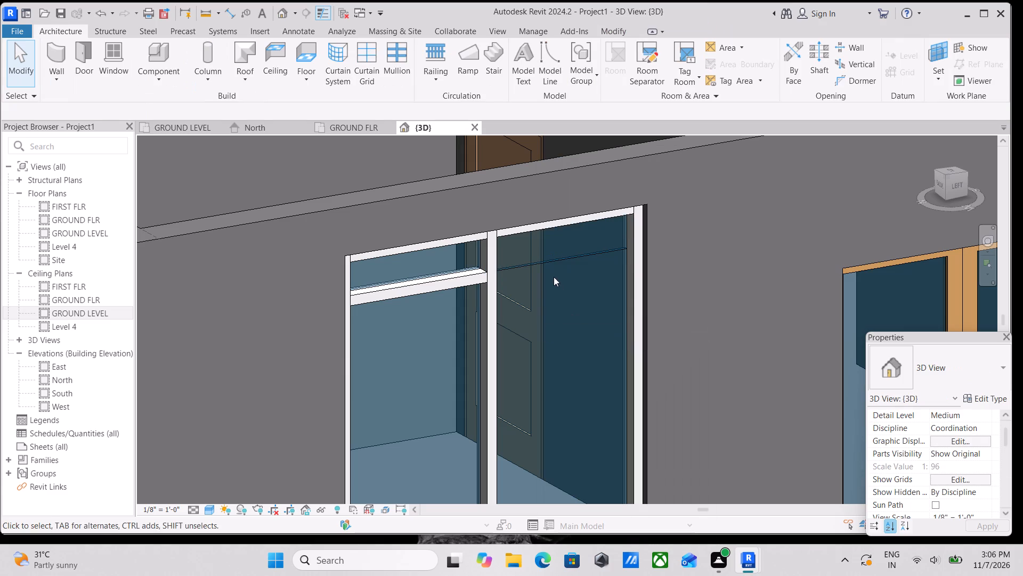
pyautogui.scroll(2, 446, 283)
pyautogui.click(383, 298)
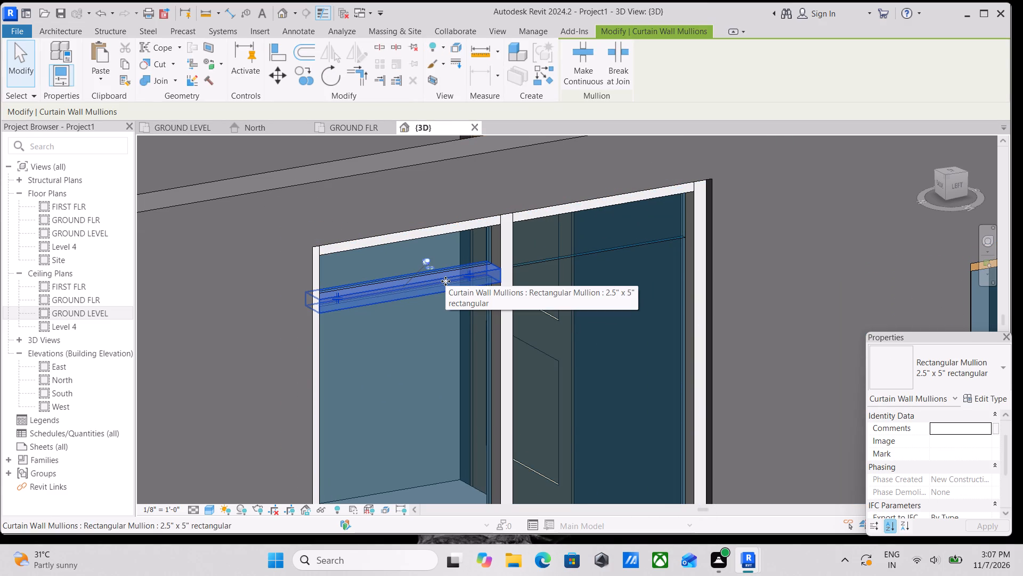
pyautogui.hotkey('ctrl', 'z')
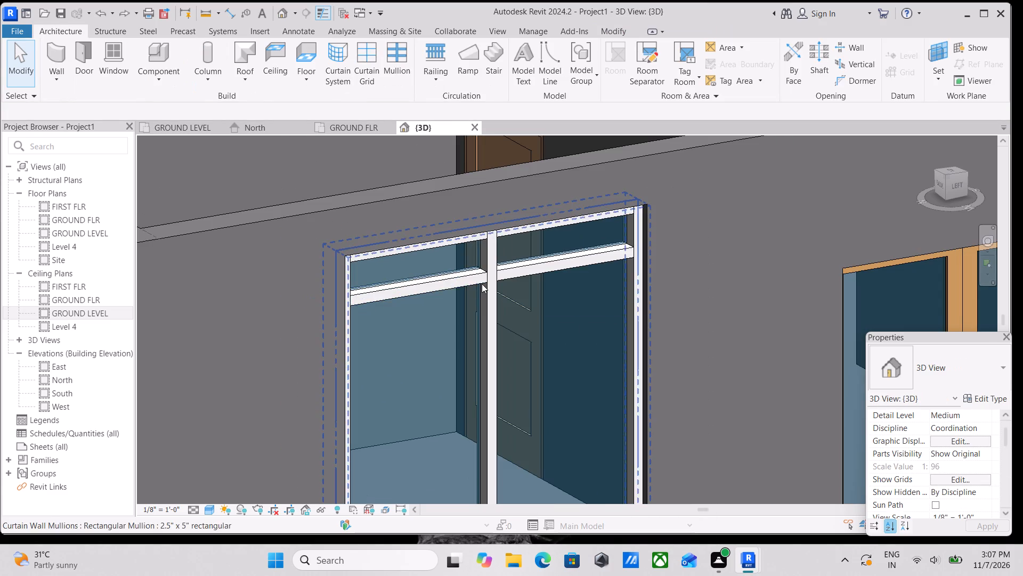
# Create a new material named WINDOW GLASS MATERIAL from the material setting of the storefront's 2.5" x 5" rectangular mullion type.
pyautogui.scroll(6, 433, 283)
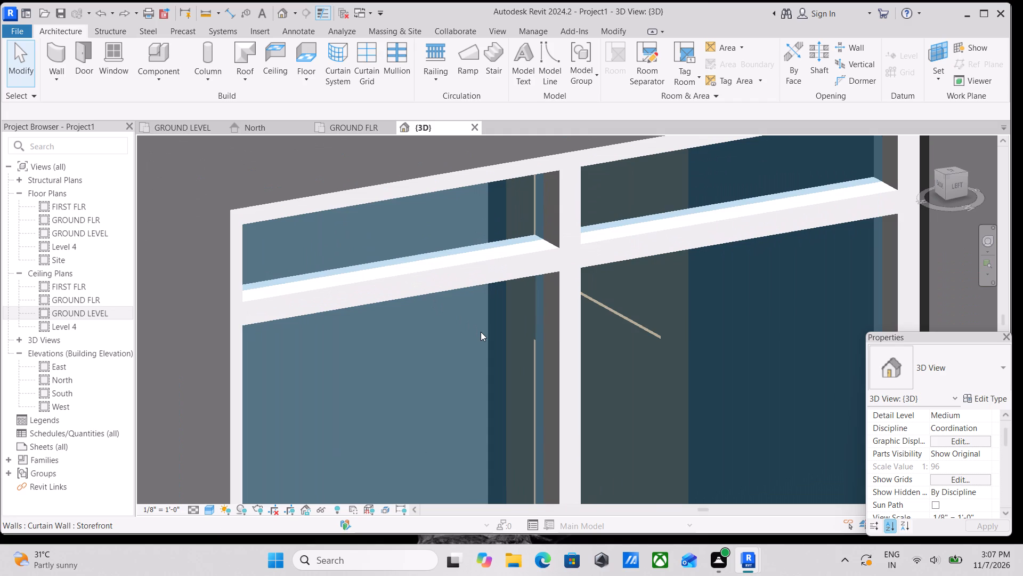
pyautogui.press('Tab')
pyautogui.press('Tab')
pyautogui.press('Tab')
pyautogui.press('Tab')
pyautogui.press('Tab')
pyautogui.press('Tab')
pyautogui.press('Tab')
pyautogui.press('Tab')
pyautogui.press('Tab')
pyautogui.press('Tab')
pyautogui.press('Tab')
pyautogui.press('Tab')
pyautogui.press('Tab')
pyautogui.press('Tab')
pyautogui.press('Tab')
pyautogui.press('Tab')
pyautogui.press('Tab')
pyautogui.press('Tab')
pyautogui.press('Tab')
pyautogui.press('Tab')
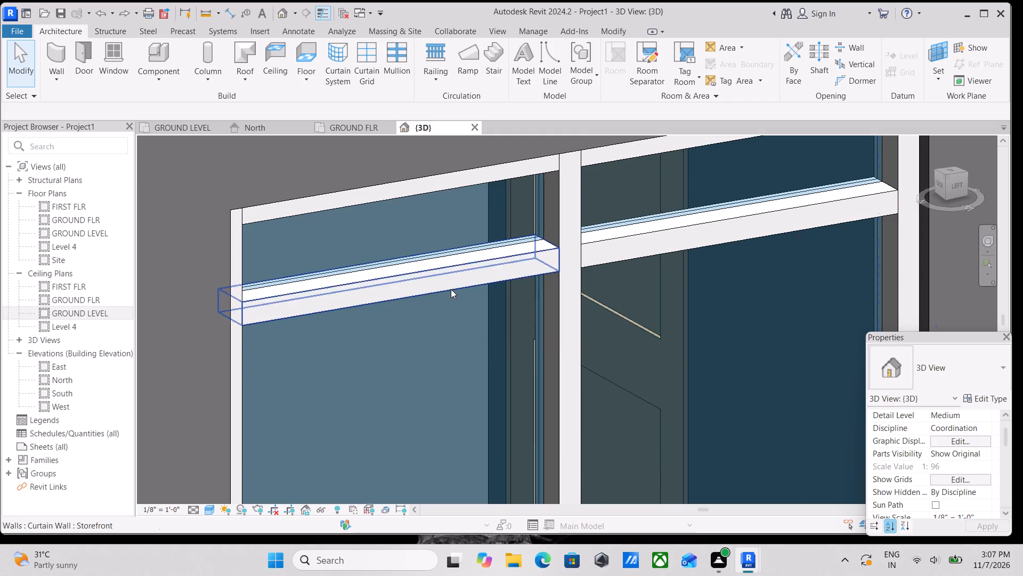
pyautogui.click(438, 270)
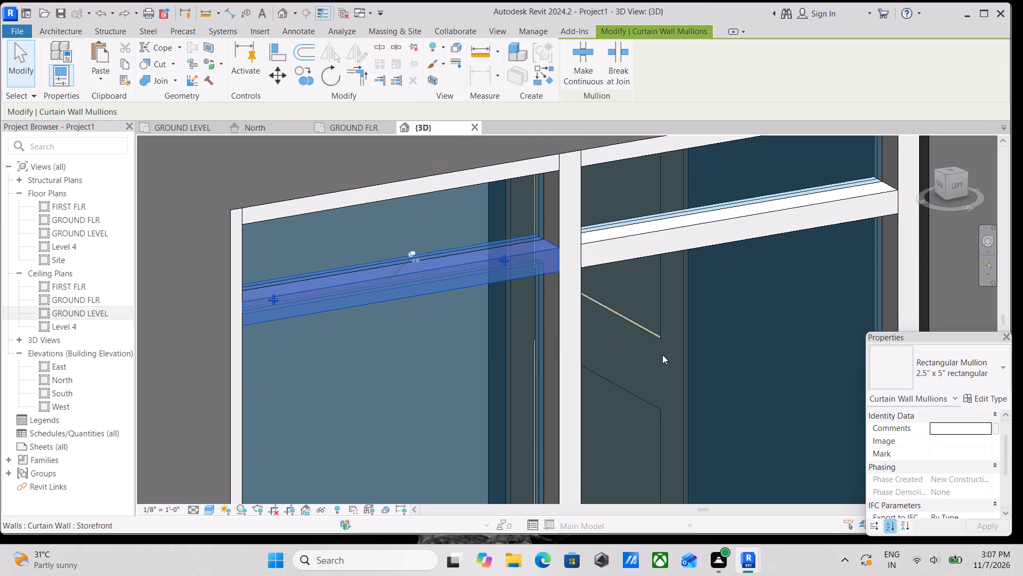
pyautogui.click(974, 395)
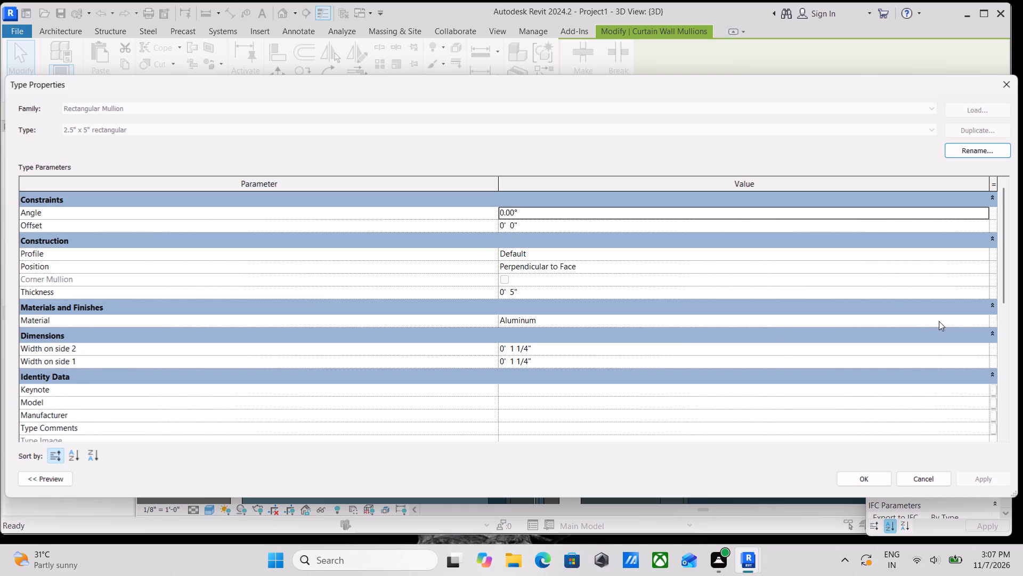
pyautogui.click(986, 319)
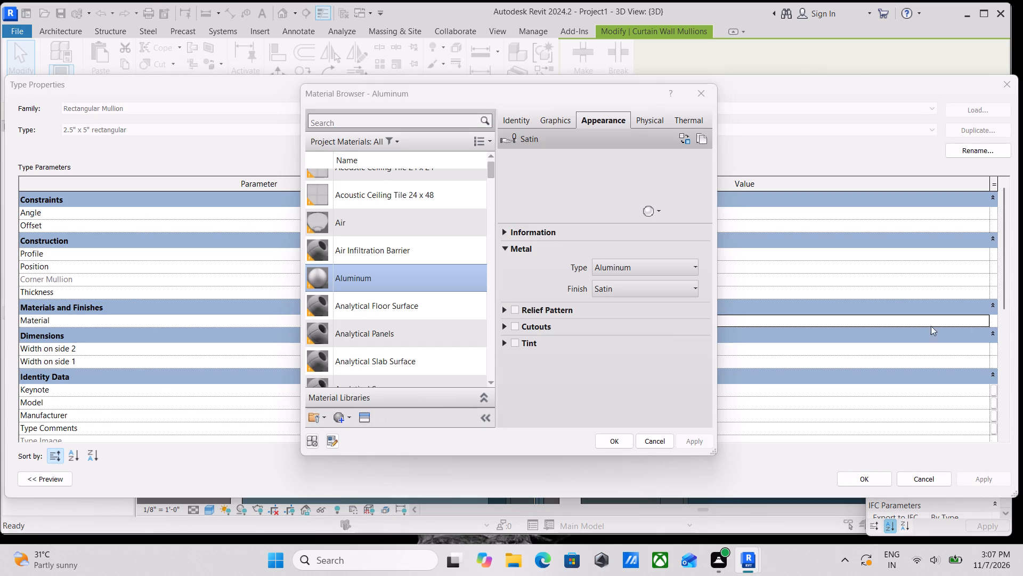
pyautogui.click(337, 419)
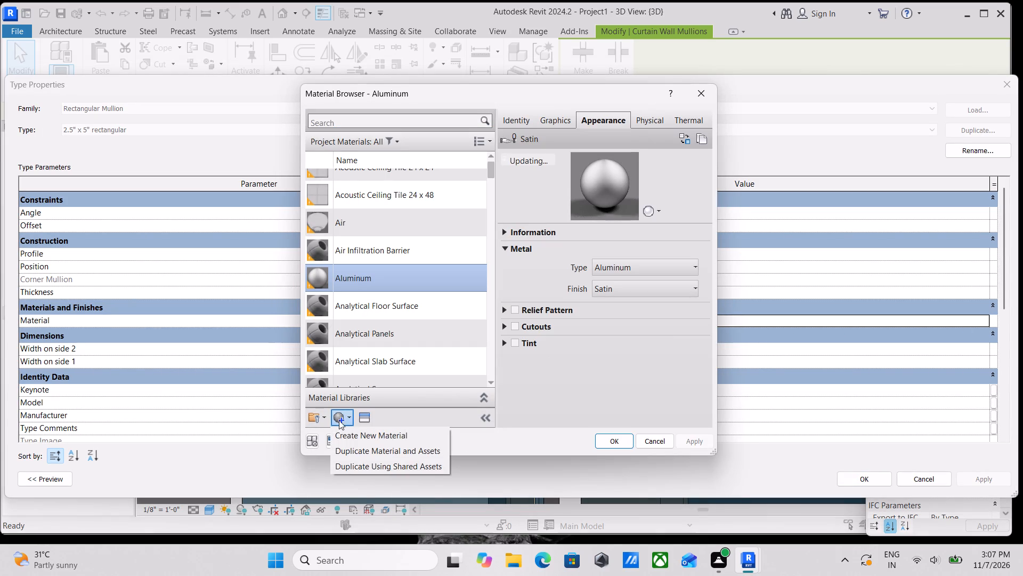
pyautogui.click(345, 429)
pyautogui.rightClick(351, 257)
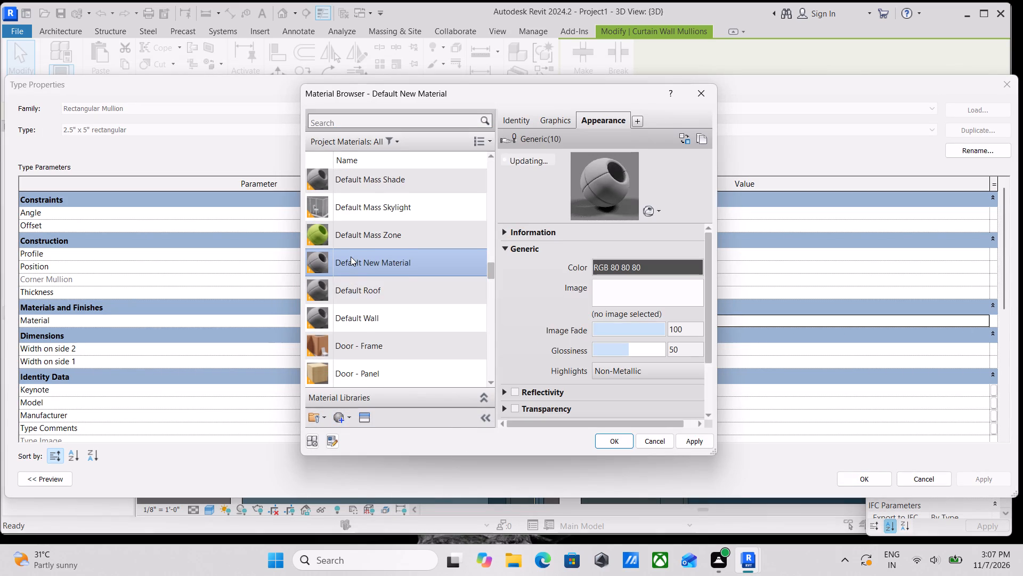
pyautogui.click(405, 300)
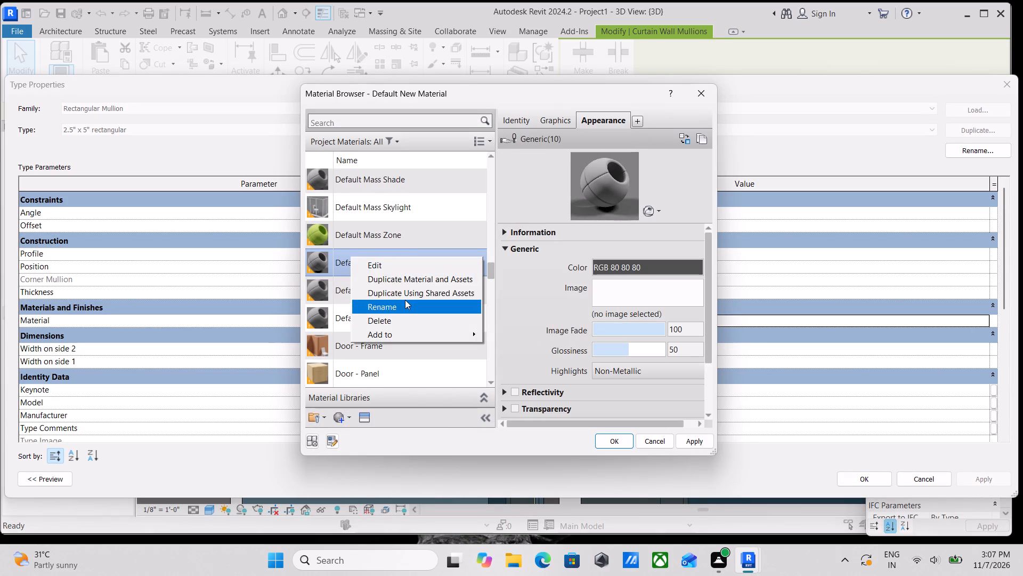
pyautogui.write('WINDO')
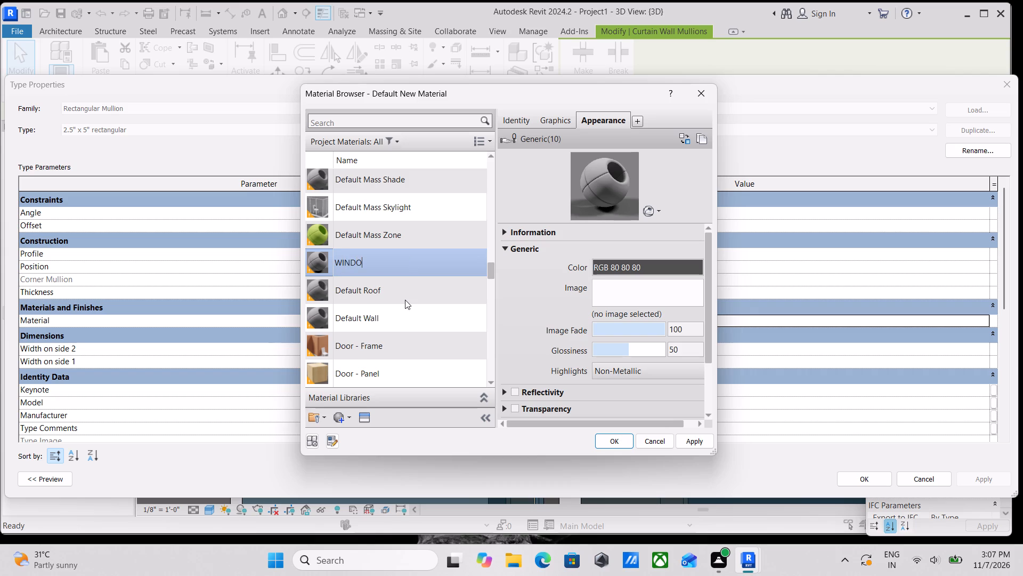
pyautogui.write('W G')
pyautogui.write('LASS')
pyautogui.press('space')
pyautogui.press('m')
pyautogui.write('ATER')
pyautogui.press('i')
pyautogui.press('a')
pyautogui.write('L')
pyautogui.press('space')
pyautogui.click(656, 266)
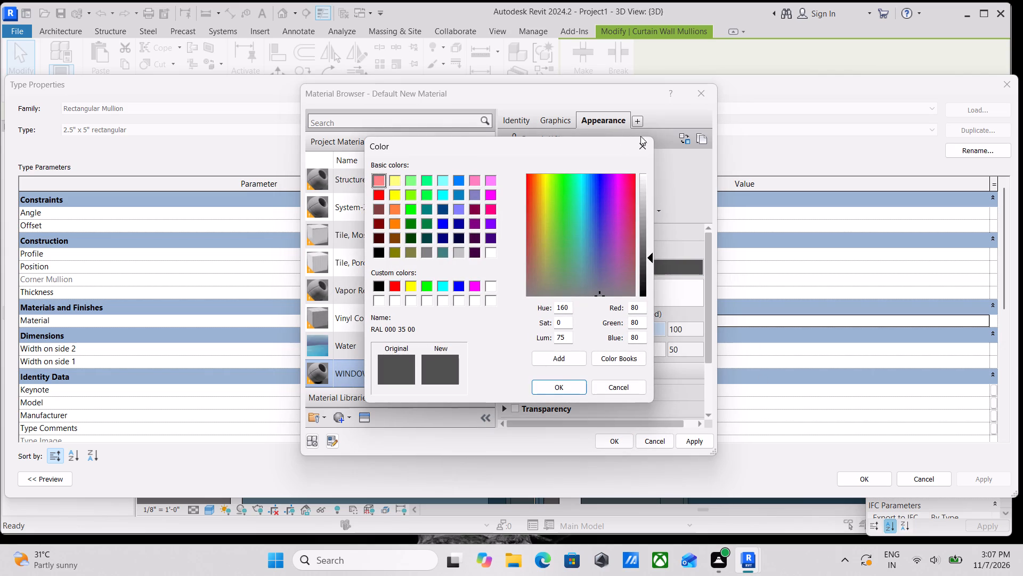
pyautogui.click(643, 145)
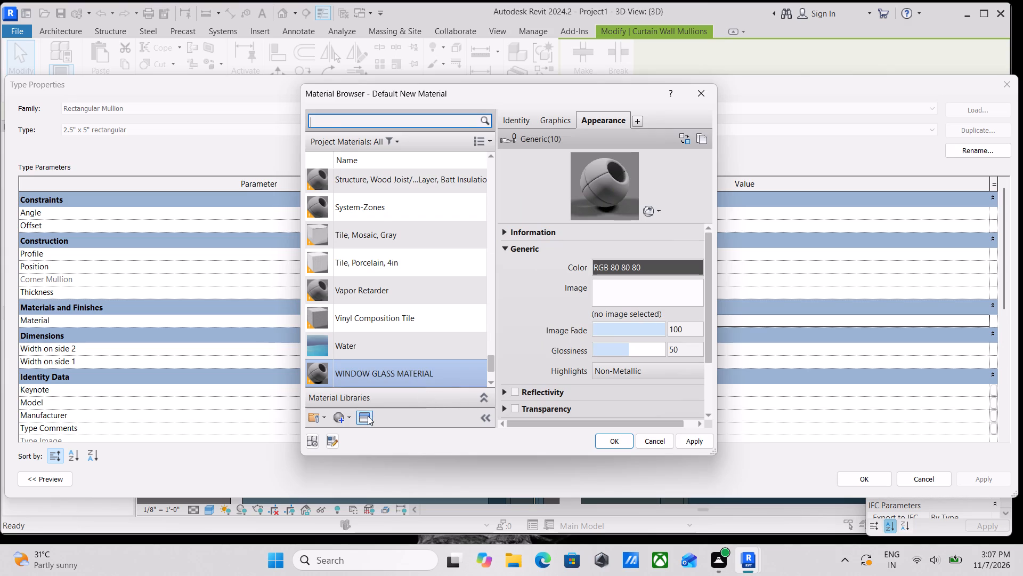
# Replace the new material's appearance with the Glass - Heavy Color asset from the Appearance Library's Glass: Color Density category.
pyautogui.click(368, 416)
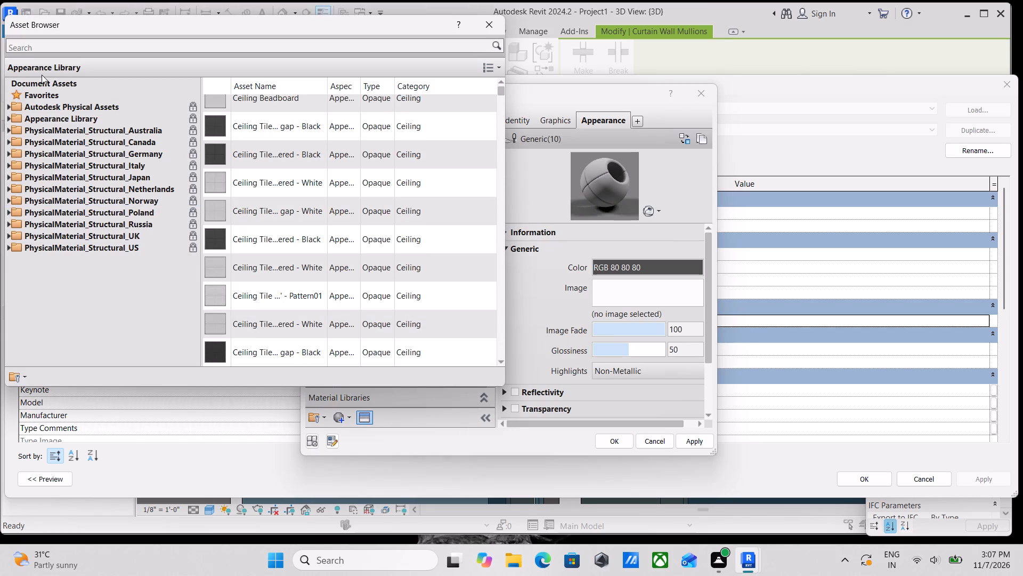
pyautogui.click(9, 117)
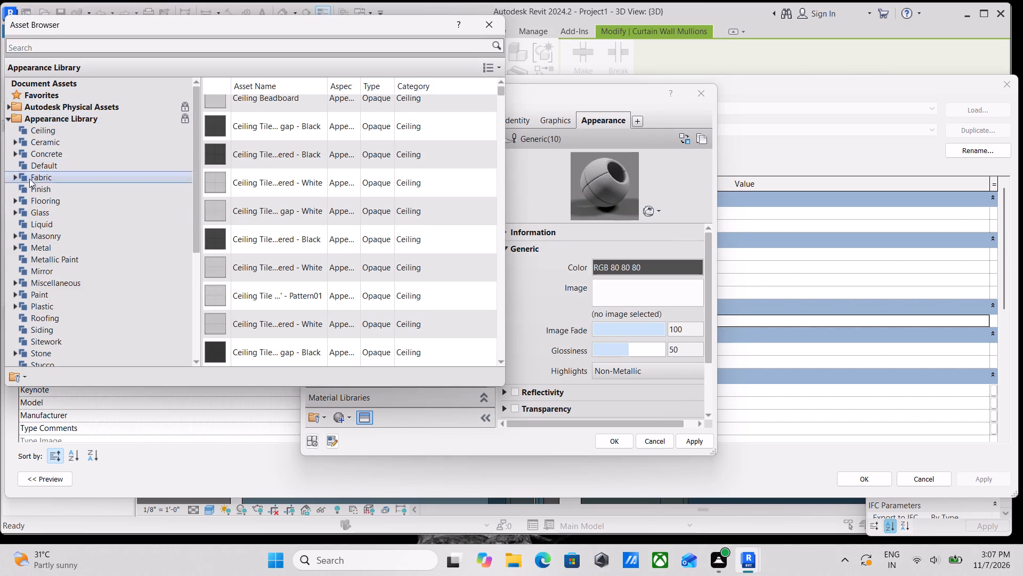
pyautogui.click(16, 212)
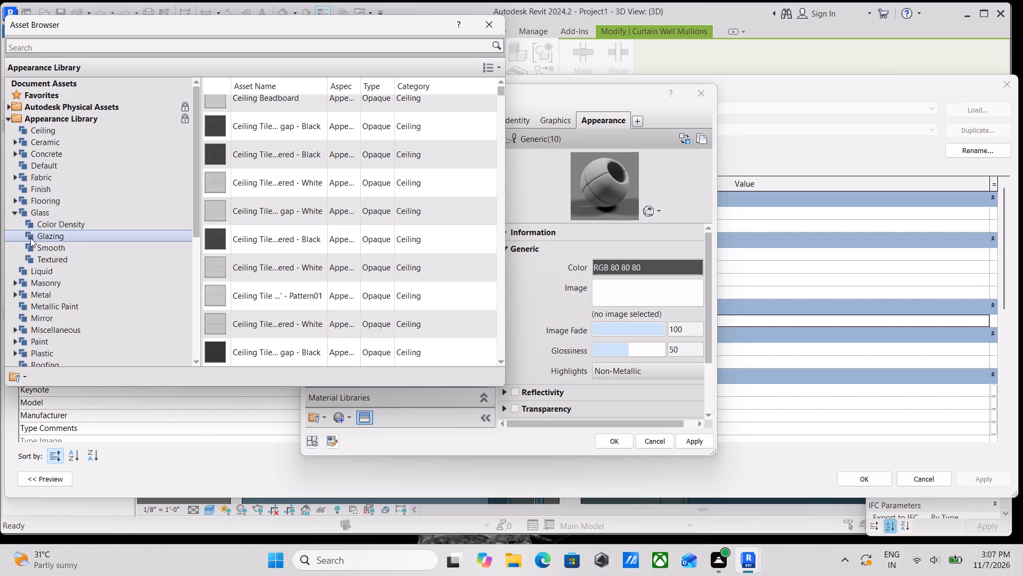
pyautogui.click(42, 257)
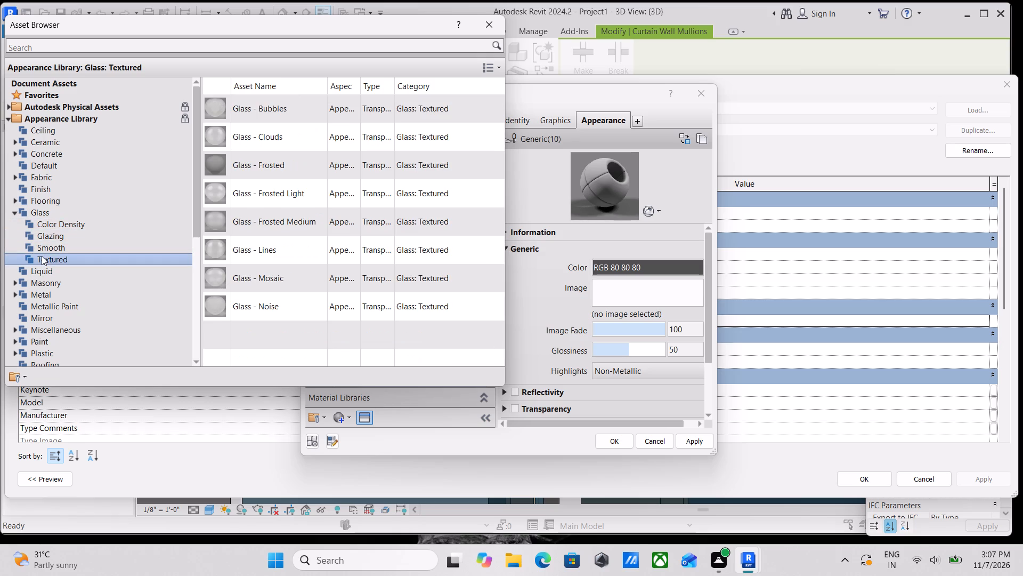
pyautogui.click(37, 245)
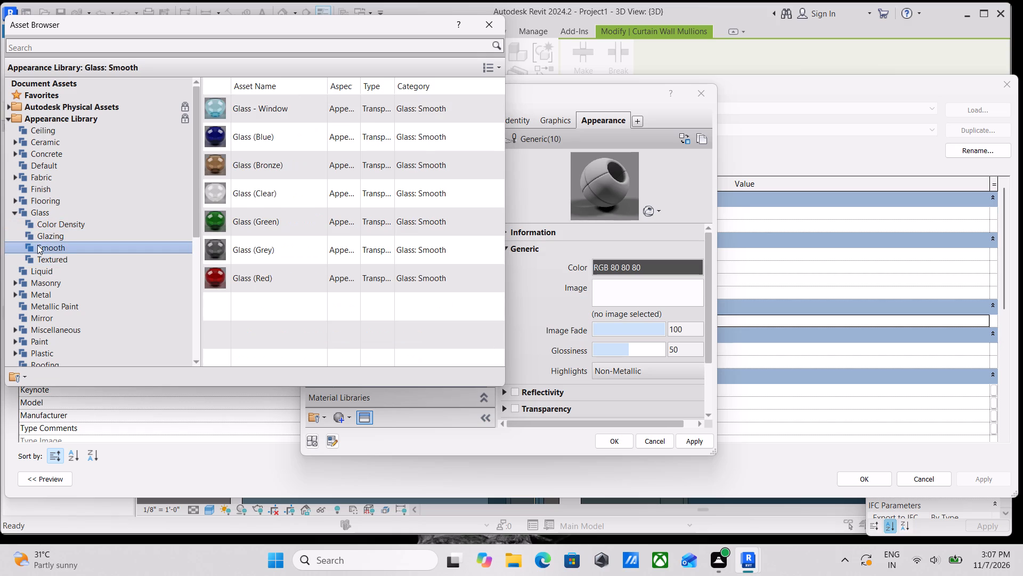
pyautogui.click(31, 246)
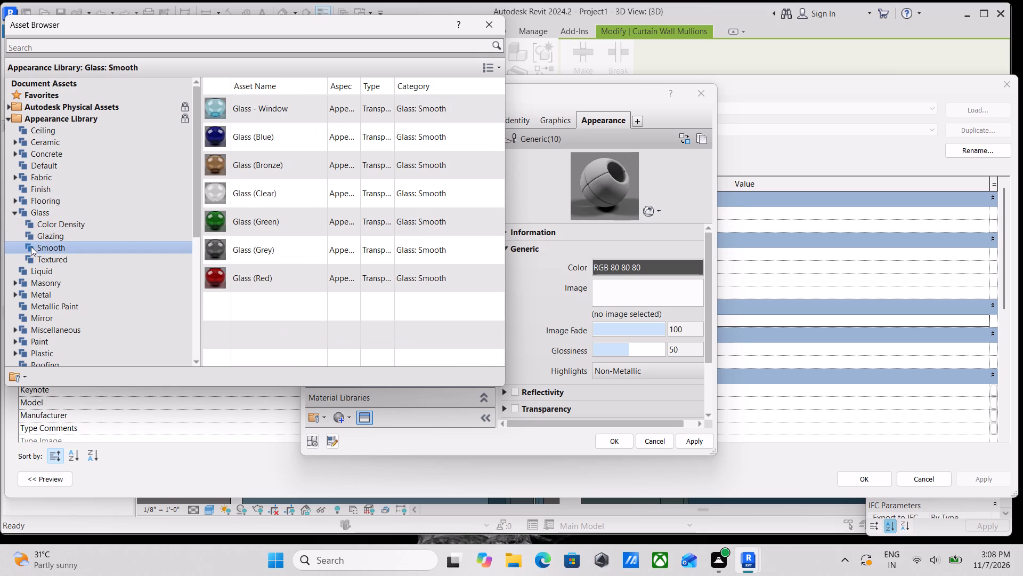
pyautogui.click(35, 237)
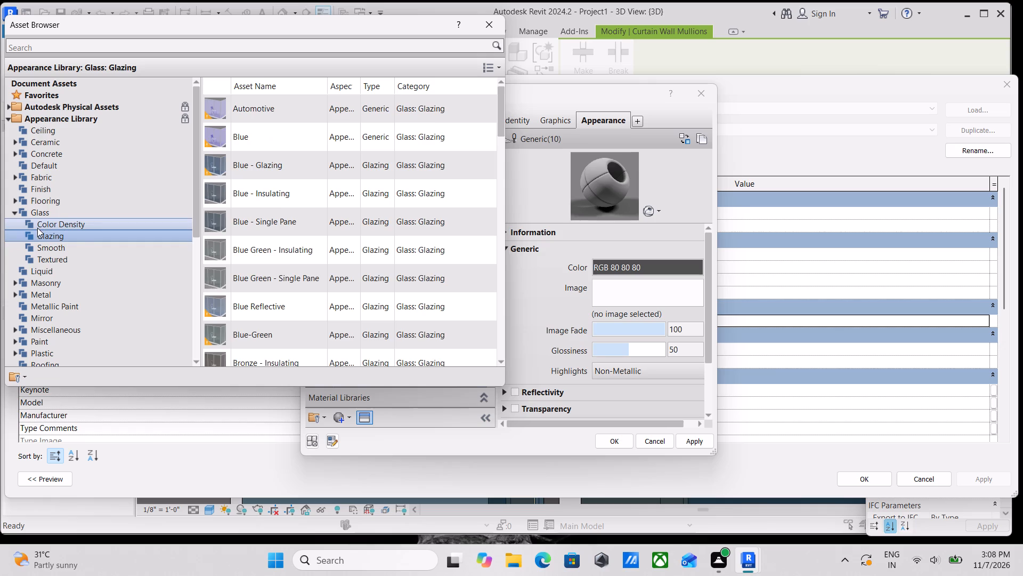
pyautogui.click(38, 224)
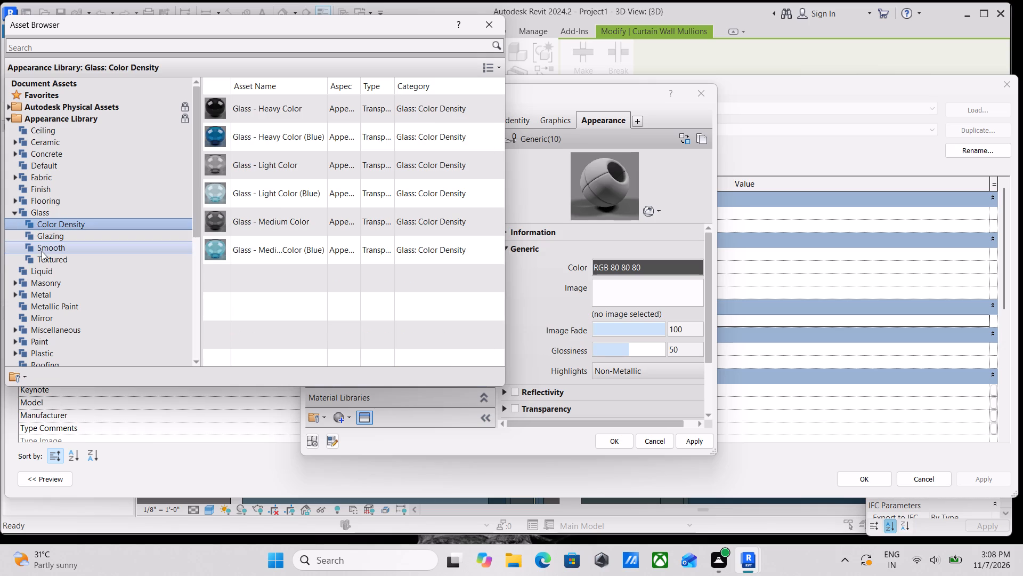
pyautogui.click(42, 250)
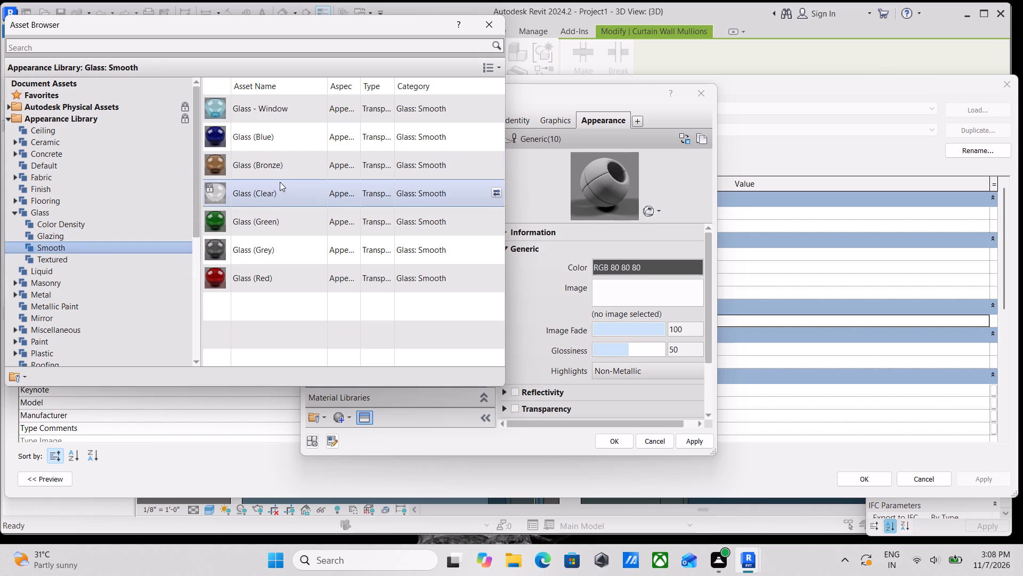
pyautogui.scroll(-2, 275, 228)
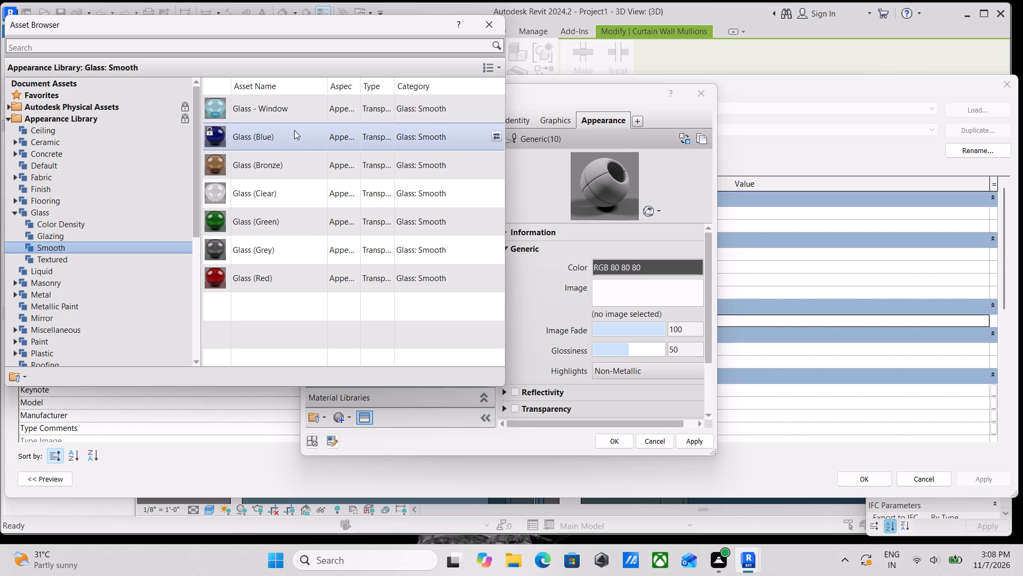
pyautogui.scroll(-1, 279, 192)
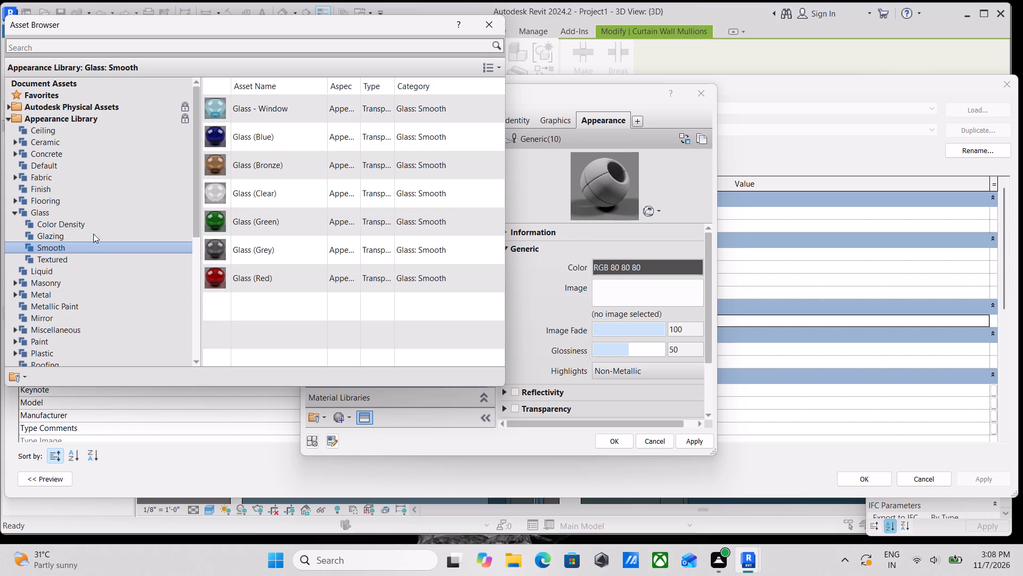
pyautogui.click(61, 235)
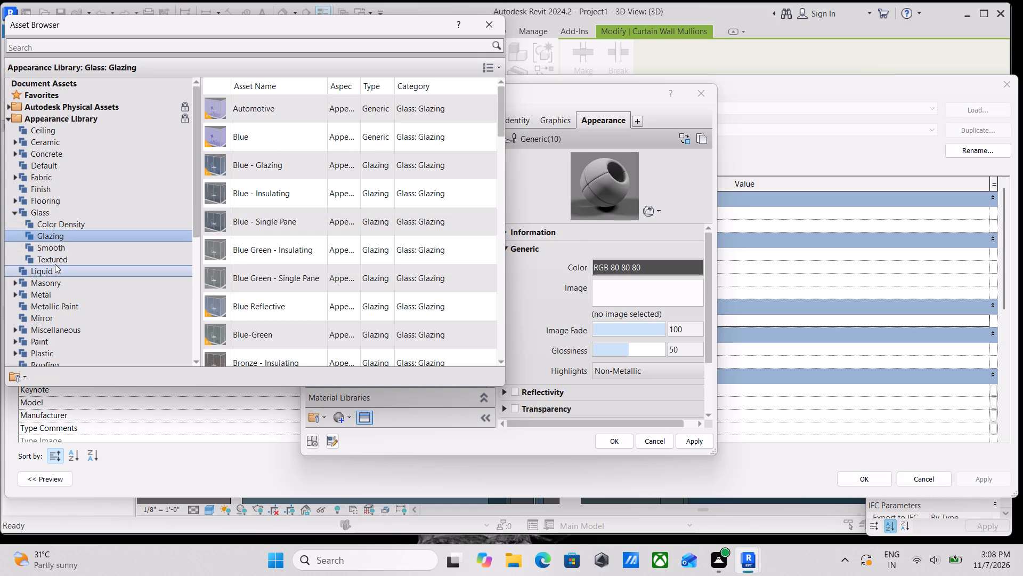
pyautogui.click(55, 260)
pyautogui.scroll(-3, 295, 242)
pyautogui.scroll(2, 297, 246)
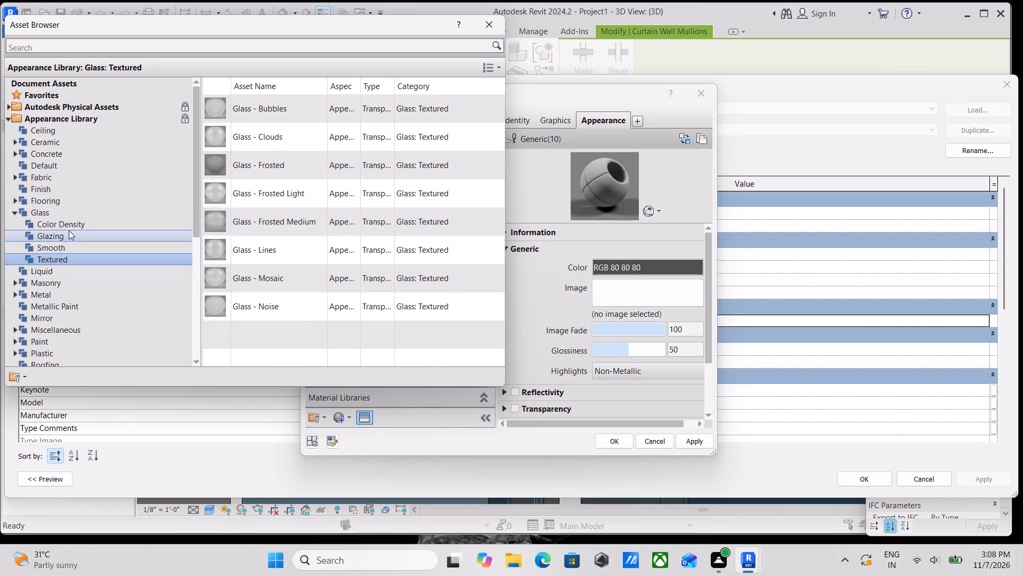
pyautogui.click(64, 222)
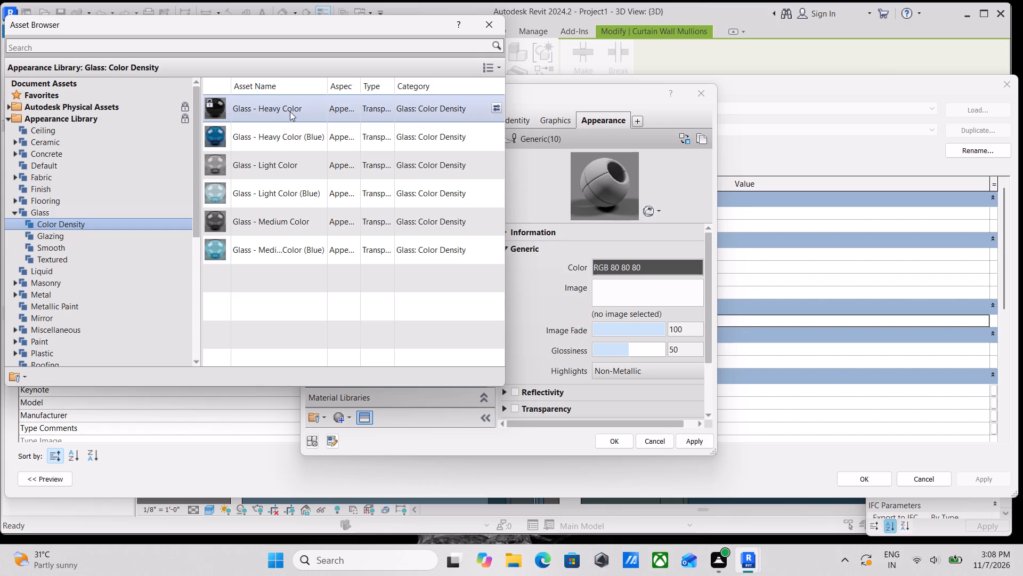
pyautogui.doubleClick(303, 103)
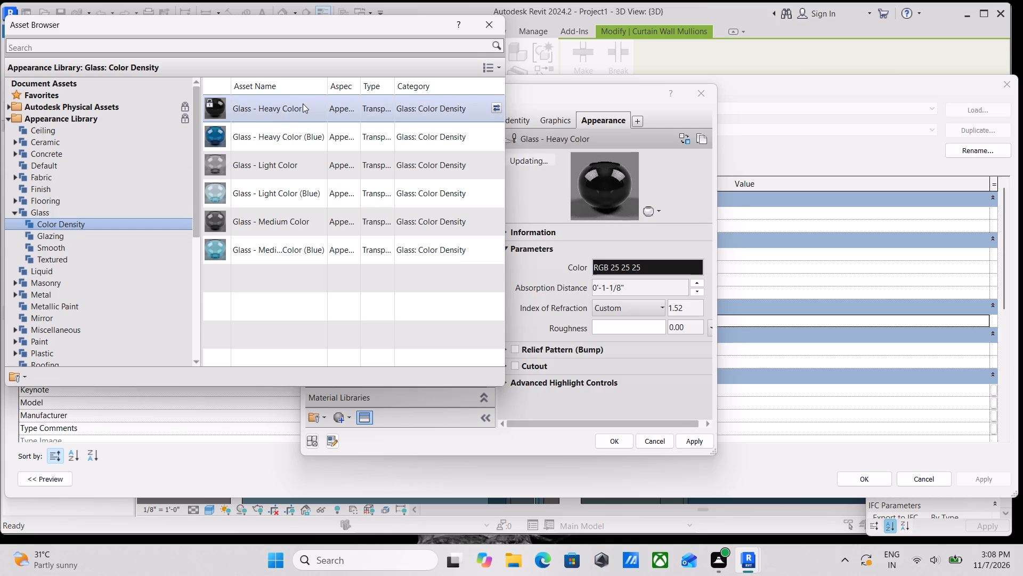
pyautogui.click(690, 442)
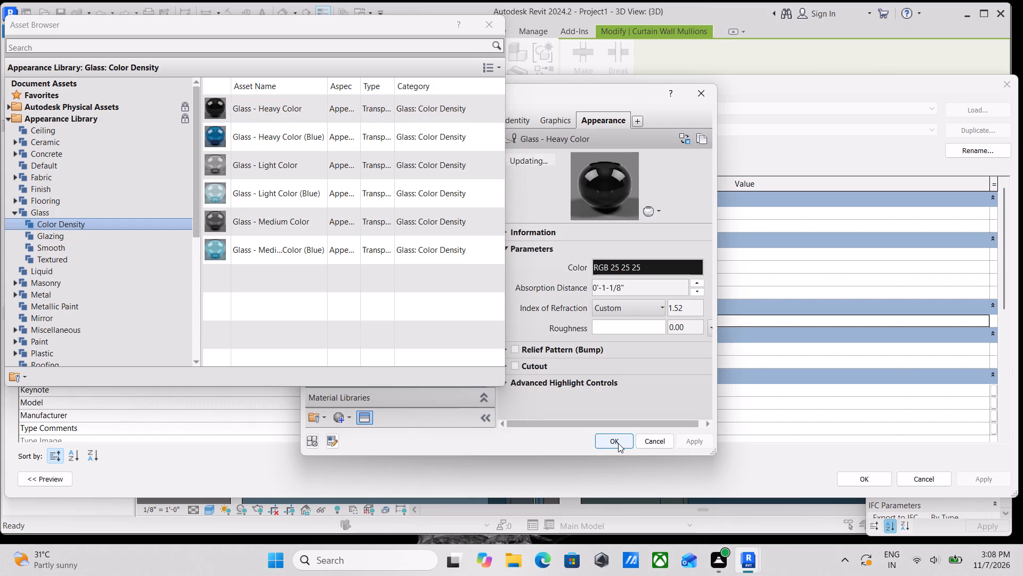
# Assign WINDOW GLASS MATERIAL to the 2.5" x 5" rectangular mullion type and check the storefront mullions in 3D.
pyautogui.click(618, 443)
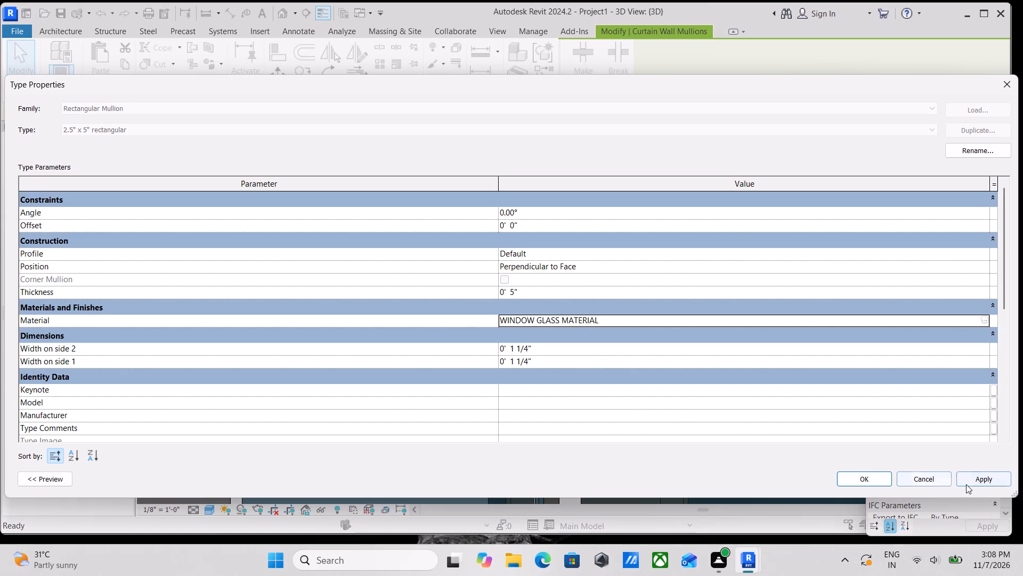
pyautogui.click(970, 485)
pyautogui.click(871, 481)
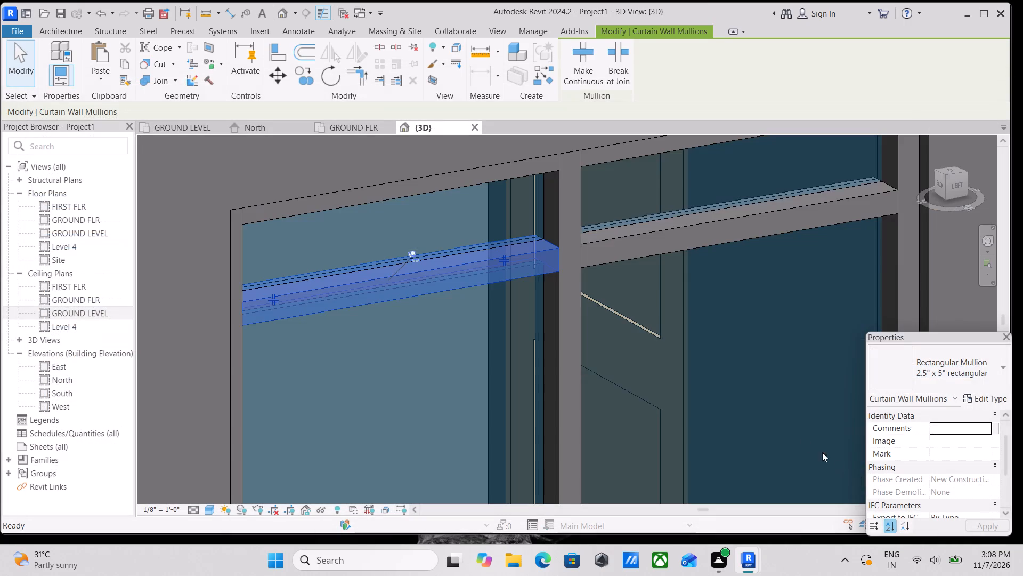
pyautogui.scroll(-16, 616, 345)
pyautogui.moveTo(611, 339); pyautogui.dragTo(597, 339, button='middle')
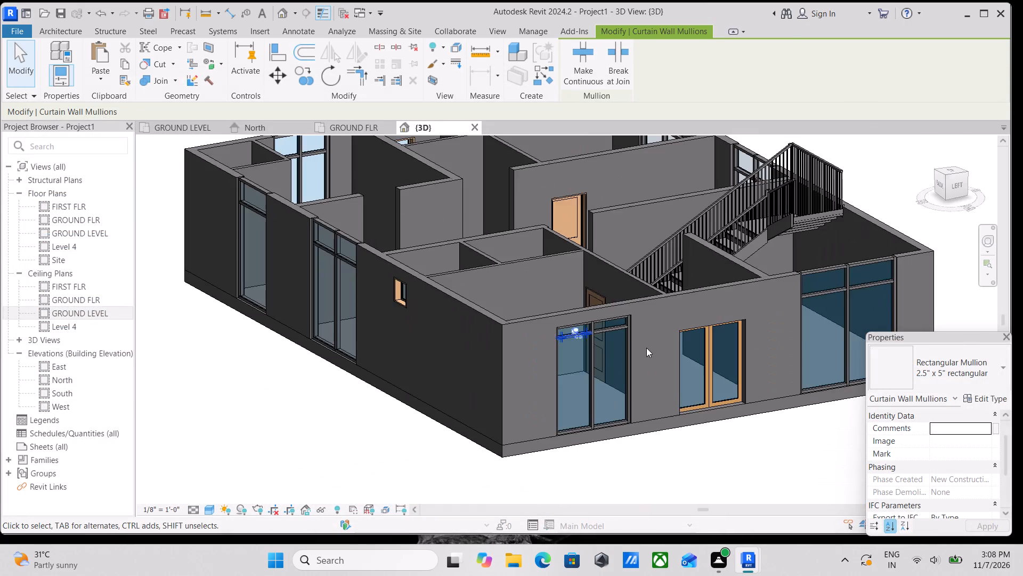
pyautogui.scroll(3, 646, 351)
pyautogui.press('Escape')
pyautogui.scroll(4, 545, 340)
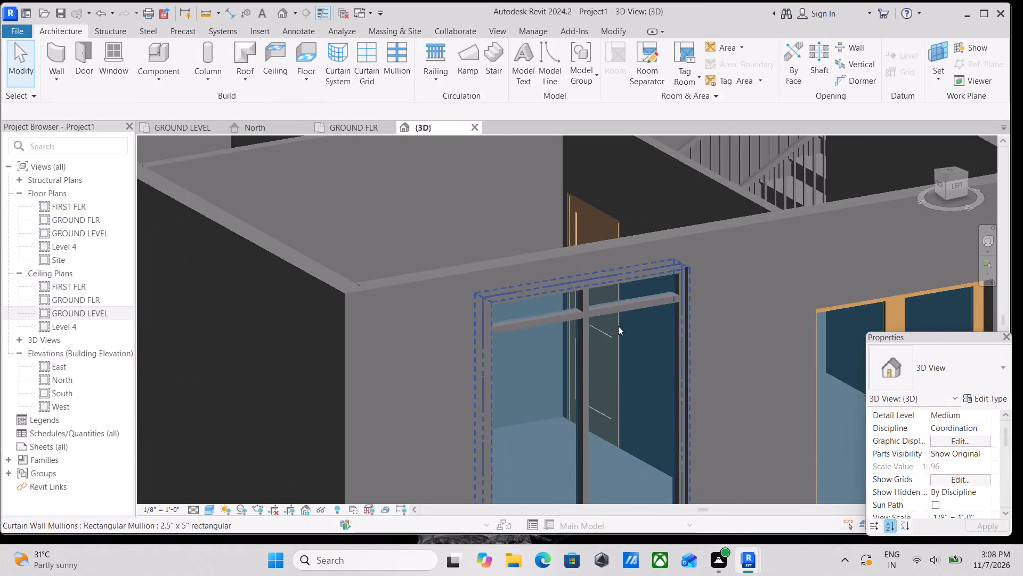
# Unpin and delete the left half of the upper horizontal mullion on the storefront window nearest the building corner.
pyautogui.scroll(4, 623, 326)
pyautogui.scroll(4, 527, 335)
pyautogui.moveTo(502, 317); pyautogui.dragTo(543, 282, button='middle')
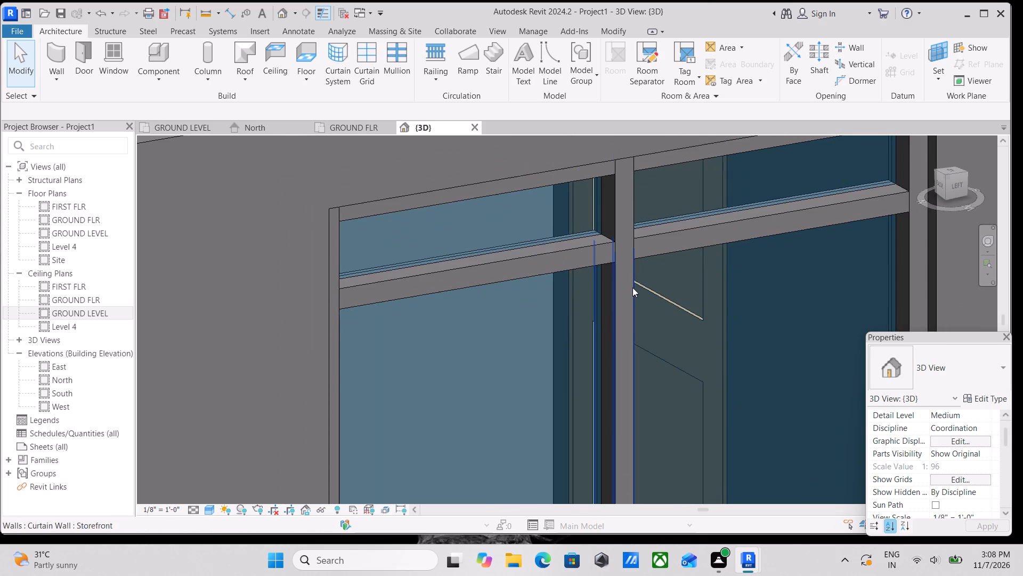
pyautogui.scroll(3, 564, 257)
pyautogui.scroll(-8, 533, 249)
pyautogui.moveTo(581, 252); pyautogui.dragTo(492, 235, button='middle')
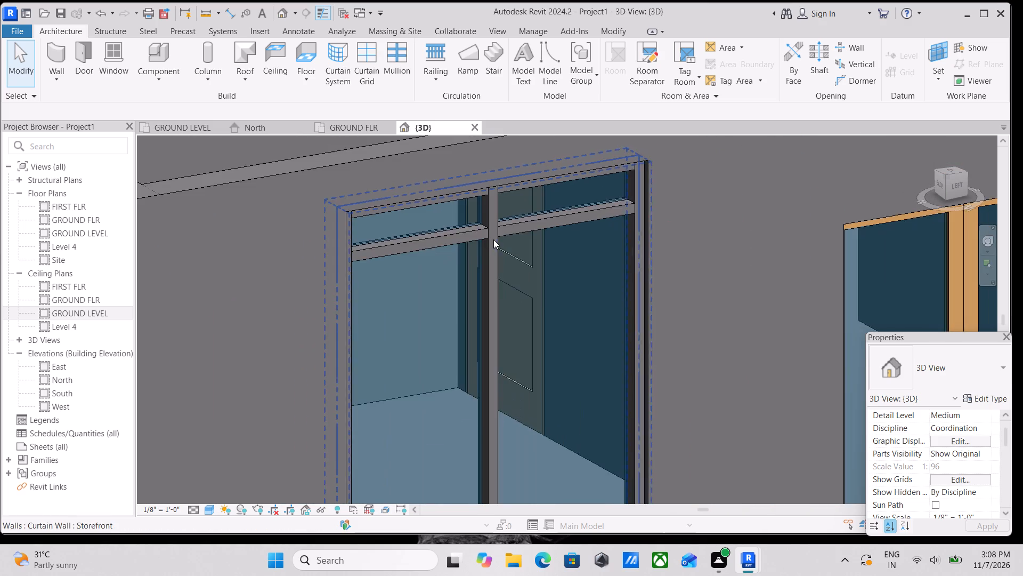
pyautogui.scroll(-2, 495, 239)
pyautogui.scroll(-3, 555, 292)
pyautogui.keyDown('shift'); pyautogui.moveTo(558, 285); pyautogui.dragTo(373, 190, button='middle'); pyautogui.keyUp('shift')
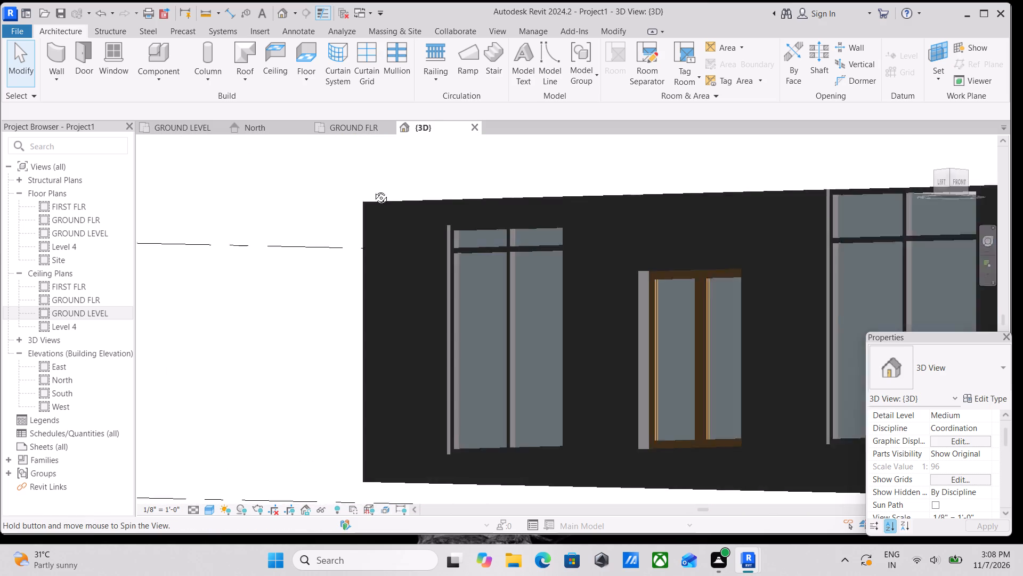
pyautogui.keyDown('shift'); pyautogui.moveTo(373, 190); pyautogui.dragTo(599, 300, button='middle'); pyautogui.keyUp('shift')
pyautogui.scroll(1, 532, 274)
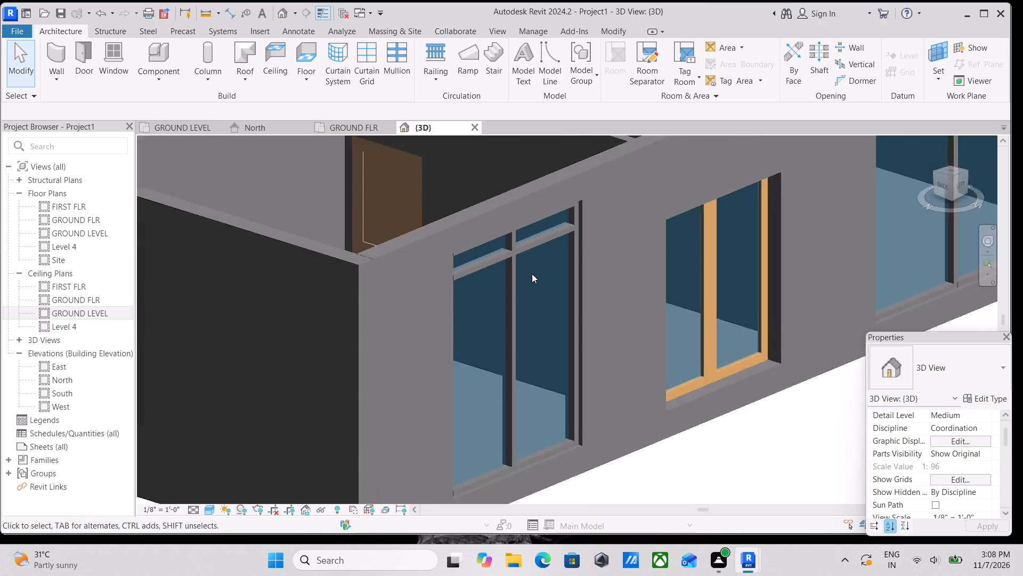
pyautogui.scroll(9, 532, 274)
pyautogui.scroll(9, 466, 293)
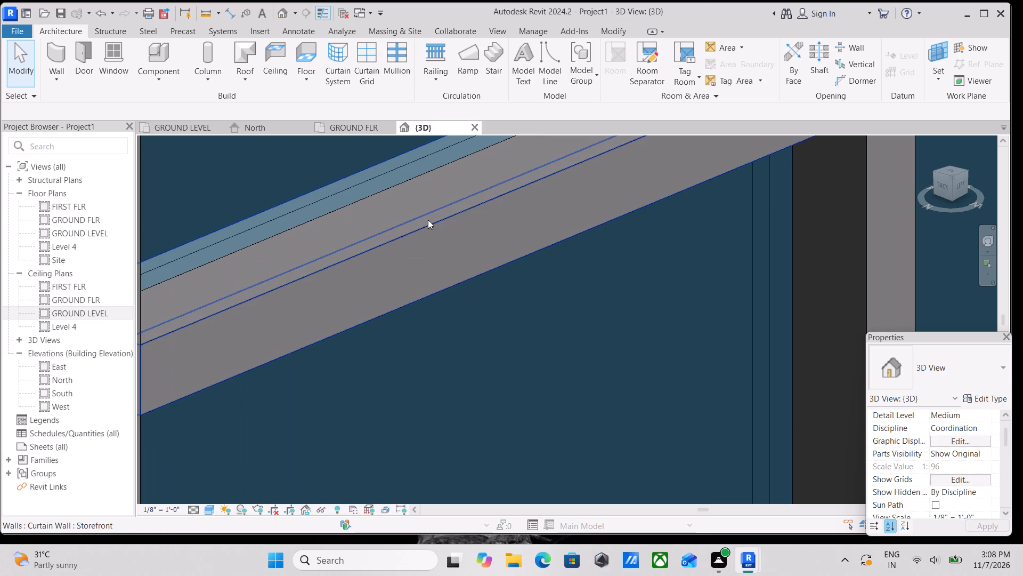
pyautogui.click(427, 234)
pyautogui.scroll(-9, 502, 239)
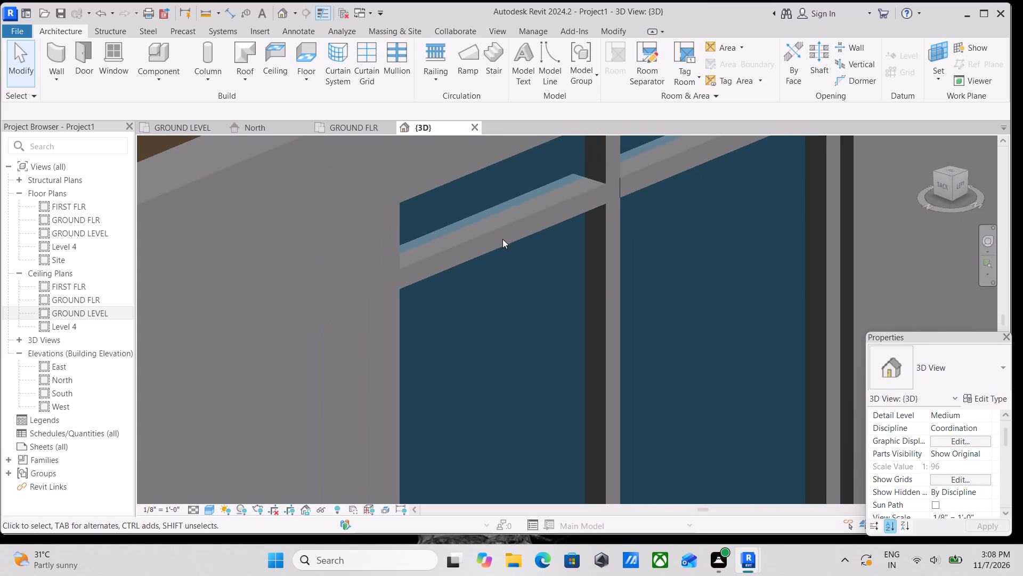
pyautogui.press('Tab')
pyautogui.press('Tab')
pyautogui.press('Tab')
pyautogui.press('Tab')
pyautogui.press('Tab')
pyautogui.press('Tab')
pyautogui.press('Tab')
pyautogui.press('Tab')
pyautogui.press('Tab')
pyautogui.press('Tab')
pyautogui.press('Tab')
pyautogui.press('Tab')
pyautogui.press('Tab')
pyautogui.press('Tab')
pyautogui.press('Tab')
pyautogui.press('Tab')
pyautogui.press('Tab')
pyautogui.press('Tab')
pyautogui.press('Tab')
pyautogui.press('Tab')
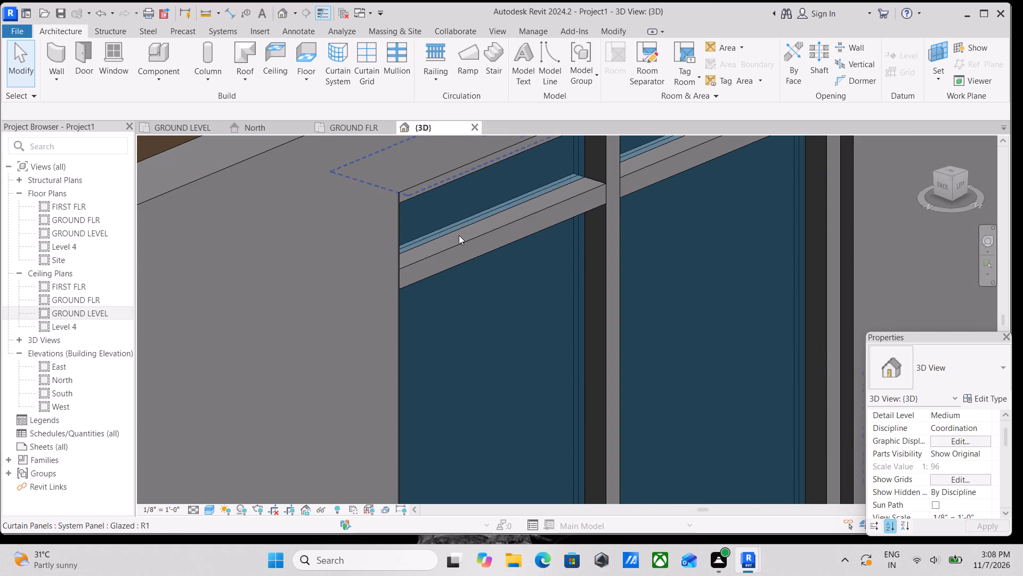
pyautogui.click(466, 242)
pyautogui.click(506, 211)
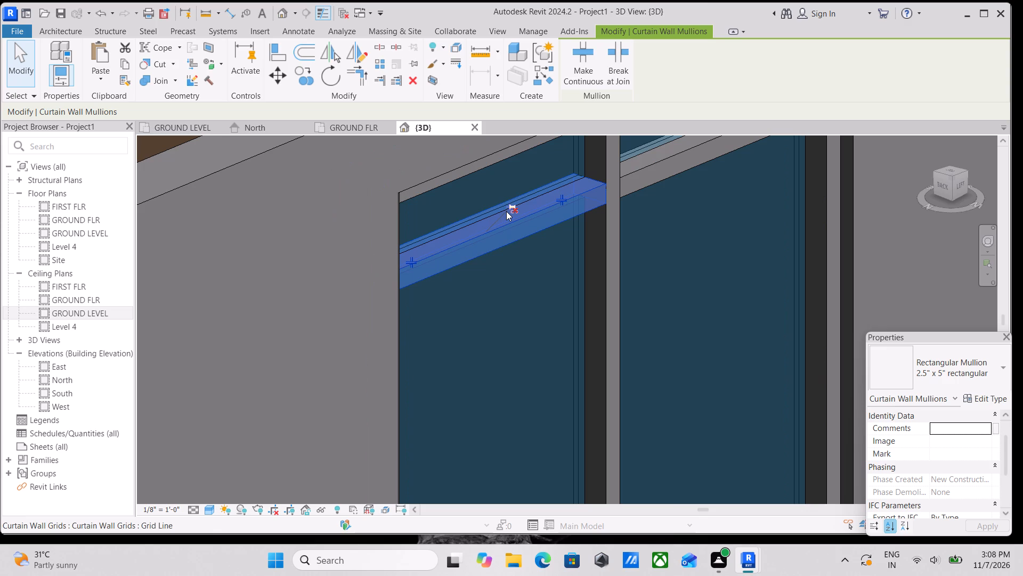
pyautogui.rightClick(506, 211)
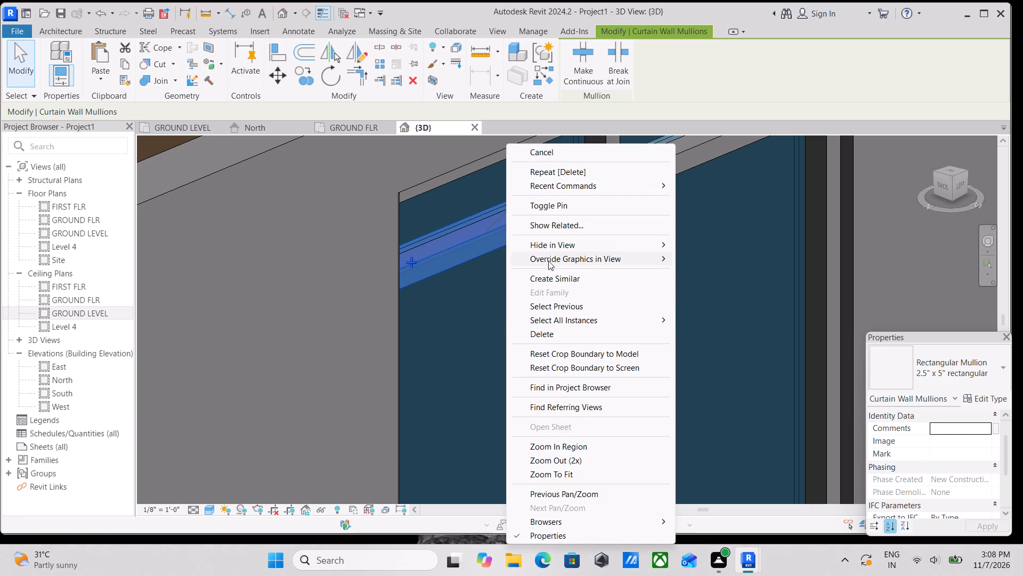
pyautogui.click(542, 339)
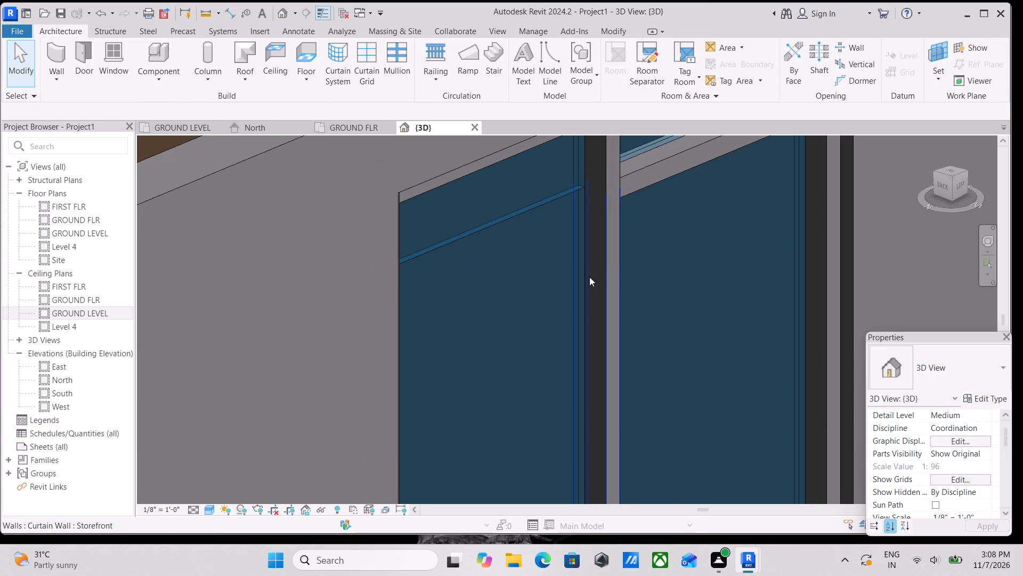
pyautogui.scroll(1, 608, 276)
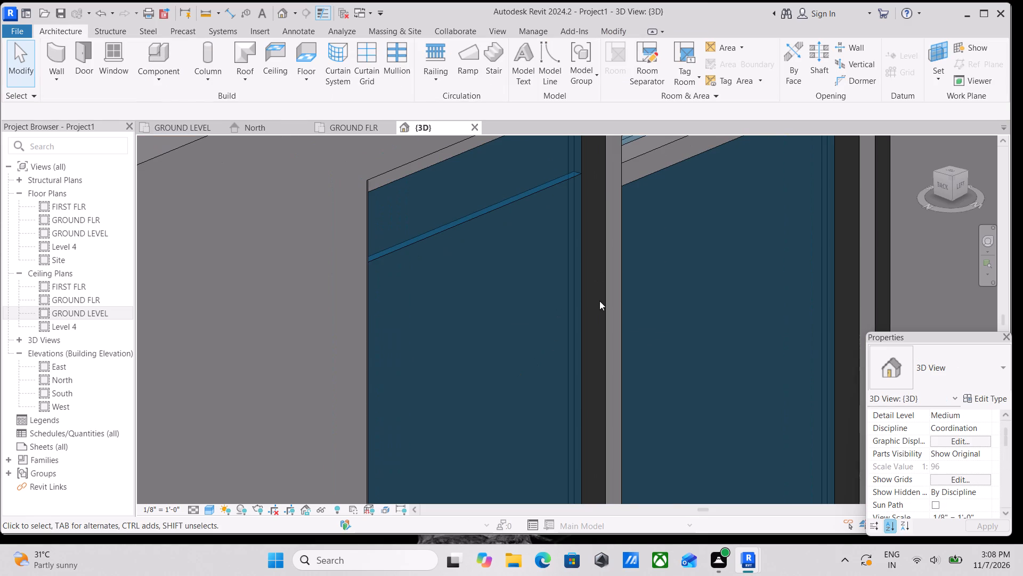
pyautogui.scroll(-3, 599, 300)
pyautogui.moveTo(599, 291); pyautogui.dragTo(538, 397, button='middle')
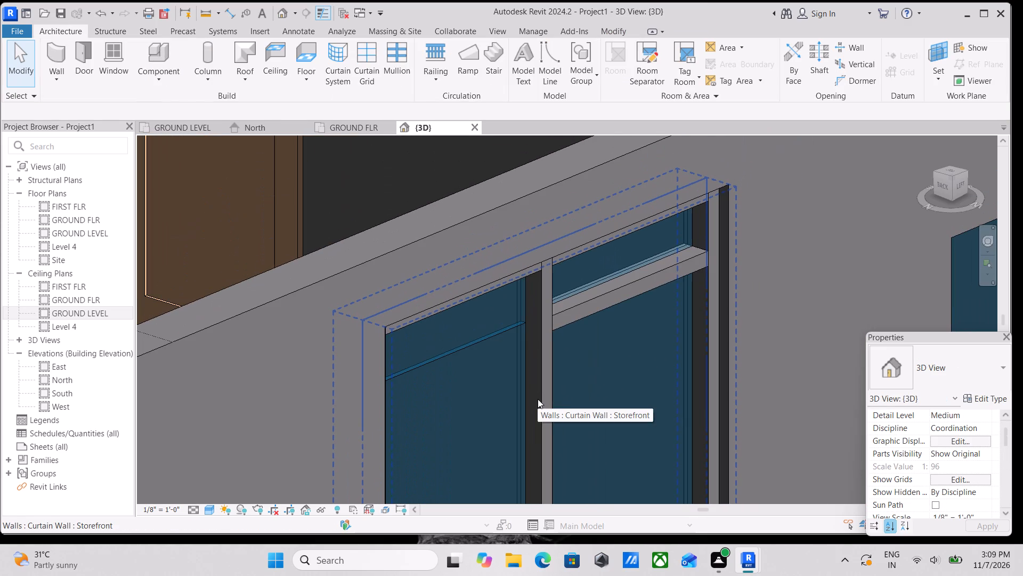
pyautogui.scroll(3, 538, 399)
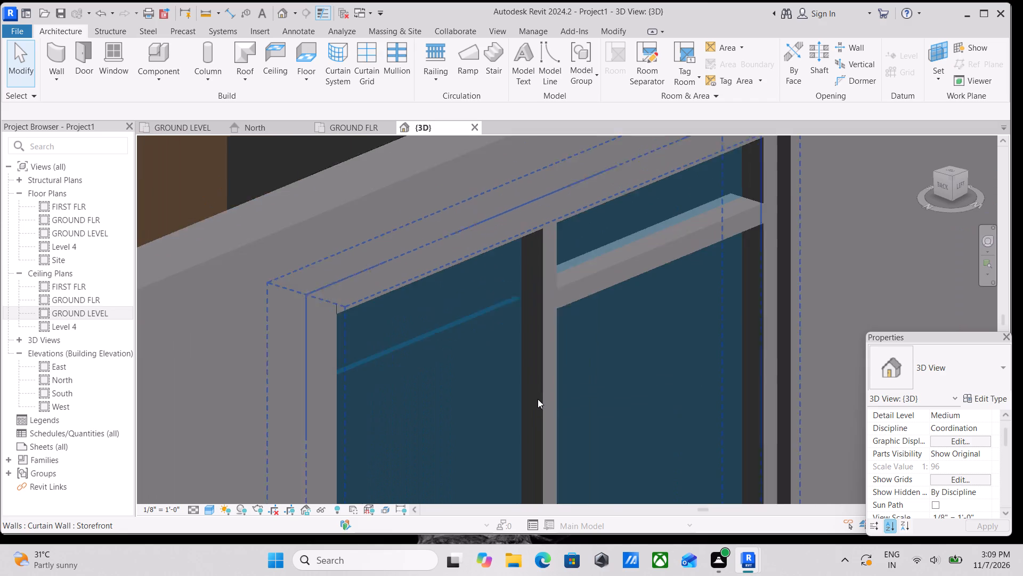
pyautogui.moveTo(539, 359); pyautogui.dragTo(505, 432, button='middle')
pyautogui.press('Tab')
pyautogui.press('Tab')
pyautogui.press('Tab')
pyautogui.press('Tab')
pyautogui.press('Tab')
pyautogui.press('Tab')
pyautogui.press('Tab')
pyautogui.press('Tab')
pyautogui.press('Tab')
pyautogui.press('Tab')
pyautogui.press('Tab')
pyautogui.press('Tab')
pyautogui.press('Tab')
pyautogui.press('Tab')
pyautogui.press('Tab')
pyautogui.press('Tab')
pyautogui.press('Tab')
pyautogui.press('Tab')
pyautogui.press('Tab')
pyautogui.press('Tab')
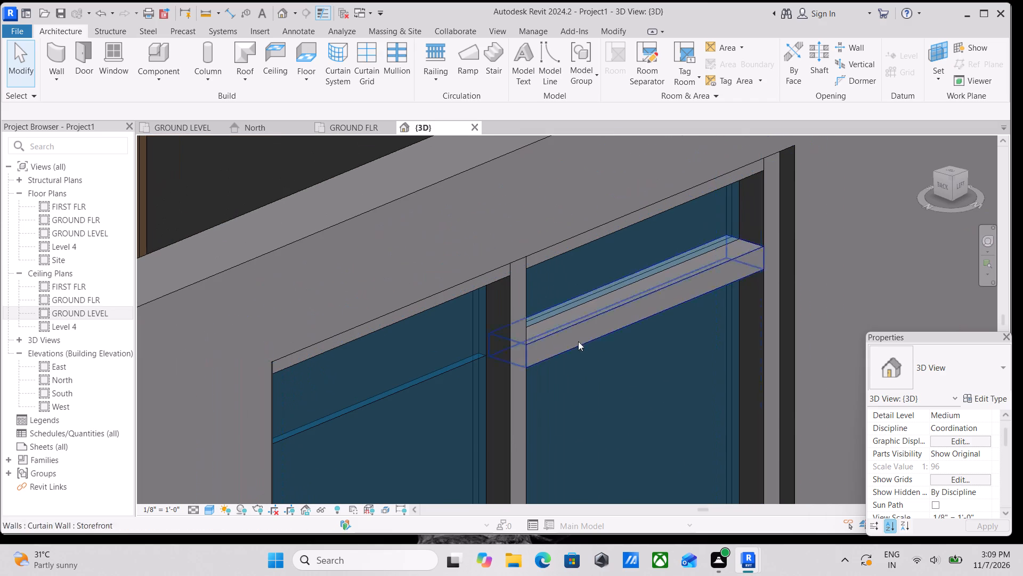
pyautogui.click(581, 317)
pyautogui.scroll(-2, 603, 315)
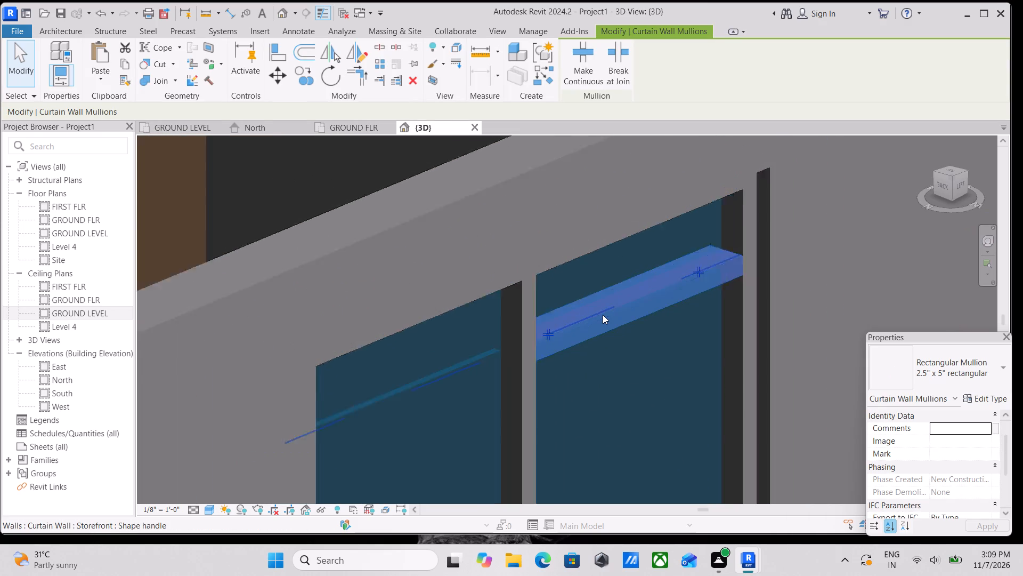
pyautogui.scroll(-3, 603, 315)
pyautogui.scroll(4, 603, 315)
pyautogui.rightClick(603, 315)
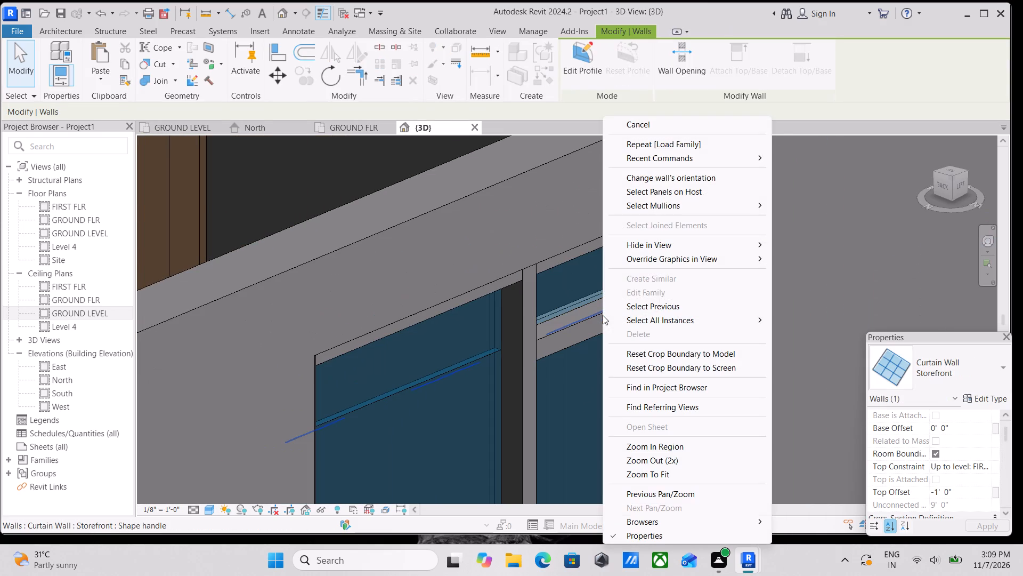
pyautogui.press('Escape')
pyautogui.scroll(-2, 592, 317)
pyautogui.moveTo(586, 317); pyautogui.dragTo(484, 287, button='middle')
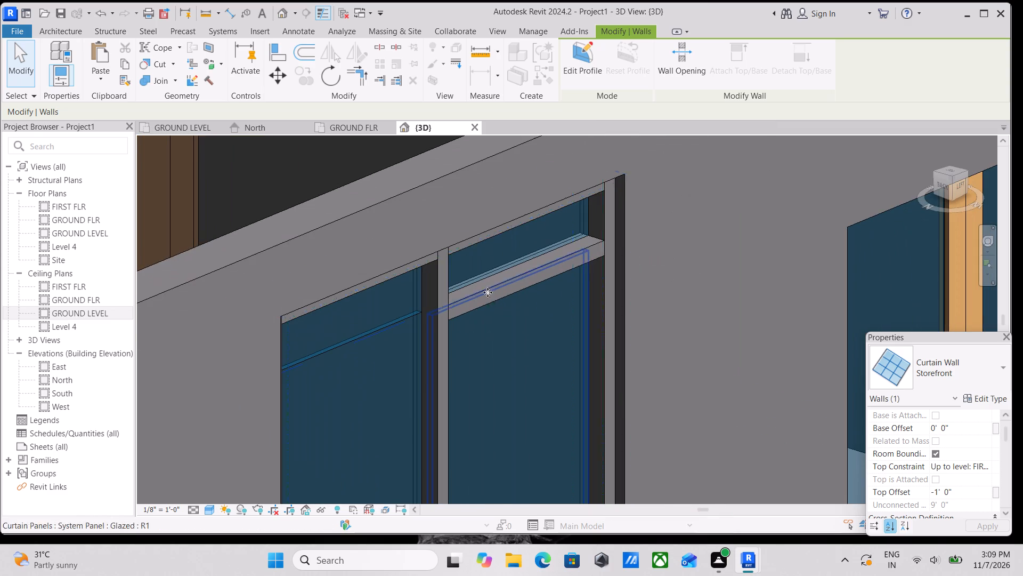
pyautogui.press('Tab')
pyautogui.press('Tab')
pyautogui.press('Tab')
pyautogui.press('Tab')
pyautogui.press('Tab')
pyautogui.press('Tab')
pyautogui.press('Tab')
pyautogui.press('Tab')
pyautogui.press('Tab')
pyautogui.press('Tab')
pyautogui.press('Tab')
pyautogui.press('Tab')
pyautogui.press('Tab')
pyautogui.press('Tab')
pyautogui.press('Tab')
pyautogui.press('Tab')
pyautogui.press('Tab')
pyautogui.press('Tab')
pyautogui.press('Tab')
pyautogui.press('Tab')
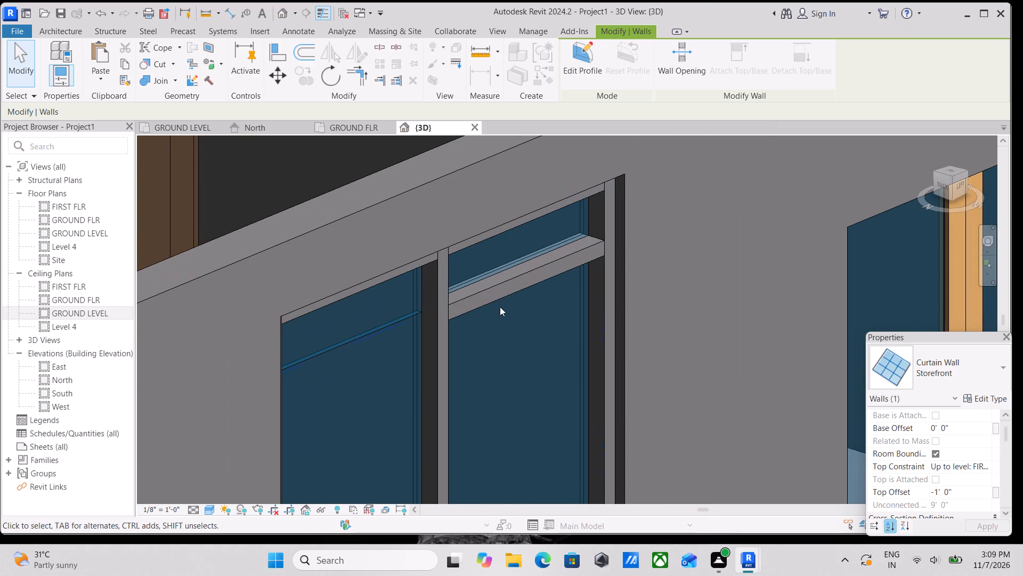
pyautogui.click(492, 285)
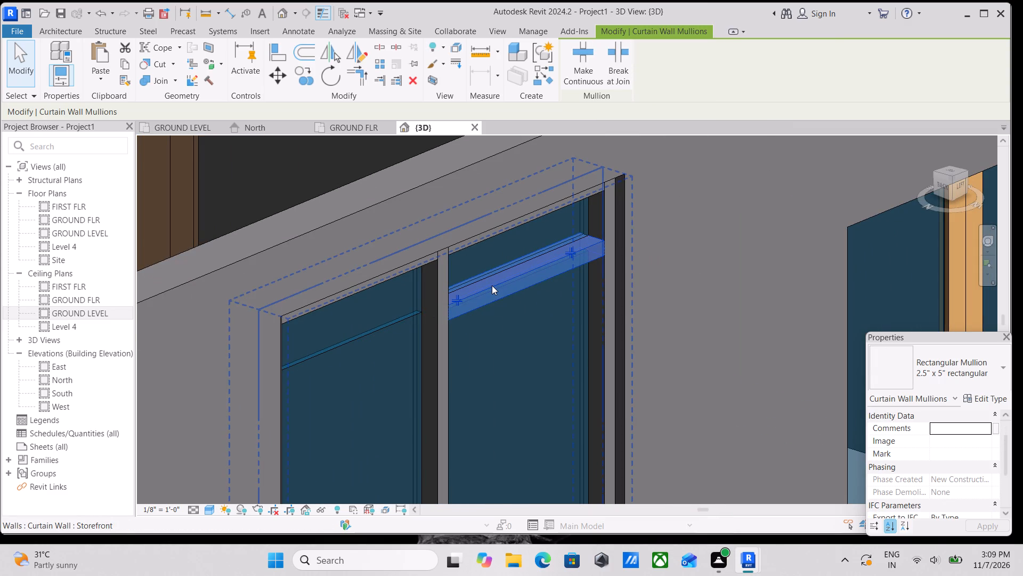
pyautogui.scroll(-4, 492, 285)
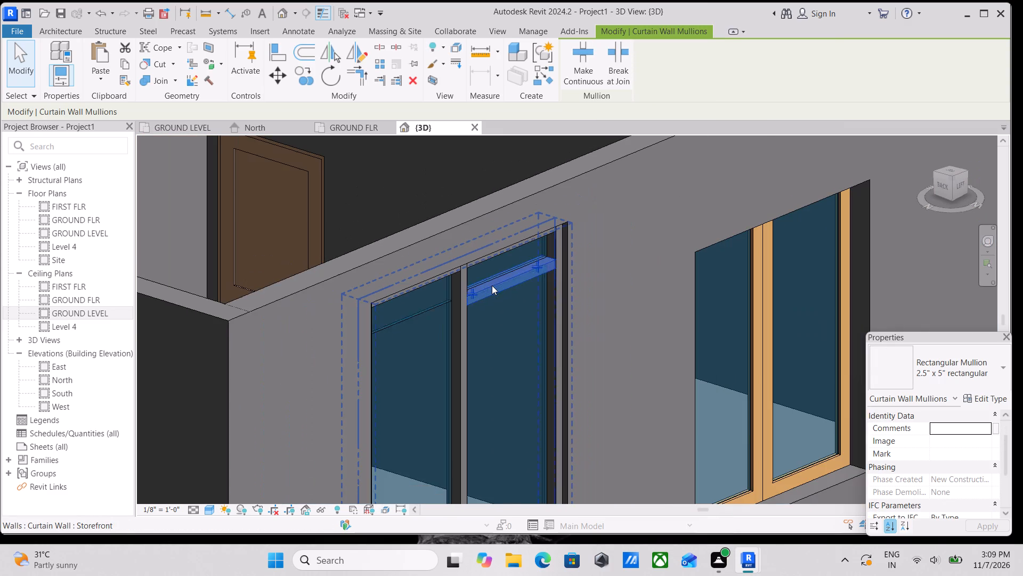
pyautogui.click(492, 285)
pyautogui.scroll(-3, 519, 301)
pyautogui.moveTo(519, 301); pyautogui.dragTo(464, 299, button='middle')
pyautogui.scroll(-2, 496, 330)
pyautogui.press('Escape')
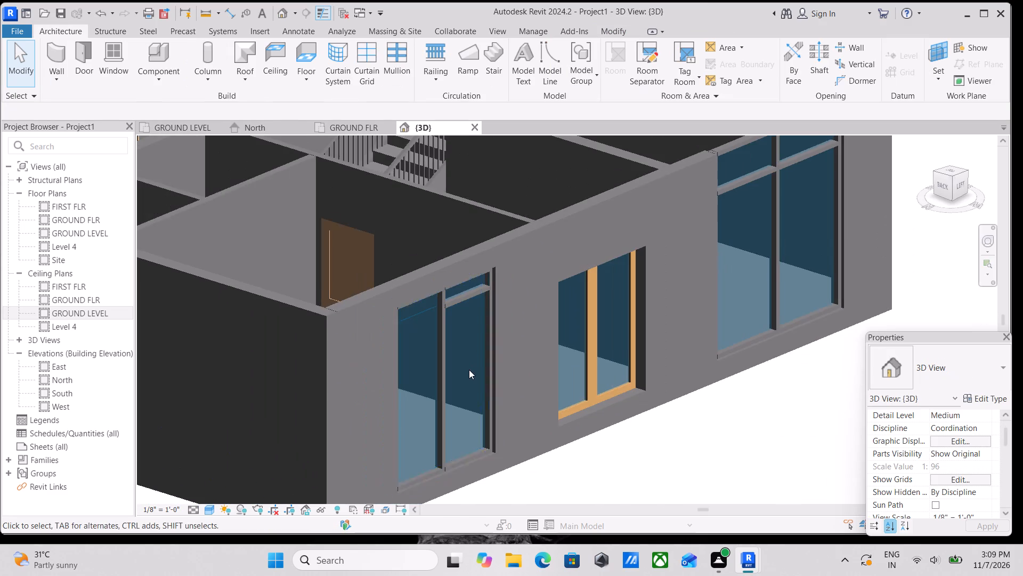
# Delete the remaining right half of the upper horizontal mullion on the storefront window nearest the building corner.
pyautogui.moveTo(414, 297); pyautogui.dragTo(564, 387, button='middle')
pyautogui.scroll(-1, 417, 300)
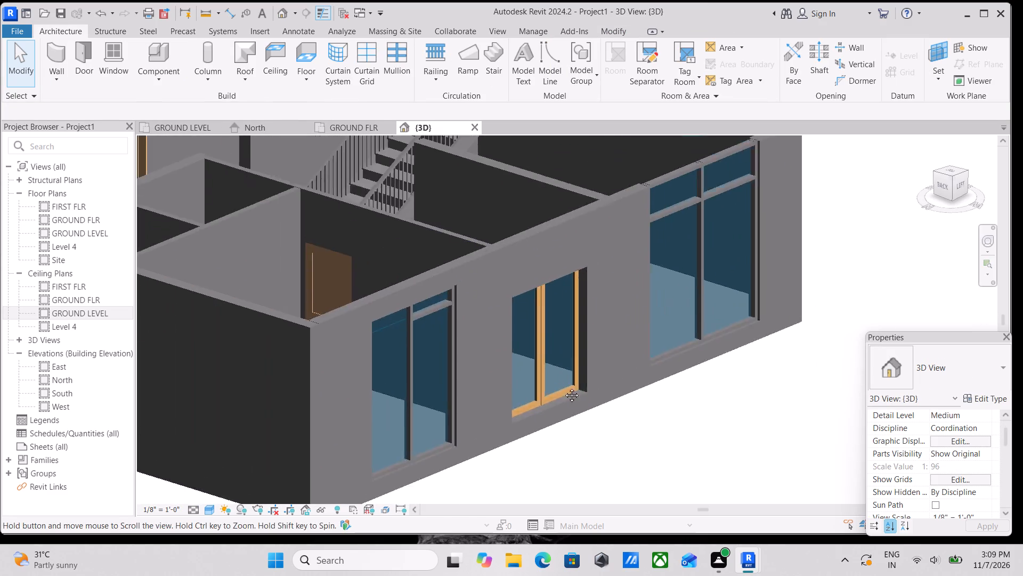
pyautogui.moveTo(564, 387); pyautogui.dragTo(603, 404, button='middle')
pyautogui.keyDown('shift'); pyautogui.moveTo(525, 386); pyautogui.dragTo(413, 366, button='middle'); pyautogui.keyUp('shift')
pyautogui.keyDown('shift'); pyautogui.scroll(1, 525, 386); pyautogui.keyUp('shift')
pyautogui.scroll(7, 507, 373)
pyautogui.scroll(2, 507, 330)
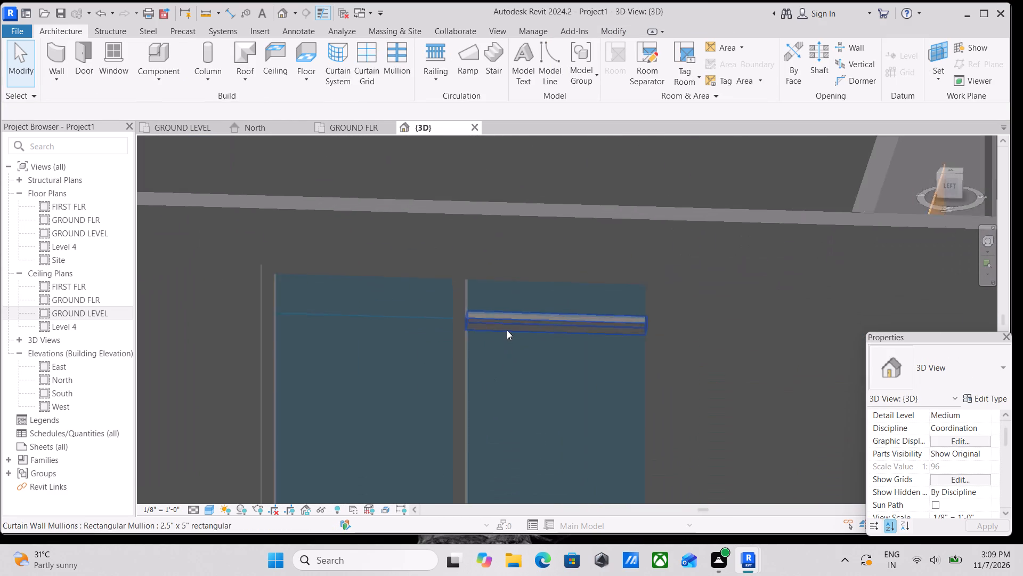
pyautogui.scroll(2, 507, 330)
pyautogui.press('Tab')
pyautogui.press('Tab')
pyautogui.press('Tab')
pyautogui.press('Tab')
pyautogui.press('Tab')
pyautogui.press('Tab')
pyautogui.press('Tab')
pyautogui.press('Tab')
pyautogui.press('Tab')
pyautogui.press('Tab')
pyautogui.press('Tab')
pyautogui.press('Tab')
pyautogui.press('Tab')
pyautogui.press('Tab')
pyautogui.press('Tab')
pyautogui.press('Tab')
pyautogui.press('Tab')
pyautogui.press('Tab')
pyautogui.press('Tab')
pyautogui.press('Tab')
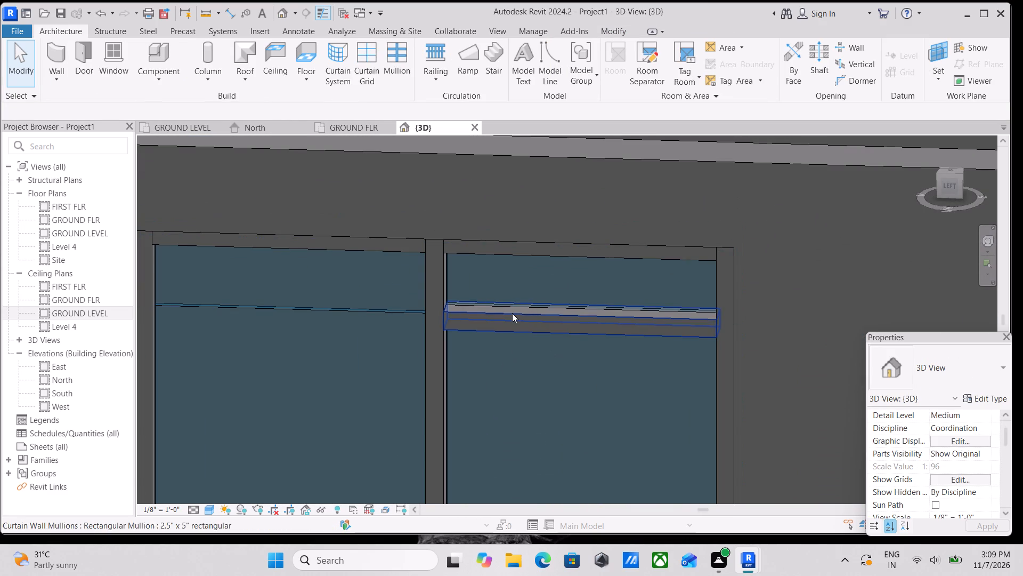
pyautogui.click(512, 313)
pyautogui.scroll(-3, 512, 313)
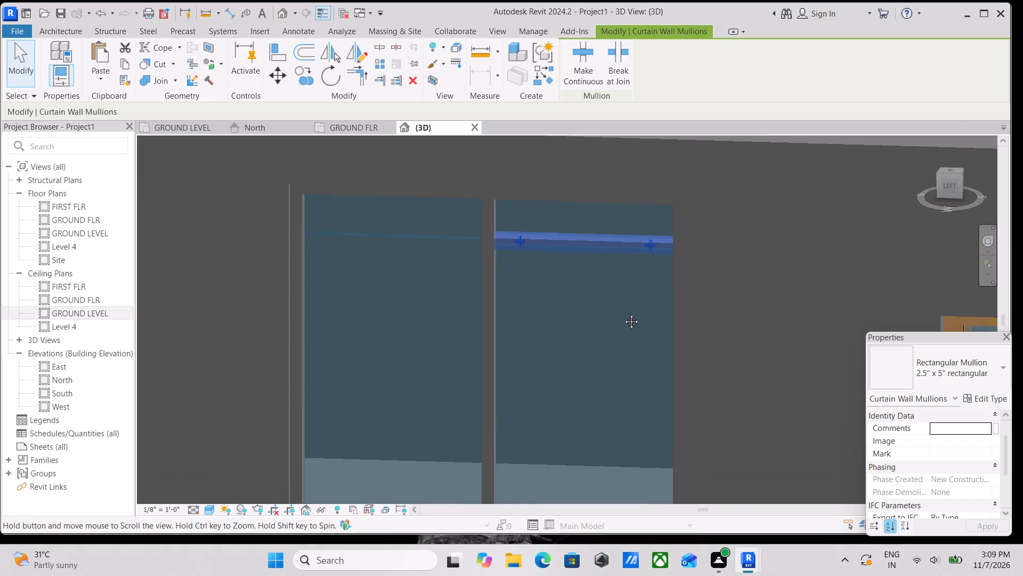
pyautogui.keyDown('shift'); pyautogui.moveTo(653, 305); pyautogui.dragTo(762, 267, button='middle'); pyautogui.keyUp('shift')
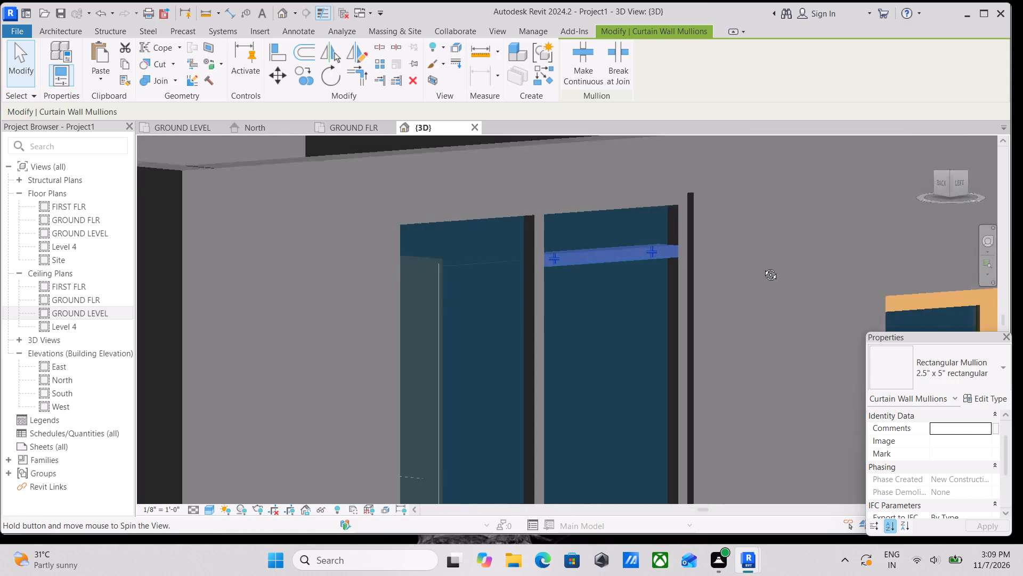
pyautogui.keyDown('shift'); pyautogui.moveTo(762, 267); pyautogui.dragTo(586, 310, button='middle'); pyautogui.keyUp('shift')
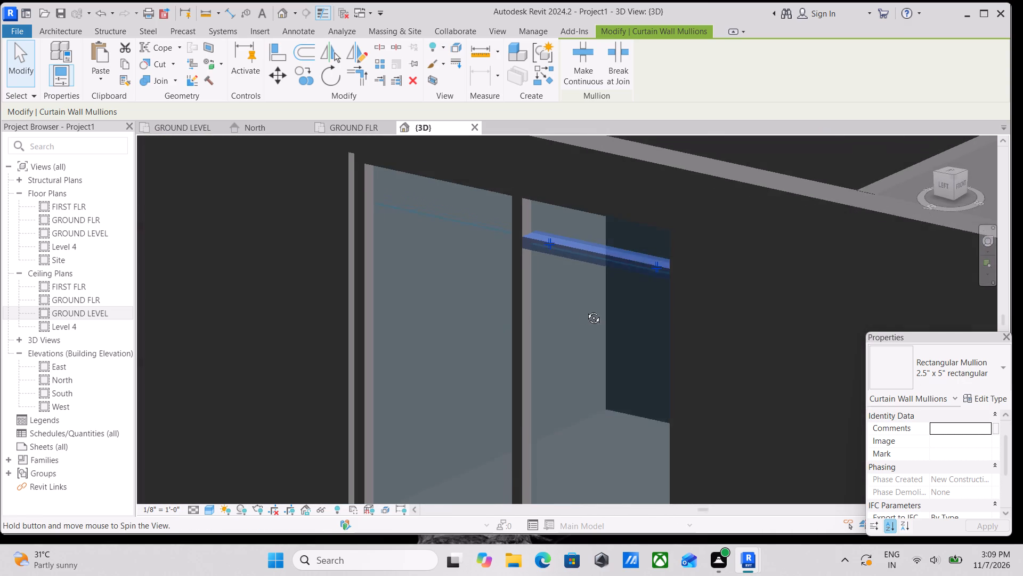
pyautogui.keyDown('shift'); pyautogui.moveTo(586, 310); pyautogui.dragTo(577, 310, button='middle'); pyautogui.keyUp('shift')
pyautogui.scroll(7, 547, 253)
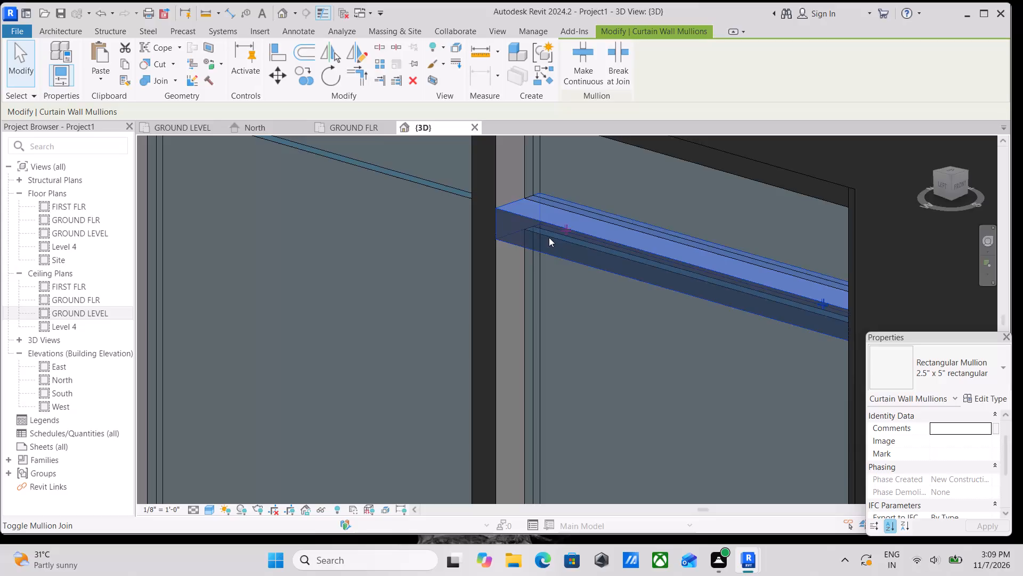
pyautogui.scroll(3, 549, 237)
pyautogui.click(556, 230)
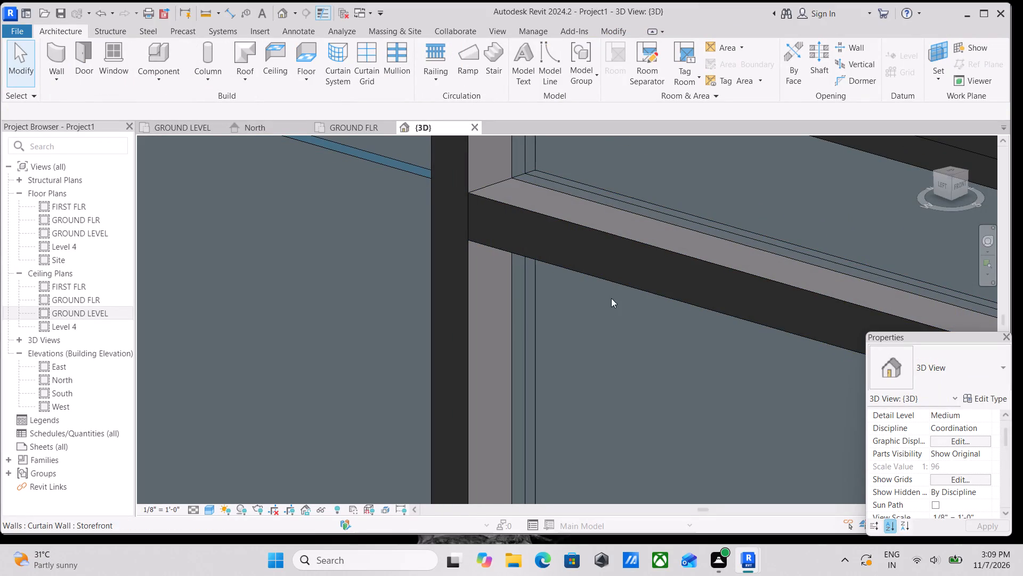
pyautogui.press('Tab')
pyautogui.press('Tab')
pyautogui.press('Tab')
pyautogui.press('Tab')
pyautogui.press('Tab')
pyautogui.press('Tab')
pyautogui.press('Tab')
pyautogui.press('Tab')
pyautogui.press('Tab')
pyautogui.press('Tab')
pyautogui.press('Tab')
pyautogui.press('Tab')
pyautogui.press('Tab')
pyautogui.press('Tab')
pyautogui.press('Tab')
pyautogui.press('Tab')
pyautogui.press('Tab')
pyautogui.press('Tab')
pyautogui.press('Tab')
pyautogui.press('Tab')
pyautogui.click(608, 236)
pyautogui.scroll(-2, 608, 236)
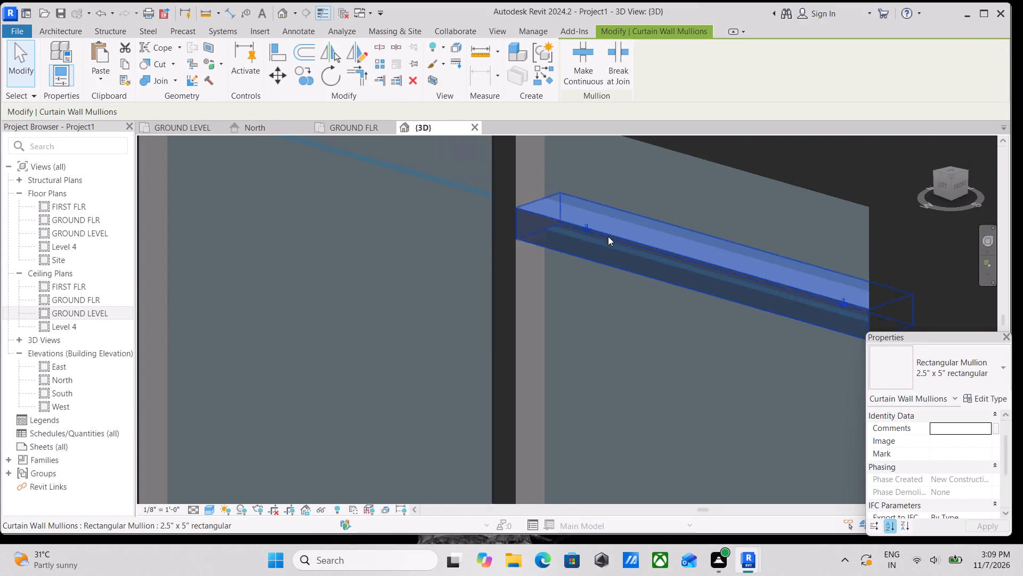
pyautogui.scroll(-6, 608, 236)
pyautogui.rightClick(614, 238)
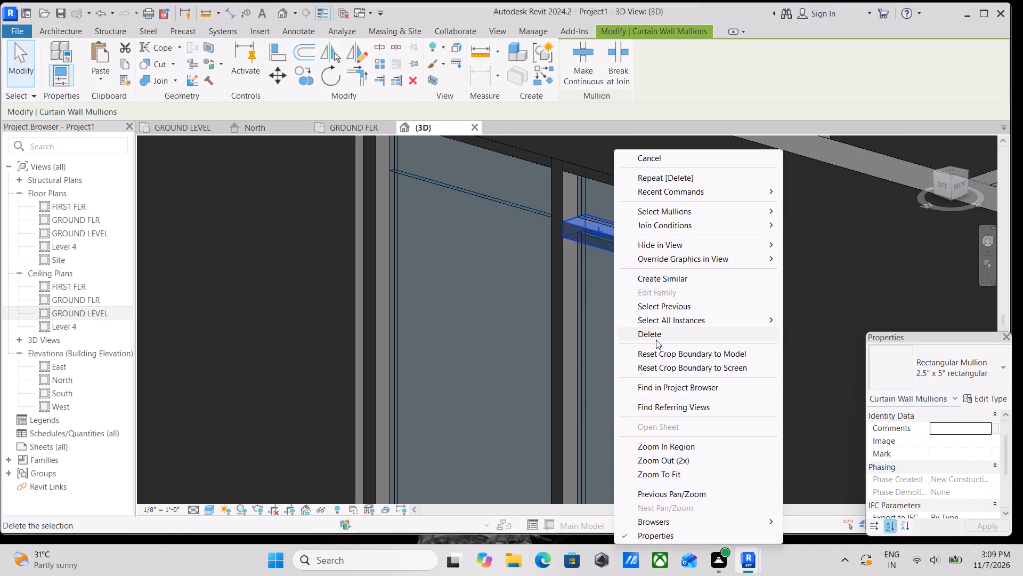
pyautogui.click(656, 337)
pyautogui.scroll(-6, 655, 328)
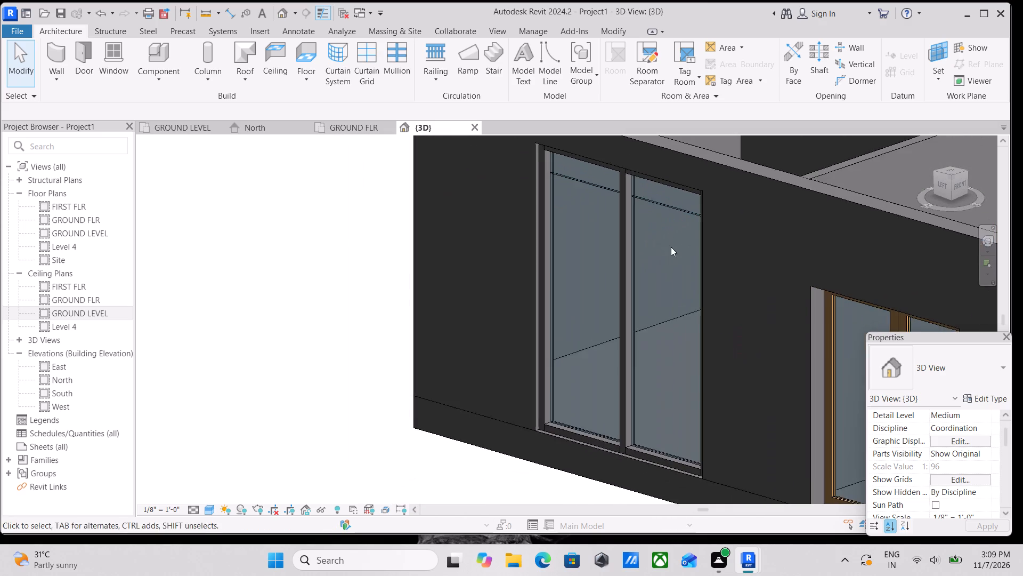
# Unpin and delete the upper horizontal curtain grid line of the storefront window nearest the building corner.
pyautogui.moveTo(667, 254); pyautogui.dragTo(402, 324, button='middle')
pyautogui.keyDown('shift'); pyautogui.moveTo(472, 355); pyautogui.dragTo(573, 307, button='middle'); pyautogui.keyUp('shift')
pyautogui.moveTo(519, 344); pyautogui.dragTo(542, 324, button='middle')
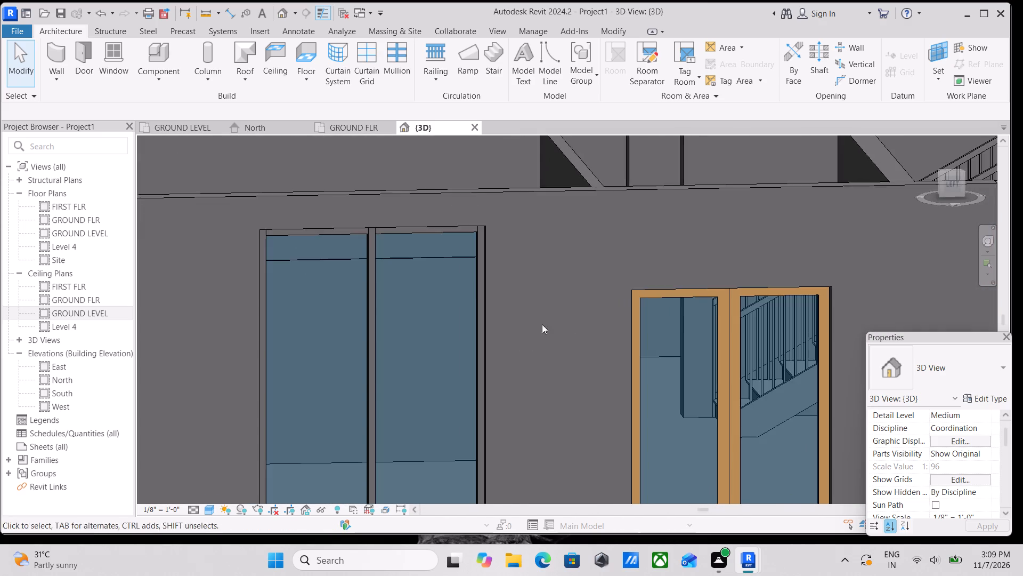
pyautogui.scroll(3, 396, 233)
pyautogui.click(411, 268)
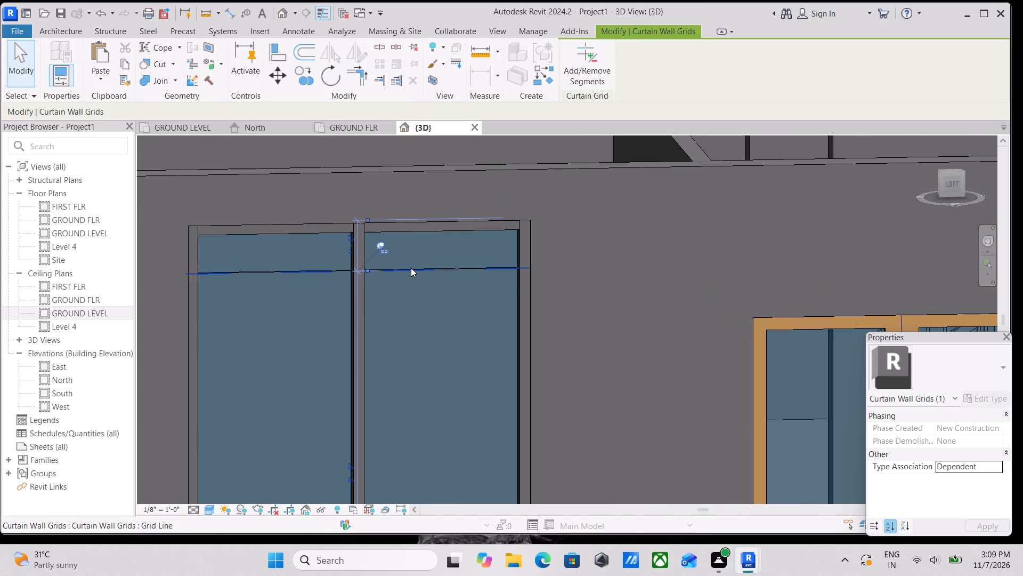
pyautogui.click(380, 251)
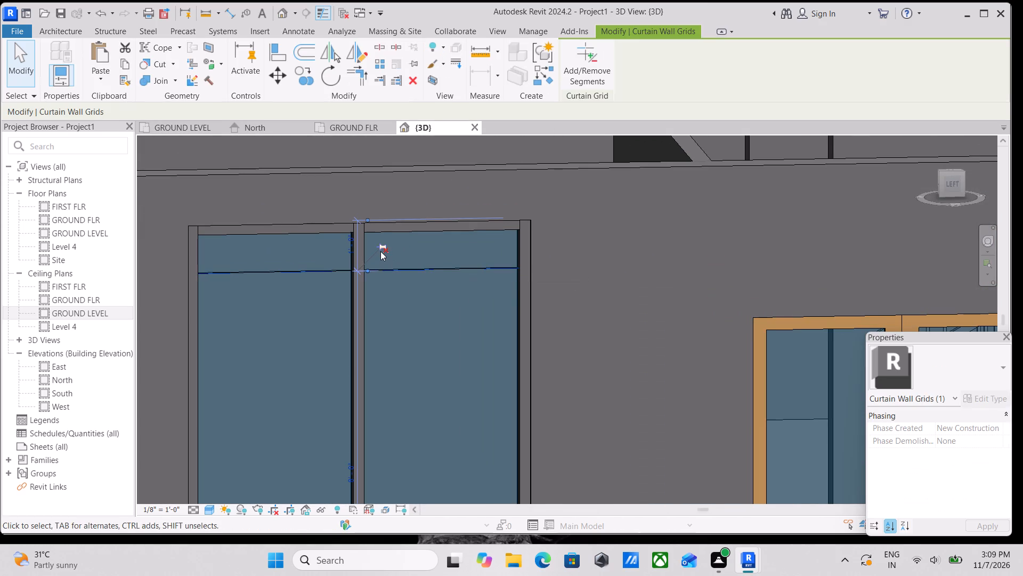
pyautogui.rightClick(380, 251)
pyautogui.click(425, 335)
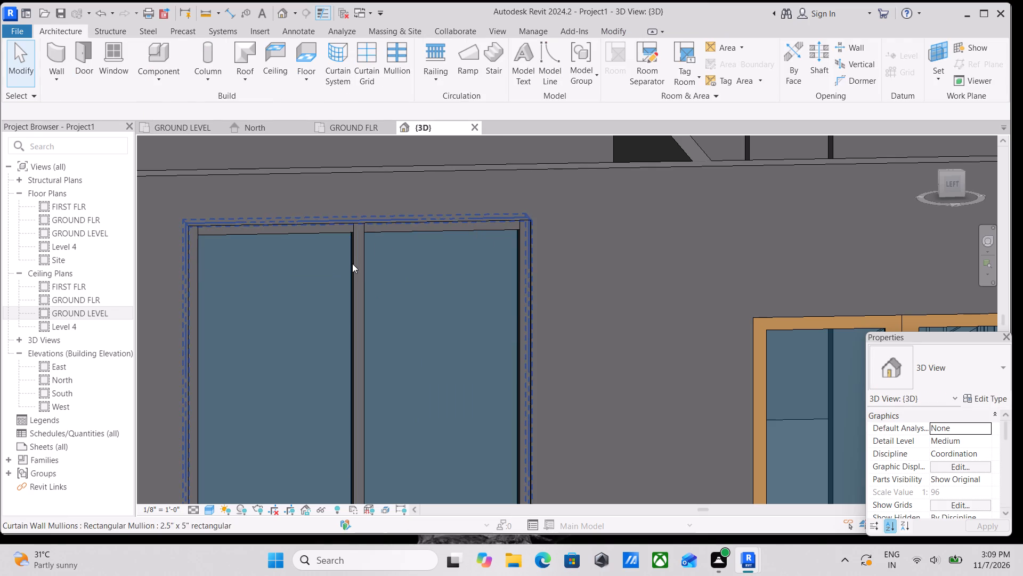
# Examine the corner storefront window and its vertical mullions in 3D from several angles.
pyautogui.scroll(-3, 352, 263)
pyautogui.moveTo(383, 277); pyautogui.dragTo(454, 237, button='middle')
pyautogui.scroll(-3, 428, 290)
pyautogui.moveTo(431, 292); pyautogui.dragTo(484, 379, button='middle')
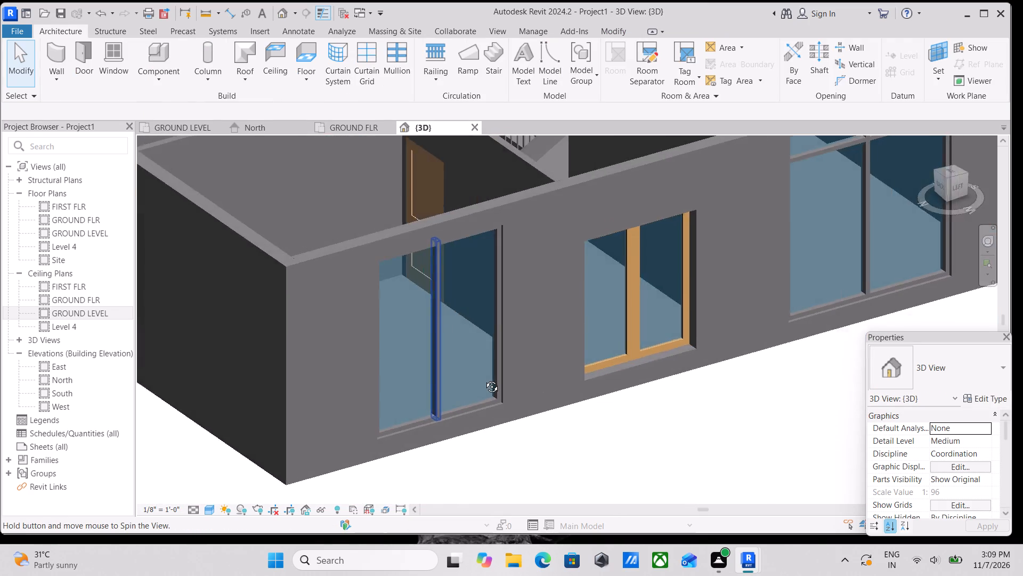
pyautogui.moveTo(484, 379); pyautogui.dragTo(538, 266, button='middle')
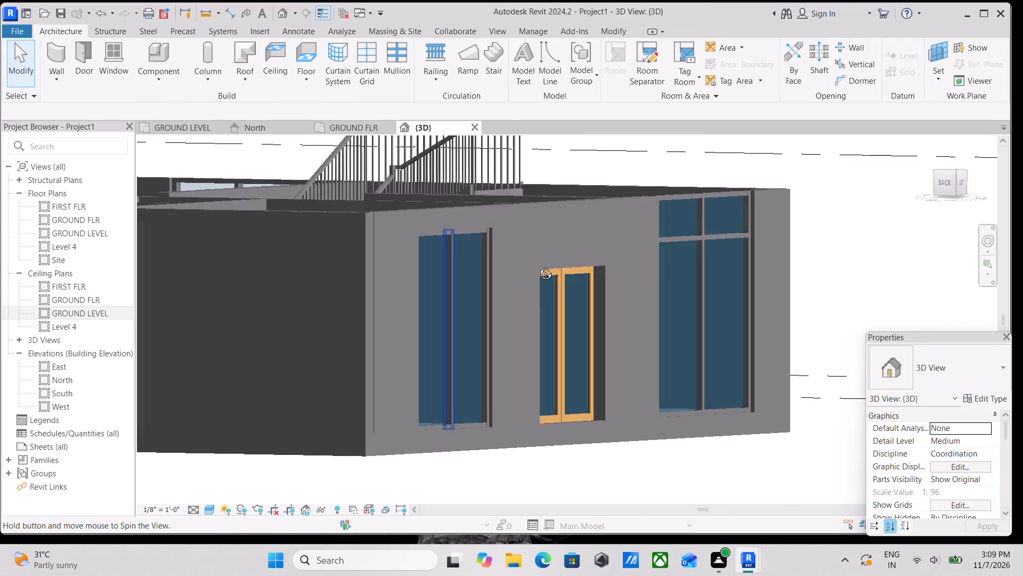
pyautogui.moveTo(538, 266); pyautogui.dragTo(536, 268, button='middle')
pyautogui.keyDown('shift'); pyautogui.moveTo(569, 295); pyautogui.dragTo(529, 372, button='middle'); pyautogui.keyUp('shift')
pyautogui.scroll(2, 529, 372)
pyautogui.moveTo(431, 320); pyautogui.dragTo(573, 320, button='middle')
pyautogui.scroll(2, 580, 324)
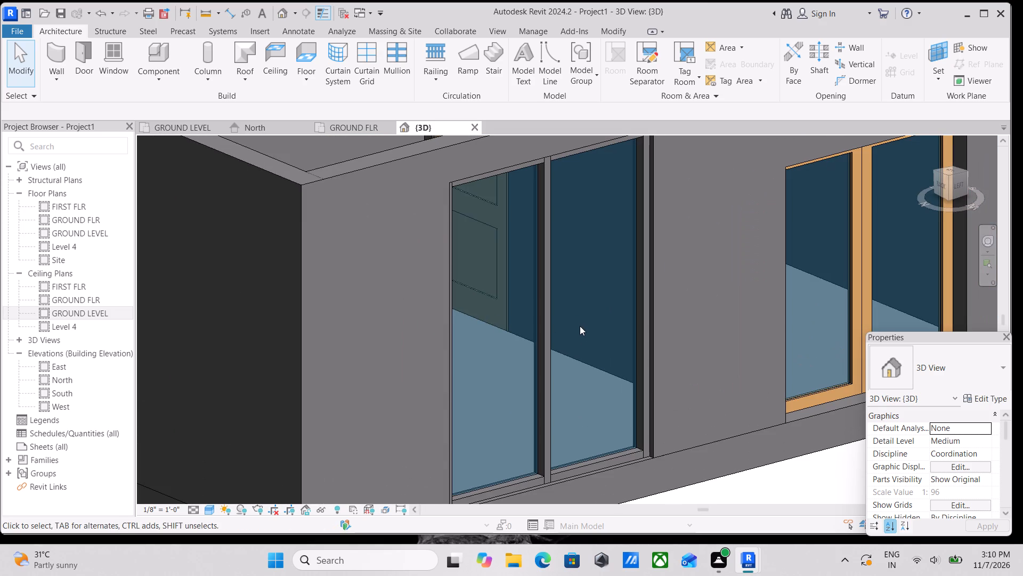
pyautogui.scroll(3, 580, 326)
pyautogui.moveTo(500, 218); pyautogui.dragTo(502, 299, button='middle')
pyautogui.scroll(1, 502, 299)
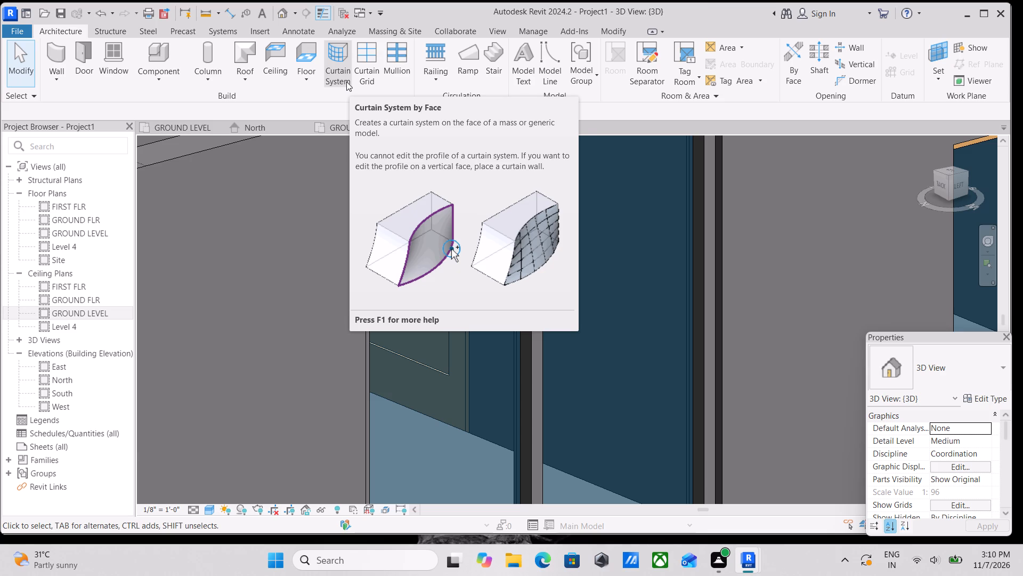
pyautogui.scroll(2, 555, 351)
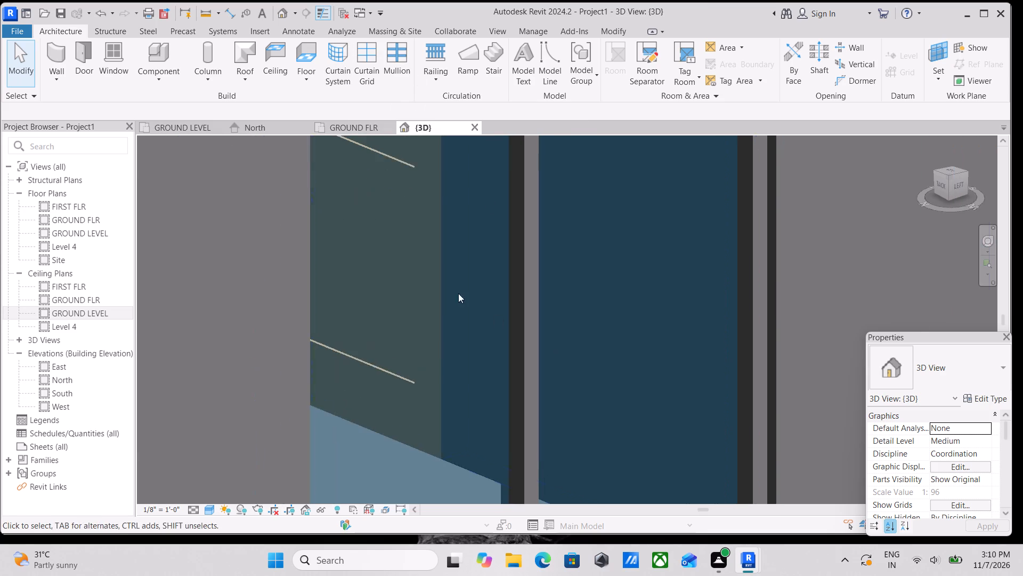
pyautogui.scroll(-4, 425, 268)
pyautogui.moveTo(425, 267); pyautogui.dragTo(527, 257, button='middle')
pyautogui.scroll(-2, 532, 253)
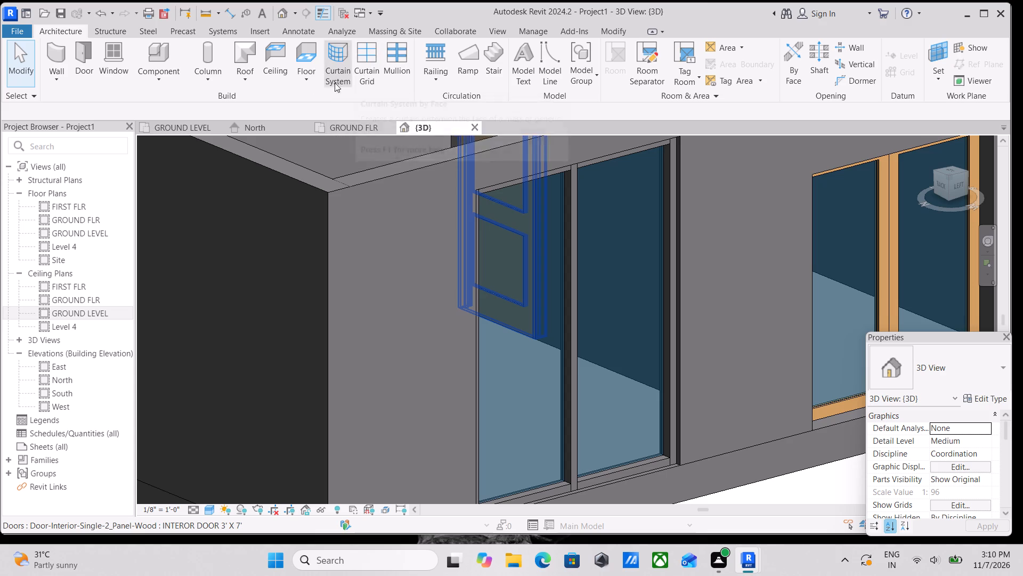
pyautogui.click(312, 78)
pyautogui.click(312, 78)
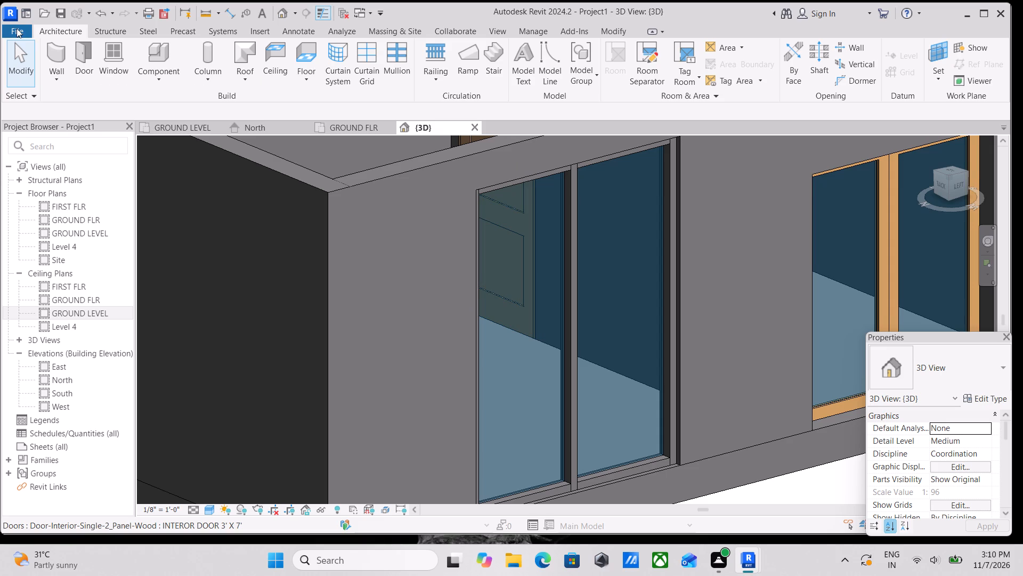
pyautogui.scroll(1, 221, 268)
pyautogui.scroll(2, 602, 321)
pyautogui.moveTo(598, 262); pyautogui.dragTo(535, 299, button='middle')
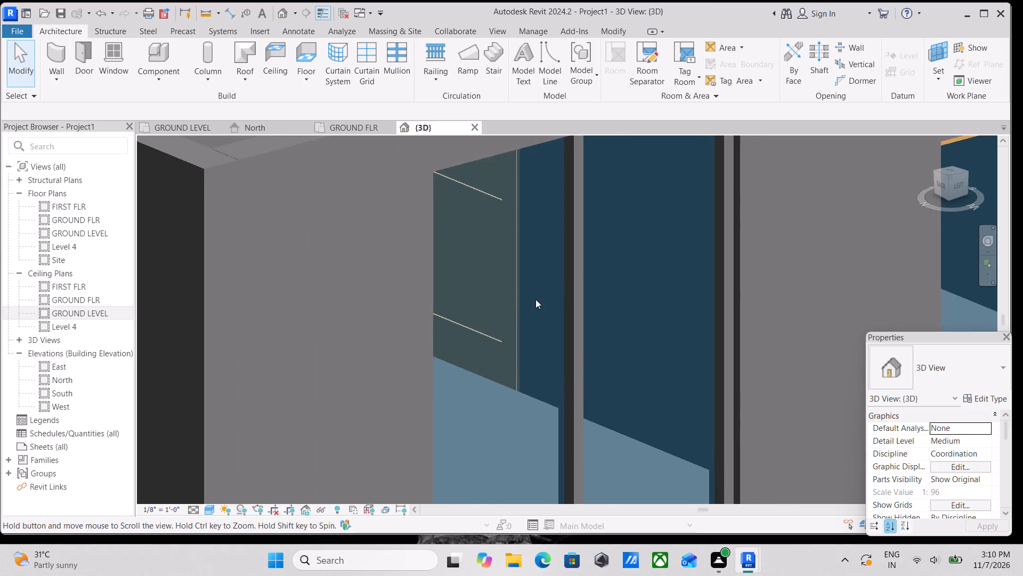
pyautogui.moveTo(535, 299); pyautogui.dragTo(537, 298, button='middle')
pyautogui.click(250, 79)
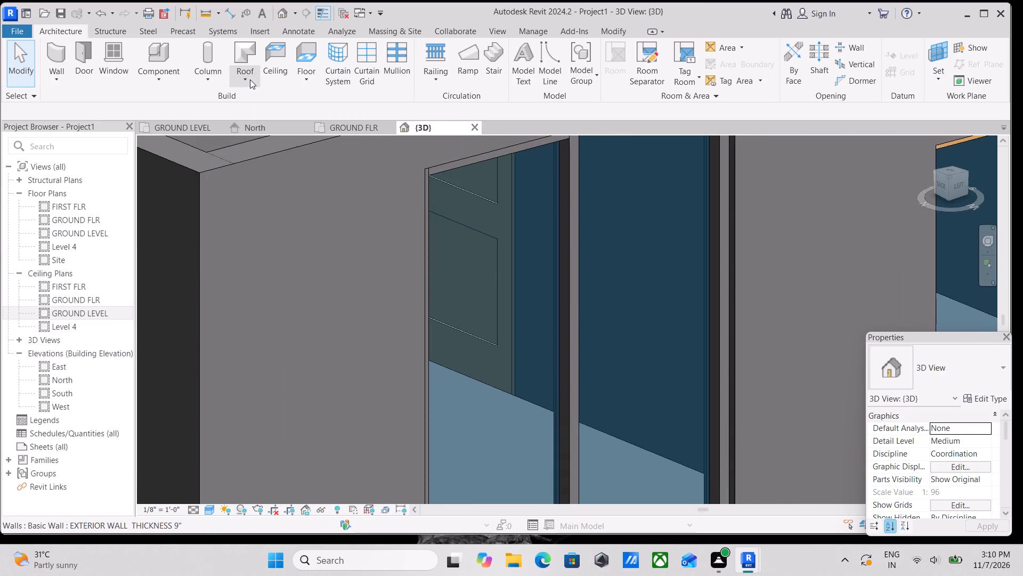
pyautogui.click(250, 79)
# Place a horizontal curtain grid line across all segments of the corner storefront window, about 5'-1" below its top.
pyautogui.click(371, 64)
pyautogui.scroll(-3, 592, 350)
pyautogui.moveTo(580, 325); pyautogui.dragTo(560, 257, button='middle')
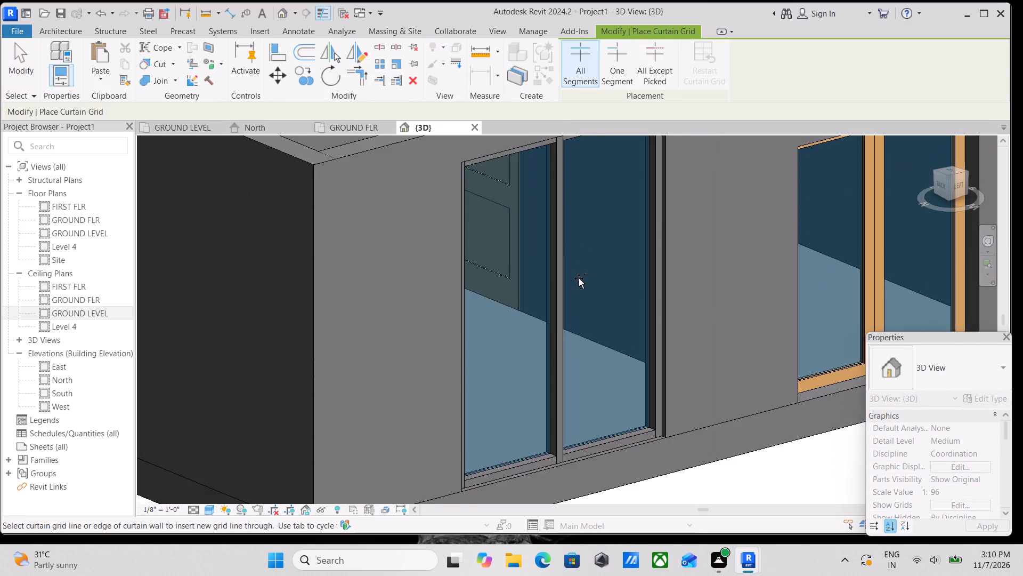
pyautogui.scroll(-2, 580, 283)
pyautogui.click(954, 186)
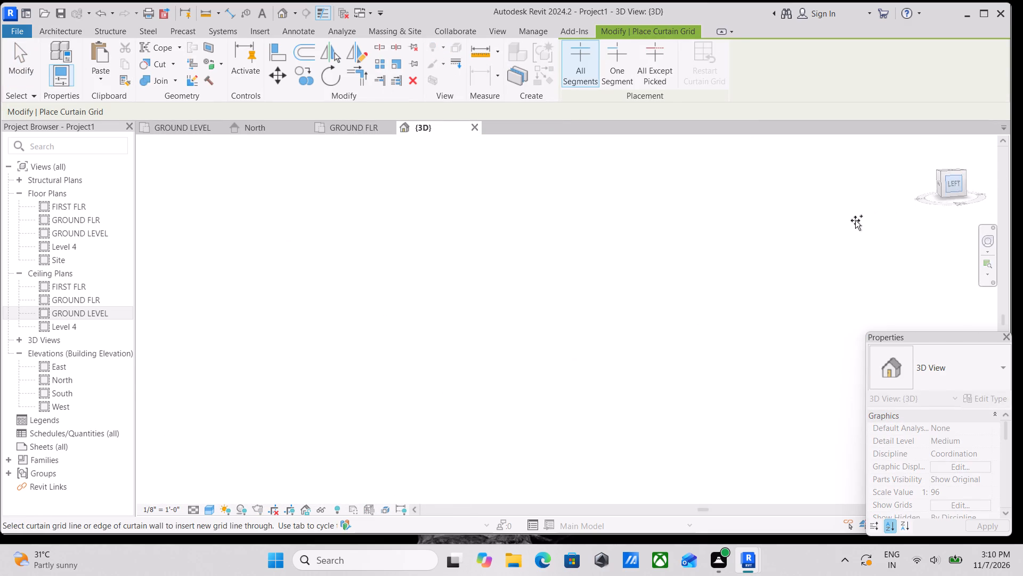
pyautogui.scroll(5, 550, 292)
pyautogui.scroll(10, 553, 341)
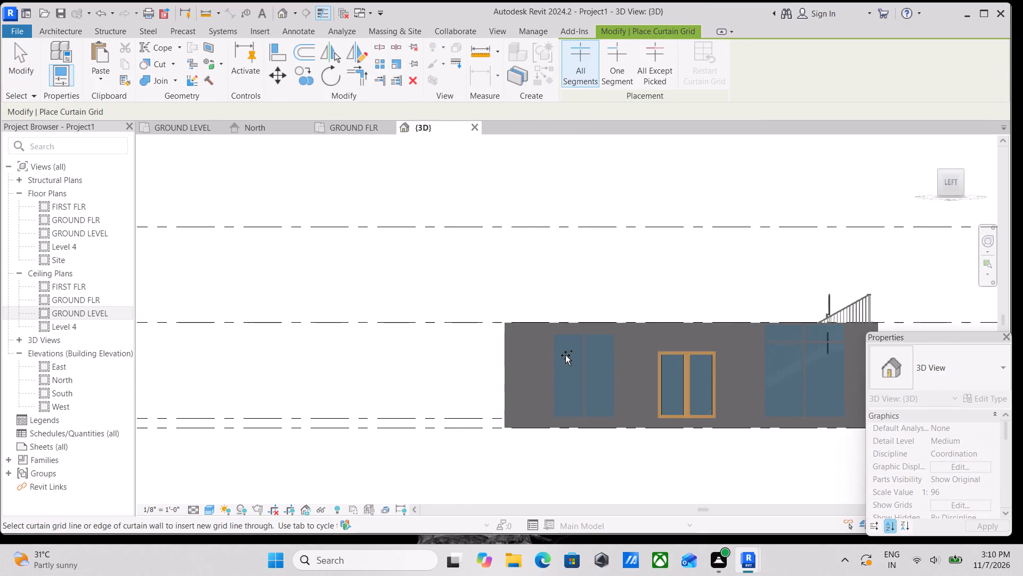
pyautogui.scroll(8, 565, 355)
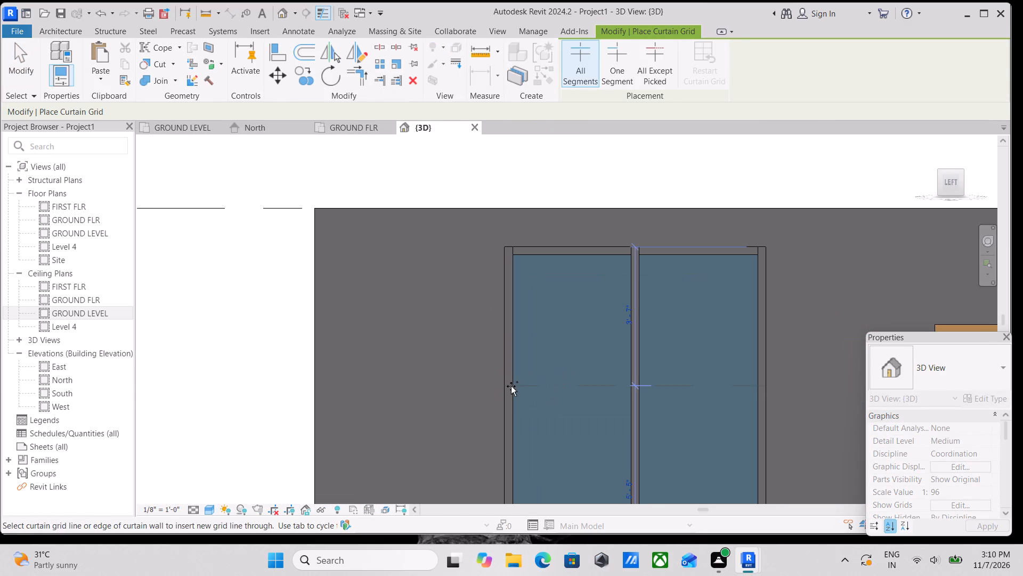
pyautogui.scroll(4, 511, 393)
pyautogui.scroll(-2, 511, 393)
pyautogui.moveTo(510, 391); pyautogui.dragTo(509, 354, button='middle')
pyautogui.scroll(5, 509, 354)
pyautogui.scroll(-7, 509, 354)
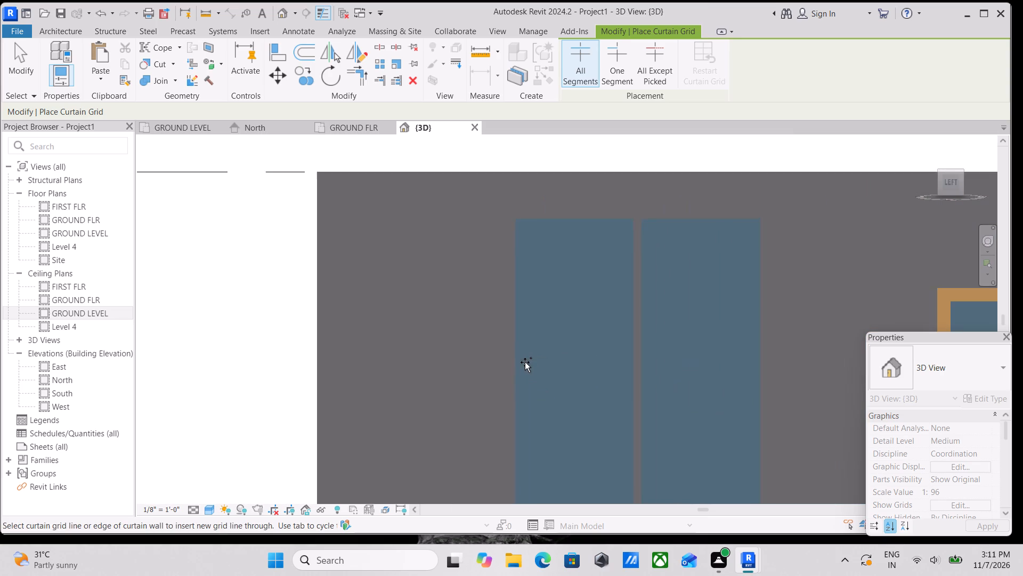
pyautogui.moveTo(525, 362); pyautogui.dragTo(554, 242, button='middle')
pyautogui.scroll(3, 548, 273)
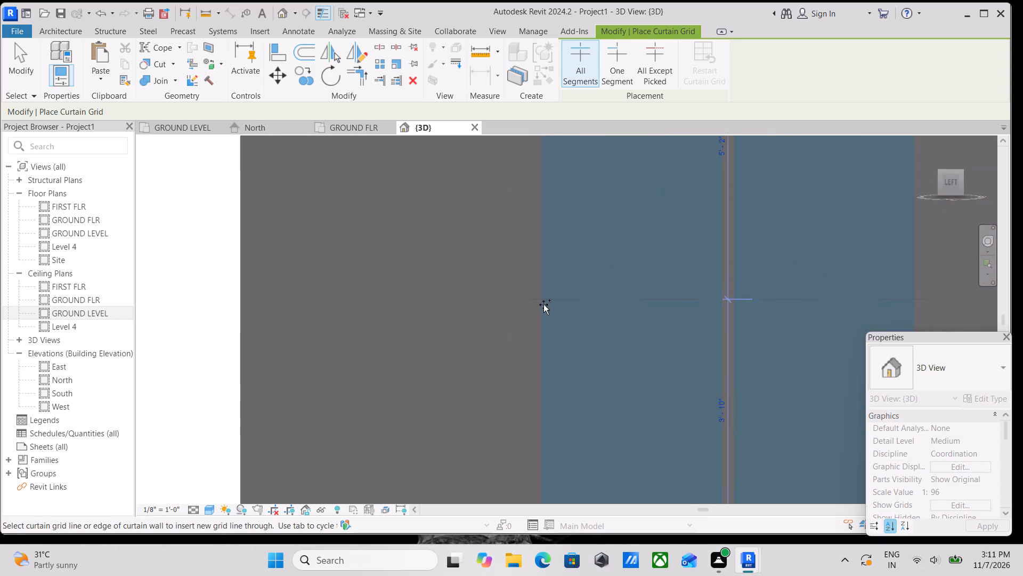
pyautogui.scroll(-2, 541, 332)
pyautogui.middleClick(541, 332)
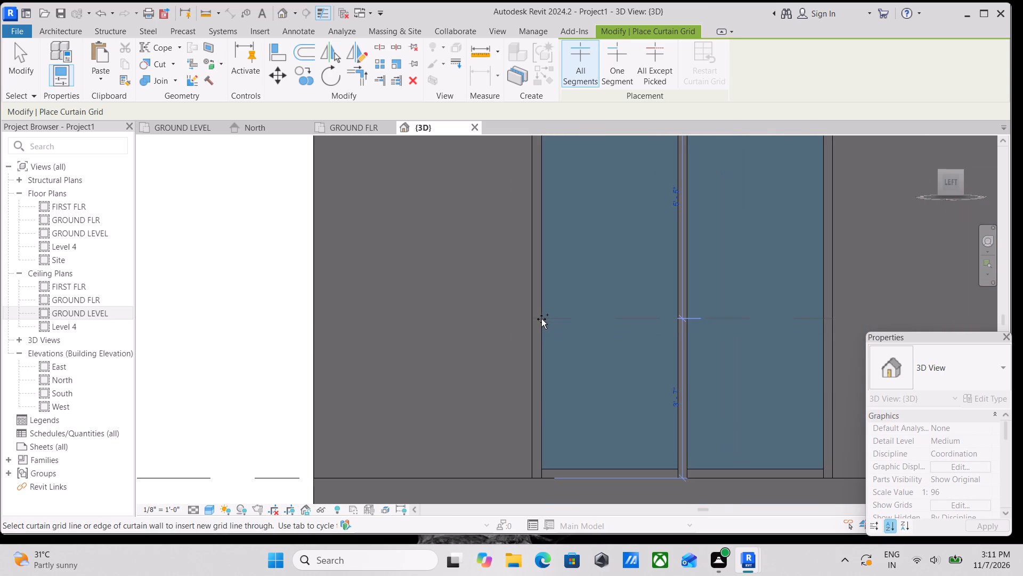
pyautogui.click(543, 305)
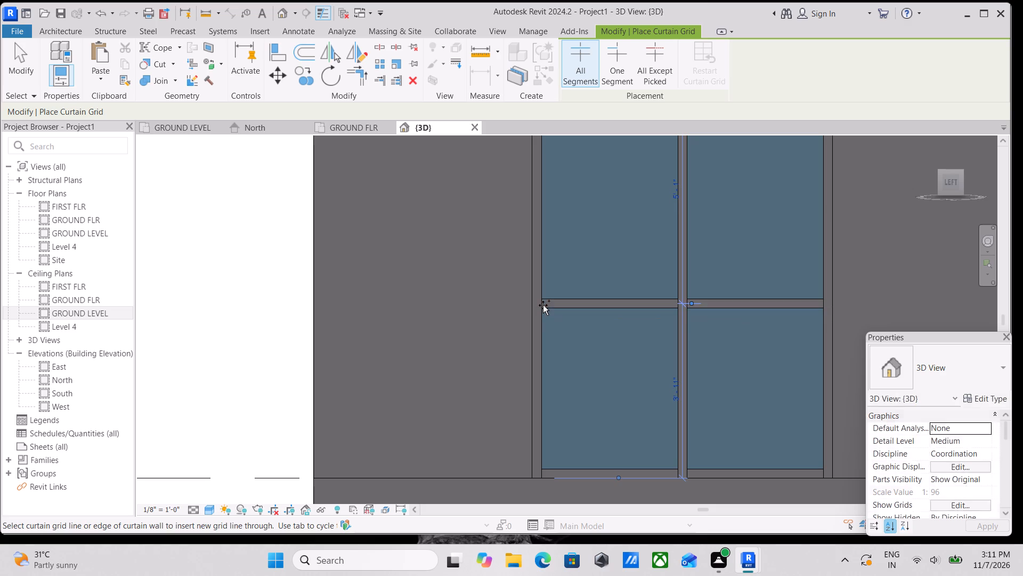
# Add a second horizontal curtain grid line midway between the first one and the window's top, at 2'-6 1/2" spacing.
pyautogui.moveTo(551, 299); pyautogui.dragTo(529, 422, button='middle')
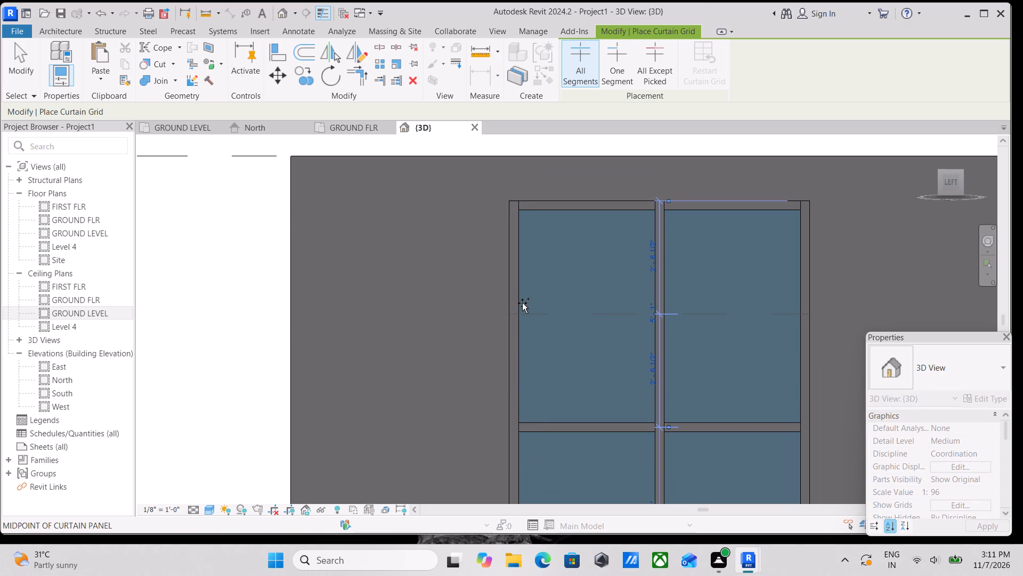
pyautogui.click(522, 303)
pyautogui.scroll(-4, 560, 328)
pyautogui.moveTo(573, 359); pyautogui.dragTo(600, 282, button='middle')
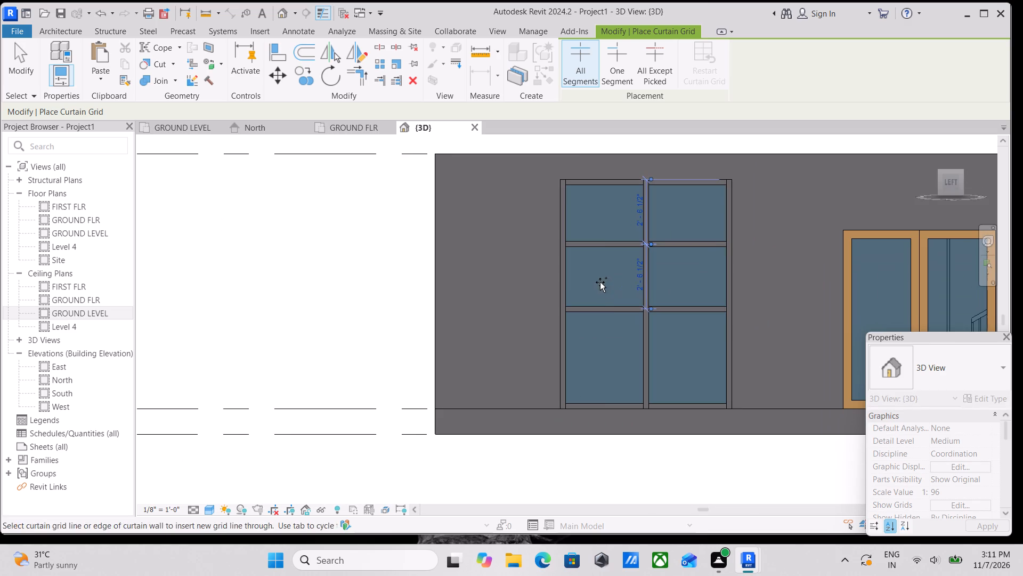
# Examine the corner storefront window's new horizontal divisions and mullions in 3D.
pyautogui.scroll(2, 618, 313)
pyautogui.press('Escape')
pyautogui.scroll(-2, 656, 299)
pyautogui.press('Escape')
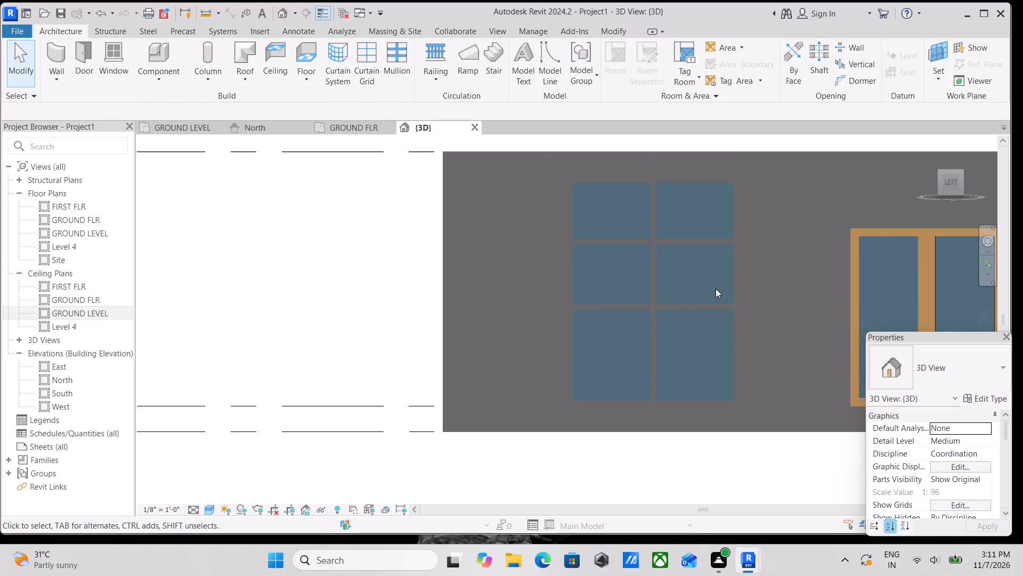
pyautogui.scroll(-5, 716, 289)
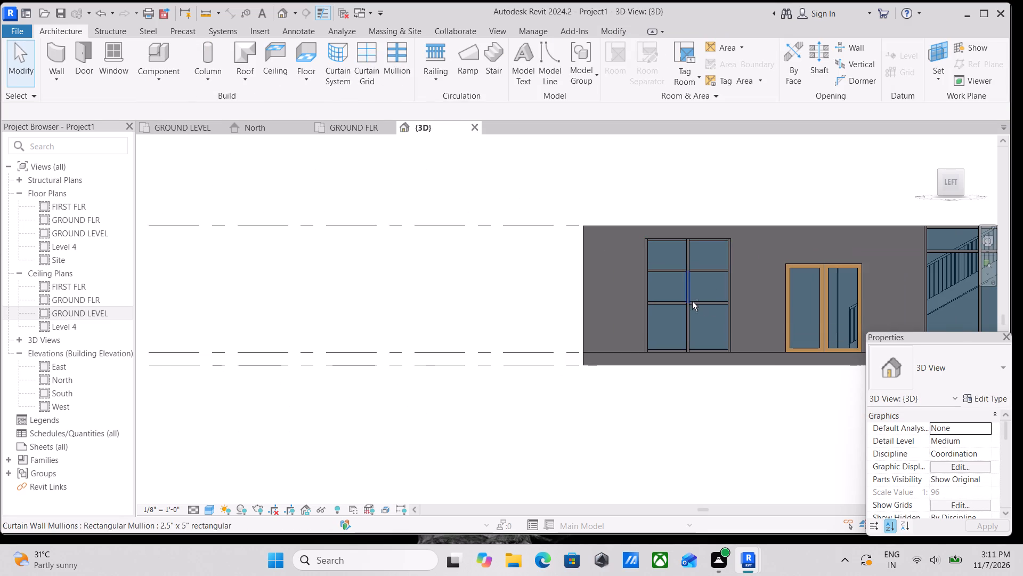
pyautogui.keyDown('shift'); pyautogui.moveTo(692, 301); pyautogui.dragTo(737, 388, button='middle'); pyautogui.keyUp('shift')
pyautogui.keyDown('shift'); pyautogui.moveTo(759, 379); pyautogui.dragTo(702, 380, button='middle'); pyautogui.keyUp('shift')
pyautogui.scroll(1, 704, 381)
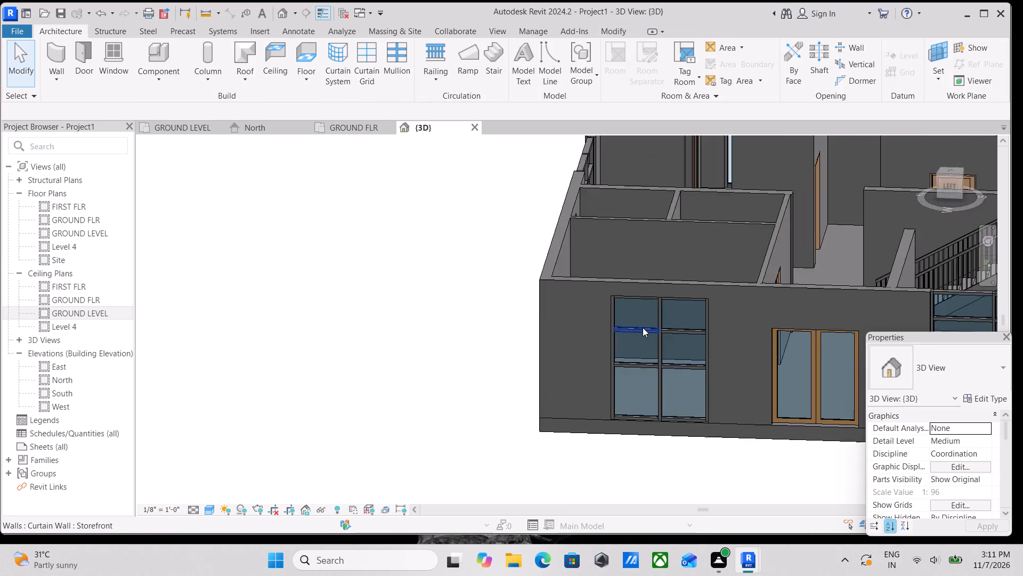
pyautogui.scroll(4, 643, 327)
pyautogui.scroll(3, 657, 377)
pyautogui.scroll(5, 693, 345)
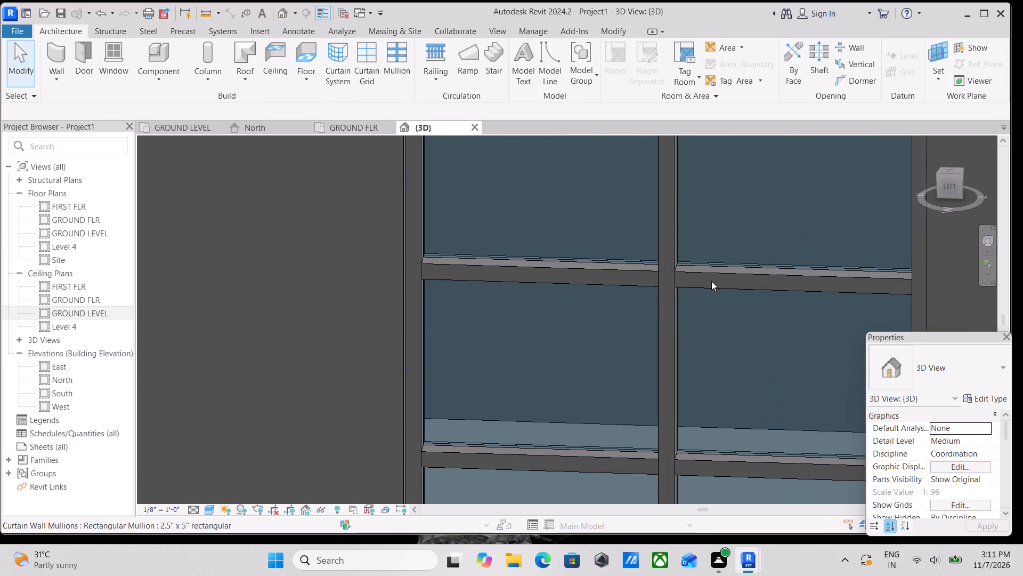
pyautogui.scroll(-5, 712, 275)
pyautogui.click(712, 275)
pyautogui.scroll(2, 712, 275)
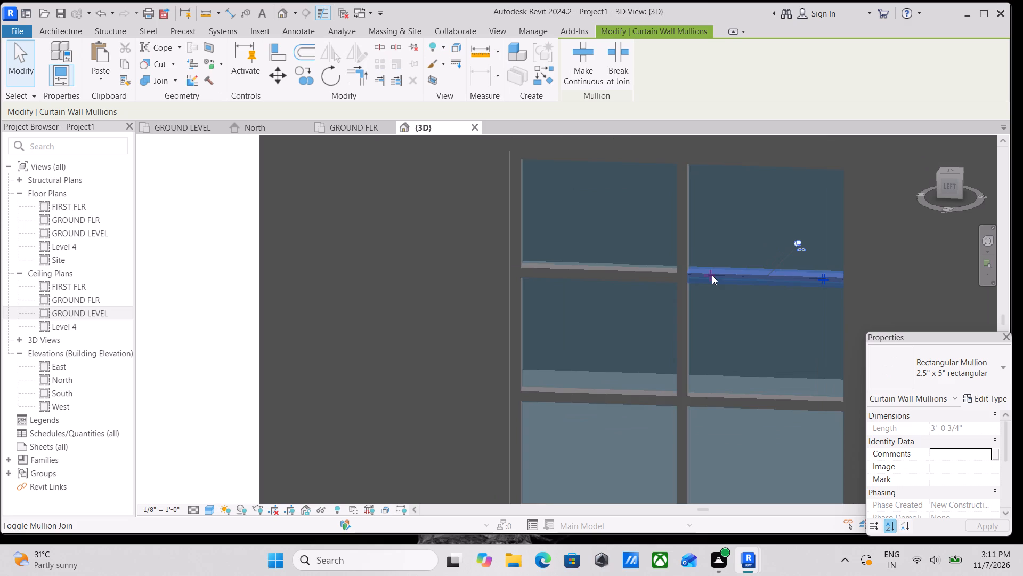
pyautogui.scroll(-3, 712, 275)
pyautogui.press('Escape')
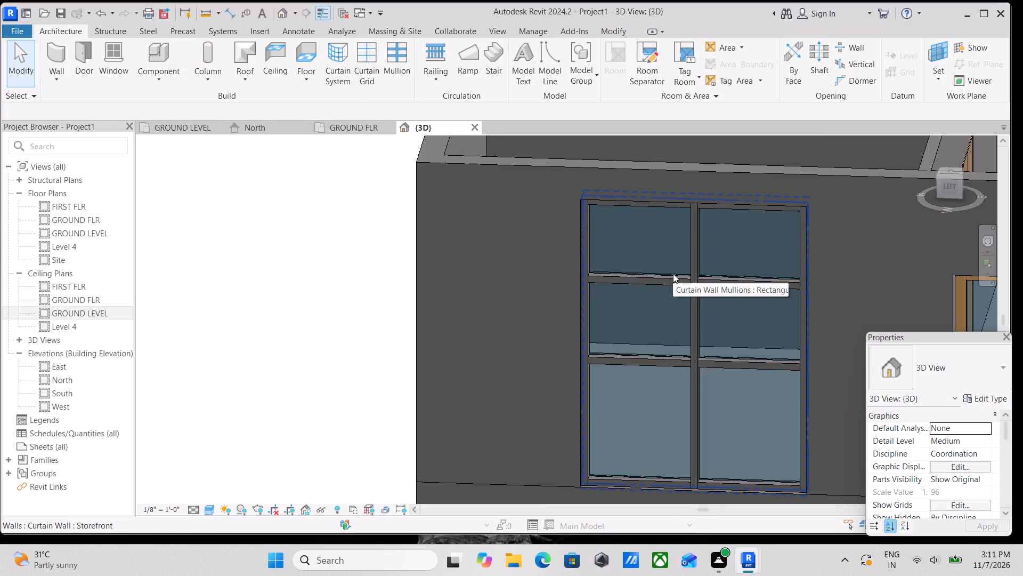
pyautogui.scroll(-4, 615, 246)
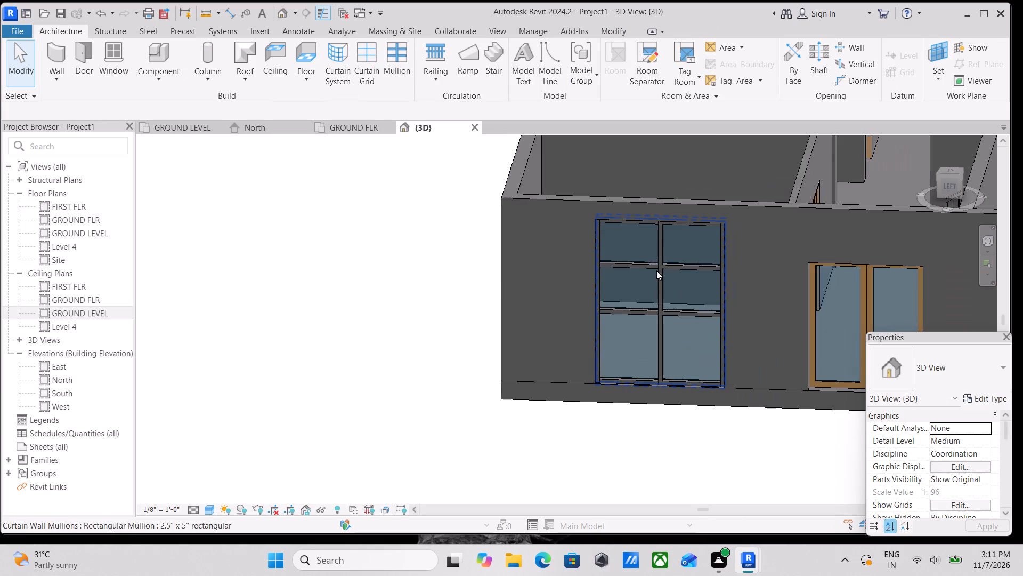
pyautogui.scroll(2, 657, 273)
pyautogui.click(711, 266)
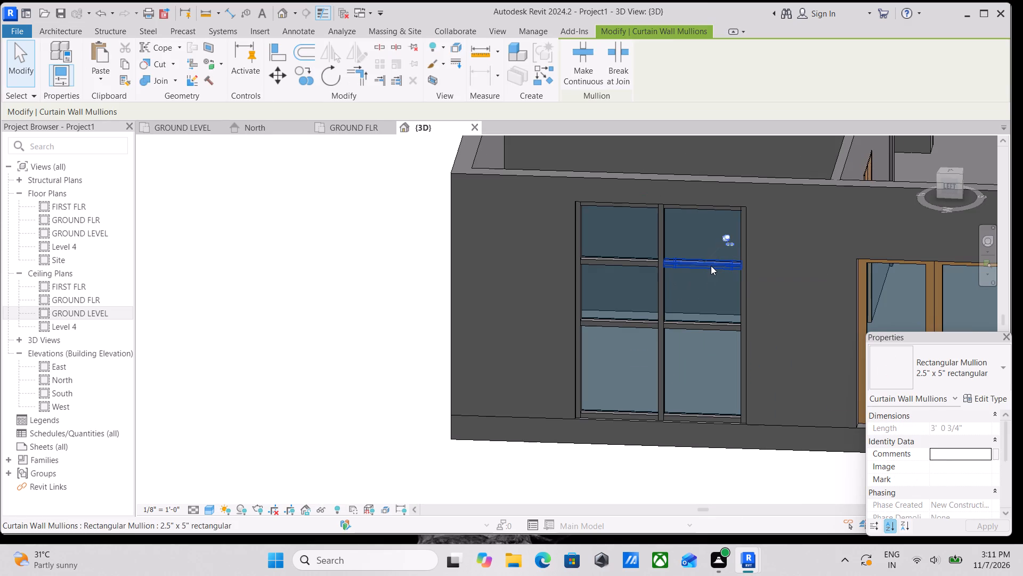
pyautogui.scroll(4, 711, 266)
pyautogui.scroll(-4, 711, 266)
pyautogui.press('Escape')
pyautogui.press('Escape')
pyautogui.scroll(-3, 717, 266)
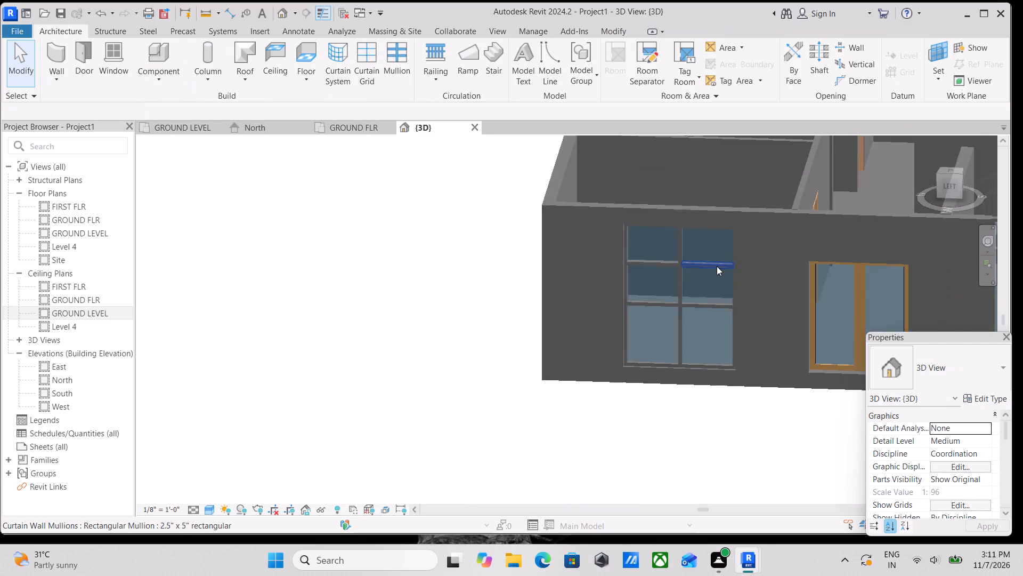
# Set the Top Offset of the storefront curtain wall beside the staircase to -1'.
pyautogui.moveTo(717, 266); pyautogui.dragTo(562, 258, button='middle')
pyautogui.scroll(1, 753, 295)
pyautogui.scroll(-3, 802, 325)
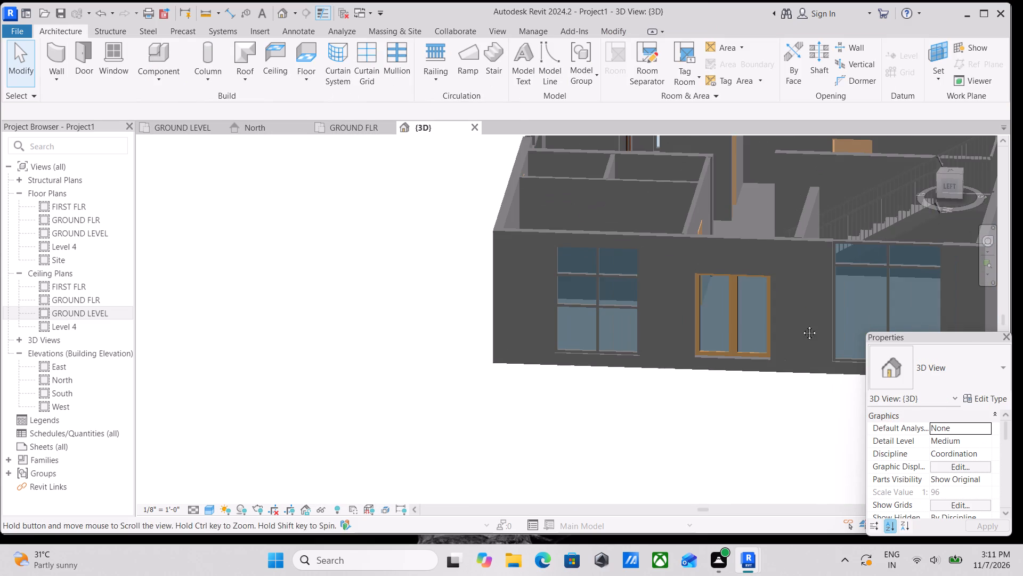
pyautogui.keyDown('shift'); pyautogui.moveTo(811, 325); pyautogui.dragTo(873, 286, button='middle'); pyautogui.keyUp('shift')
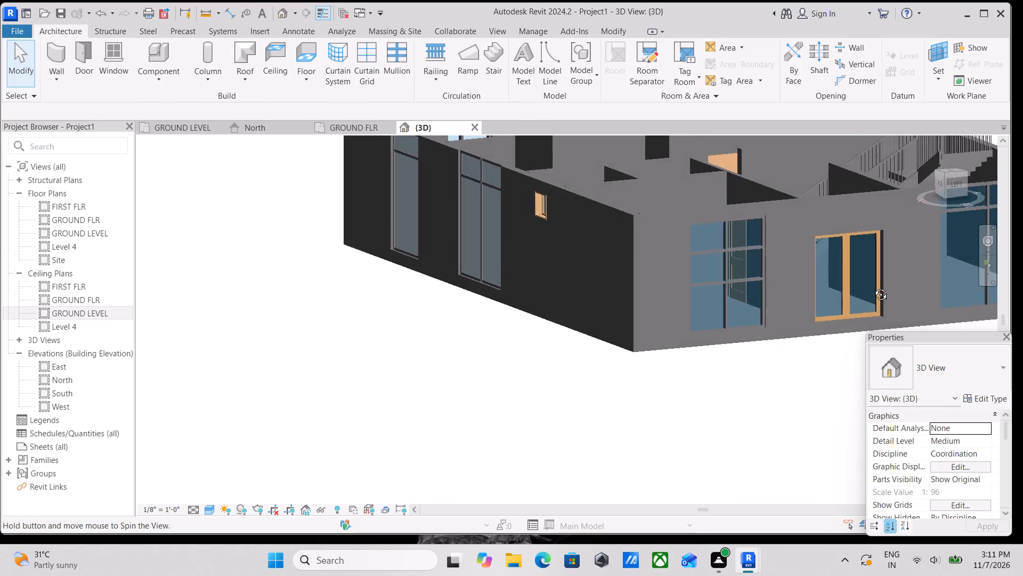
pyautogui.keyDown('shift'); pyautogui.moveTo(873, 286); pyautogui.dragTo(719, 289, button='middle'); pyautogui.keyUp('shift')
pyautogui.keyDown('shift'); pyautogui.moveTo(743, 300); pyautogui.dragTo(799, 379, button='middle'); pyautogui.keyUp('shift')
pyautogui.scroll(3, 791, 374)
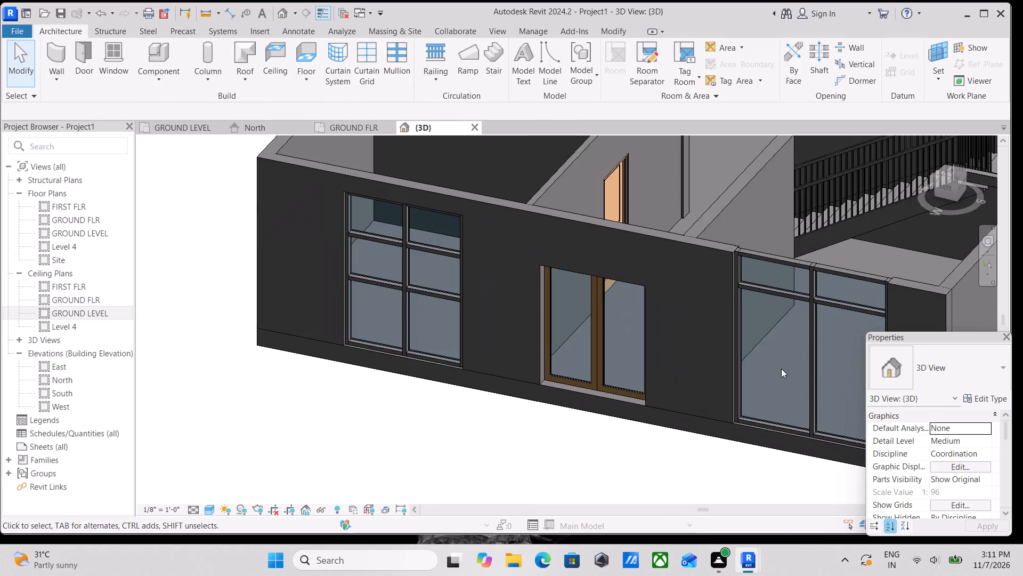
pyautogui.moveTo(781, 370); pyautogui.dragTo(783, 384, button='middle')
pyautogui.click(817, 287)
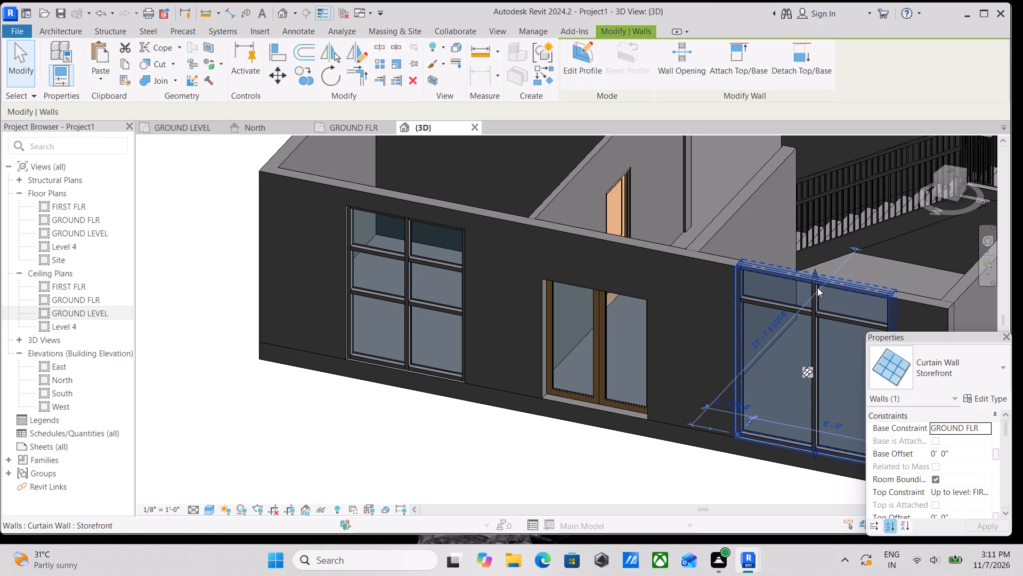
pyautogui.scroll(-2, 960, 452)
pyautogui.scroll(2, 962, 435)
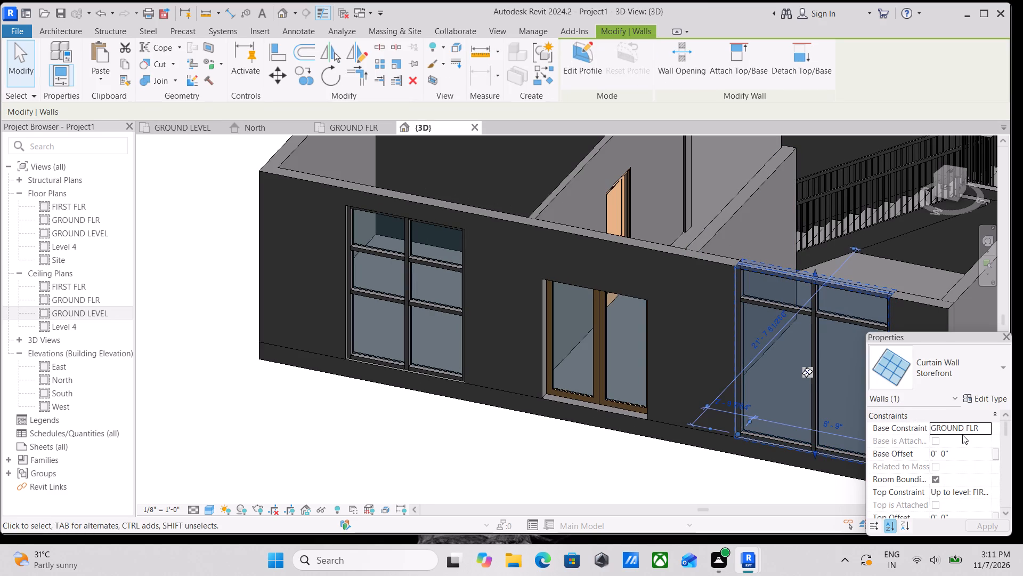
pyautogui.scroll(2, 967, 451)
pyautogui.press('Escape')
pyautogui.scroll(3, 717, 231)
pyautogui.scroll(3, 777, 310)
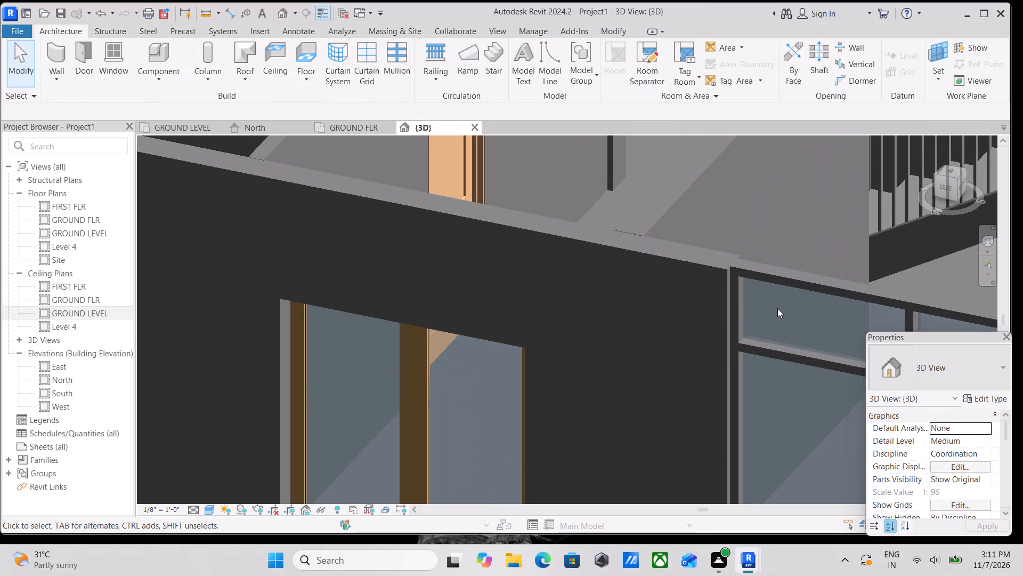
pyautogui.click(778, 278)
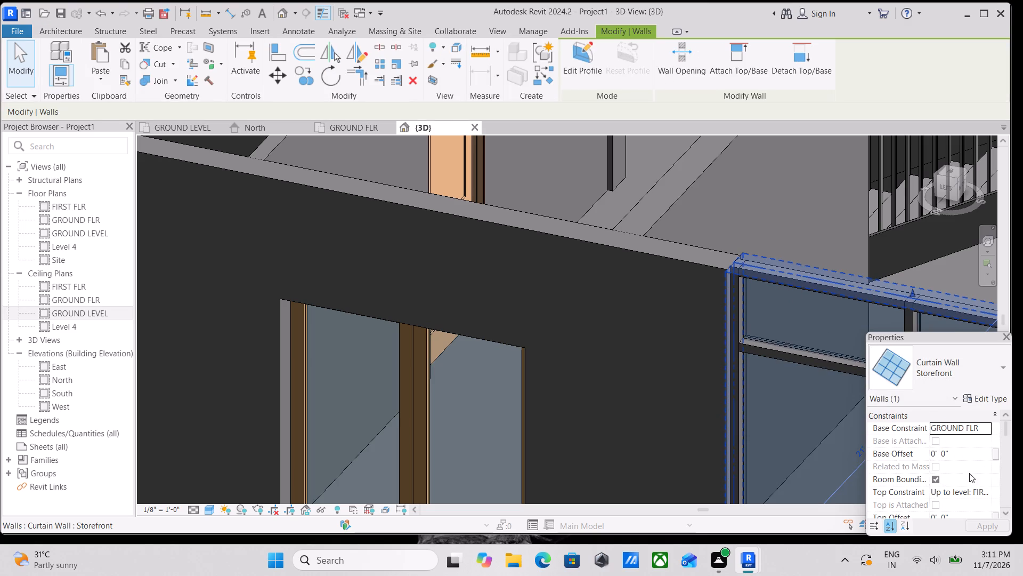
pyautogui.scroll(2, 966, 477)
pyautogui.scroll(-2, 965, 459)
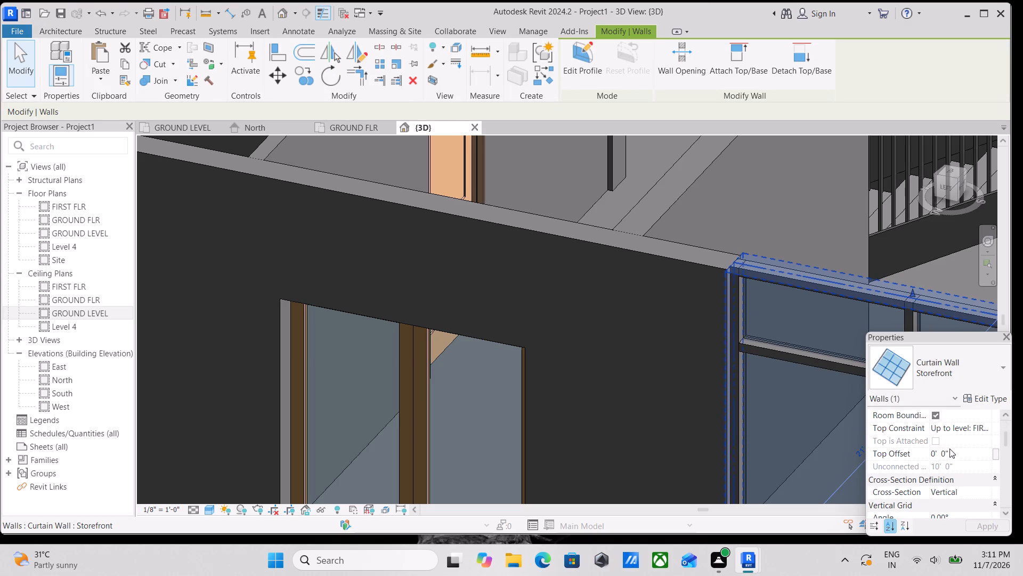
pyautogui.click(951, 450)
pyautogui.moveTo(953, 450); pyautogui.dragTo(871, 450)
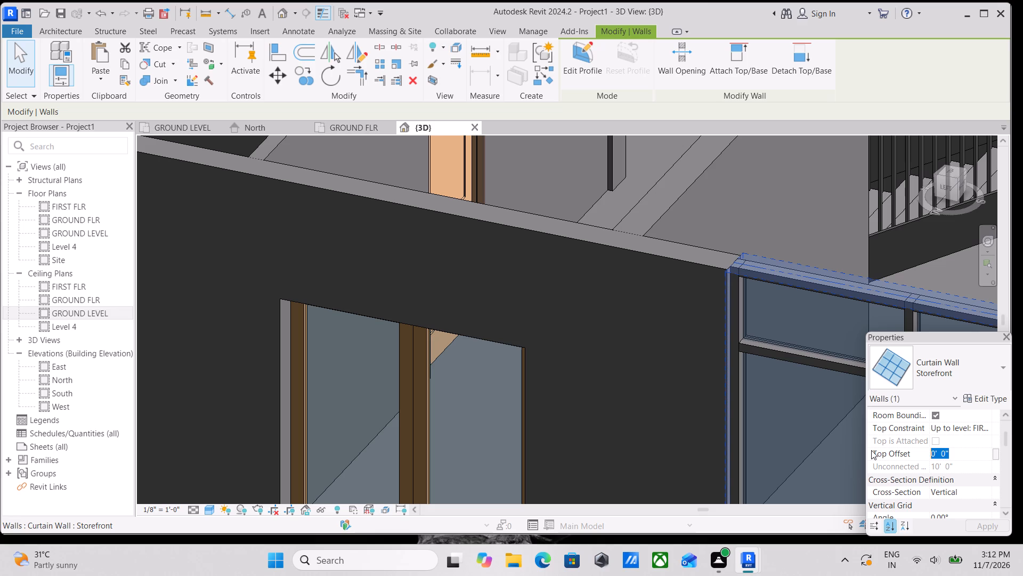
pyautogui.press('-')
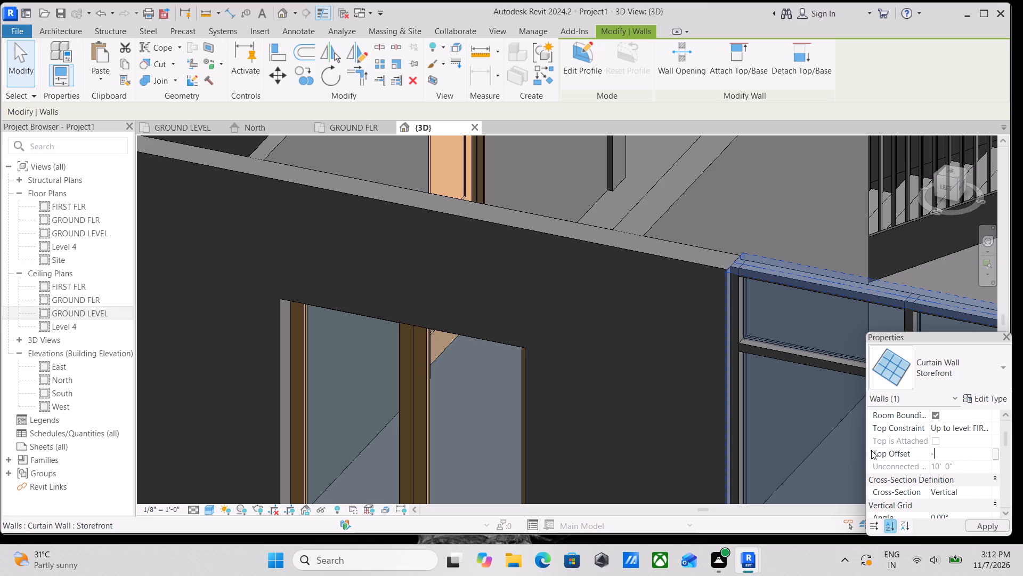
pyautogui.press('1')
pyautogui.press("'")
pyautogui.press('Return')
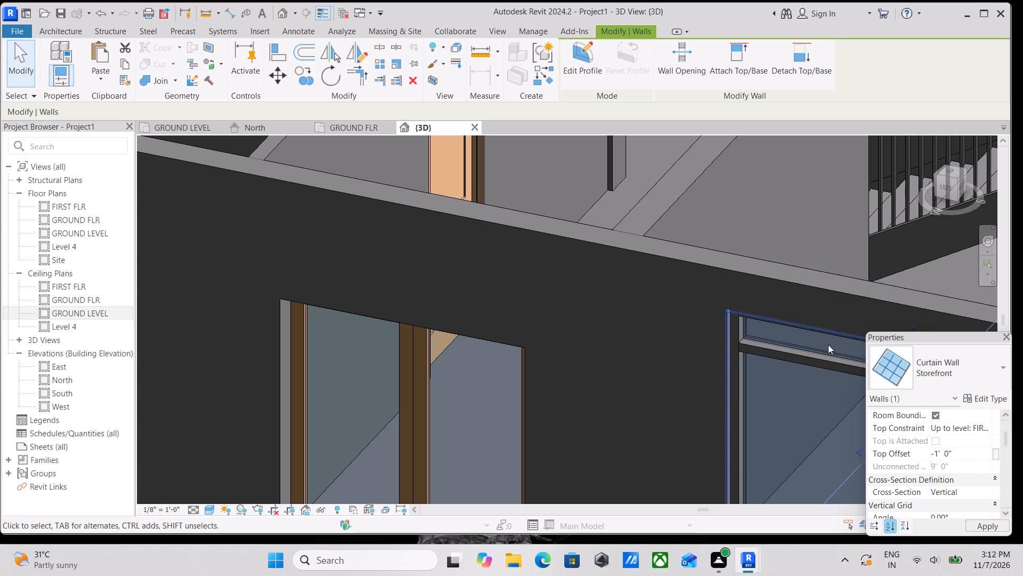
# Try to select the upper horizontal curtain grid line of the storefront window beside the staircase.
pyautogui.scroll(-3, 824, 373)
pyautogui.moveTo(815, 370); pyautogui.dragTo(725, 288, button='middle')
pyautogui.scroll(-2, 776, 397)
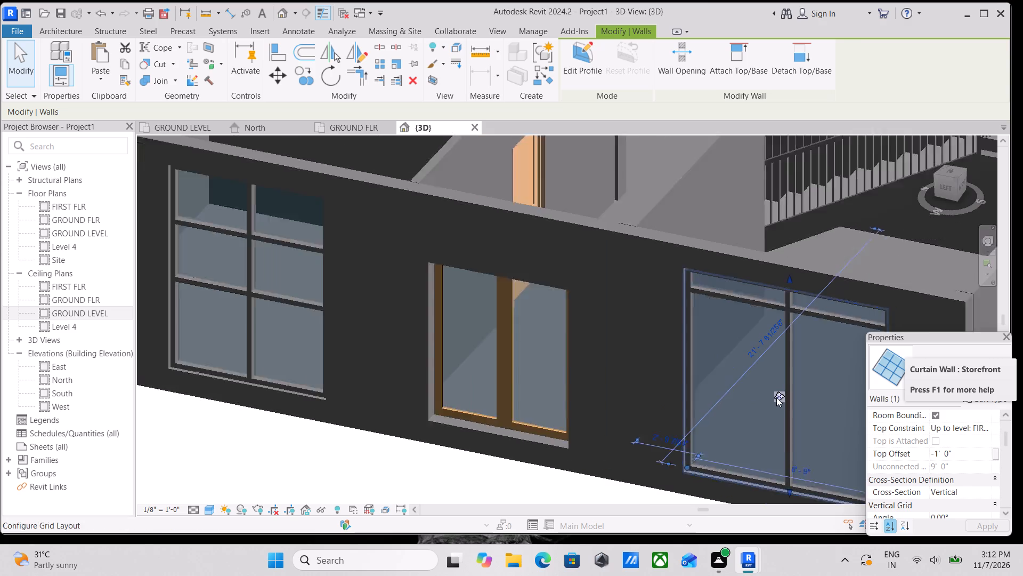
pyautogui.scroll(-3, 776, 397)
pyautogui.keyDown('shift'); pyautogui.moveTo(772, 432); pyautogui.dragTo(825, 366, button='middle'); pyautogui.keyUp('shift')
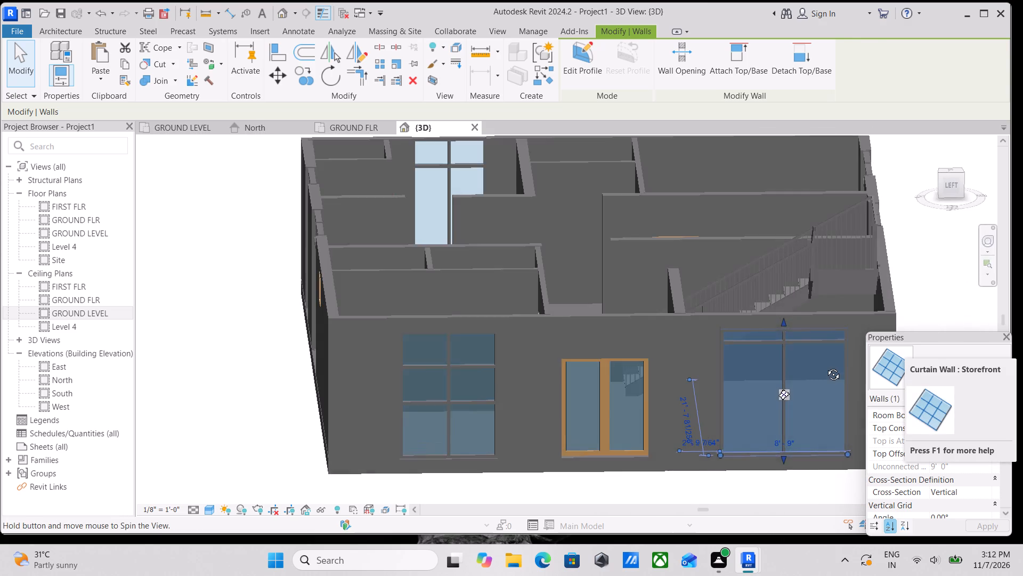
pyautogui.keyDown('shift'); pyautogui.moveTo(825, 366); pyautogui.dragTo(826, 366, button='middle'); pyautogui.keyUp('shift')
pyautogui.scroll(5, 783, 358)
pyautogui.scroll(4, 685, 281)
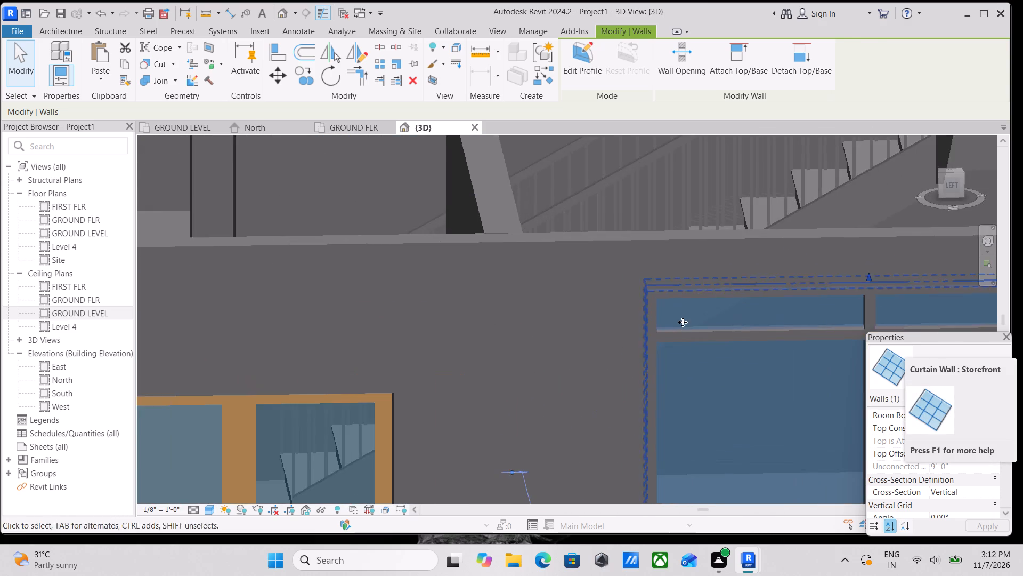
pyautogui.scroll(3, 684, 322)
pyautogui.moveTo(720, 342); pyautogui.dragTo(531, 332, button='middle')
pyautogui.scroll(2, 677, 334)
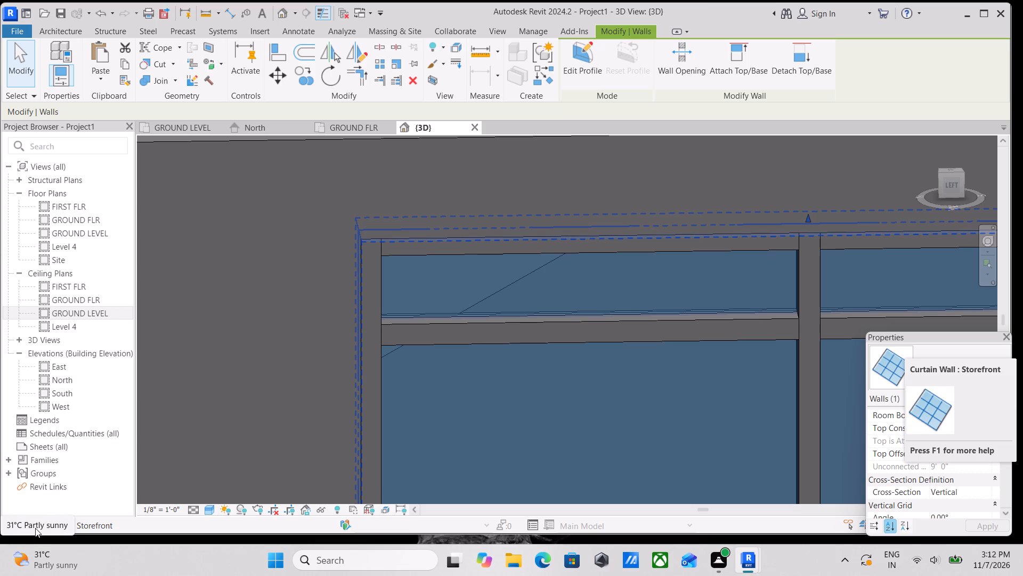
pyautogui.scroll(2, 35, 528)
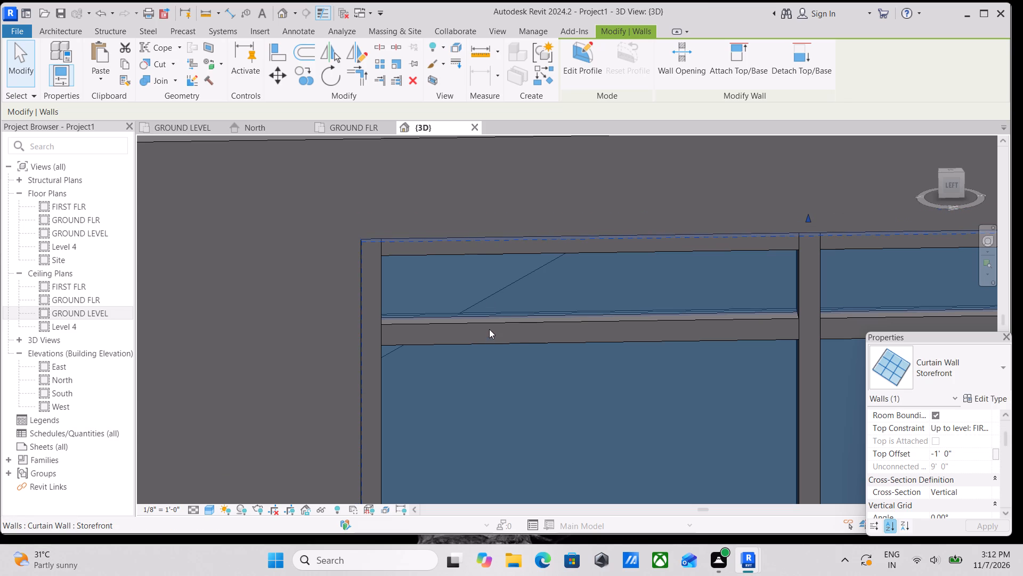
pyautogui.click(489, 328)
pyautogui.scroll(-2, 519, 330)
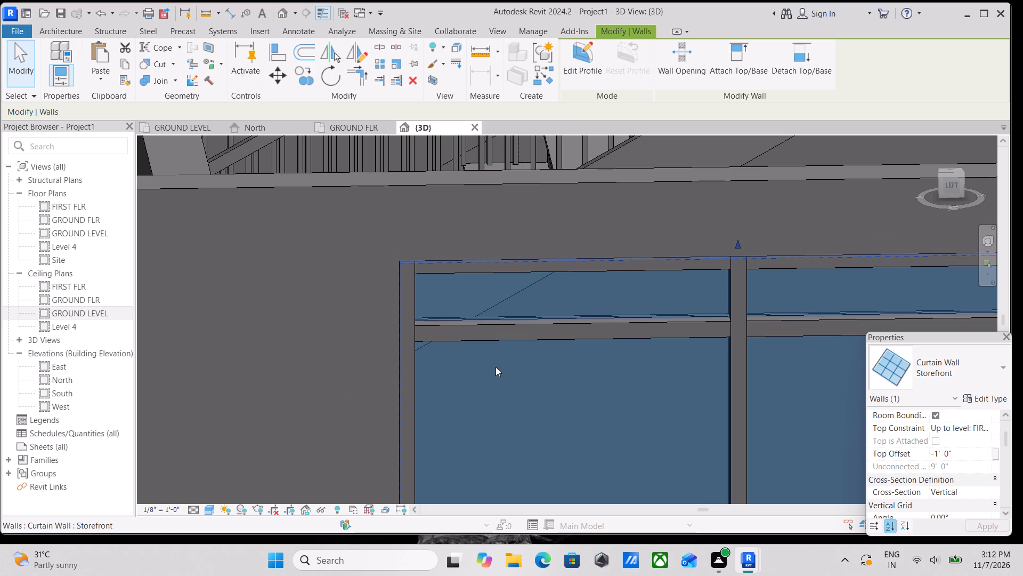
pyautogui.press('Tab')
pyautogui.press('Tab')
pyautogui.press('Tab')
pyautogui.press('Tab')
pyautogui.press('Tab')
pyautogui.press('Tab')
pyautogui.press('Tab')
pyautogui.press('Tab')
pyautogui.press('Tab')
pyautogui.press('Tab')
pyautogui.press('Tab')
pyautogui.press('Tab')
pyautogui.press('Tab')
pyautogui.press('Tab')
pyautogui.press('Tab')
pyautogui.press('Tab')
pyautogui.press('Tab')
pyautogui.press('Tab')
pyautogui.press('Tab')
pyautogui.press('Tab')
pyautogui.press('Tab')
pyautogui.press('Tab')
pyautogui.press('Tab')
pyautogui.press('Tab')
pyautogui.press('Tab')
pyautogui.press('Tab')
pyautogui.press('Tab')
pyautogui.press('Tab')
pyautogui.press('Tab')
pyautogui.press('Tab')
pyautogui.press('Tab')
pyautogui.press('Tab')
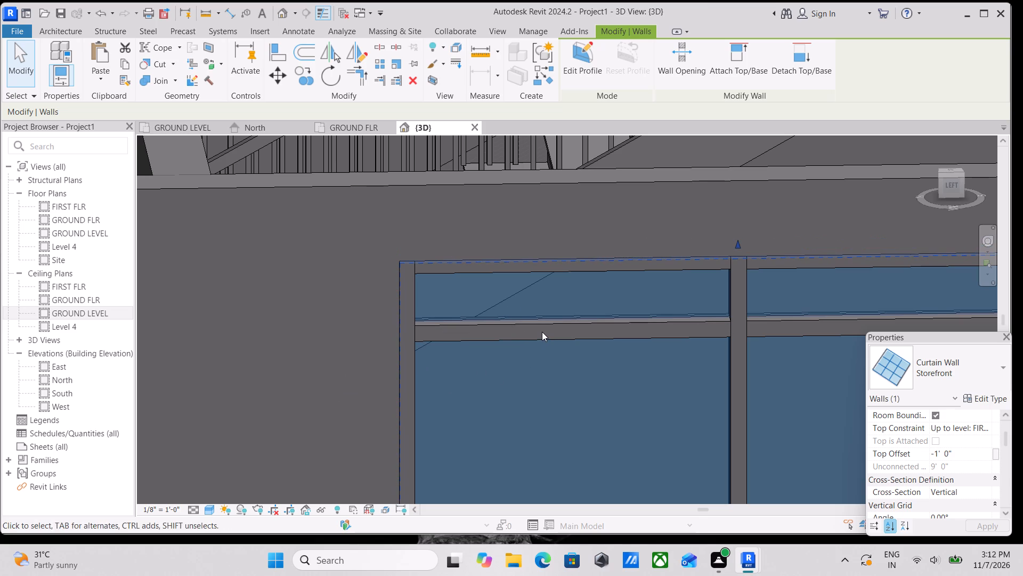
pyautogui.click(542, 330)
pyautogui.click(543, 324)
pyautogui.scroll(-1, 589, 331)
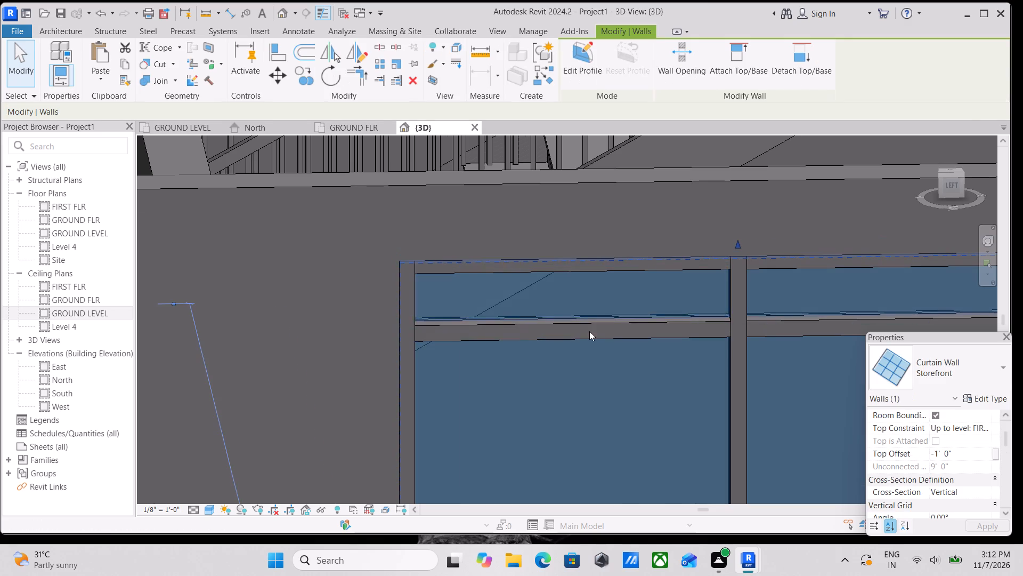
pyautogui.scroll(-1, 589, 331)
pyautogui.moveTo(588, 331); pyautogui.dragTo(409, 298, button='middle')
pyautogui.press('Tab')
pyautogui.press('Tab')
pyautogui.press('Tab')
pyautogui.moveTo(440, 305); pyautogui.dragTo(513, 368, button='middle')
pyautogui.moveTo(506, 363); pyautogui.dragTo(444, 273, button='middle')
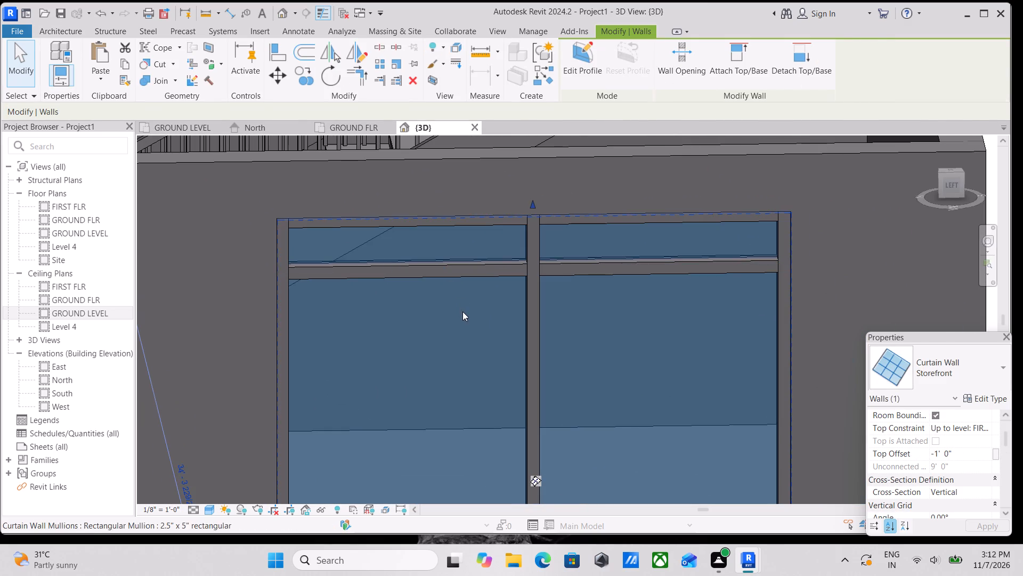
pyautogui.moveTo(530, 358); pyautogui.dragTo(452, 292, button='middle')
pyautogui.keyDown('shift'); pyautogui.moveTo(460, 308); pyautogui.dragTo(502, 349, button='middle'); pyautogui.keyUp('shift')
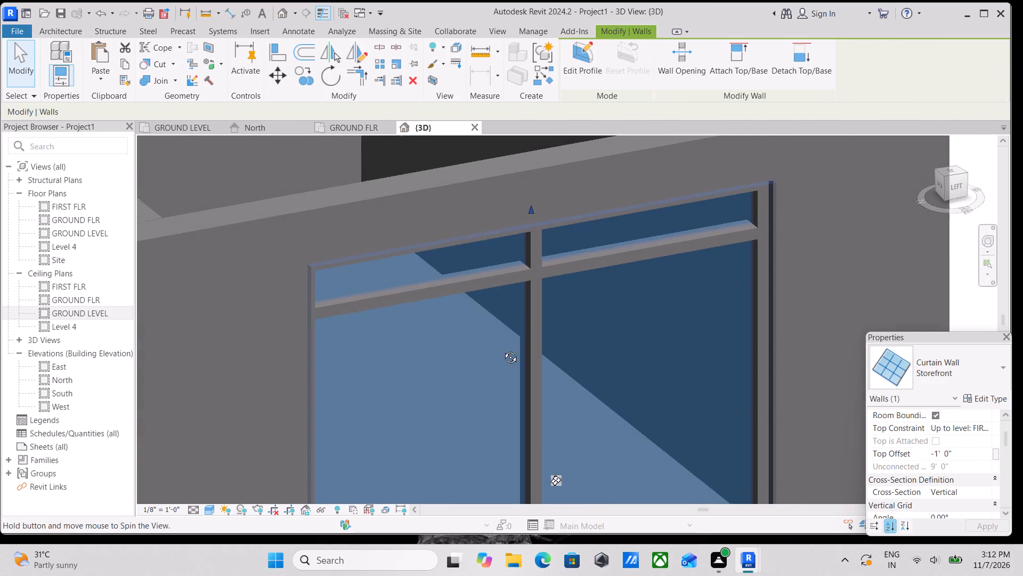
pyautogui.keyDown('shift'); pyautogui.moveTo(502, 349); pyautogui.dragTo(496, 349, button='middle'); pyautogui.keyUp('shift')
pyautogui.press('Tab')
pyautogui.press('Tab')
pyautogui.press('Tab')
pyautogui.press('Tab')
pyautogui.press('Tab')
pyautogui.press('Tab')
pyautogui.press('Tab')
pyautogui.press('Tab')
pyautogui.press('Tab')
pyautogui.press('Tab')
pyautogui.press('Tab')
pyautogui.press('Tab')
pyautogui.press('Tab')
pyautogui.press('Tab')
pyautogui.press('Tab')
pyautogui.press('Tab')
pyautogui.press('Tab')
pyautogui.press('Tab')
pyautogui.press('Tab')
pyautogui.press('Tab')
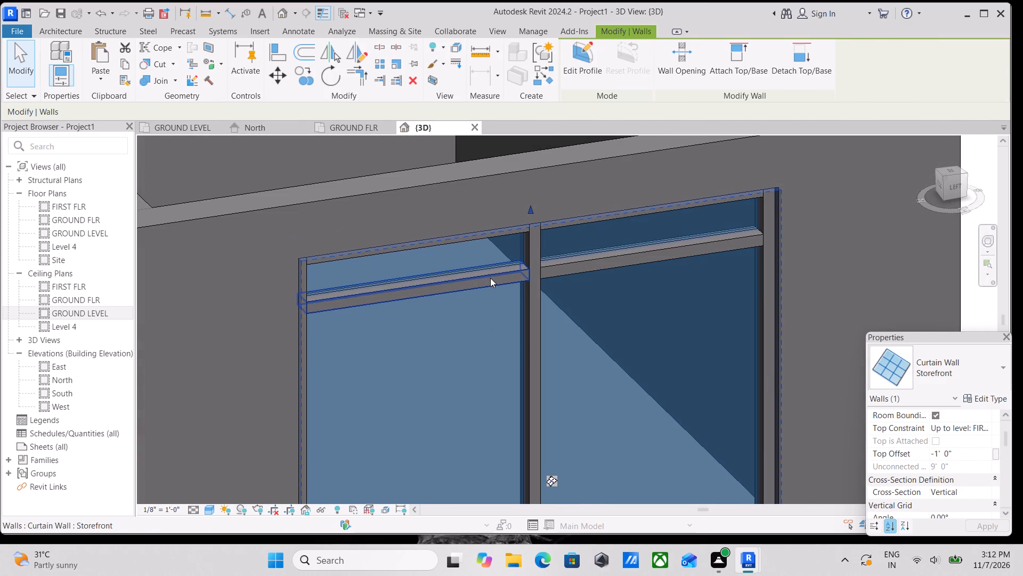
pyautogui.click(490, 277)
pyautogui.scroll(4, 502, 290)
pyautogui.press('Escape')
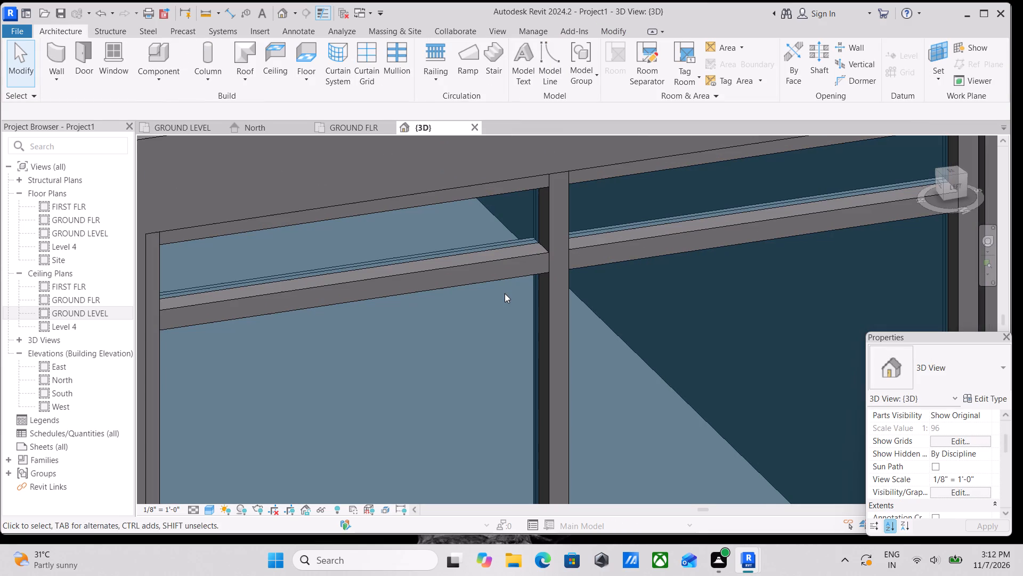
# Unpin and delete the horizontal mullion in the staircase storefront window's bay nearest the double glass door.
pyautogui.press('Tab')
pyautogui.press('Tab')
pyautogui.press('Tab')
pyautogui.press('Tab')
pyautogui.press('Tab')
pyautogui.press('Tab')
pyautogui.press('Tab')
pyautogui.press('Tab')
pyautogui.press('Tab')
pyautogui.press('Tab')
pyautogui.press('Tab')
pyautogui.press('Tab')
pyautogui.press('Tab')
pyautogui.press('Tab')
pyautogui.press('Tab')
pyautogui.press('Tab')
pyautogui.press('Tab')
pyautogui.press('Tab')
pyautogui.press('Tab')
pyautogui.press('Tab')
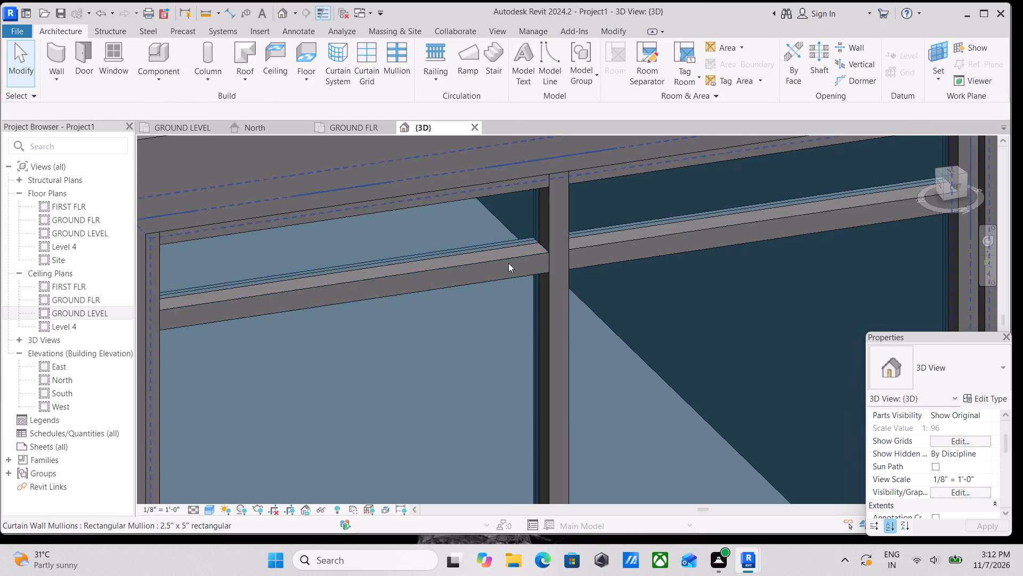
pyautogui.click(508, 263)
pyautogui.click(508, 263)
pyautogui.click(508, 263)
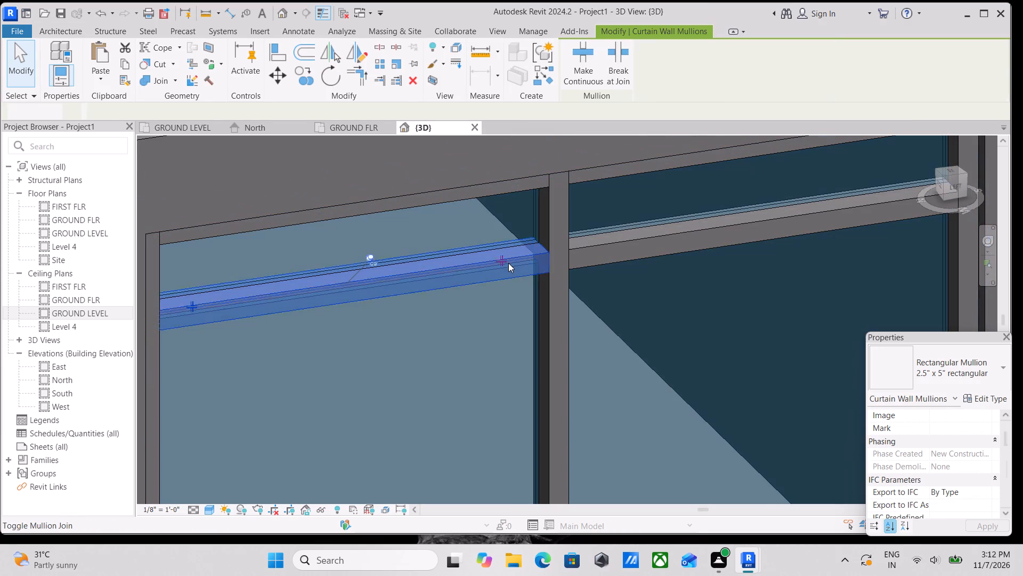
pyautogui.scroll(-4, 508, 263)
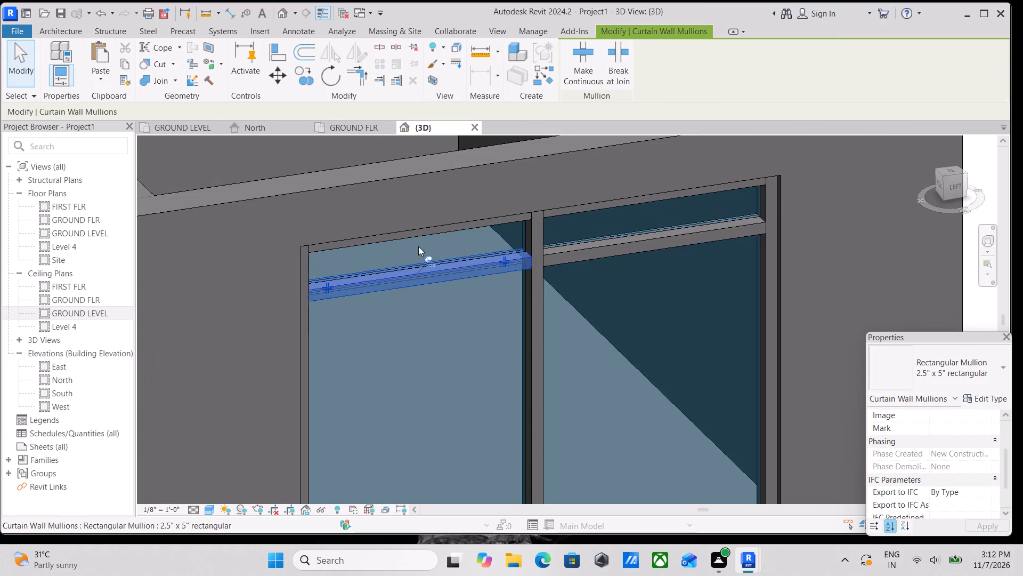
pyautogui.click(428, 254)
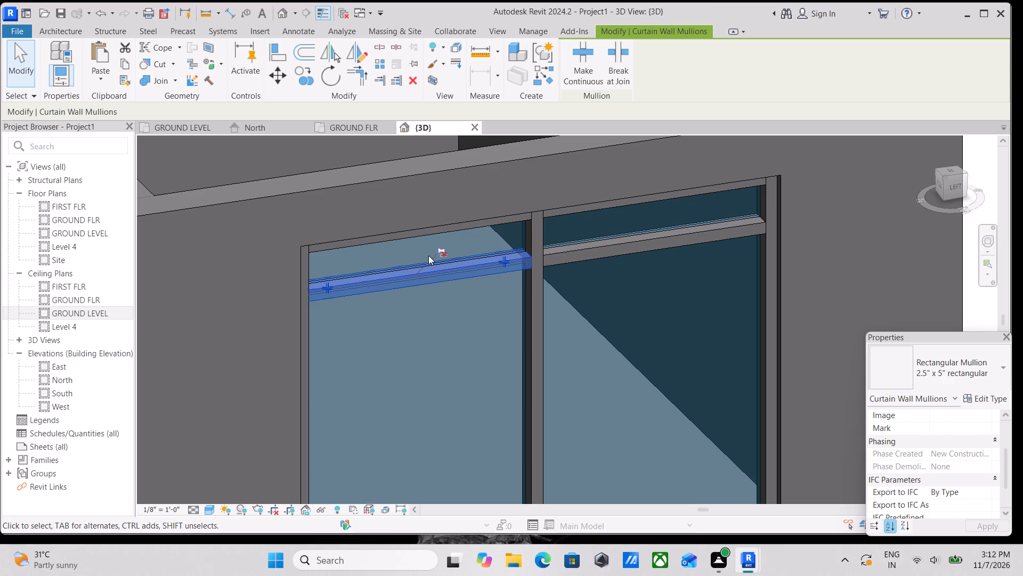
pyautogui.rightClick(435, 265)
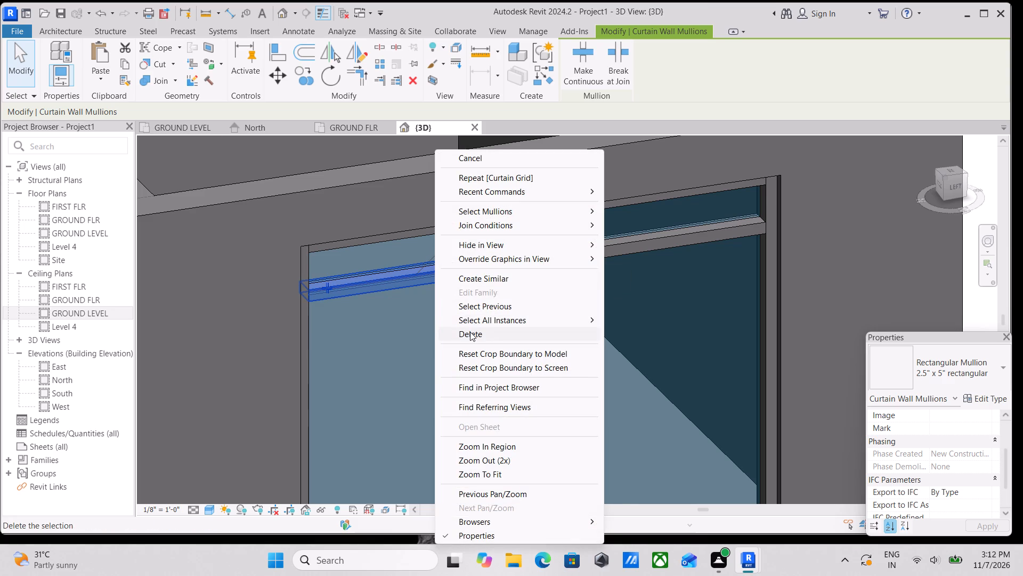
pyautogui.click(470, 332)
# Delete the horizontal mullion in the other bay of the storefront window beside the staircase, unpinning it first.
pyautogui.moveTo(515, 273); pyautogui.dragTo(435, 292, button='middle')
pyautogui.scroll(4, 501, 276)
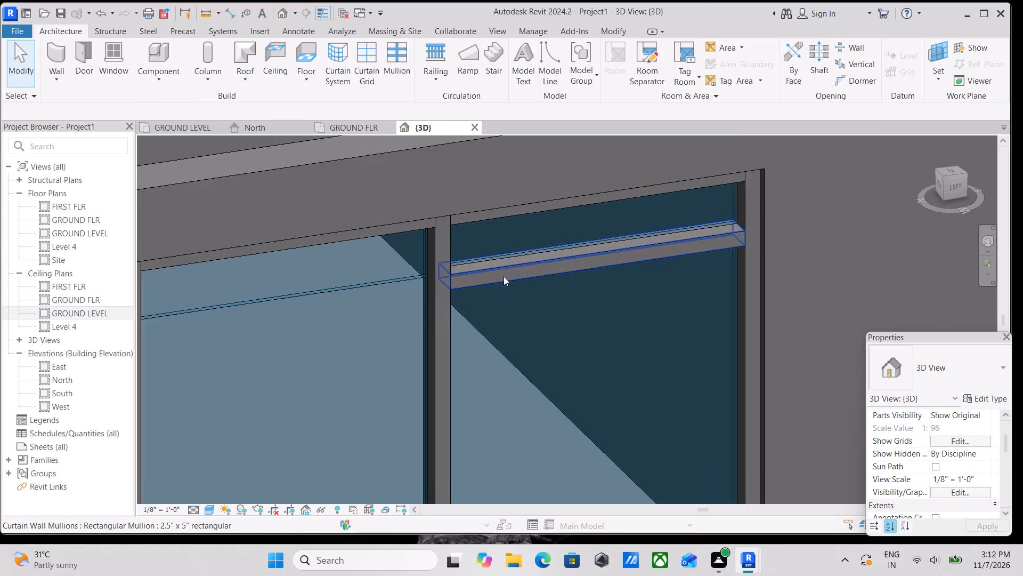
pyautogui.press('Tab')
pyautogui.press('Tab')
pyautogui.press('Tab')
pyautogui.press('Tab')
pyautogui.press('Tab')
pyautogui.press('Tab')
pyautogui.press('Tab')
pyautogui.press('Tab')
pyautogui.press('Tab')
pyautogui.press('Tab')
pyautogui.press('Tab')
pyautogui.press('Tab')
pyautogui.press('Tab')
pyautogui.press('Tab')
pyautogui.press('Tab')
pyautogui.press('Tab')
pyautogui.press('Tab')
pyautogui.press('Tab')
pyautogui.press('Tab')
pyautogui.press('Tab')
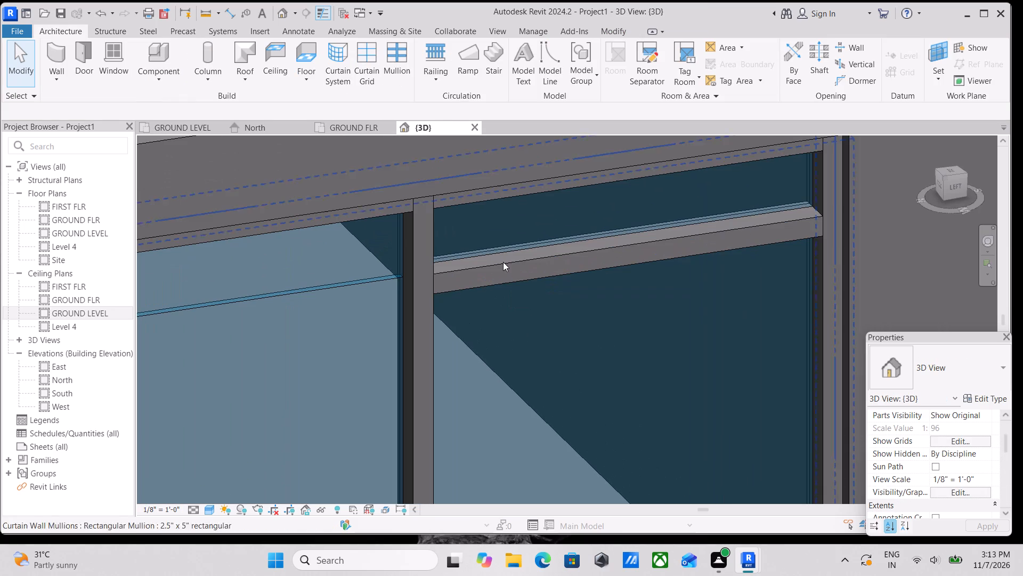
pyautogui.click(503, 263)
pyautogui.click(517, 267)
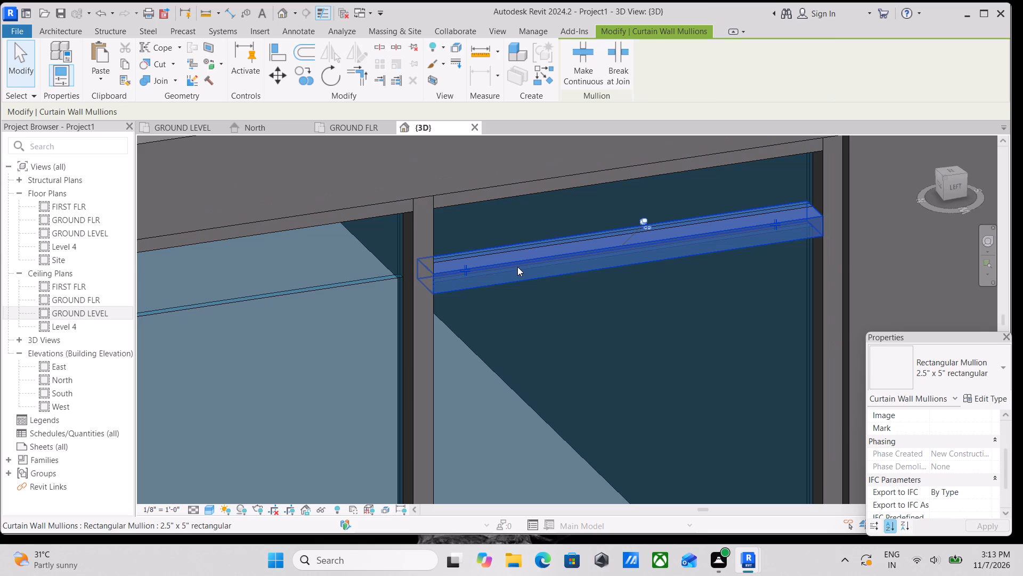
pyautogui.click(640, 227)
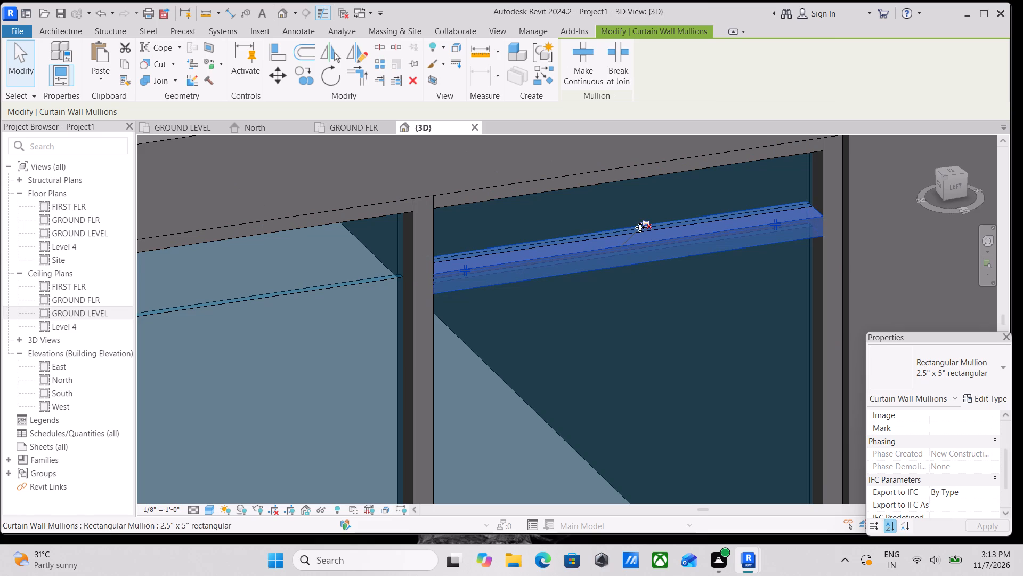
pyautogui.rightClick(604, 239)
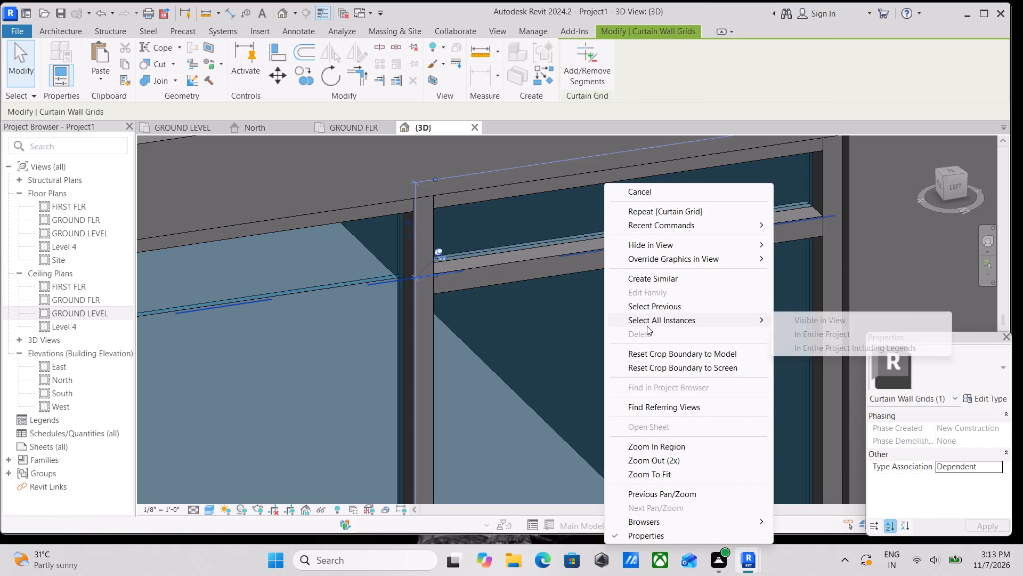
pyautogui.press('Escape')
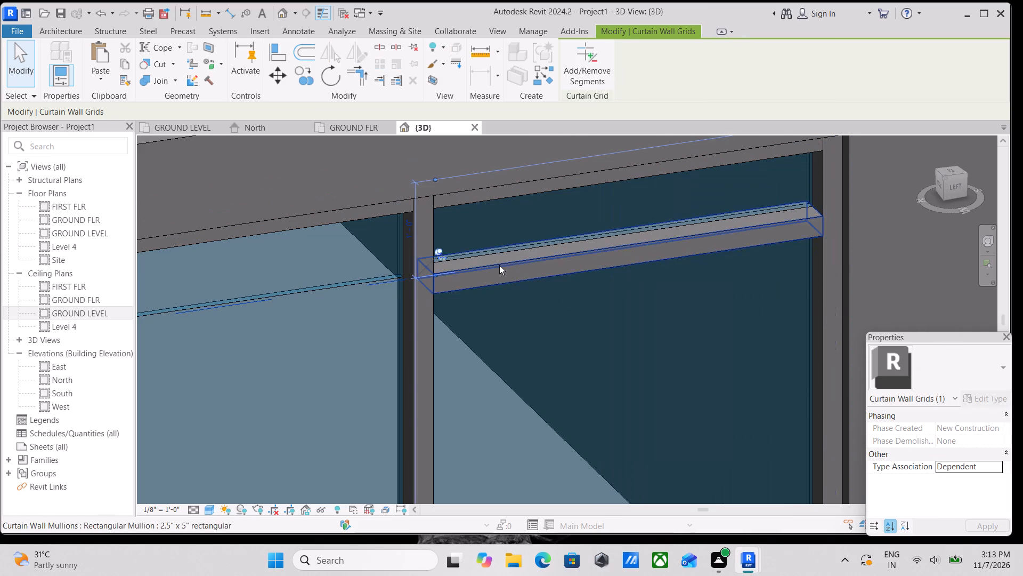
pyautogui.click(499, 265)
pyautogui.rightClick(499, 265)
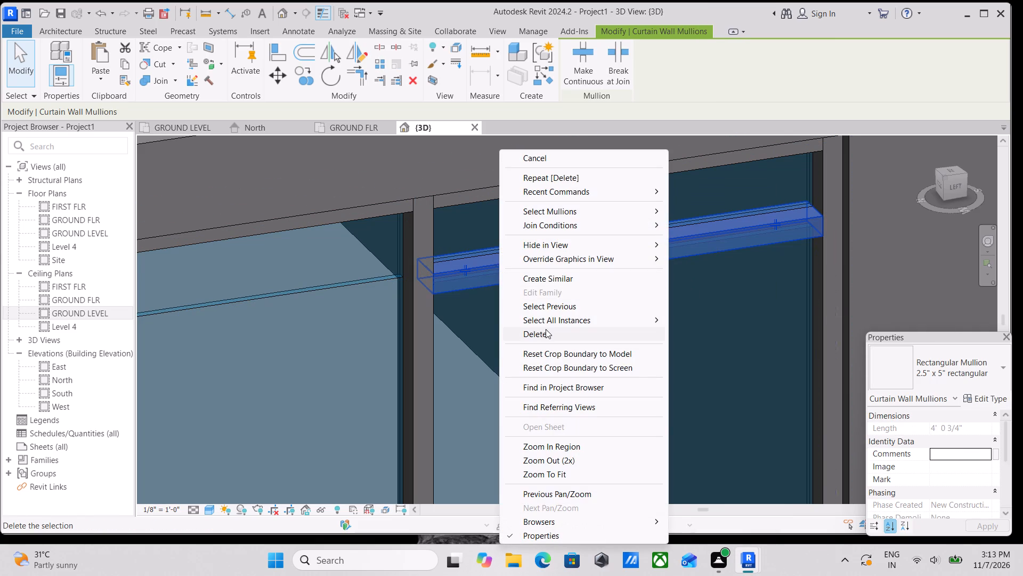
pyautogui.click(543, 338)
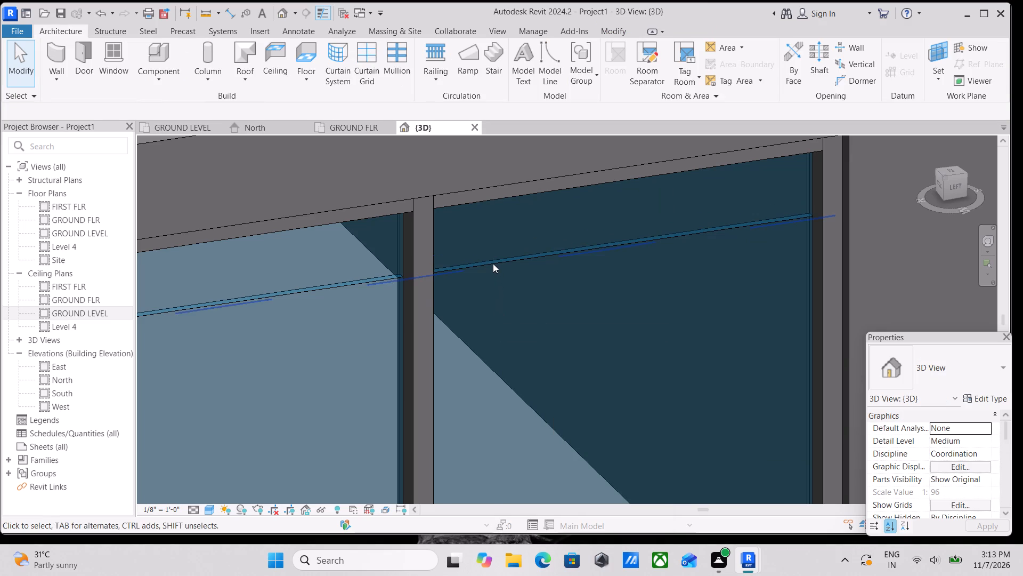
# Unpin and delete the horizontal curtain grid line of the storefront window beside the staircase.
pyautogui.moveTo(493, 263); pyautogui.dragTo(554, 234, button='middle')
pyautogui.click(554, 234)
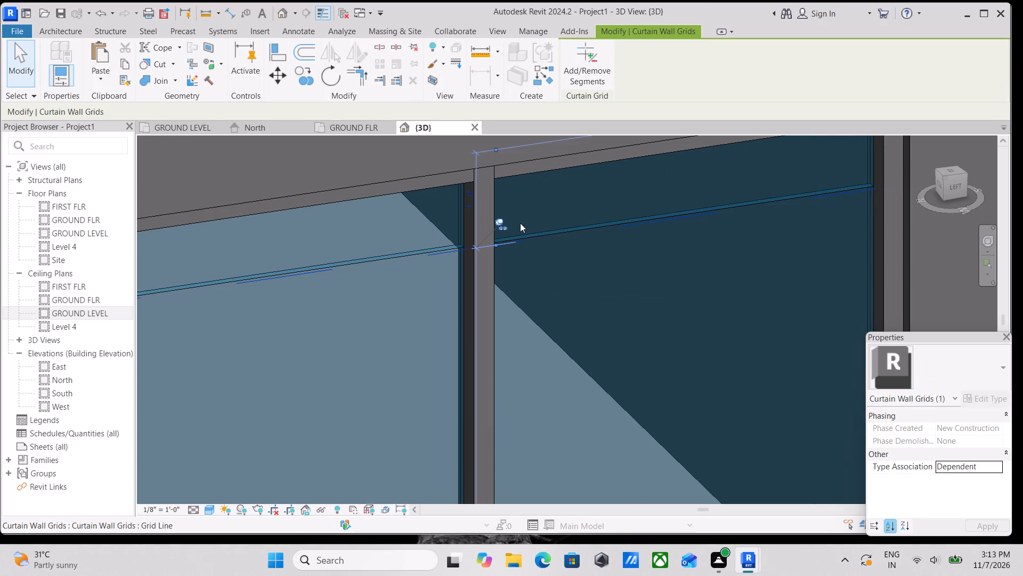
pyautogui.click(507, 224)
pyautogui.rightClick(507, 224)
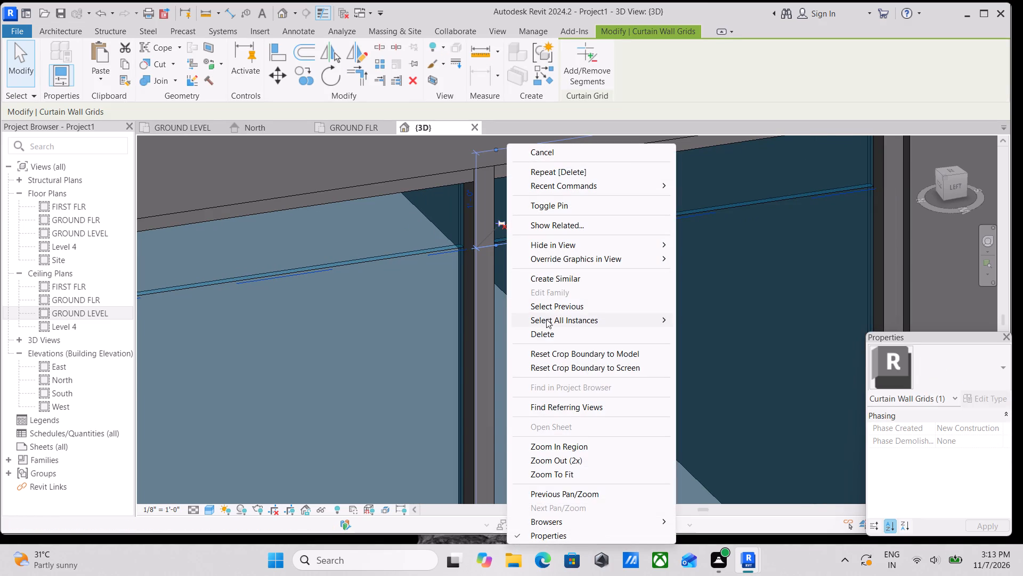
pyautogui.click(548, 337)
# Examine the storefront window beside the staircase from several angles in 3D.
pyautogui.scroll(-5, 480, 250)
pyautogui.moveTo(480, 250); pyautogui.dragTo(557, 210, button='middle')
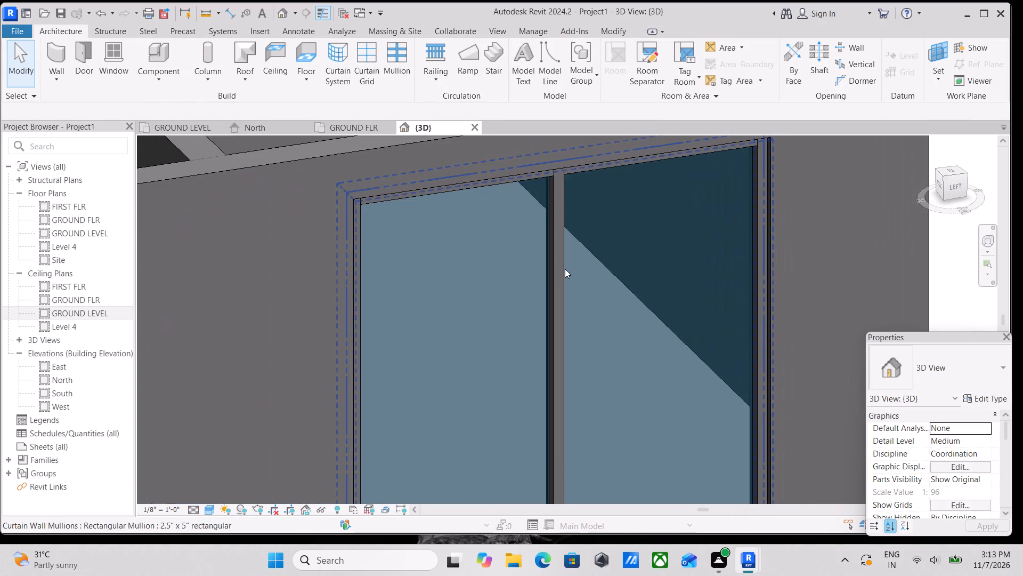
pyautogui.scroll(-7, 565, 269)
pyautogui.moveTo(508, 295); pyautogui.dragTo(556, 223, button='middle')
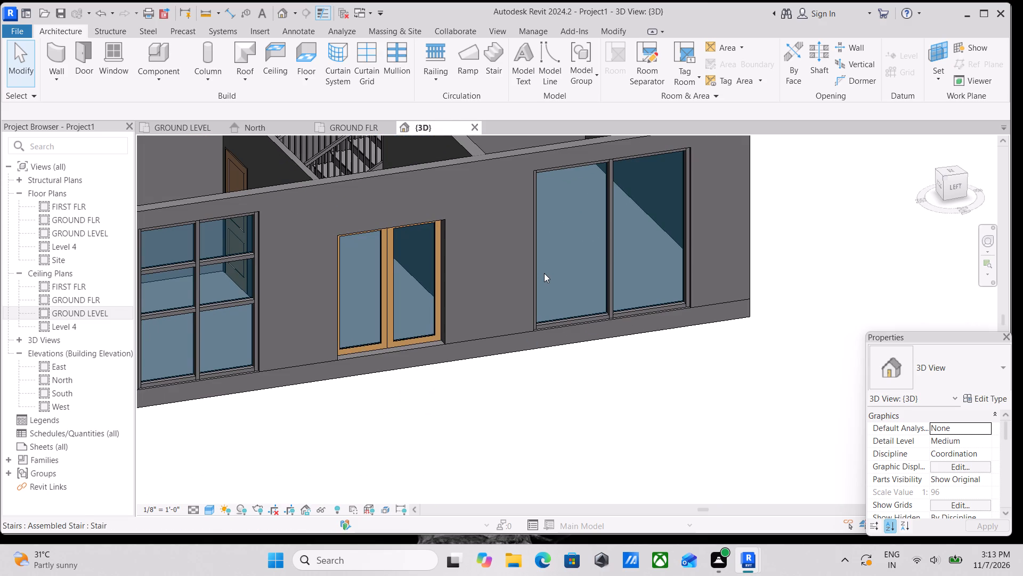
pyautogui.scroll(3, 543, 273)
pyautogui.moveTo(565, 314); pyautogui.dragTo(584, 369, button='middle')
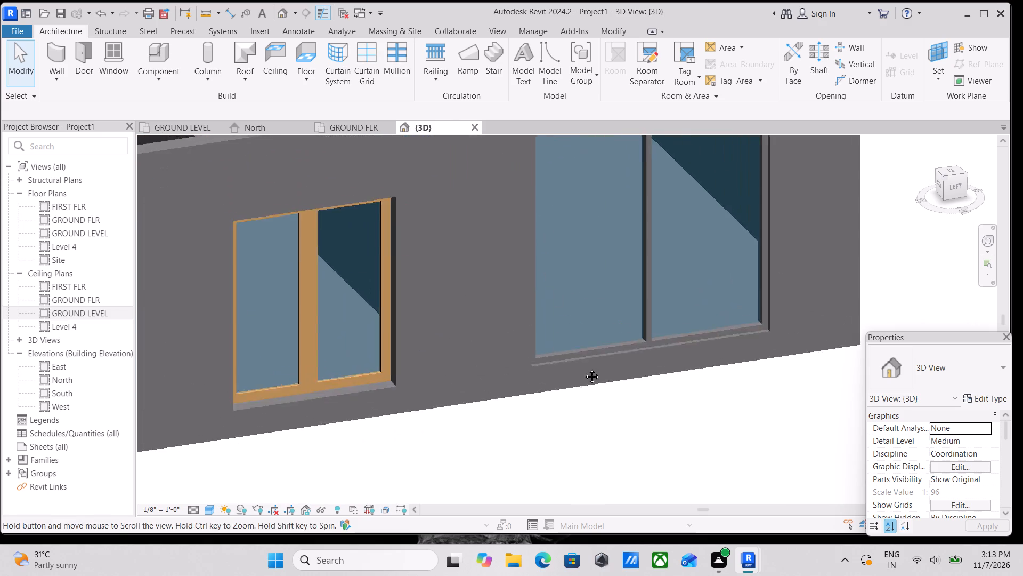
pyautogui.moveTo(584, 369); pyautogui.dragTo(595, 462, button='middle')
pyautogui.keyDown('shift'); pyautogui.moveTo(609, 382); pyautogui.dragTo(564, 320, button='middle'); pyautogui.keyUp('shift')
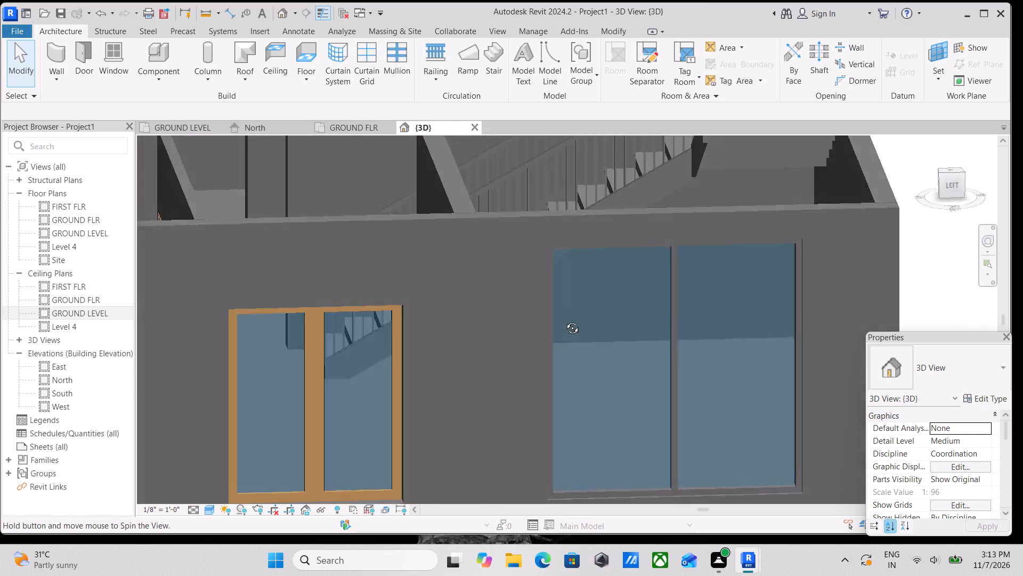
pyautogui.keyDown('shift'); pyautogui.moveTo(564, 320); pyautogui.dragTo(532, 321, button='middle'); pyautogui.keyUp('shift')
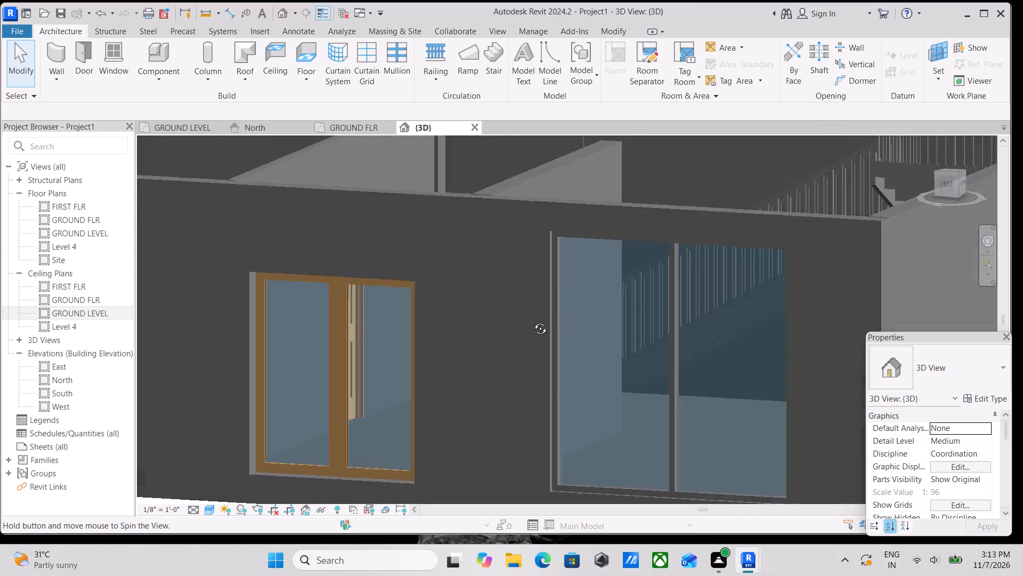
pyautogui.keyDown('shift'); pyautogui.moveTo(532, 321); pyautogui.dragTo(659, 349, button='middle'); pyautogui.keyUp('shift')
pyautogui.scroll(2, 659, 349)
pyautogui.moveTo(663, 313); pyautogui.dragTo(418, 340, button='middle')
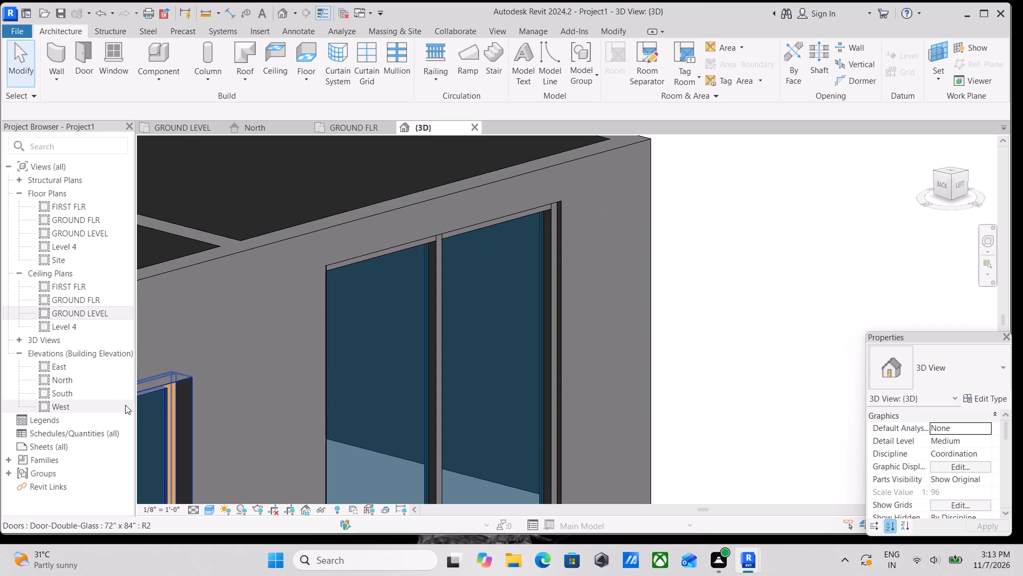
pyautogui.scroll(2, 357, 369)
pyautogui.scroll(-3, 353, 332)
pyautogui.moveTo(354, 332); pyautogui.dragTo(383, 345, button='middle')
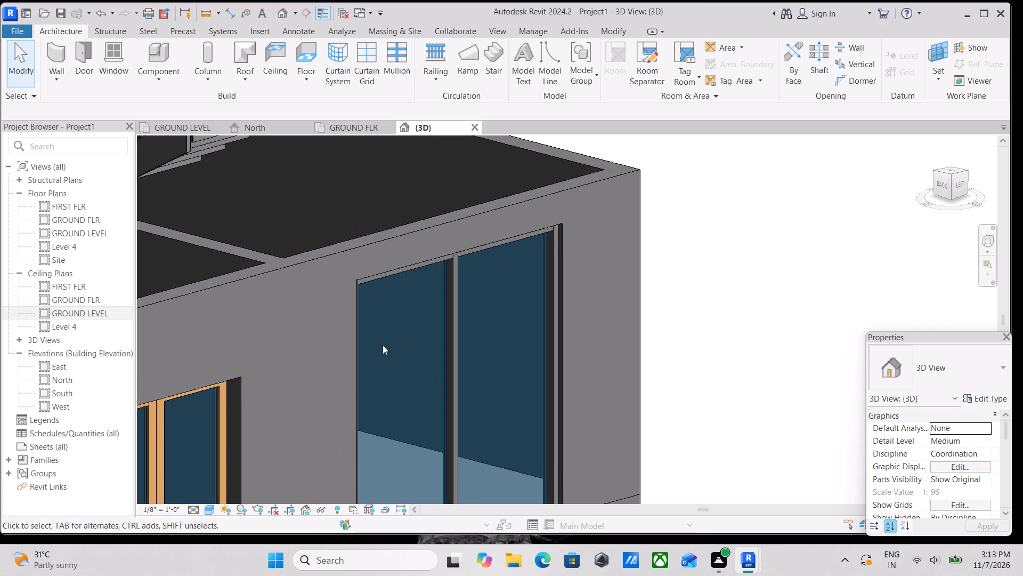
# In the left-side view, add a horizontal curtain grid line across the staircase storefront window, about 6'-7" above its base.
pyautogui.click(361, 55)
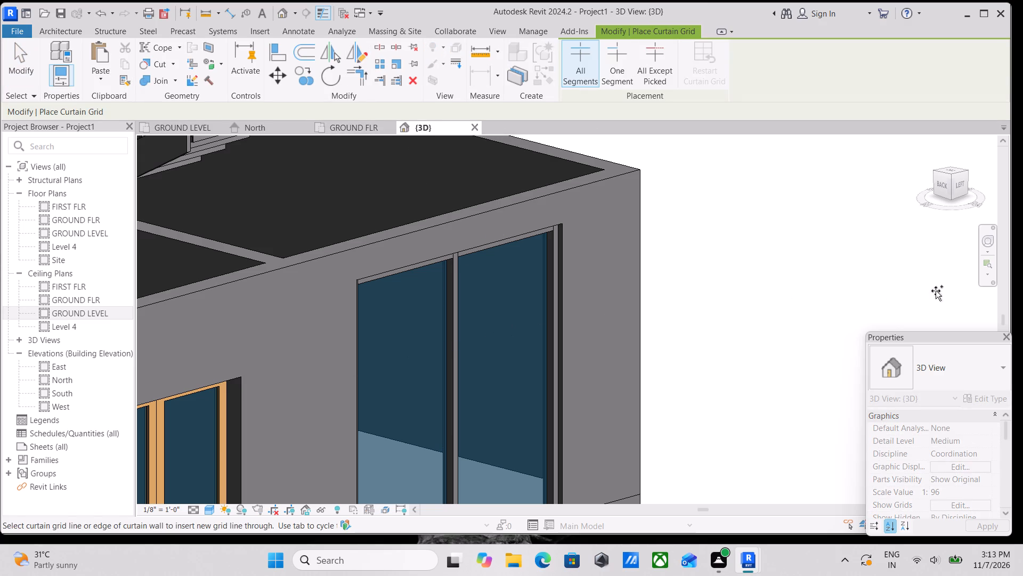
pyautogui.click(962, 187)
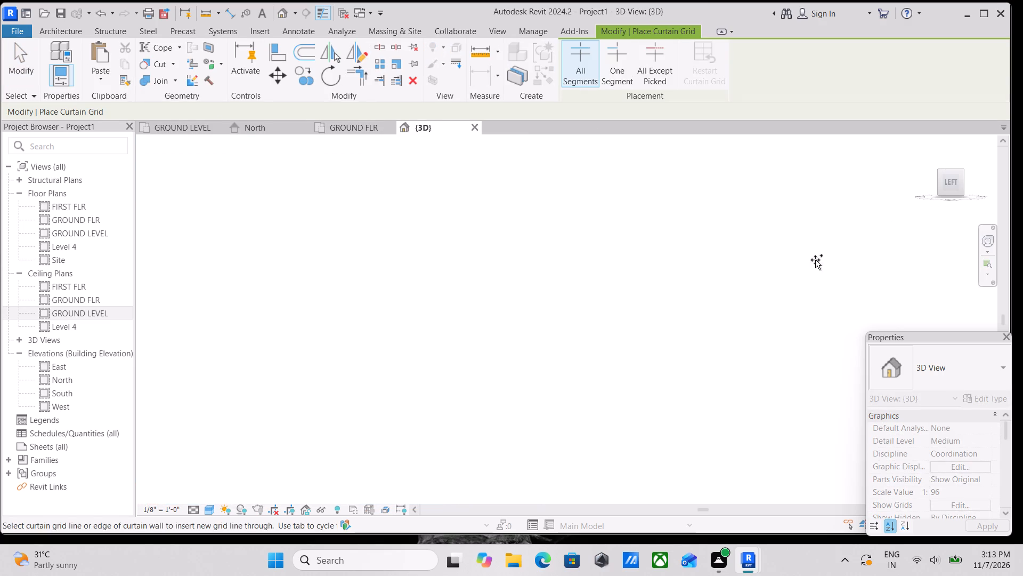
pyautogui.scroll(9, 574, 331)
pyautogui.scroll(4, 628, 314)
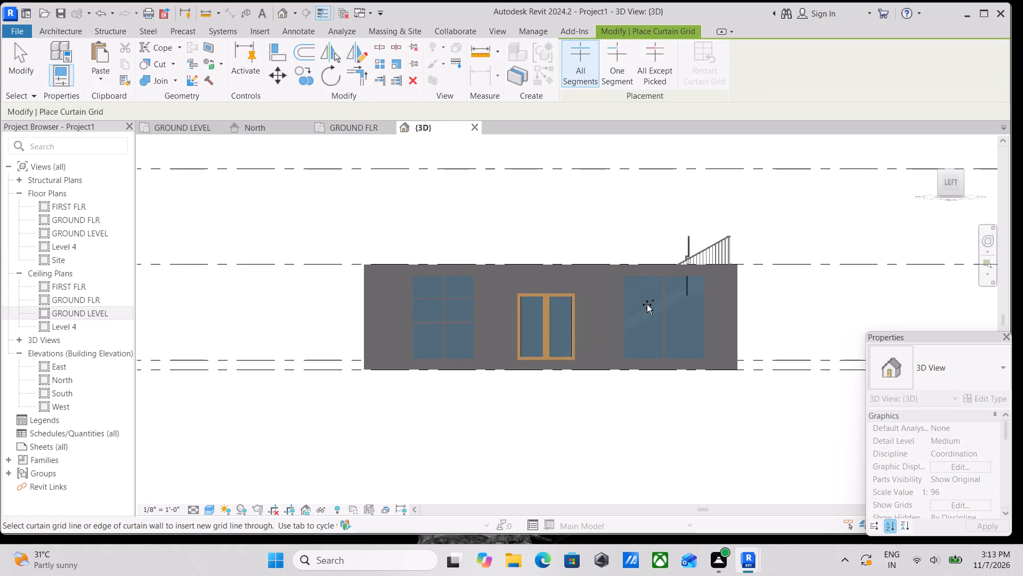
pyautogui.scroll(10, 649, 302)
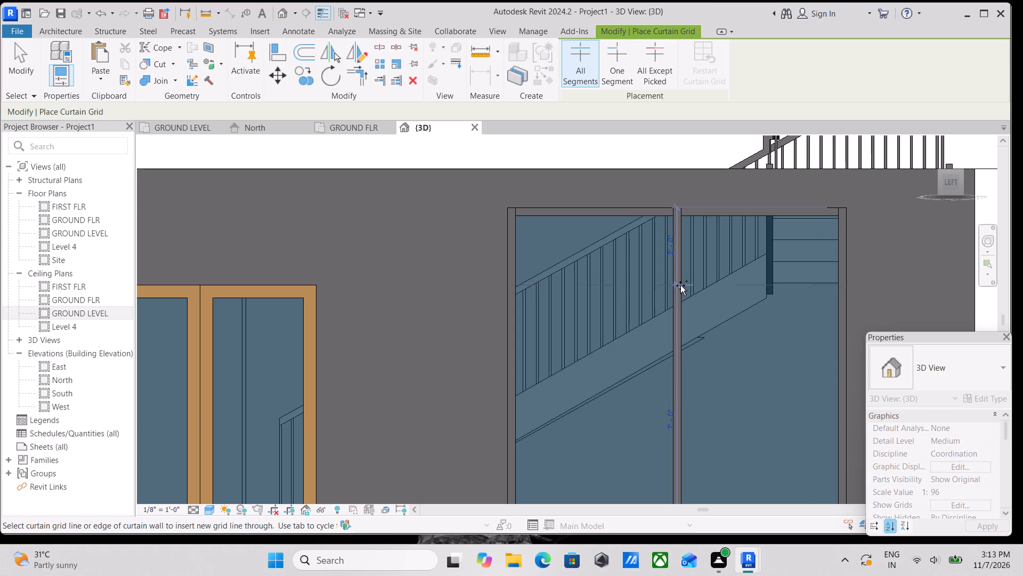
pyautogui.scroll(-5, 681, 284)
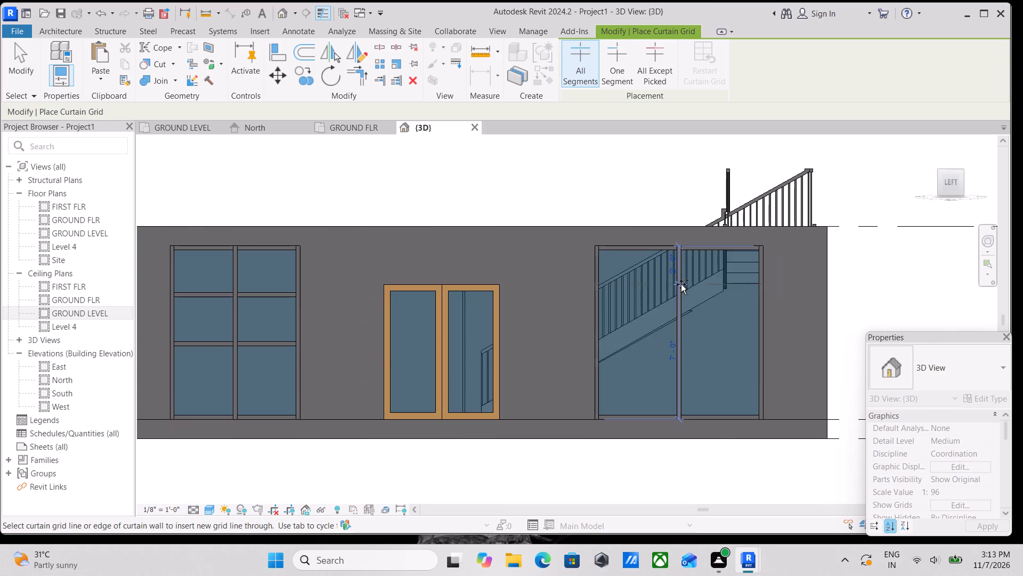
pyautogui.scroll(6, 681, 292)
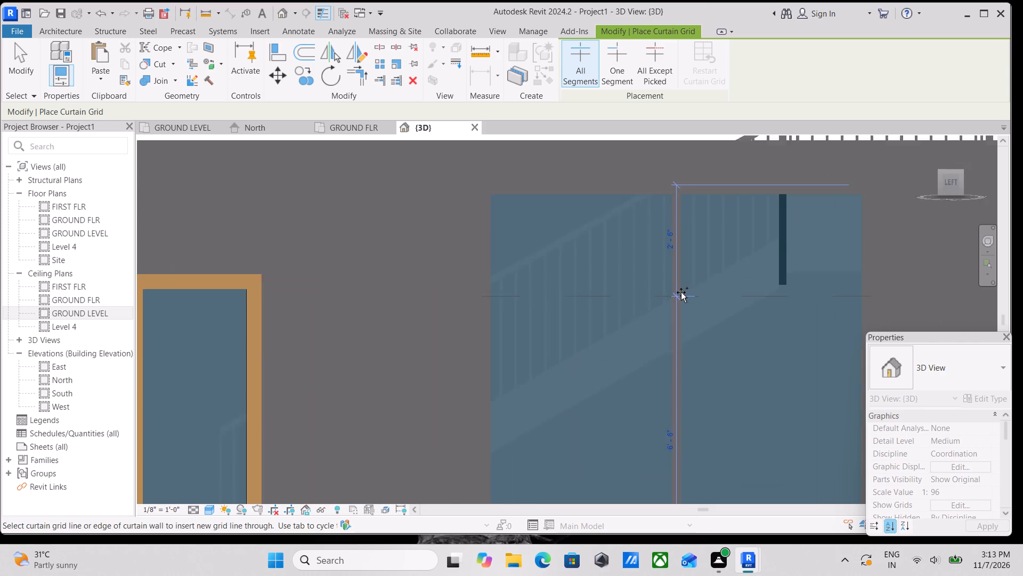
pyautogui.scroll(1, 681, 292)
pyautogui.click(681, 292)
# Add a second horizontal curtain grid line across the staircase storefront window, midway up its lower panels, 3'-3 1/2" above the base.
pyautogui.scroll(-6, 681, 292)
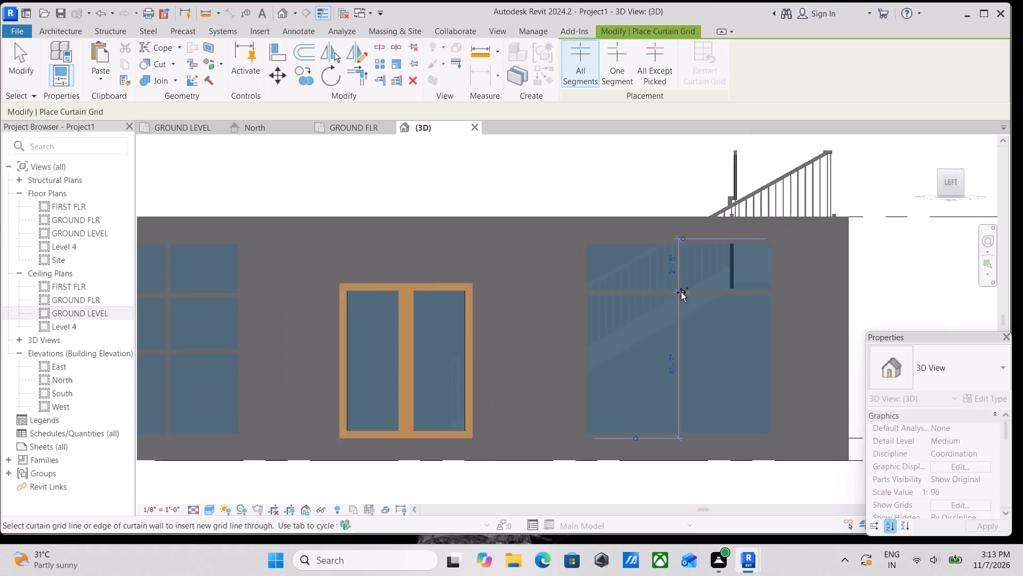
pyautogui.scroll(-1, 681, 292)
pyautogui.moveTo(681, 292); pyautogui.dragTo(709, 244, button='middle')
pyautogui.scroll(2, 699, 307)
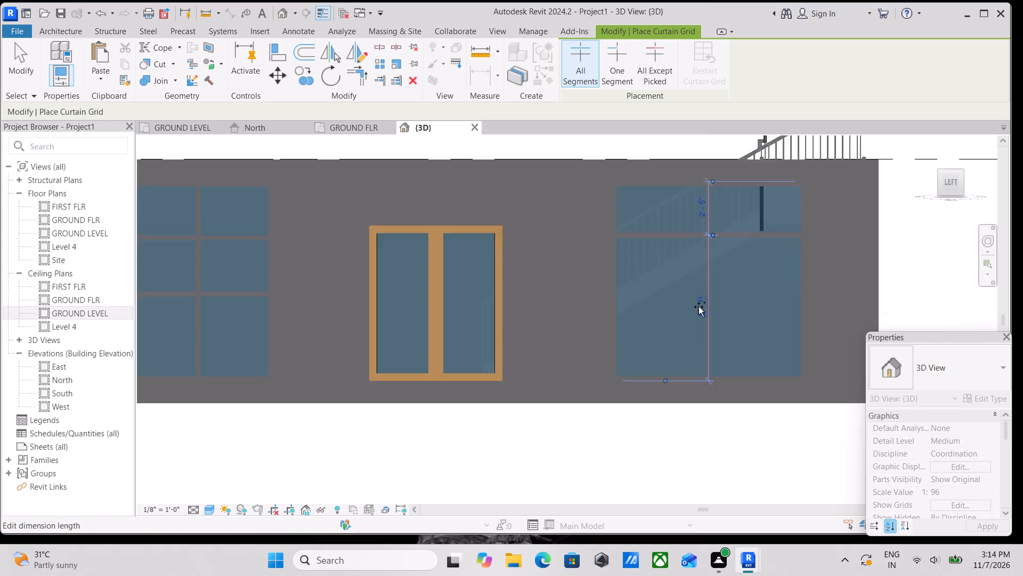
pyautogui.scroll(6, 699, 307)
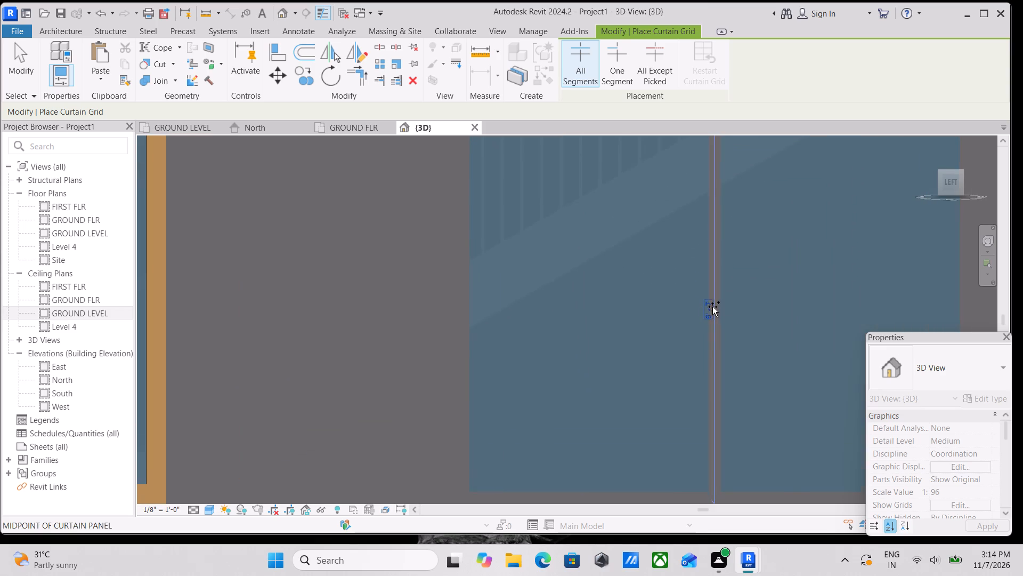
pyautogui.scroll(-4, 721, 317)
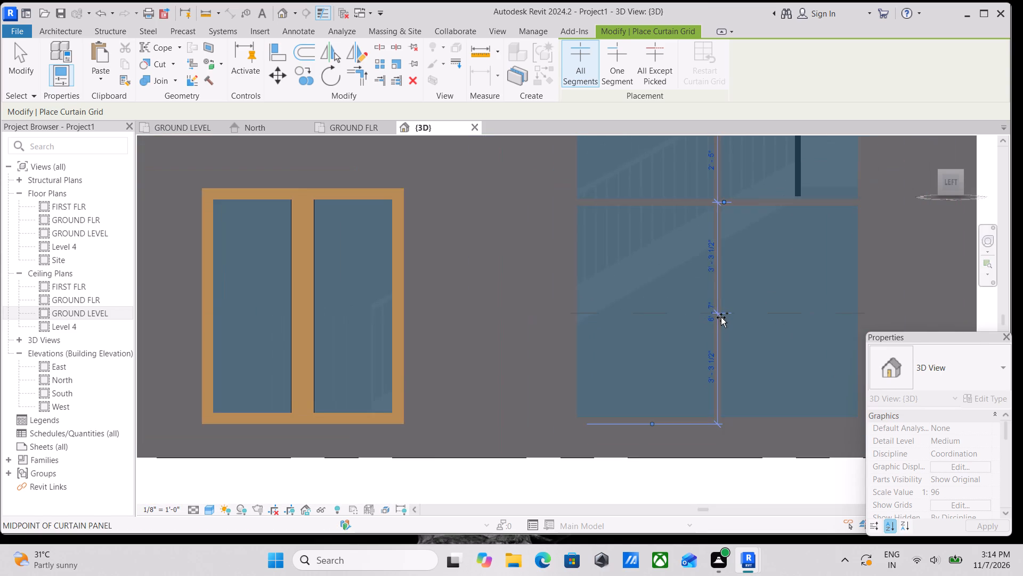
pyautogui.scroll(-3, 721, 317)
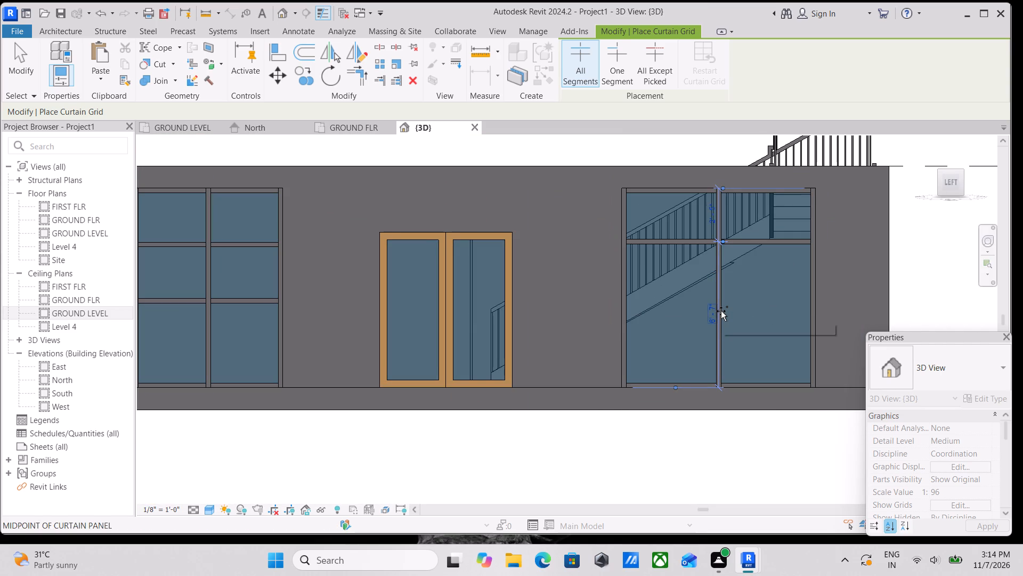
pyautogui.scroll(7, 721, 311)
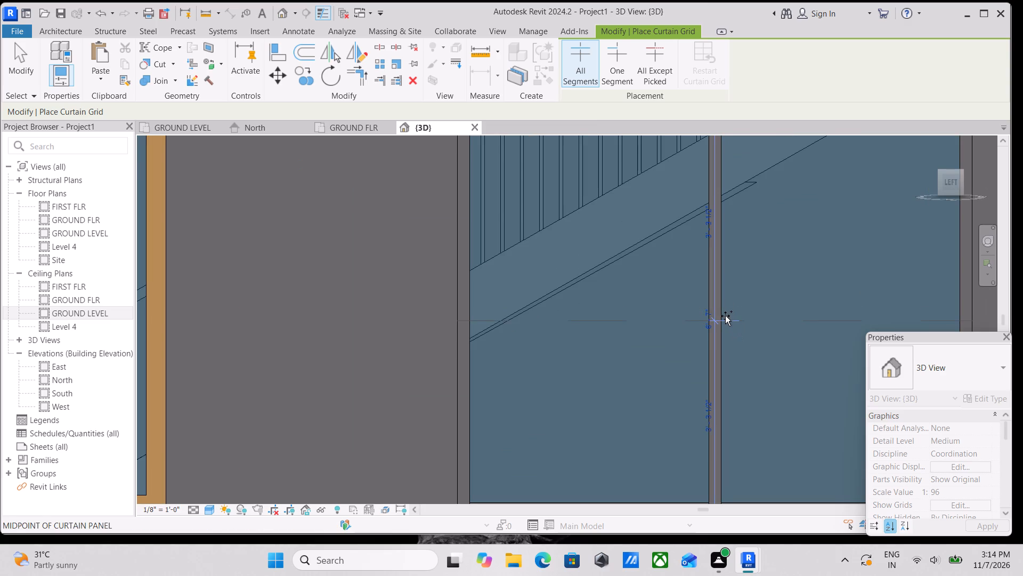
pyautogui.scroll(-7, 724, 311)
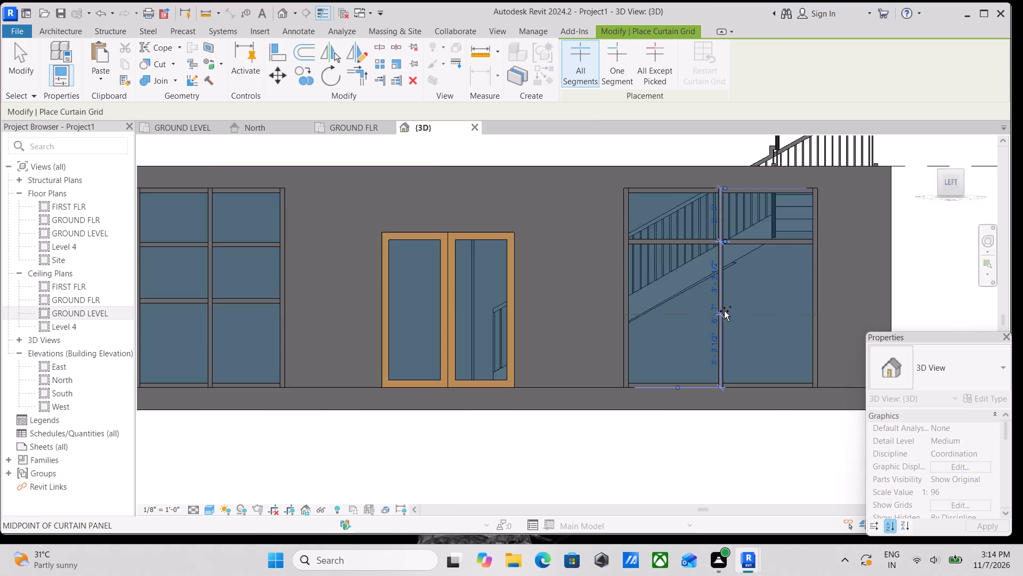
pyautogui.scroll(-3, 724, 311)
pyautogui.scroll(7, 724, 311)
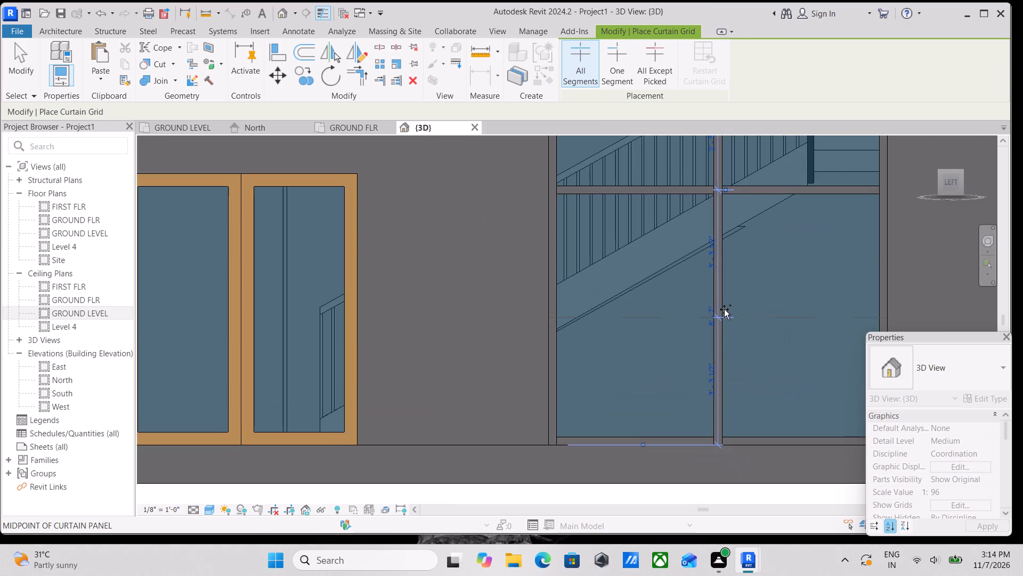
pyautogui.click(724, 308)
pyautogui.scroll(-7, 724, 308)
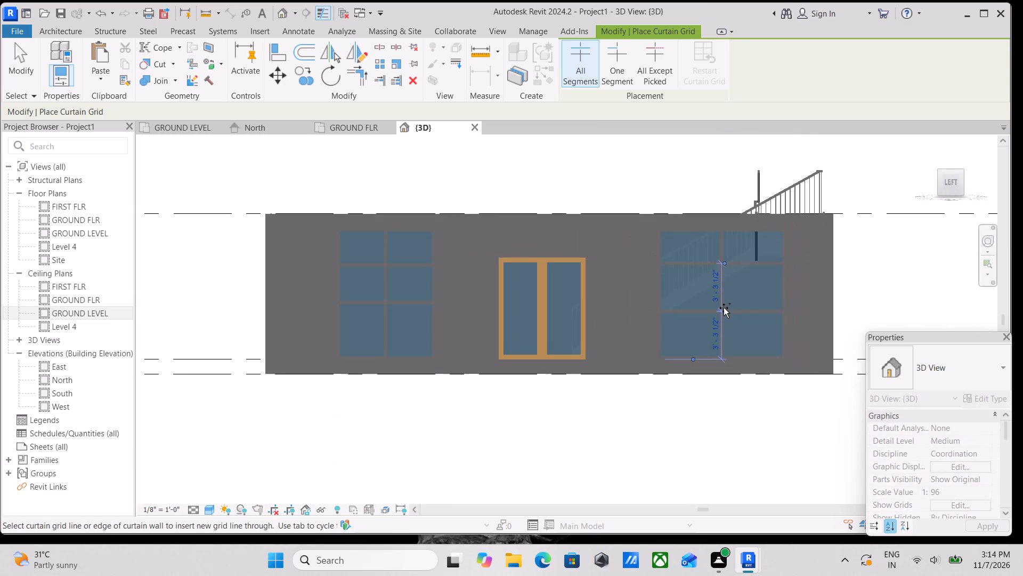
pyautogui.press('Escape')
pyautogui.scroll(-3, 724, 308)
pyautogui.press('Escape')
pyautogui.scroll(4, 727, 310)
pyautogui.press('Escape')
# Set the top offset of the front-wall storefront window nearest the staircase to -1'.
pyautogui.scroll(2, 726, 316)
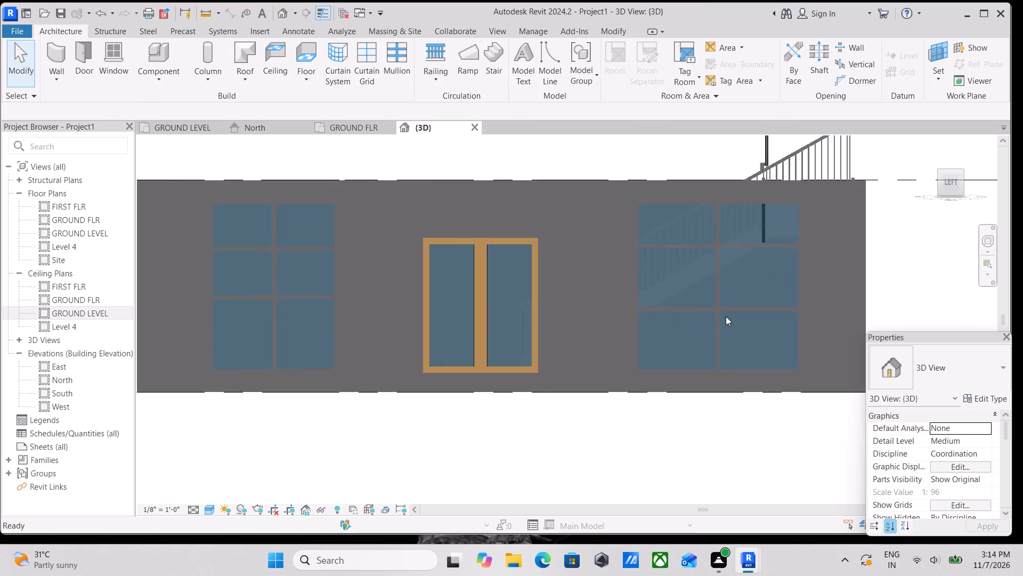
pyautogui.scroll(2, 726, 316)
pyautogui.scroll(-2, 683, 308)
pyautogui.moveTo(688, 313); pyautogui.dragTo(750, 372, button='middle')
pyautogui.scroll(1, 750, 372)
pyautogui.scroll(-3, 745, 378)
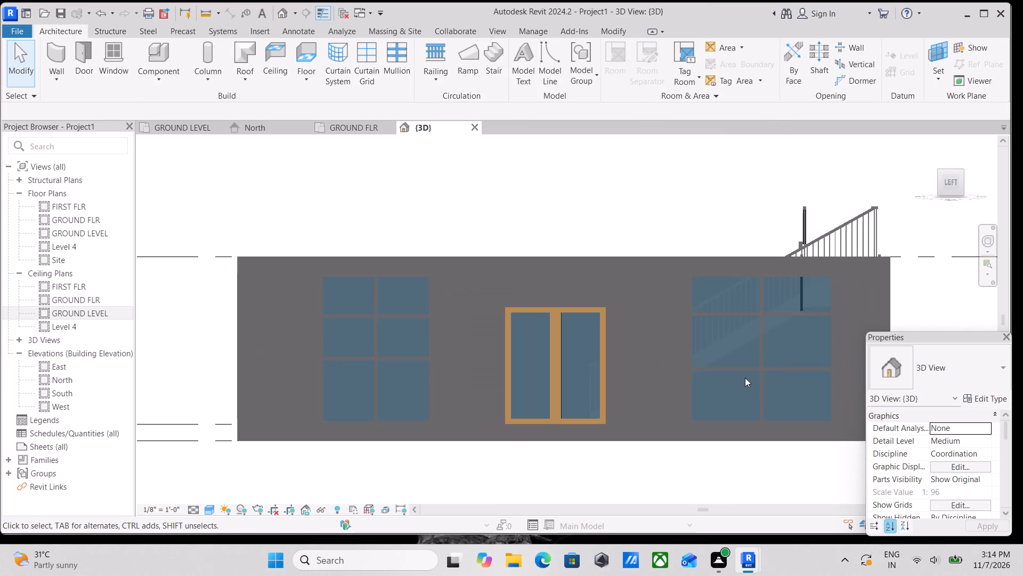
pyautogui.scroll(-3, 745, 378)
pyautogui.keyDown('shift'); pyautogui.moveTo(734, 367); pyautogui.dragTo(557, 448, button='middle'); pyautogui.keyUp('shift')
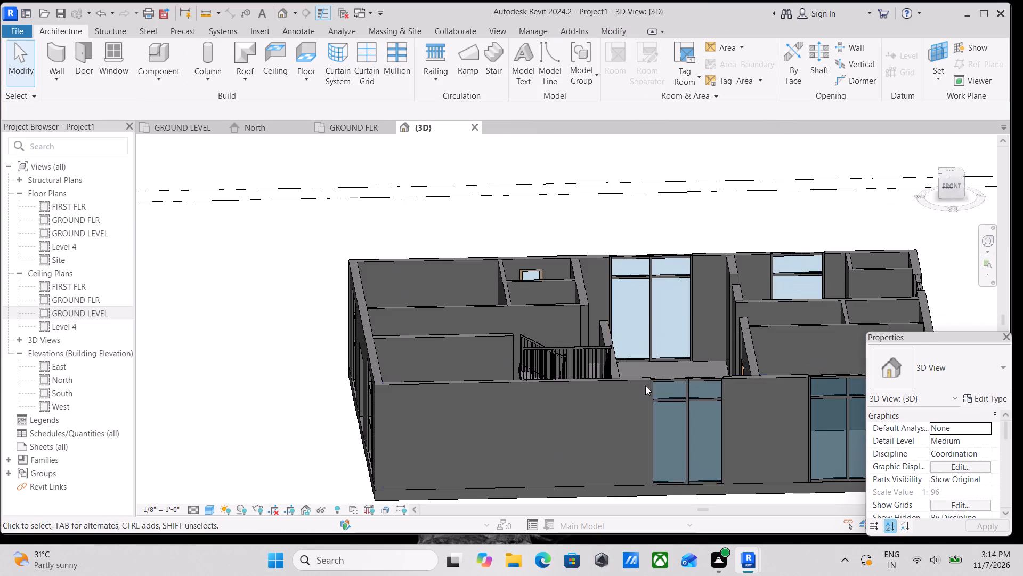
pyautogui.keyDown('shift'); pyautogui.moveTo(650, 379); pyautogui.dragTo(744, 381, button='middle'); pyautogui.keyUp('shift')
pyautogui.keyDown('shift'); pyautogui.moveTo(676, 406); pyautogui.dragTo(608, 408, button='middle'); pyautogui.keyUp('shift')
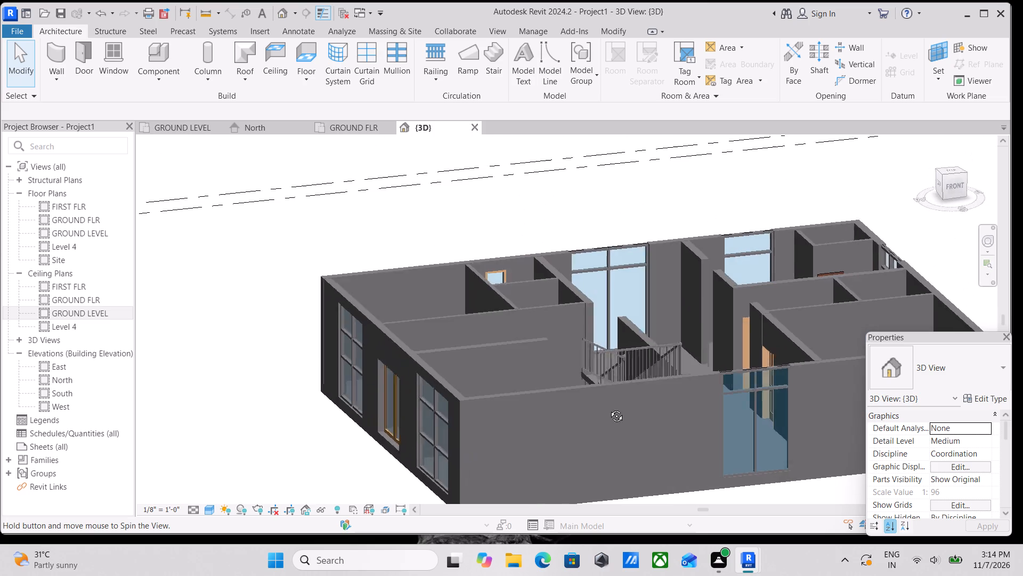
pyautogui.keyDown('shift'); pyautogui.moveTo(608, 408); pyautogui.dragTo(607, 407, button='middle'); pyautogui.keyUp('shift')
pyautogui.scroll(1, 706, 385)
pyautogui.keyDown('shift'); pyautogui.moveTo(698, 382); pyautogui.dragTo(619, 378, button='middle'); pyautogui.keyUp('shift')
pyautogui.scroll(1, 620, 378)
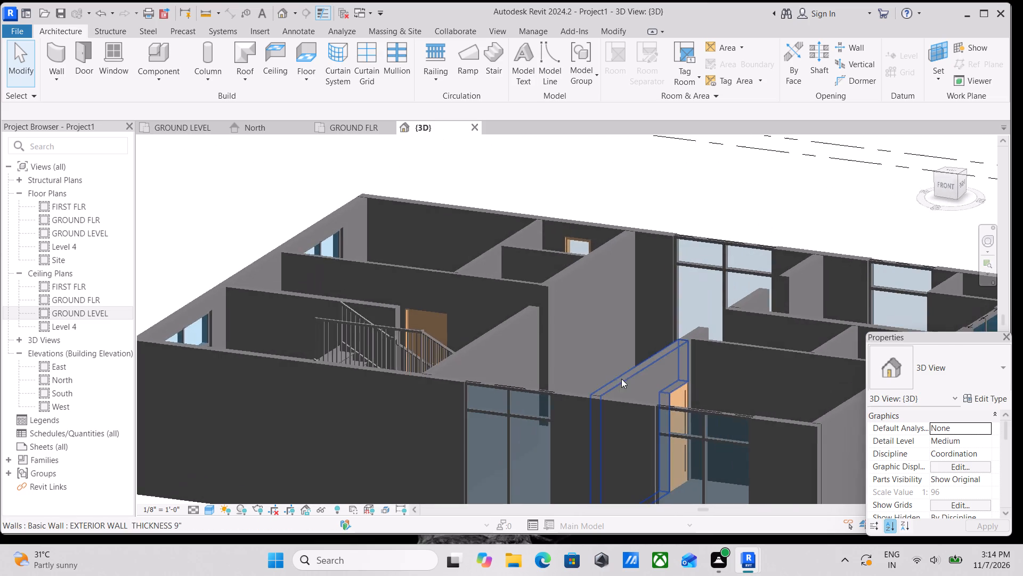
pyautogui.scroll(-3, 656, 356)
pyautogui.keyDown('shift'); pyautogui.moveTo(656, 356); pyautogui.dragTo(711, 377, button='middle'); pyautogui.keyUp('shift')
pyautogui.scroll(5, 709, 377)
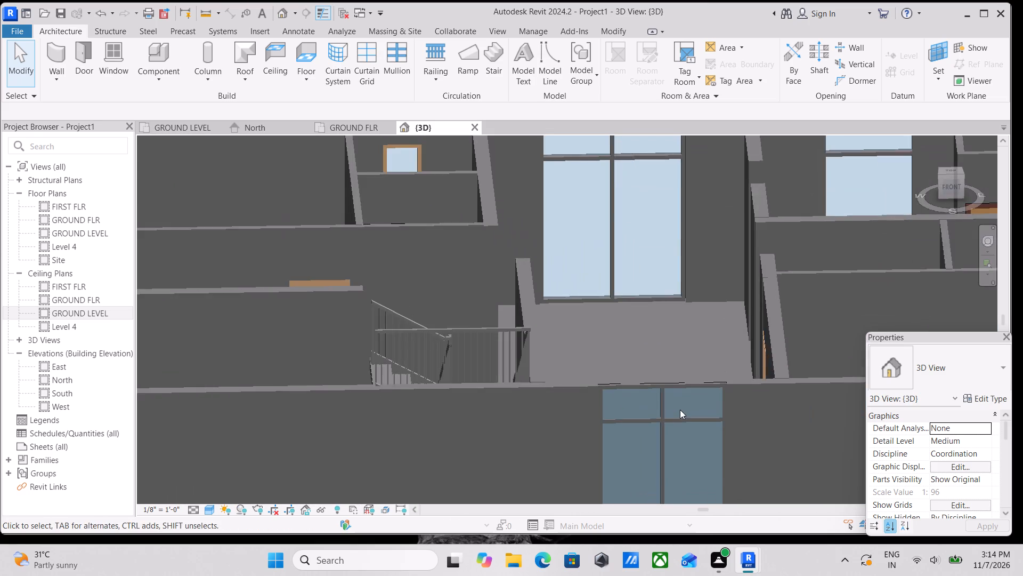
pyautogui.scroll(3, 679, 406)
pyautogui.click(672, 376)
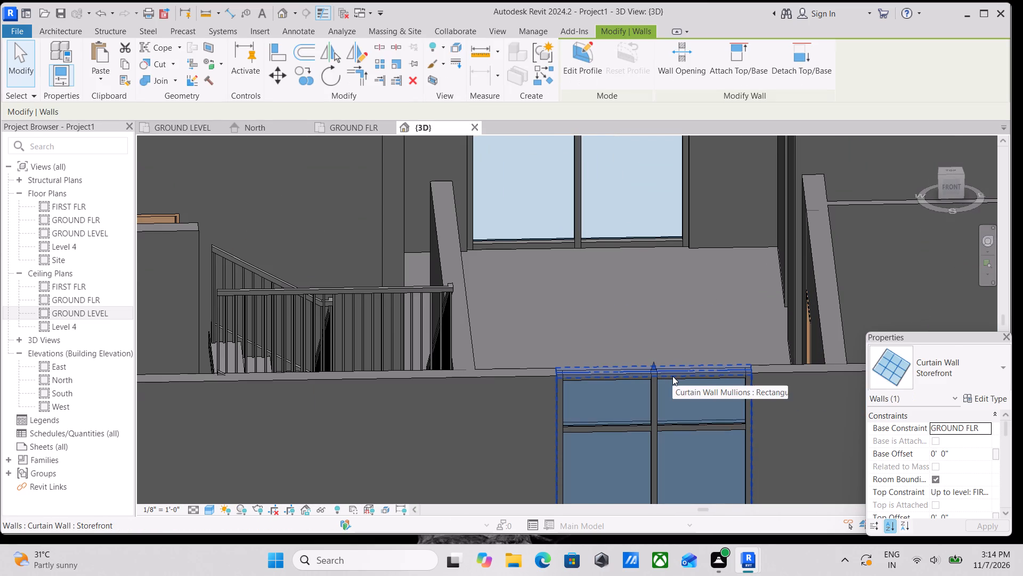
pyautogui.scroll(2, 956, 446)
pyautogui.scroll(-3, 952, 454)
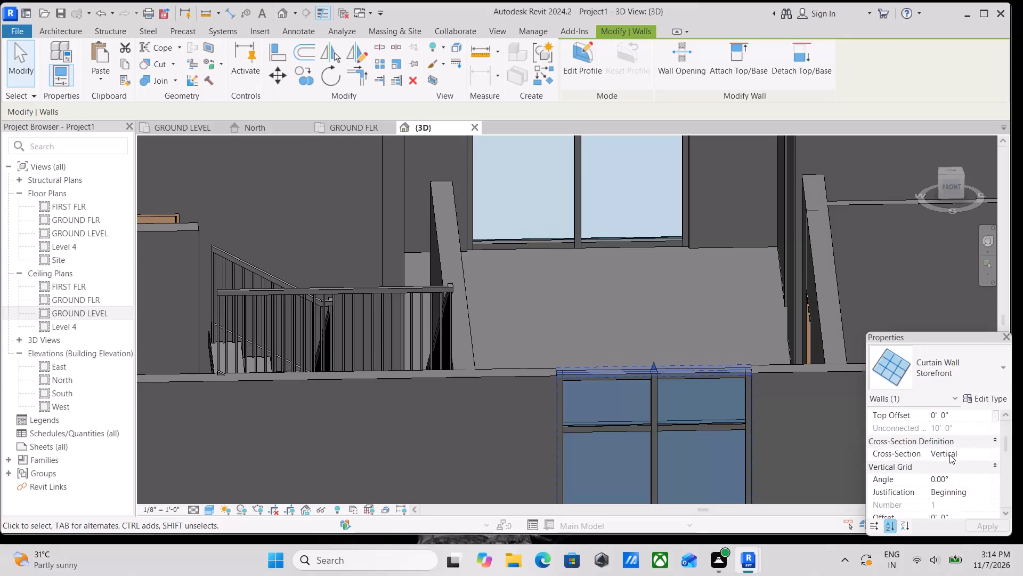
pyautogui.scroll(8, 949, 454)
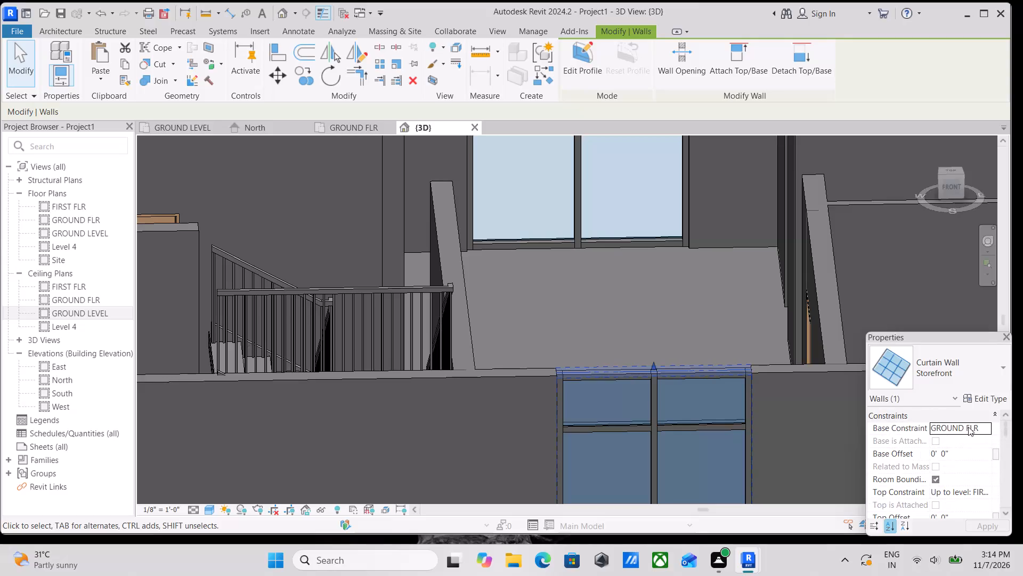
pyautogui.scroll(-3, 971, 453)
pyautogui.scroll(7, 975, 484)
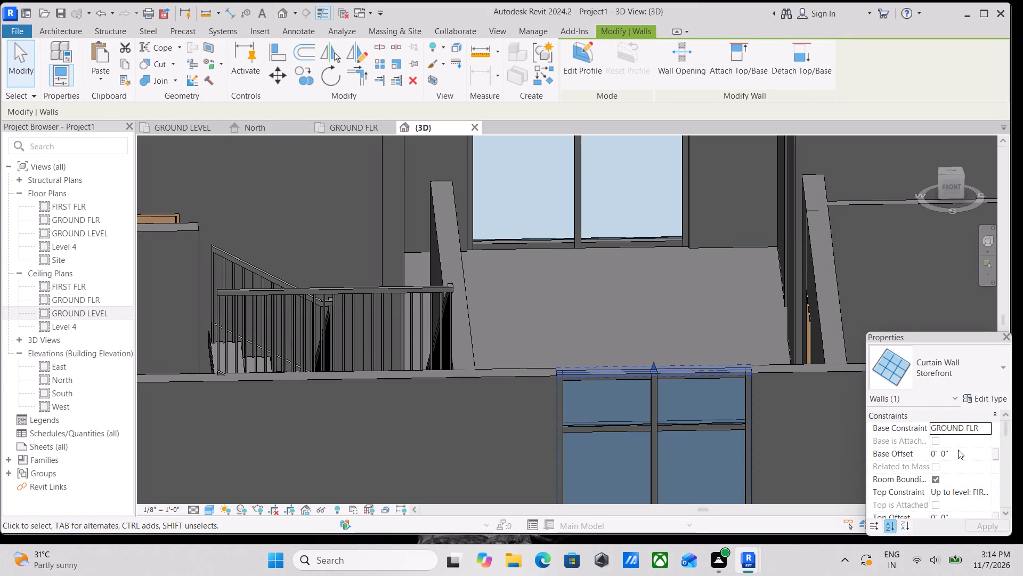
pyautogui.click(957, 455)
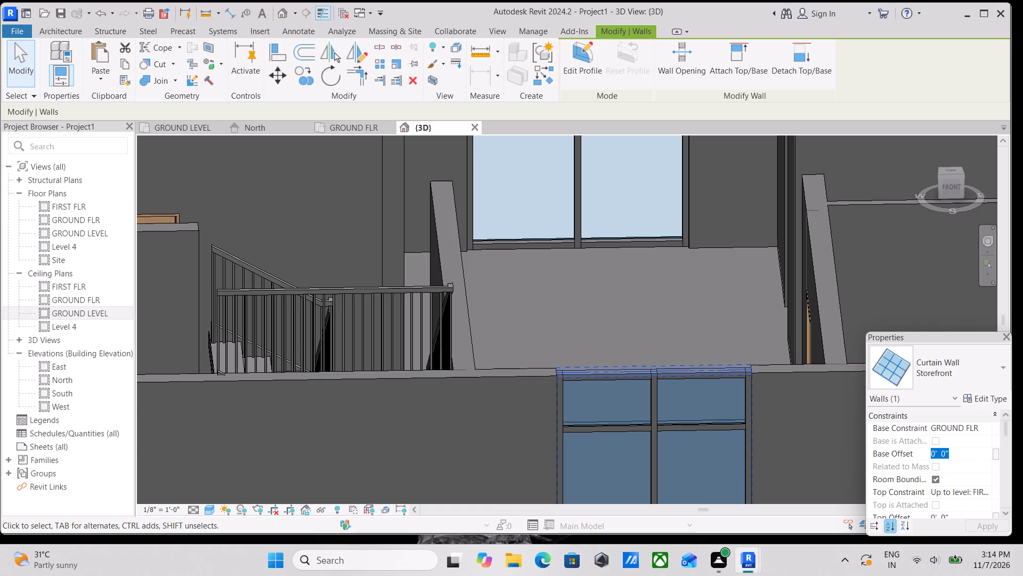
pyautogui.press('Escape')
pyautogui.scroll(-2, 961, 454)
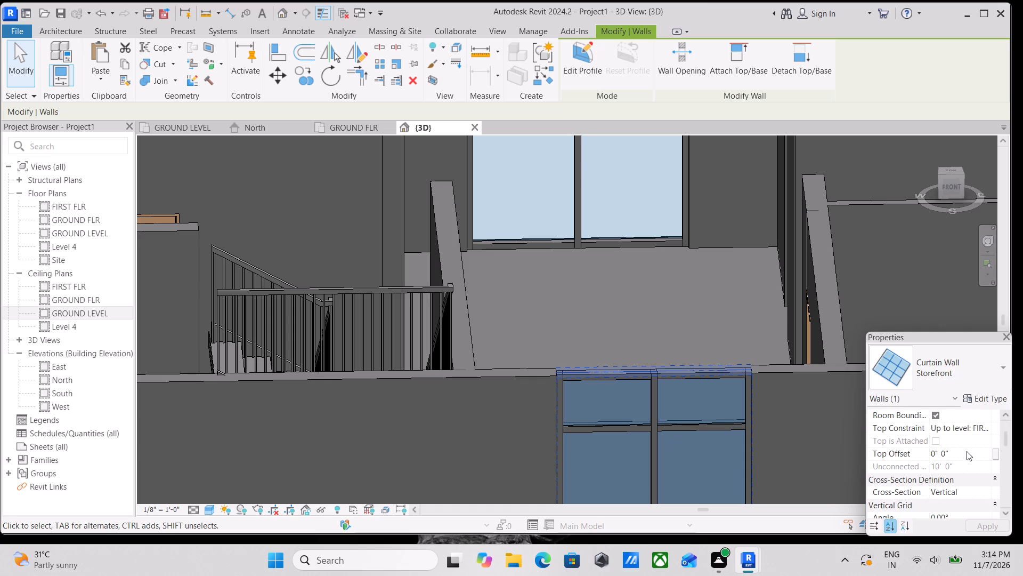
pyautogui.click(967, 451)
pyautogui.press('-')
pyautogui.press('1')
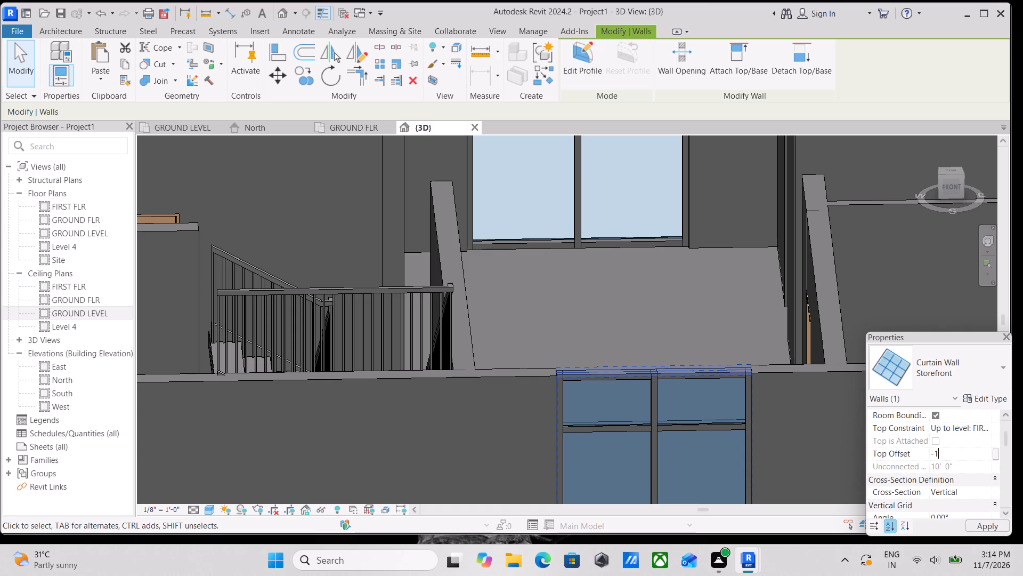
pyautogui.press("'")
pyautogui.press('Return')
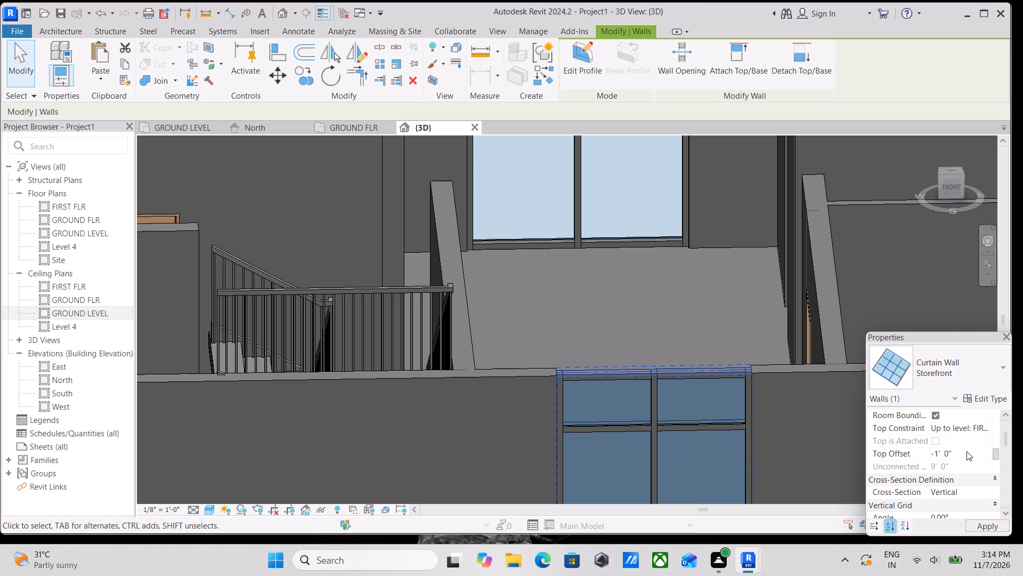
pyautogui.scroll(-3, 725, 380)
pyautogui.moveTo(725, 386); pyautogui.dragTo(724, 309, button='middle')
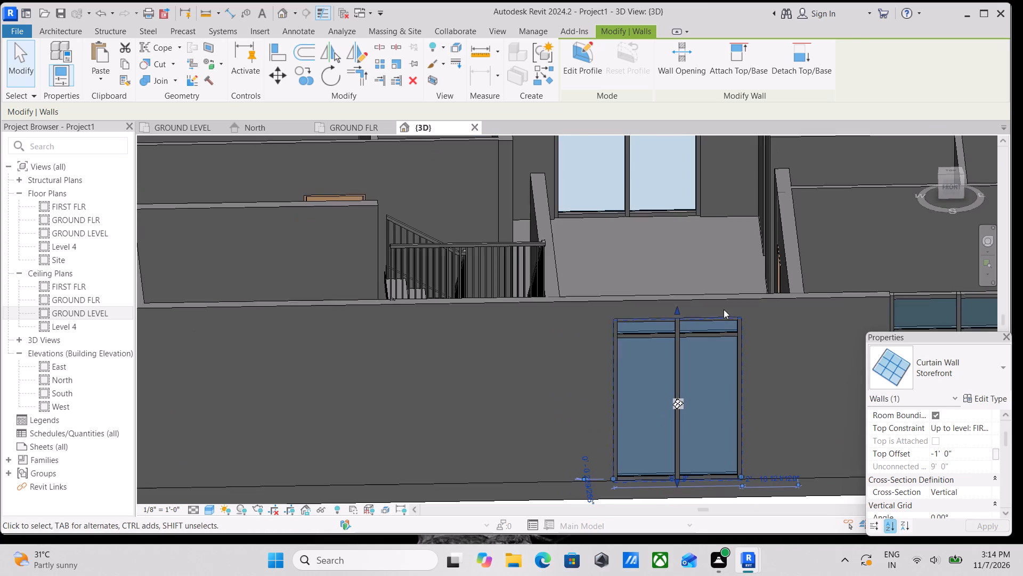
pyautogui.scroll(3, 709, 340)
pyautogui.press('Escape')
# Unpin and delete the horizontal mullion in the right-hand bay of that front-wall storefront window.
pyautogui.scroll(-3, 709, 343)
pyautogui.moveTo(709, 343); pyautogui.dragTo(688, 316, button='middle')
pyautogui.scroll(2, 687, 316)
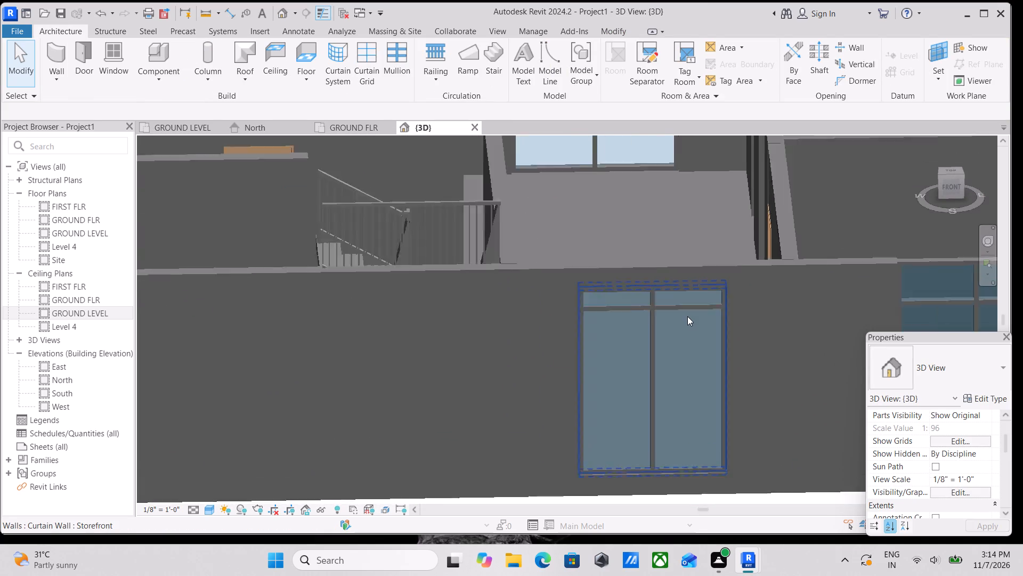
pyautogui.scroll(4, 687, 316)
pyautogui.click(673, 299)
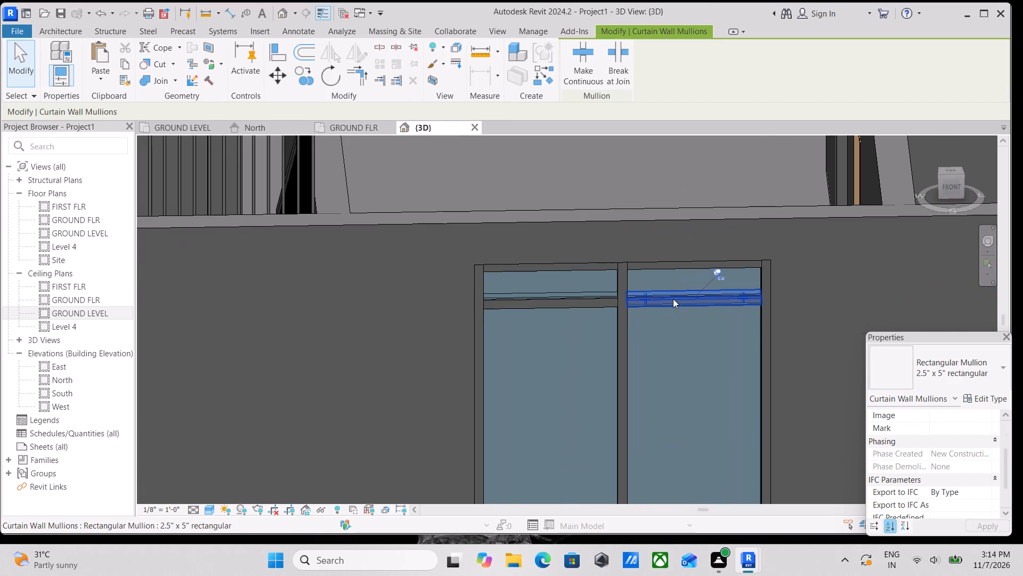
pyautogui.click(721, 272)
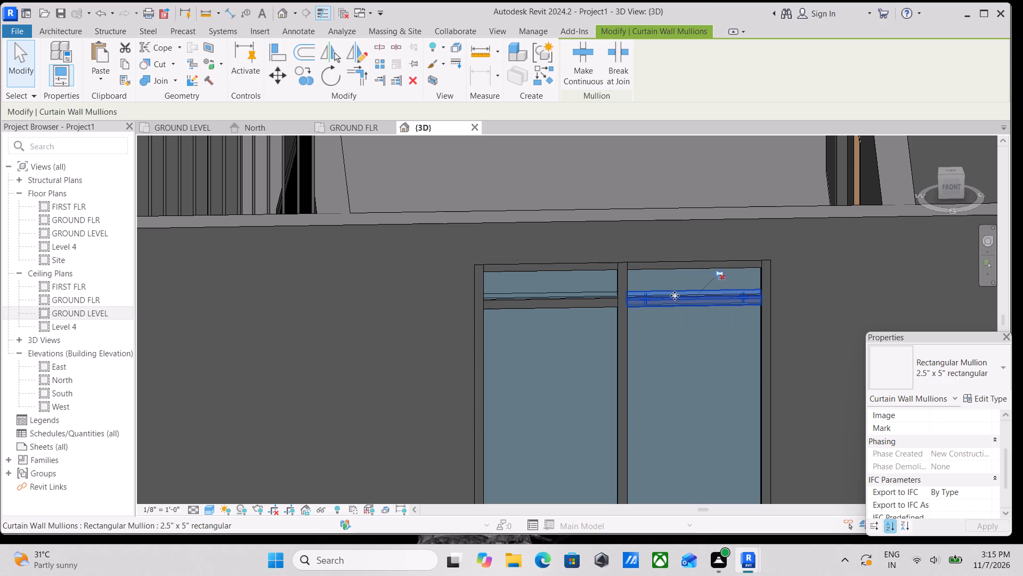
pyautogui.rightClick(675, 295)
pyautogui.click(711, 334)
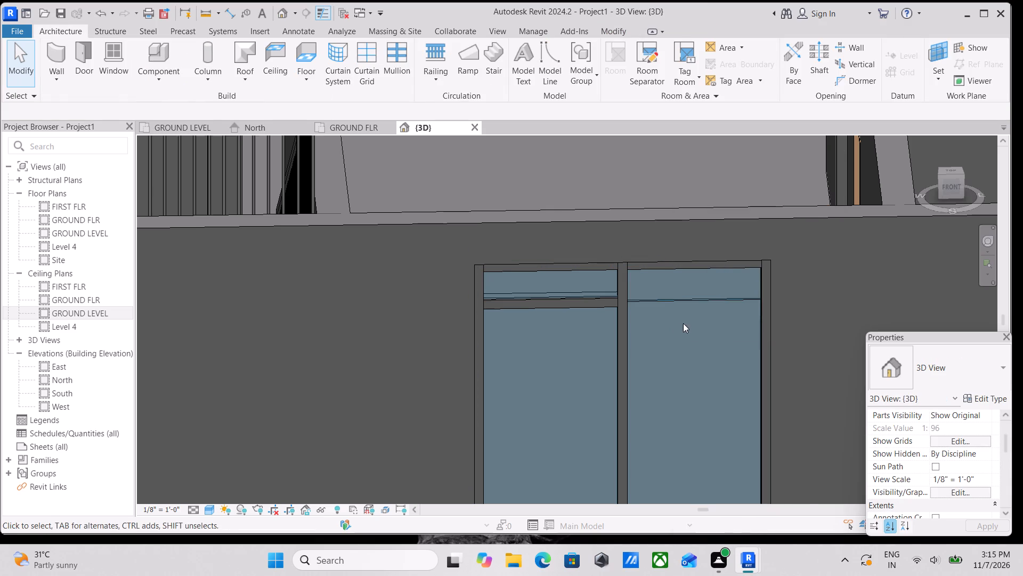
# Unpin and delete the horizontal mullion in the left-hand bay of the same front-wall storefront window.
pyautogui.scroll(3, 681, 323)
pyautogui.click(506, 295)
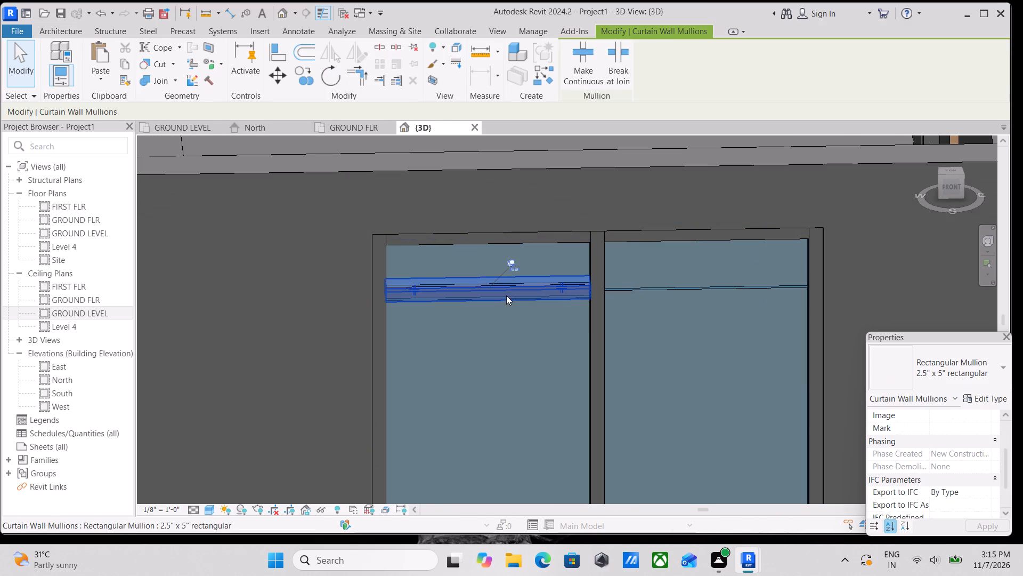
pyautogui.click(511, 265)
pyautogui.rightClick(511, 285)
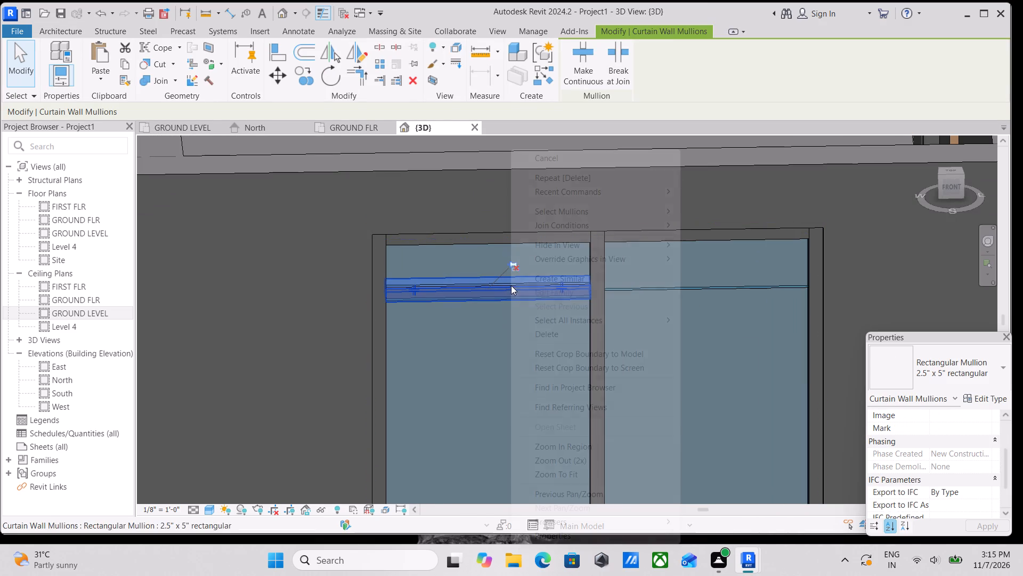
pyautogui.click(557, 335)
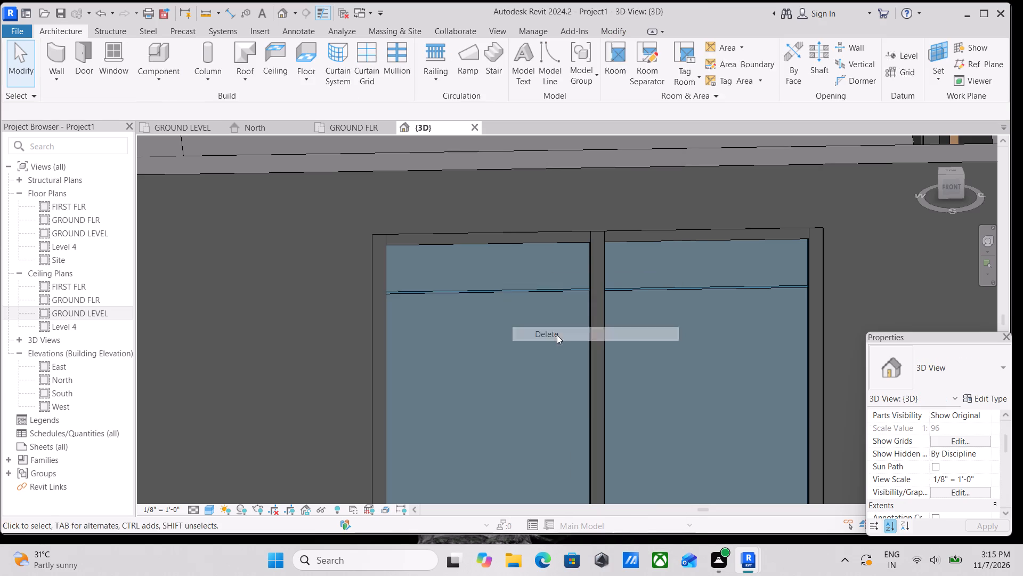
# Unpin and delete the horizontal curtain grid line of the front-wall storefront window nearest the staircase.
pyautogui.scroll(3, 562, 277)
pyautogui.click(553, 296)
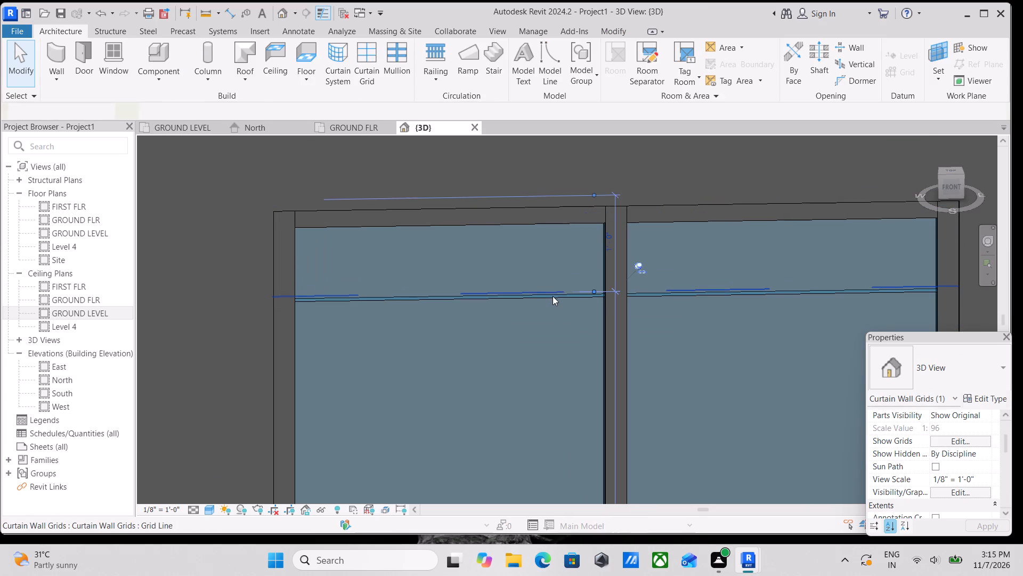
pyautogui.click(639, 261)
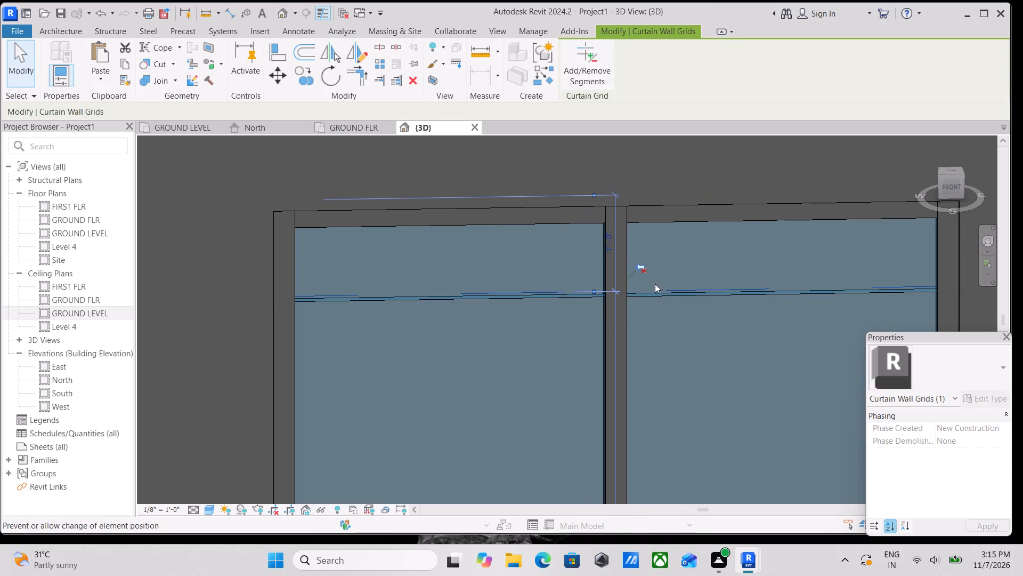
pyautogui.rightClick(663, 293)
pyautogui.click(695, 331)
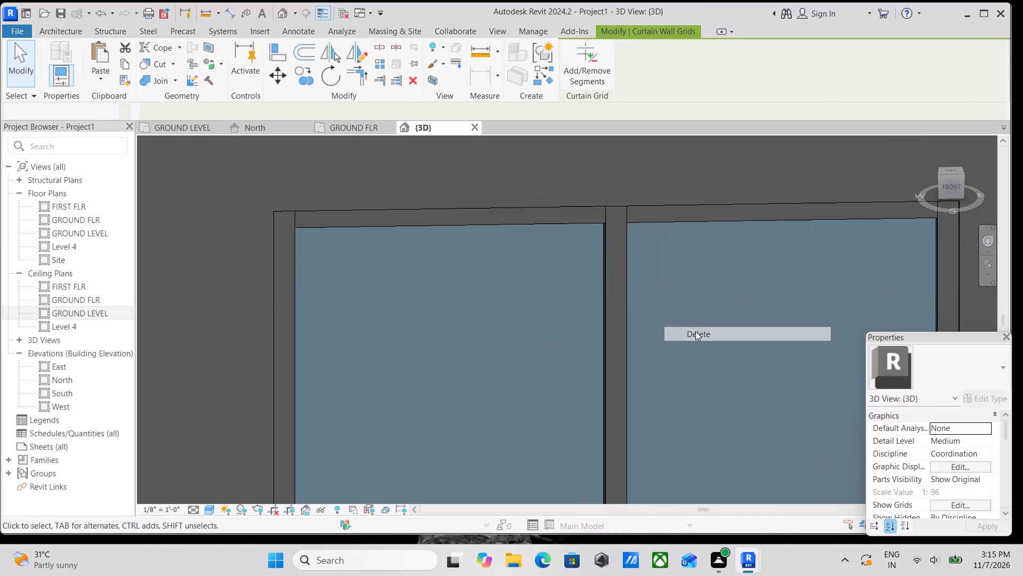
# Set the top offset of the front-wall storefront window nearest the building's outer corner to -1'.
pyautogui.scroll(-11, 695, 331)
pyautogui.moveTo(713, 285); pyautogui.dragTo(713, 276, button='middle')
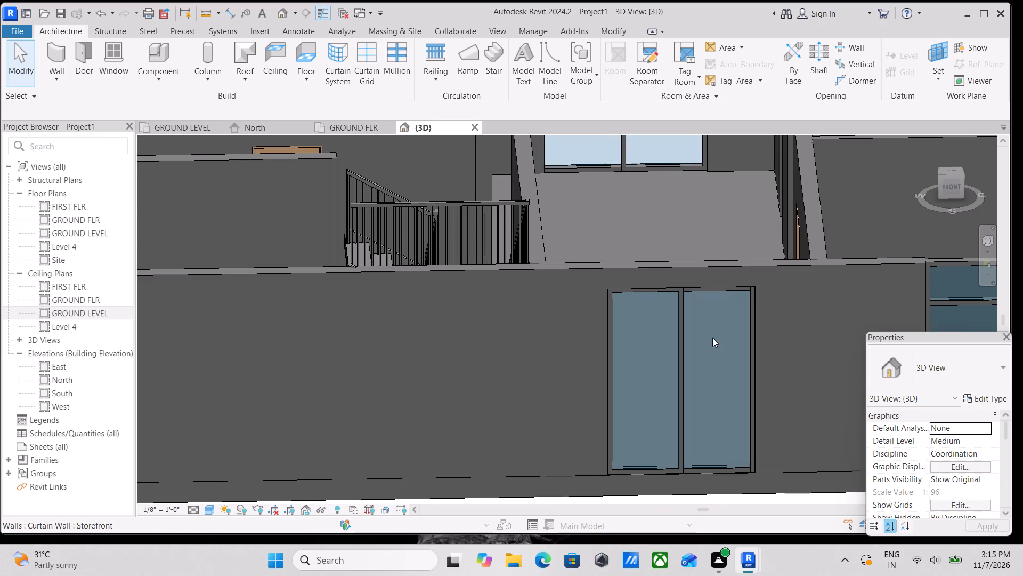
pyautogui.keyDown('shift'); pyautogui.moveTo(707, 385); pyautogui.dragTo(595, 331, button='middle'); pyautogui.keyUp('shift')
pyautogui.scroll(-1, 596, 337)
pyautogui.moveTo(596, 337); pyautogui.dragTo(725, 328, button='middle')
pyautogui.keyDown('shift'); pyautogui.moveTo(566, 301); pyautogui.dragTo(680, 383, button='middle'); pyautogui.keyUp('shift')
pyautogui.moveTo(673, 383); pyautogui.dragTo(282, 158, button='middle')
pyautogui.keyDown('shift'); pyautogui.moveTo(432, 210); pyautogui.dragTo(562, 329, button='middle'); pyautogui.keyUp('shift')
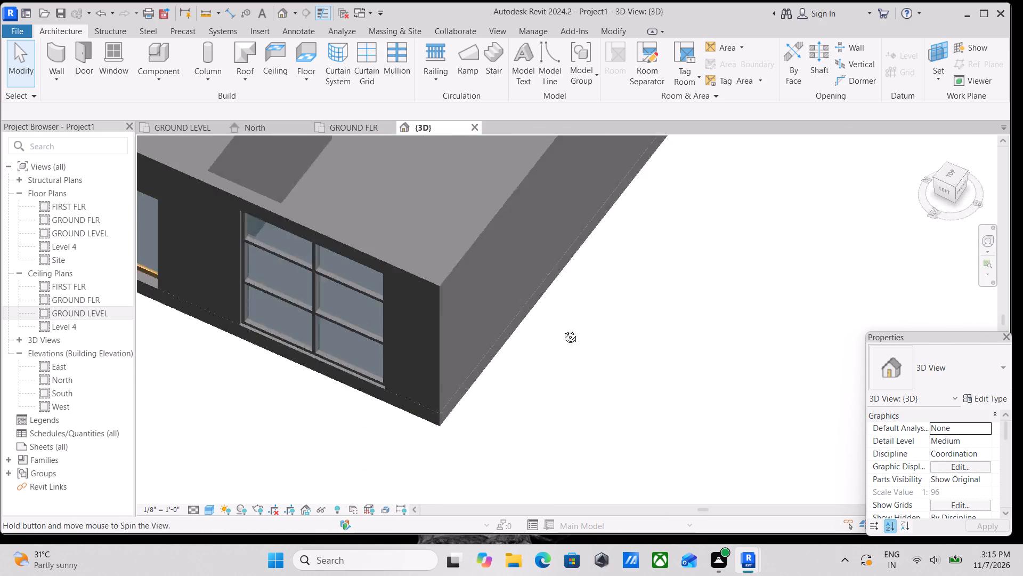
pyautogui.keyDown('shift'); pyautogui.moveTo(562, 329); pyautogui.dragTo(567, 334, button='middle'); pyautogui.keyUp('shift')
pyautogui.scroll(-4, 555, 271)
pyautogui.moveTo(555, 271); pyautogui.dragTo(295, 498, button='middle')
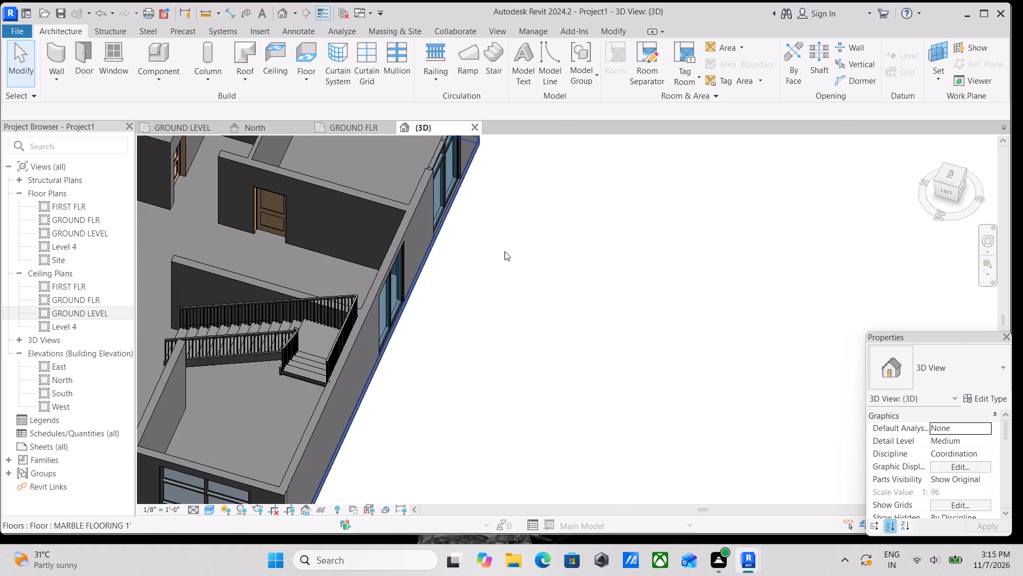
pyautogui.moveTo(501, 250); pyautogui.dragTo(431, 202, button='middle')
pyautogui.keyDown('shift'); pyautogui.moveTo(434, 314); pyautogui.dragTo(378, 214, button='middle'); pyautogui.keyUp('shift')
pyautogui.scroll(5, 401, 326)
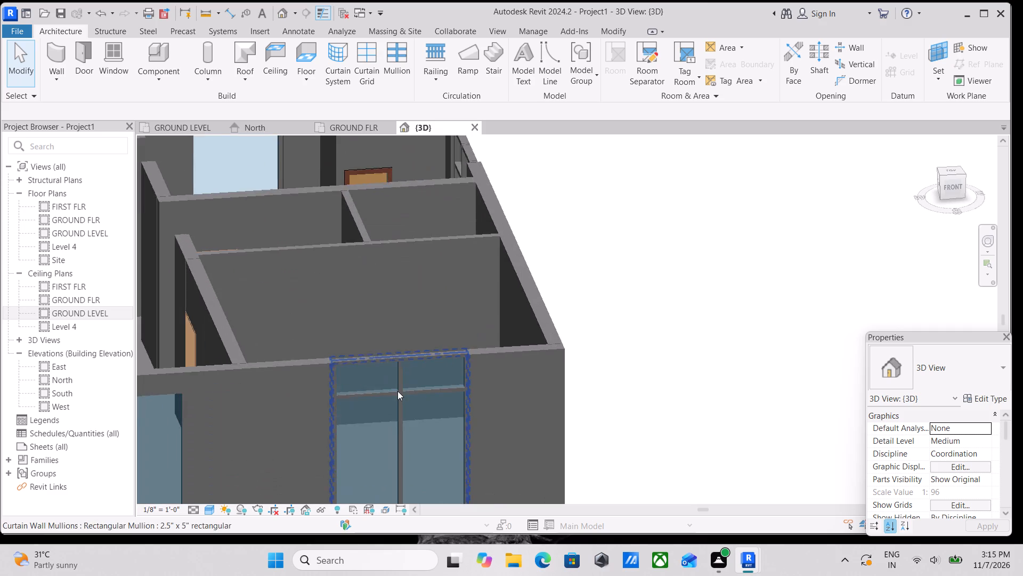
pyautogui.scroll(7, 397, 391)
pyautogui.moveTo(377, 369); pyautogui.dragTo(416, 349, button='middle')
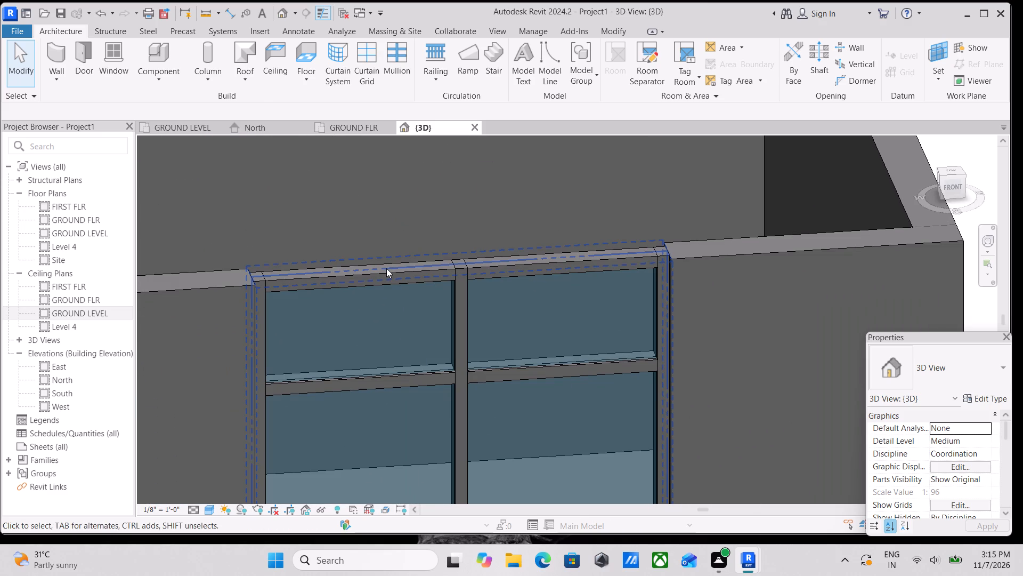
pyautogui.click(386, 268)
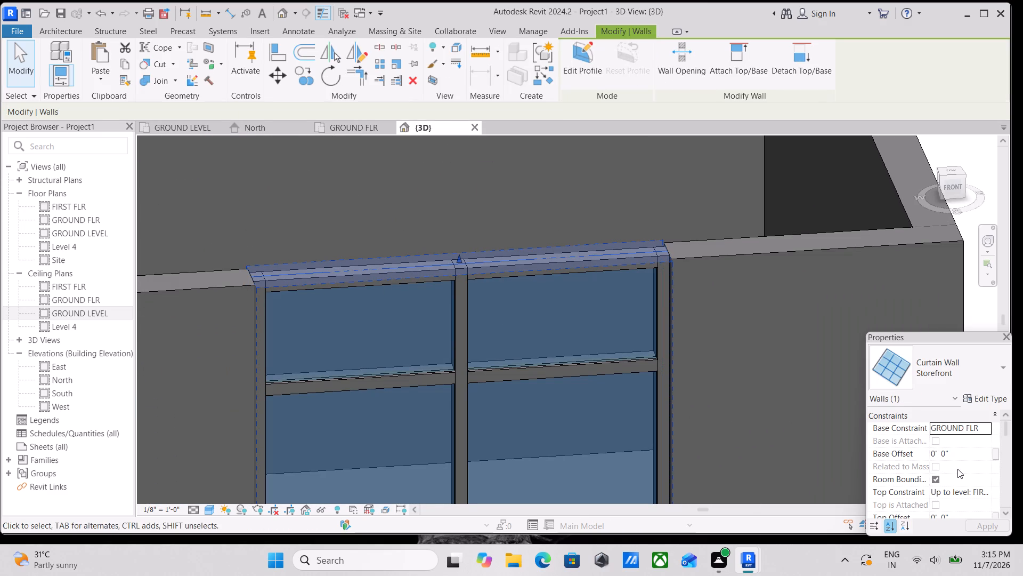
pyautogui.scroll(-2, 957, 469)
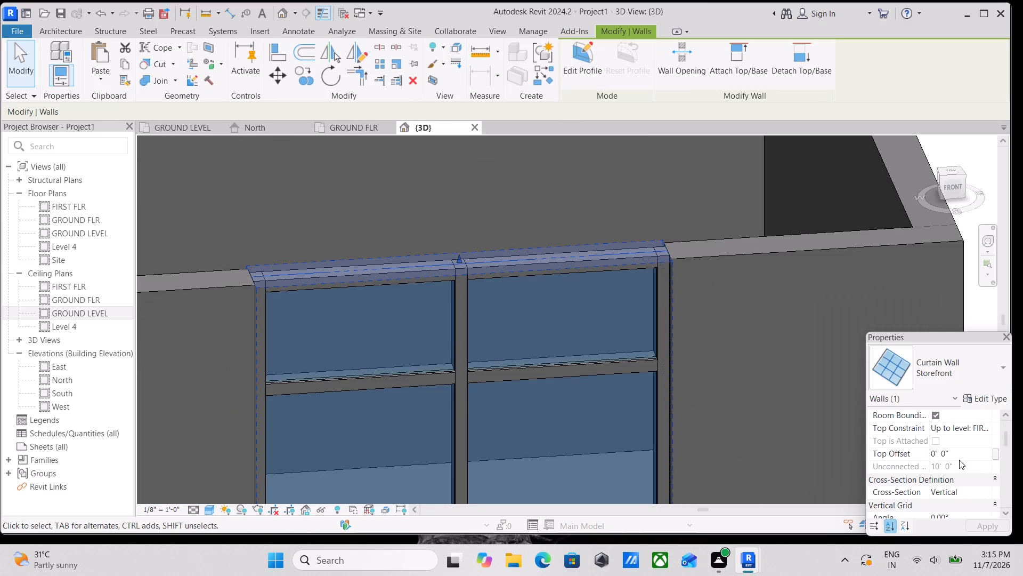
pyautogui.click(960, 453)
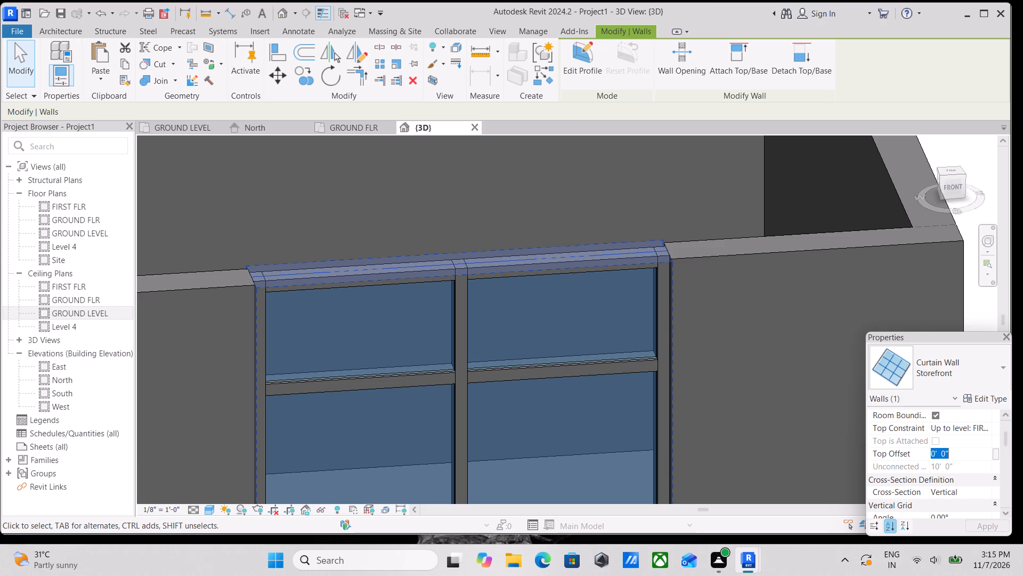
pyautogui.press('-')
pyautogui.press('1')
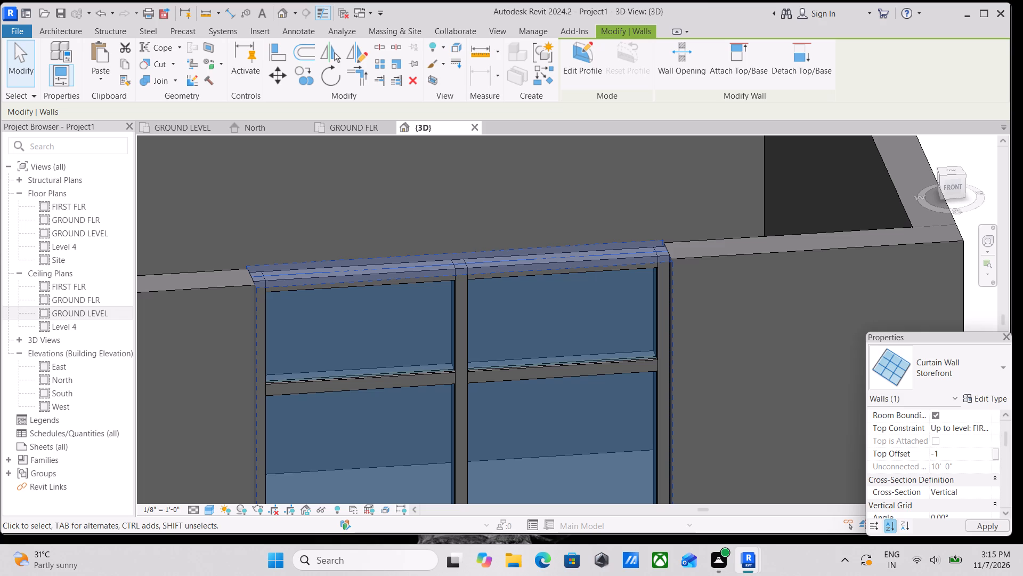
pyautogui.press("'")
pyautogui.press('Return')
pyautogui.scroll(1, 960, 453)
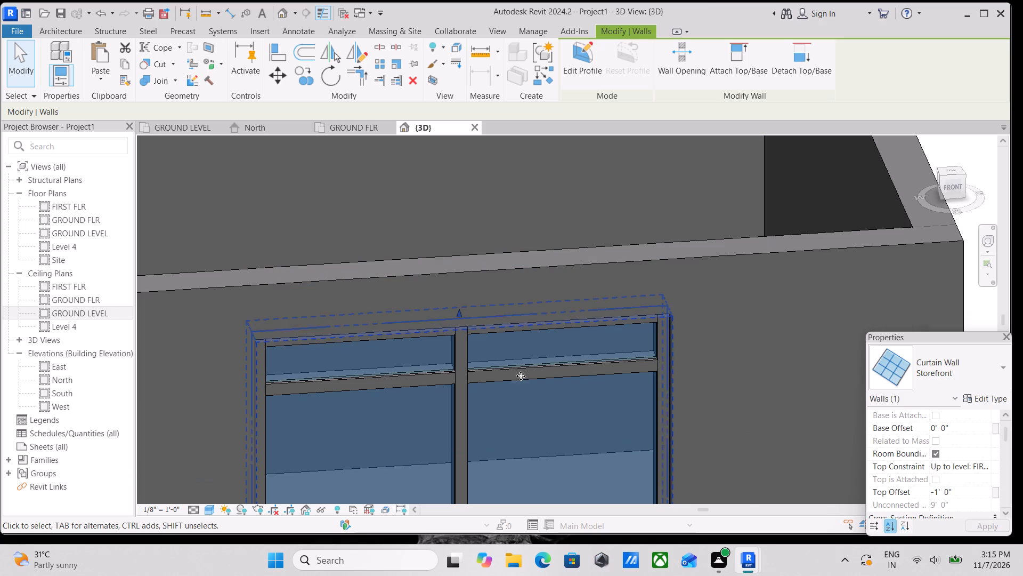
pyautogui.scroll(3, 521, 376)
pyautogui.press('Escape')
pyautogui.press('Escape')
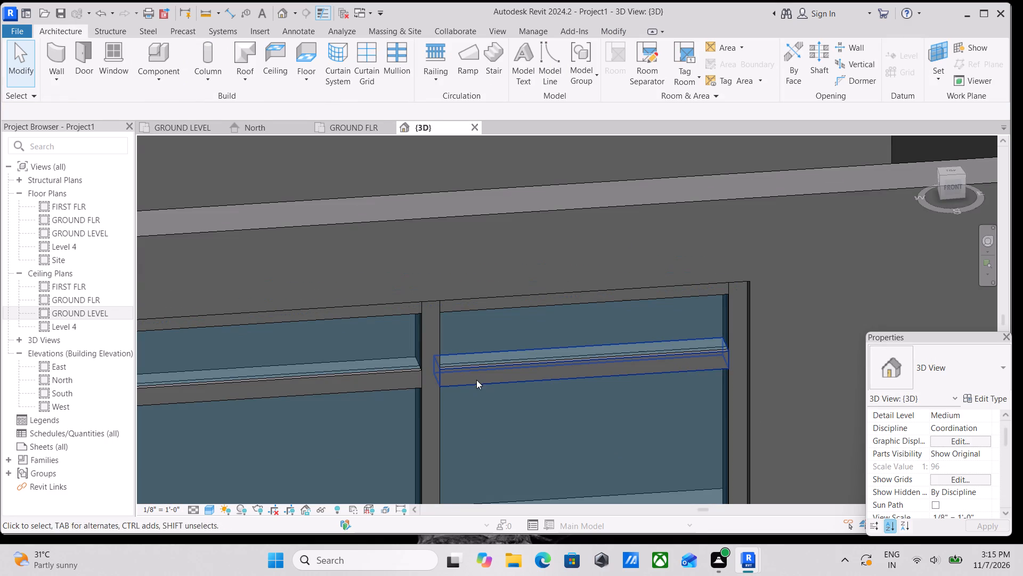
# Unpin and delete the horizontal mullion in the right-hand bay of the front-wall storefront window nearest the outer corner.
pyautogui.click(480, 382)
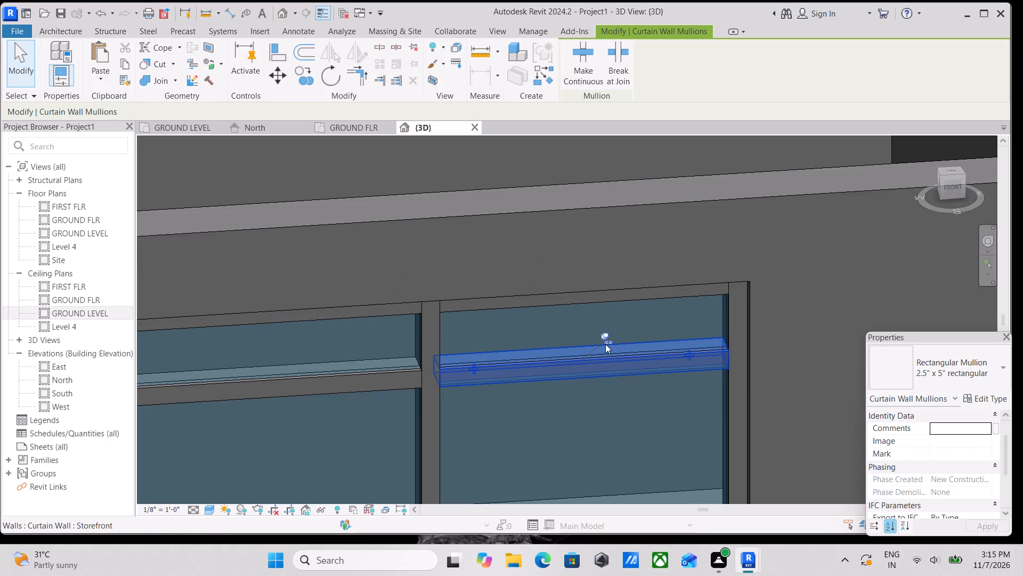
pyautogui.click(605, 344)
pyautogui.rightClick(587, 347)
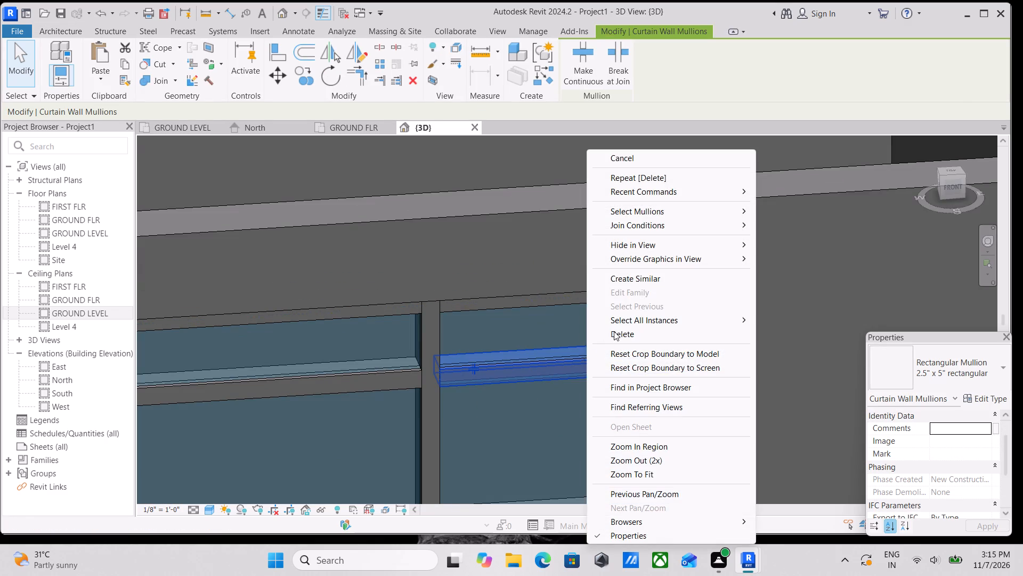
pyautogui.click(614, 331)
# Unpin and delete the horizontal curtain grid line of the same corner storefront window.
pyautogui.scroll(2, 514, 375)
pyautogui.click(514, 375)
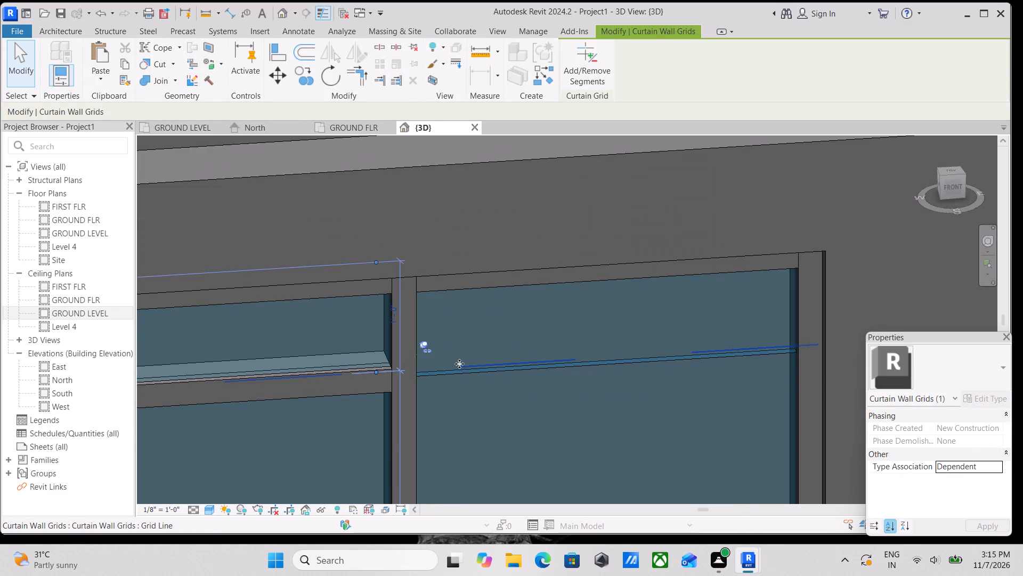
pyautogui.click(425, 351)
pyautogui.rightClick(476, 373)
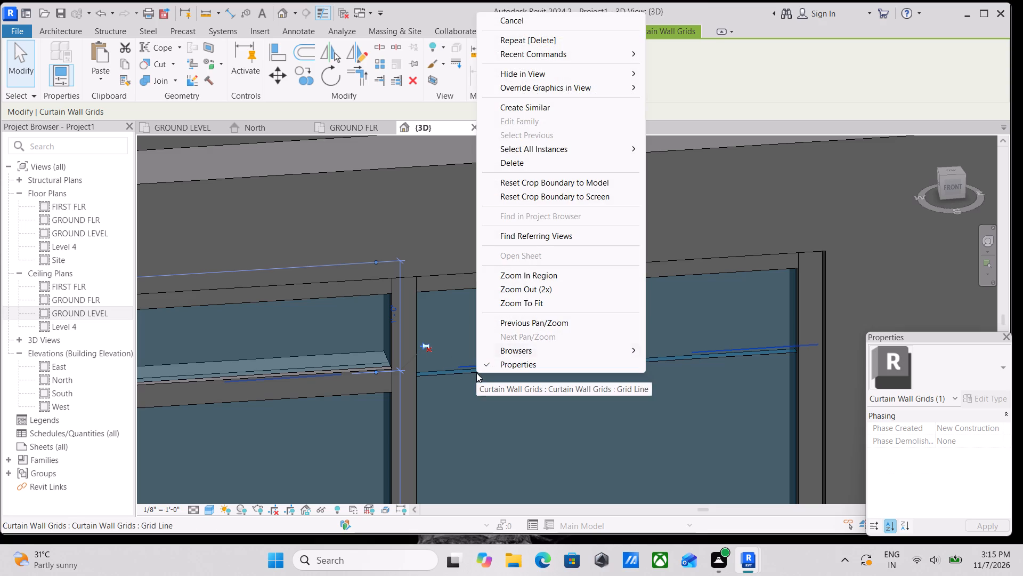
pyautogui.click(525, 167)
# Place a new horizontal curtain grid line across all segments in the upper part of the corner storefront window.
pyautogui.scroll(-2, 489, 251)
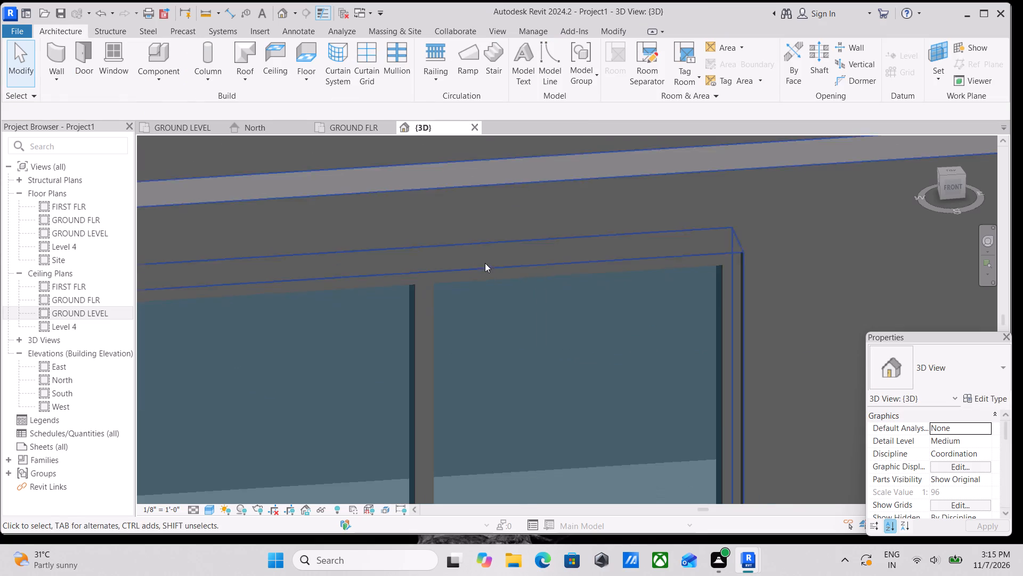
pyautogui.scroll(-3, 485, 263)
pyautogui.moveTo(475, 278); pyautogui.dragTo(541, 249, button='middle')
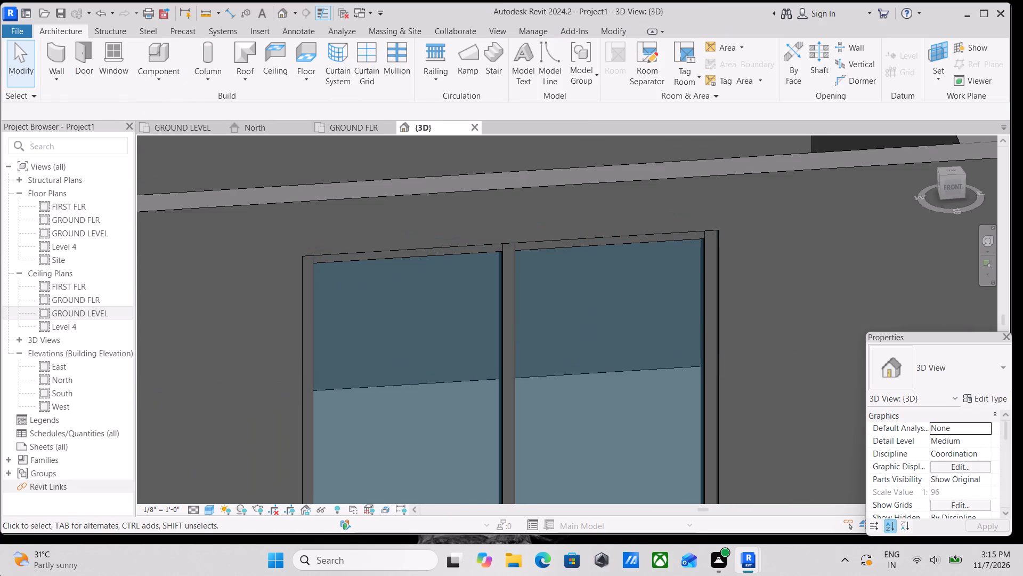
pyautogui.press('F10')
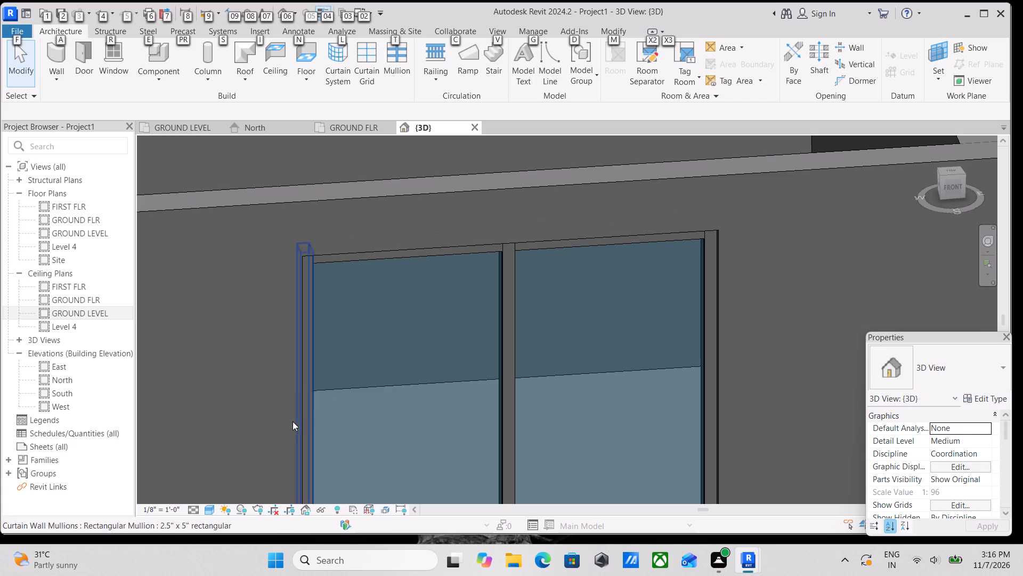
pyautogui.click(61, 28)
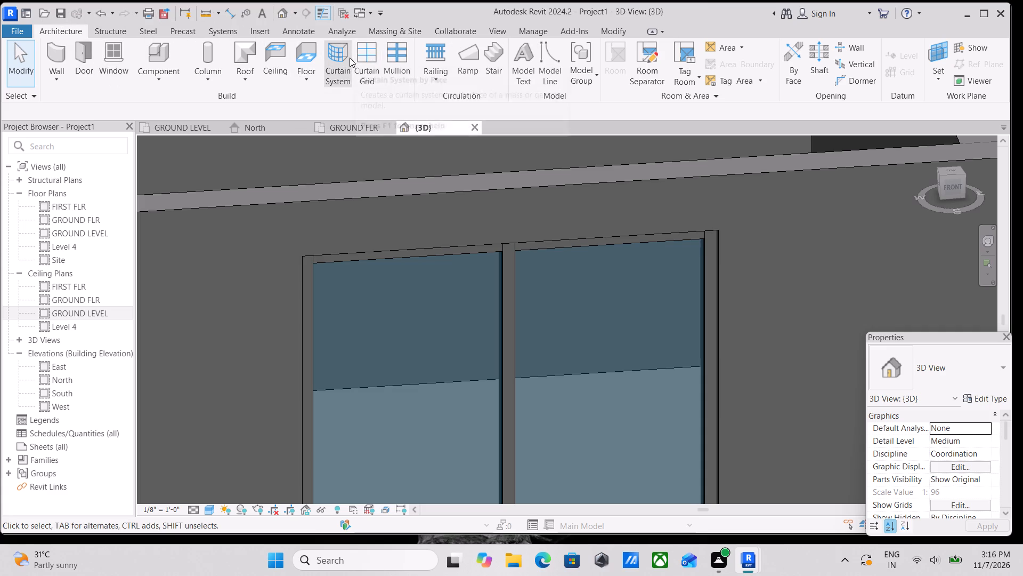
pyautogui.click(360, 74)
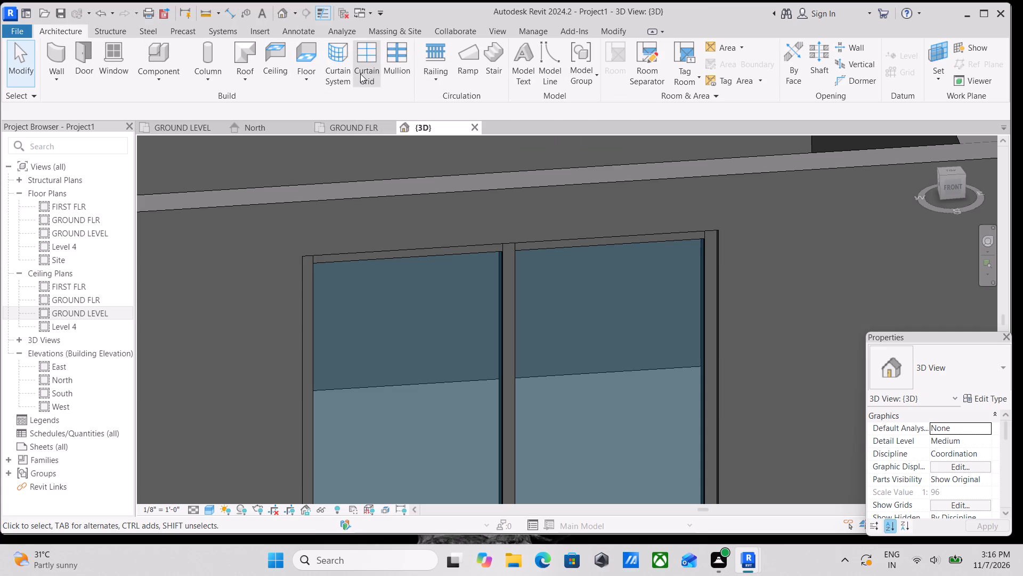
pyautogui.moveTo(510, 341); pyautogui.dragTo(504, 253, button='middle')
pyautogui.scroll(1, 510, 253)
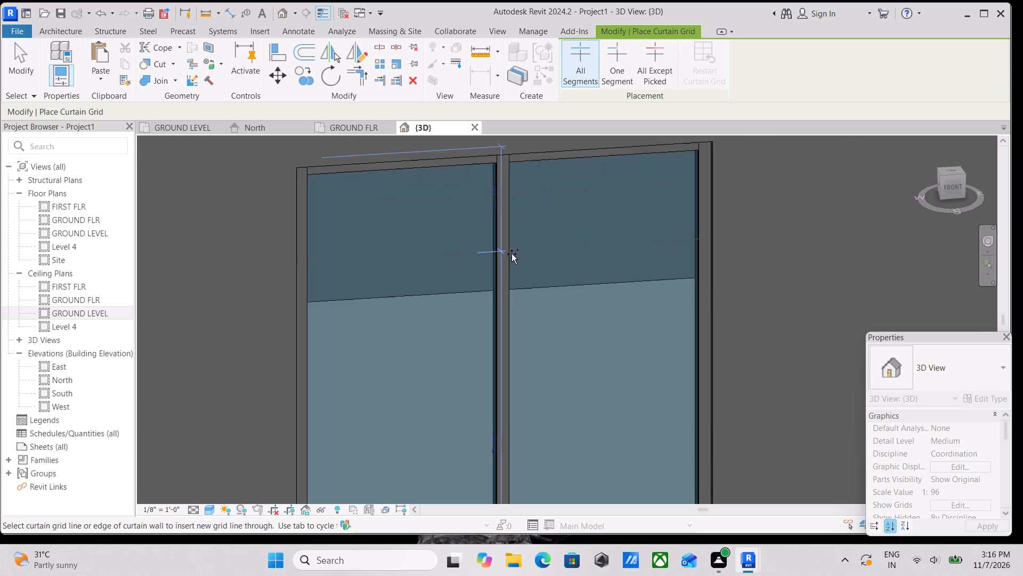
pyautogui.scroll(-4, 677, 291)
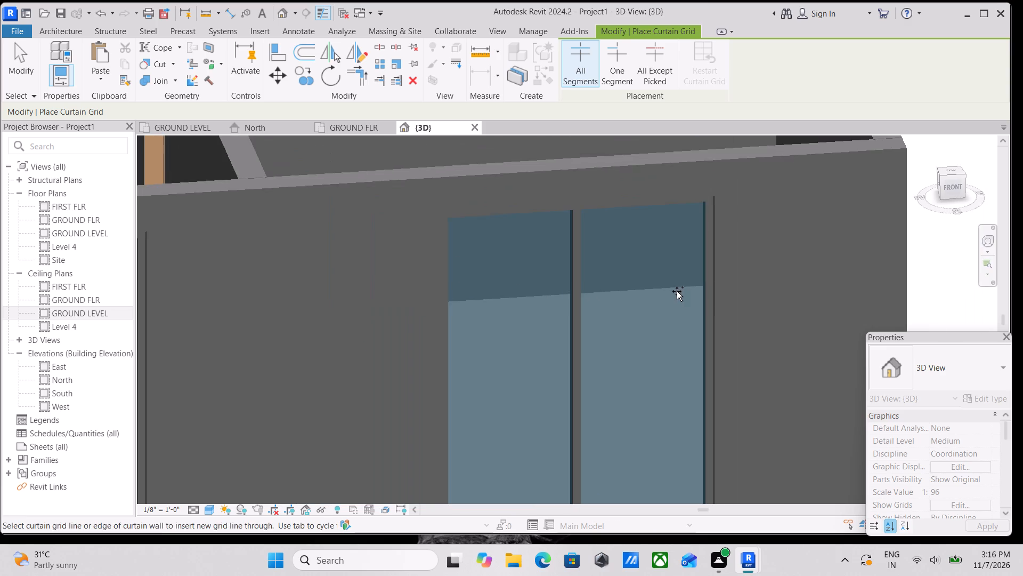
pyautogui.click(450, 317)
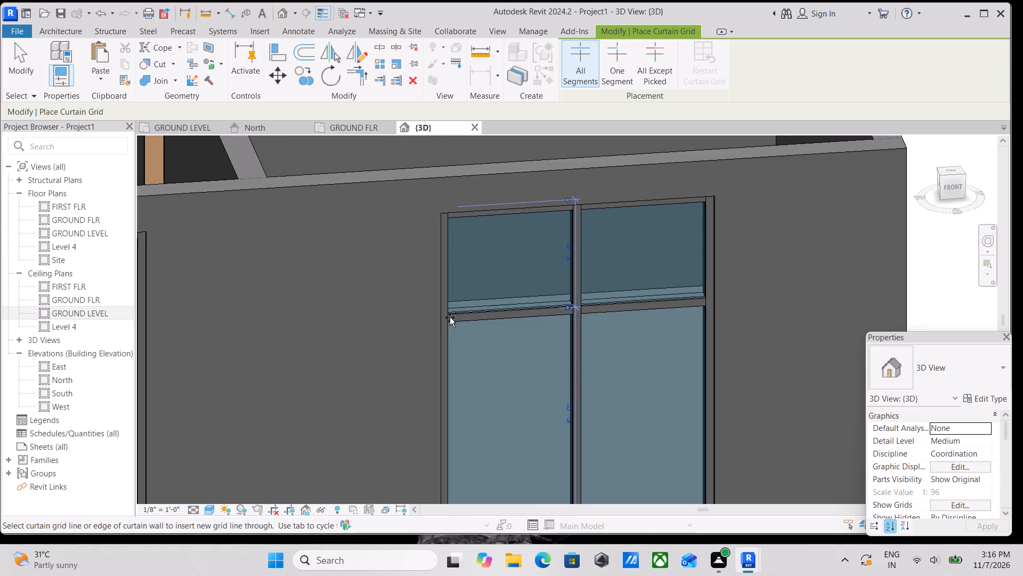
pyautogui.press('Escape')
pyautogui.press('Escape')
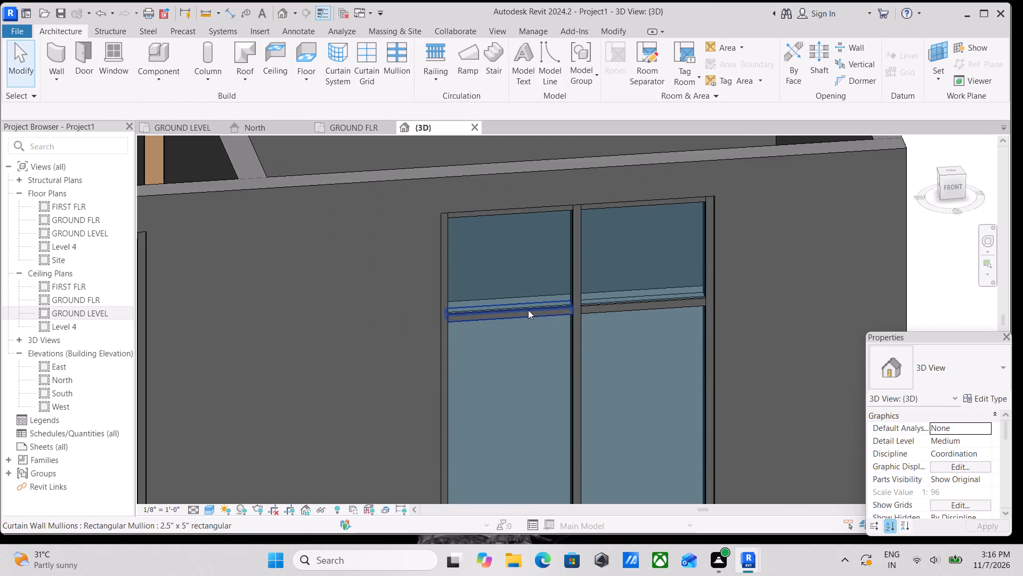
# Change the profile of the 2.5" x 5" rectangular mullion type to C Shapes-Profile : C9X15.
pyautogui.click(528, 310)
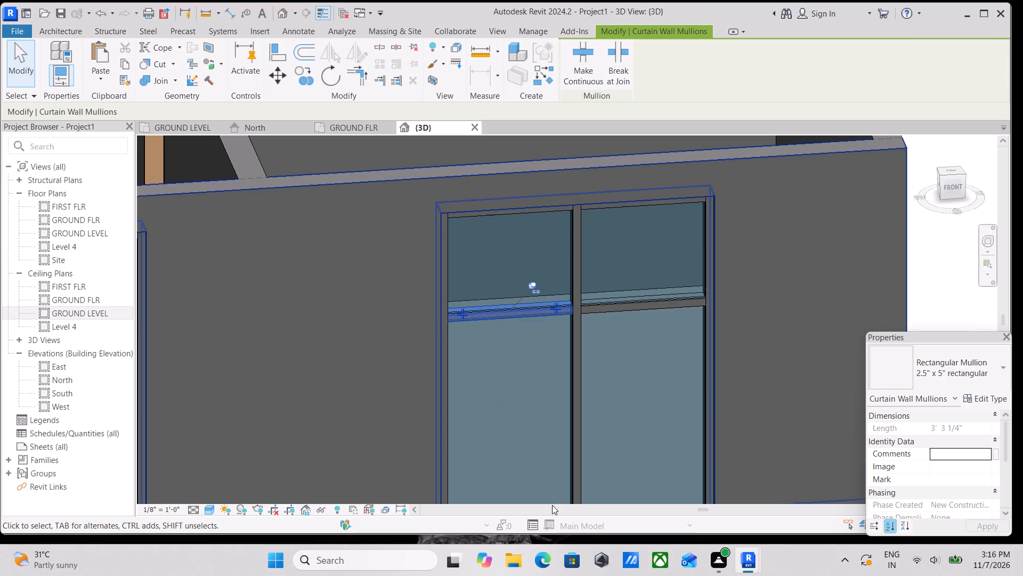
pyautogui.click(989, 399)
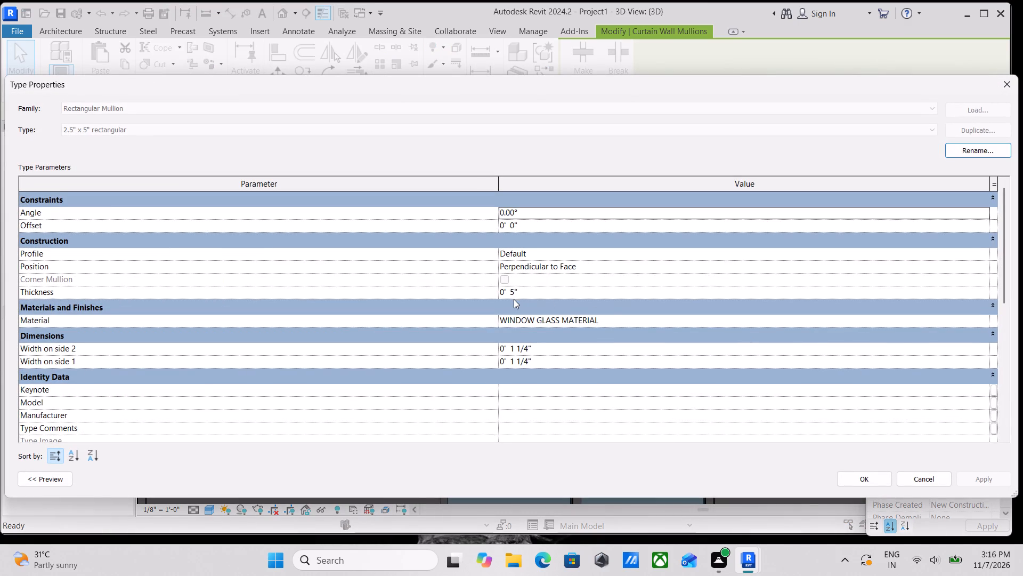
pyautogui.scroll(-1, 531, 305)
pyautogui.scroll(1, 525, 317)
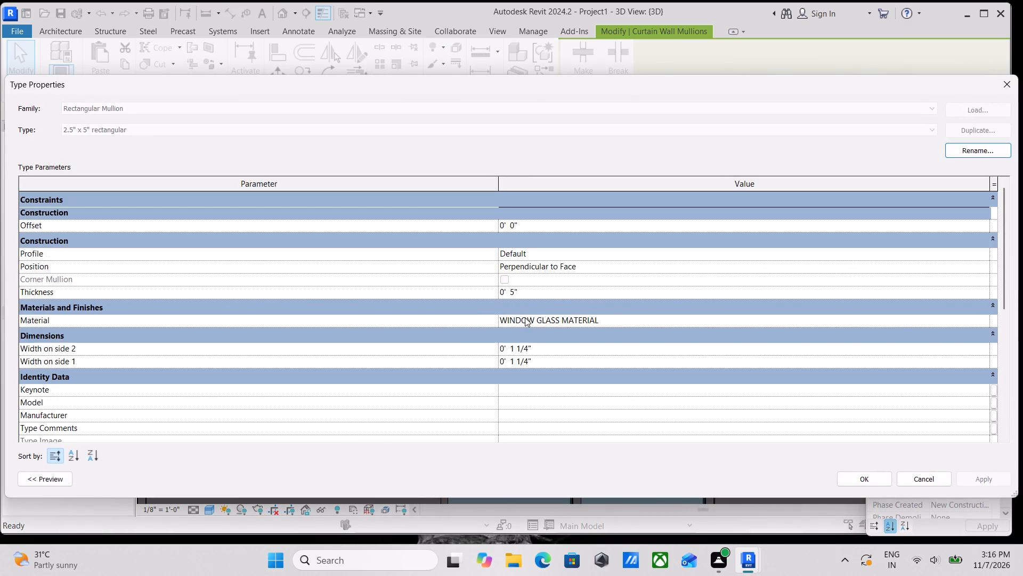
pyautogui.scroll(1, 525, 317)
pyautogui.scroll(-5, 525, 317)
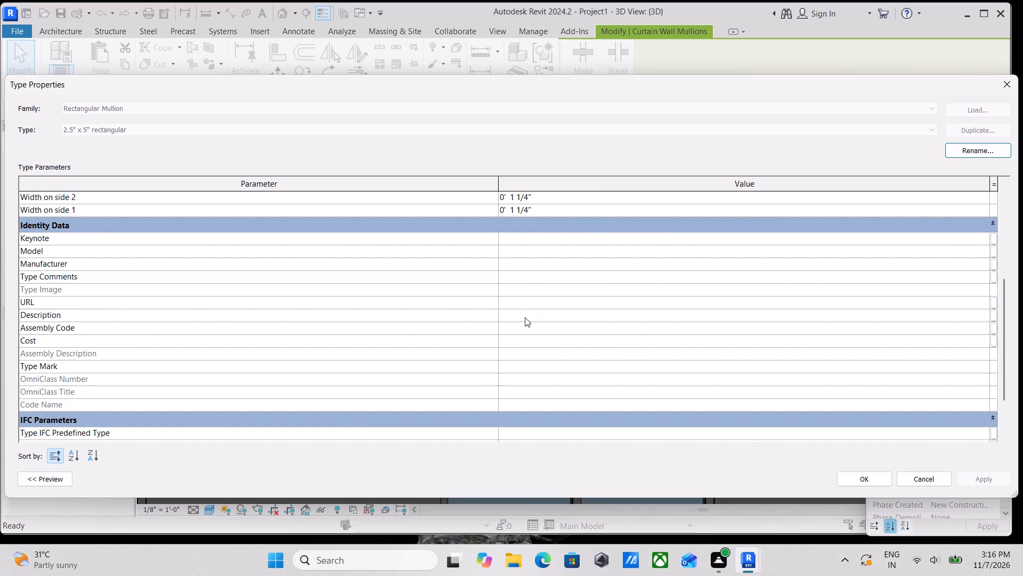
pyautogui.scroll(7, 525, 317)
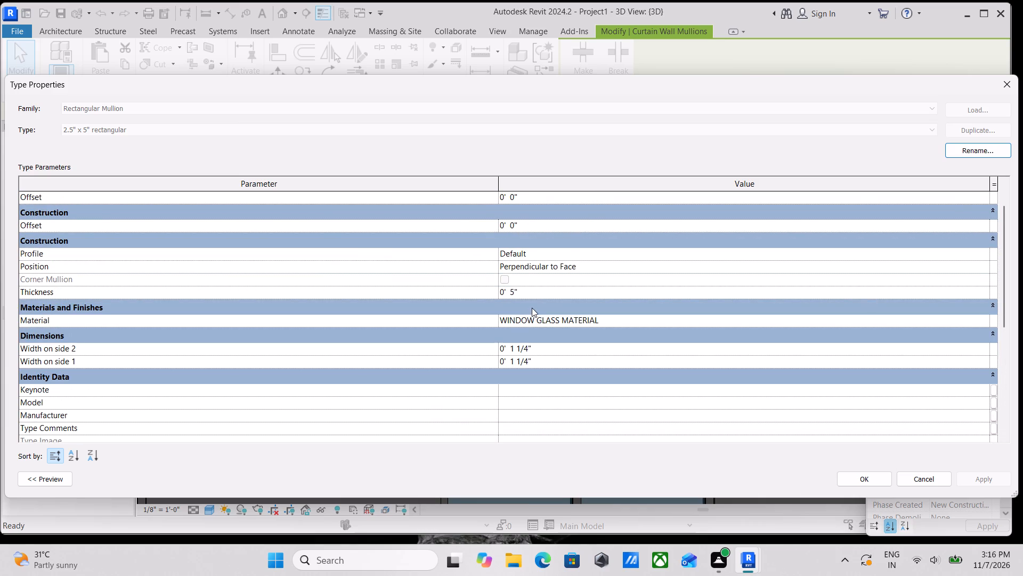
pyautogui.scroll(-2, 532, 307)
pyautogui.scroll(2, 532, 307)
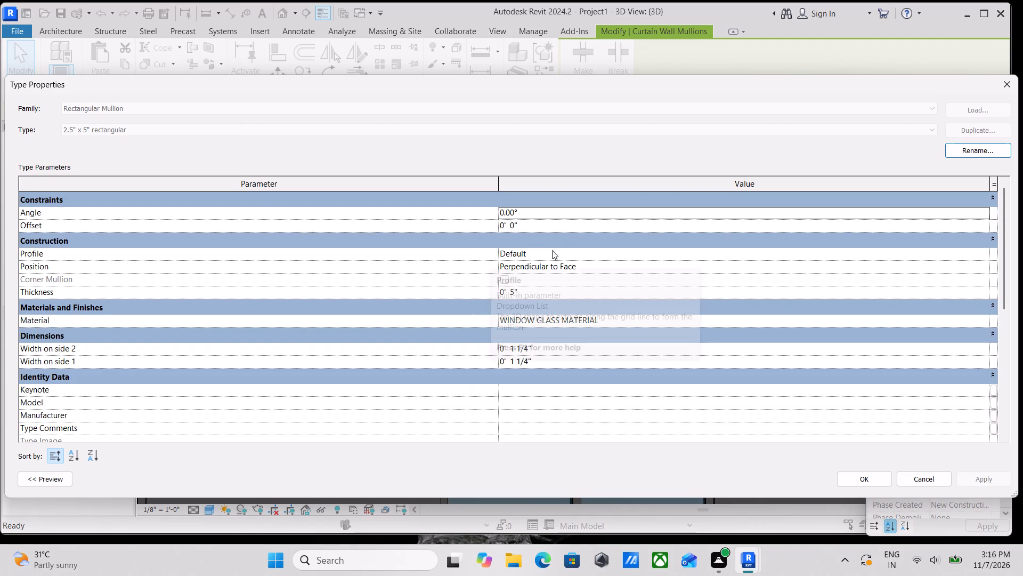
pyautogui.click(731, 254)
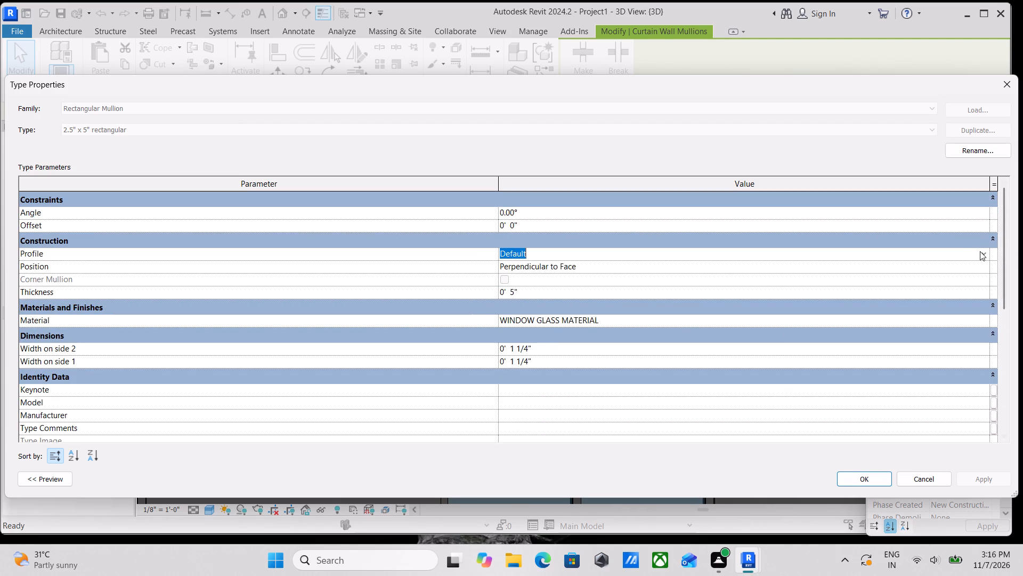
pyautogui.click(980, 251)
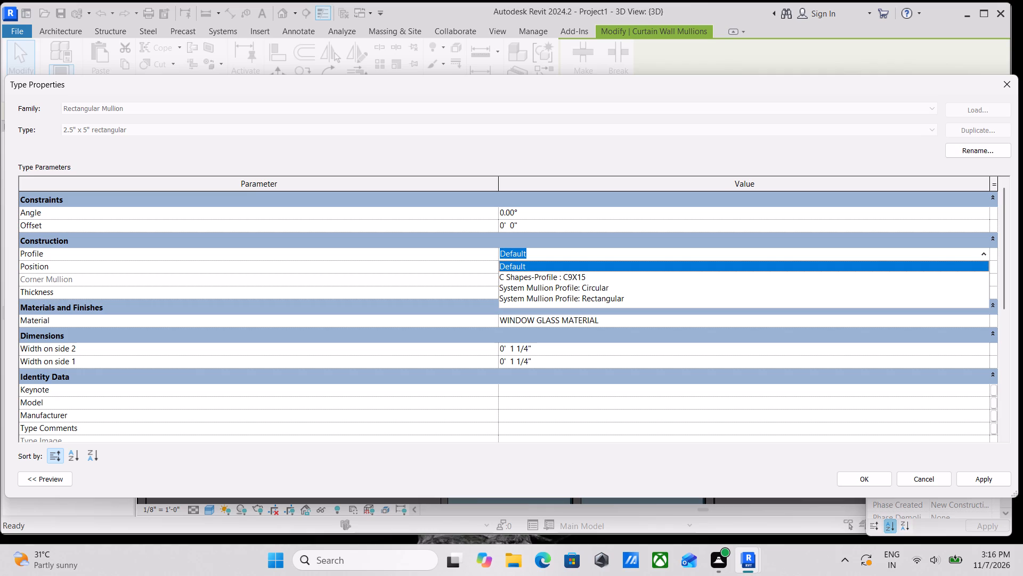
pyautogui.click(585, 278)
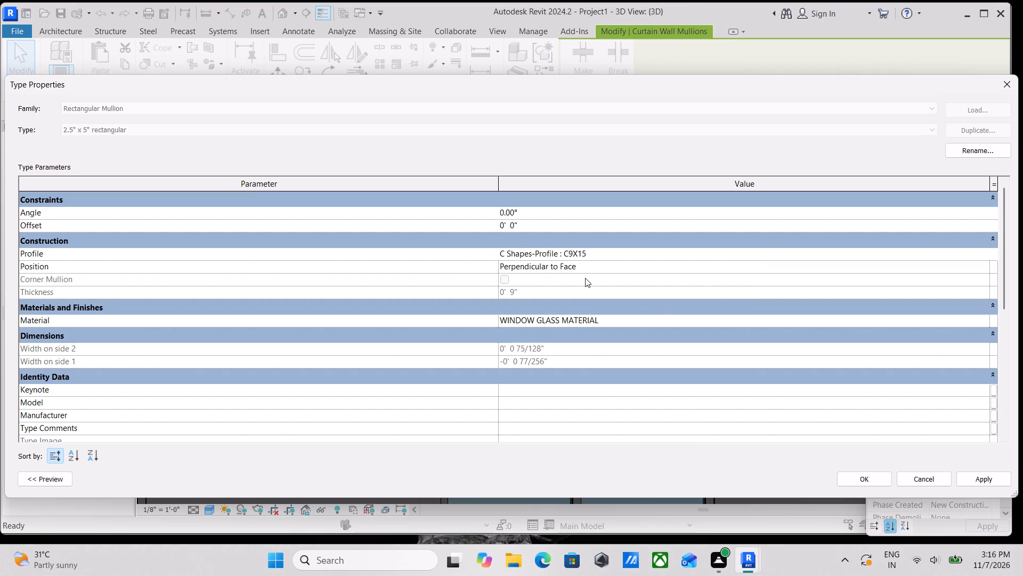
pyautogui.moveTo(959, 481); pyautogui.dragTo(962, 481)
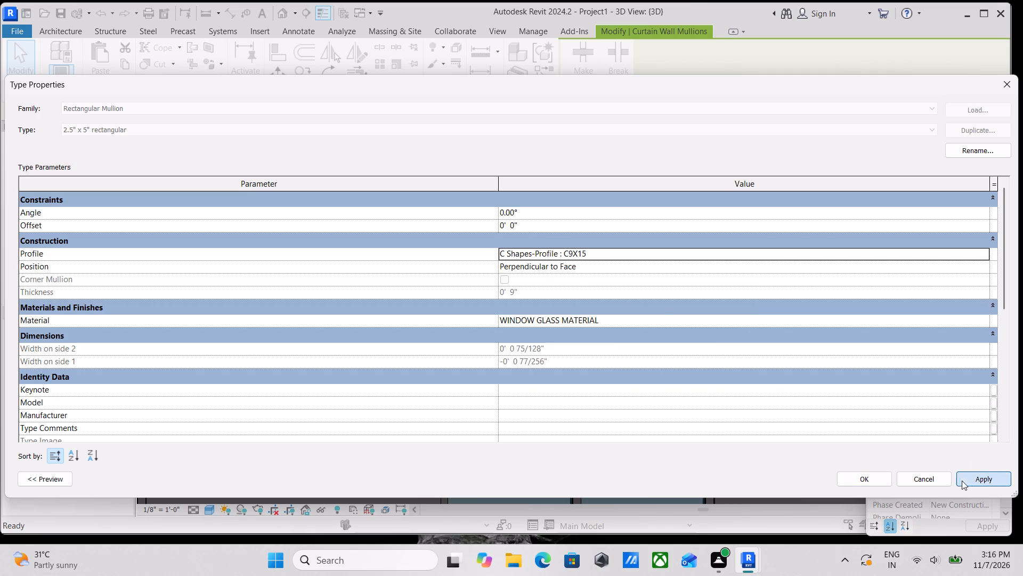
pyautogui.moveTo(962, 481); pyautogui.dragTo(970, 482)
pyautogui.click(866, 475)
pyautogui.scroll(3, 606, 310)
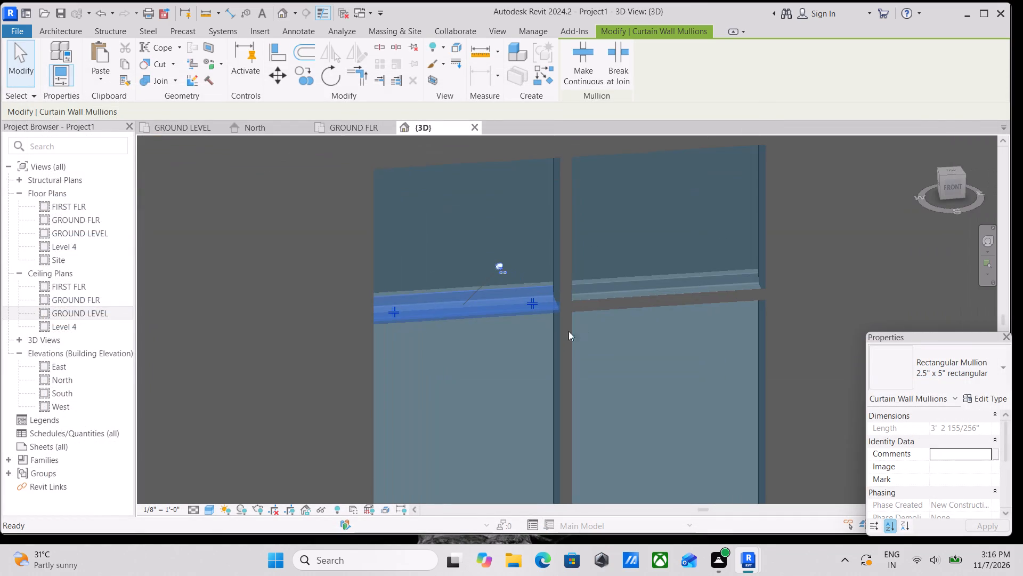
pyautogui.scroll(3, 469, 316)
pyautogui.press('Escape')
# Examine the reshaped mullions up close and compare the storefront windows around the building's exterior walls.
pyautogui.scroll(3, 584, 299)
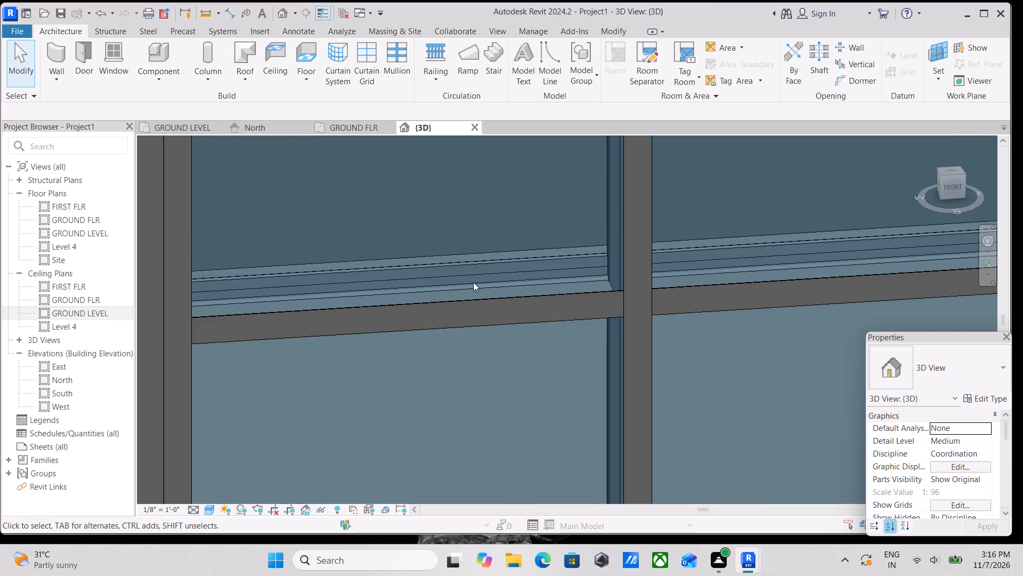
pyautogui.scroll(2, 275, 266)
pyautogui.scroll(-9, 275, 266)
pyautogui.moveTo(301, 258); pyautogui.dragTo(371, 241, button='middle')
pyautogui.scroll(1, 301, 258)
pyautogui.scroll(1, 371, 241)
pyautogui.scroll(-9, 371, 241)
pyautogui.moveTo(393, 260); pyautogui.dragTo(579, 273, button='middle')
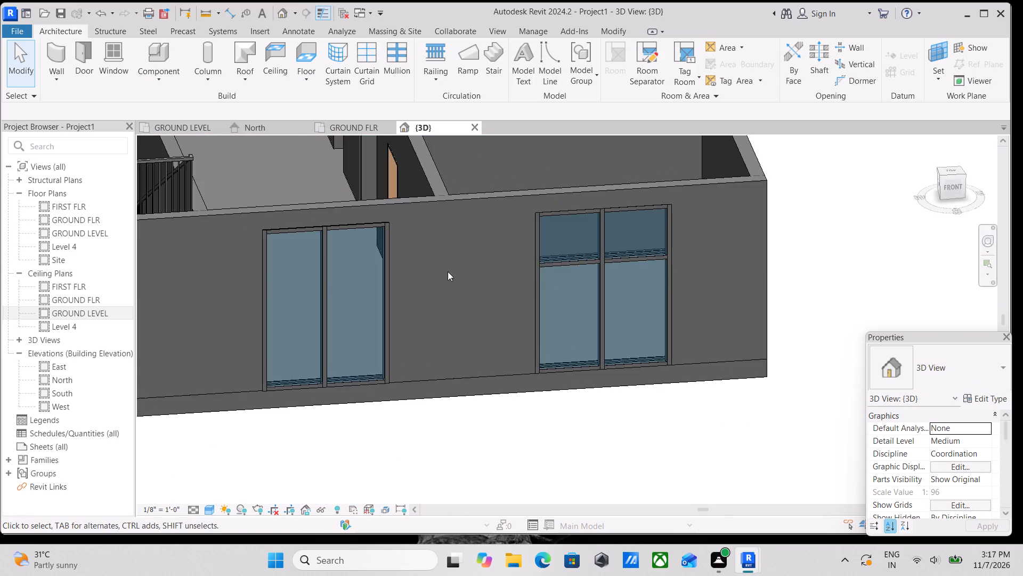
pyautogui.moveTo(488, 297); pyautogui.dragTo(492, 222, button='middle')
pyautogui.moveTo(428, 266); pyautogui.dragTo(607, 323, button='middle')
pyautogui.scroll(4, 530, 208)
pyautogui.keyDown('shift'); pyautogui.moveTo(550, 203); pyautogui.dragTo(555, 193, button='middle'); pyautogui.keyUp('shift')
pyautogui.moveTo(497, 244); pyautogui.dragTo(686, 194, button='middle')
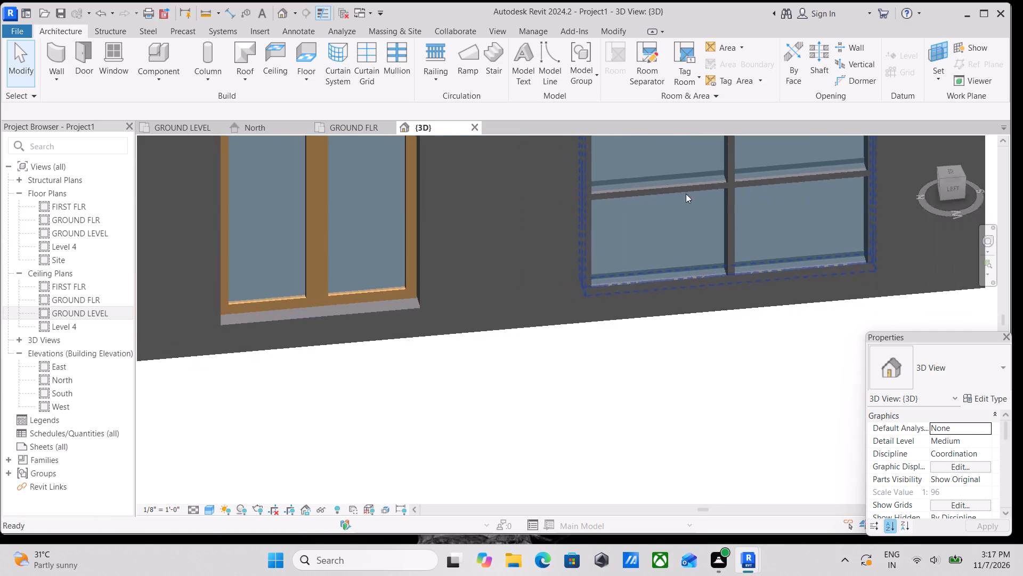
pyautogui.scroll(-4, 515, 287)
pyautogui.moveTo(498, 287); pyautogui.dragTo(673, 372, button='middle')
pyautogui.keyDown('shift'); pyautogui.scroll(1, 660, 363); pyautogui.keyUp('shift')
pyautogui.moveTo(602, 331); pyautogui.dragTo(632, 480, button='middle')
pyautogui.keyDown('shift'); pyautogui.scroll(-1, 613, 402); pyautogui.keyUp('shift')
pyautogui.moveTo(567, 136); pyautogui.dragTo(570, 180, button='middle')
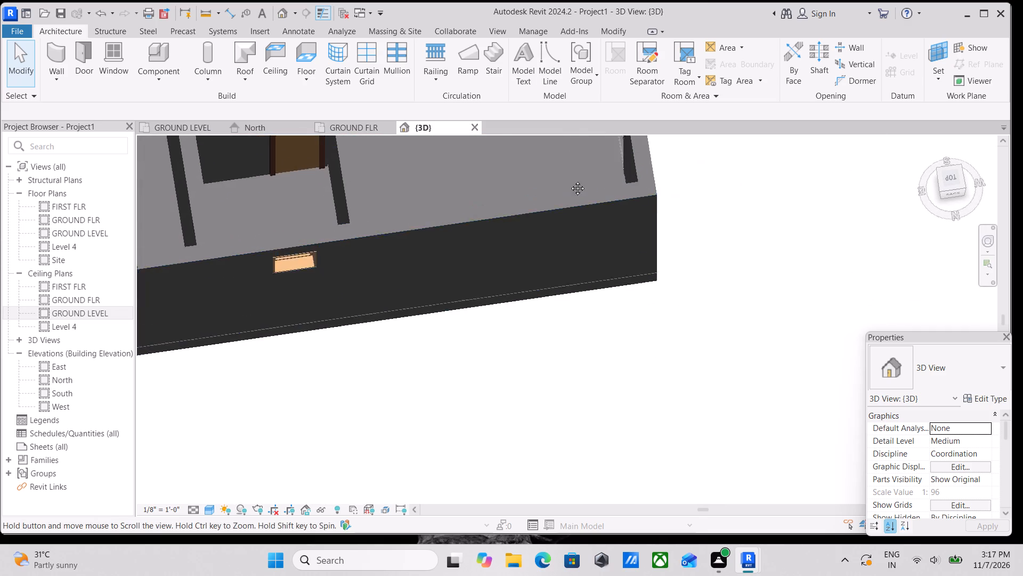
pyautogui.moveTo(570, 180); pyautogui.dragTo(574, 290, button='middle')
pyautogui.keyDown('shift'); pyautogui.moveTo(600, 211); pyautogui.dragTo(406, 90, button='middle'); pyautogui.keyUp('shift')
pyautogui.moveTo(425, 214); pyautogui.dragTo(532, 0, button='middle')
pyautogui.keyDown('shift'); pyautogui.moveTo(478, 216); pyautogui.dragTo(534, 123, button='middle'); pyautogui.keyUp('shift')
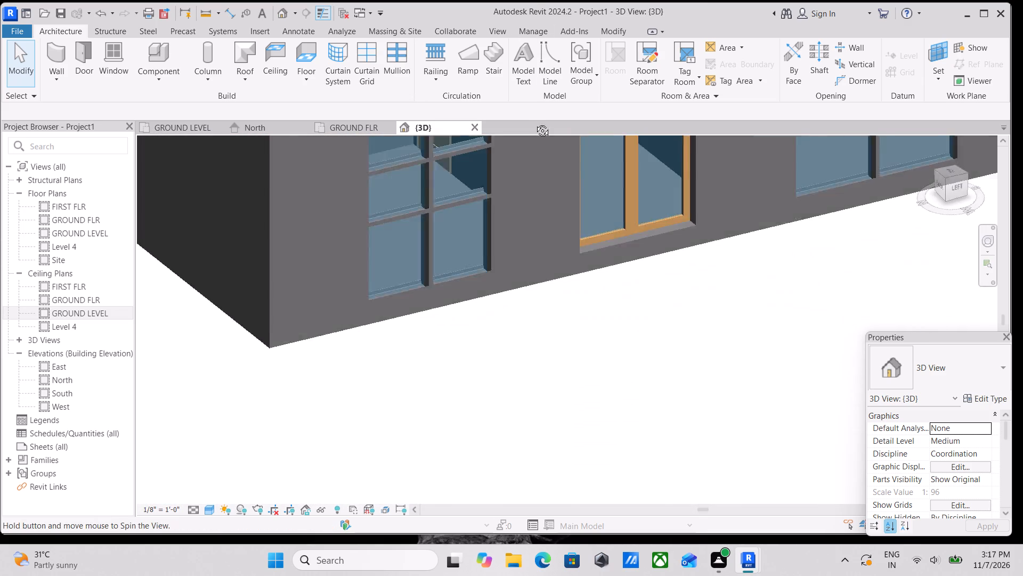
pyautogui.keyDown('shift'); pyautogui.moveTo(534, 123); pyautogui.dragTo(535, 122, button='middle'); pyautogui.keyUp('shift')
pyautogui.scroll(10, 454, 197)
pyautogui.scroll(1, 505, 226)
pyautogui.keyDown('shift'); pyautogui.moveTo(493, 201); pyautogui.dragTo(396, 153, button='middle'); pyautogui.keyUp('shift')
pyautogui.keyDown('shift'); pyautogui.scroll(1, 404, 154); pyautogui.keyUp('shift')
pyautogui.scroll(-16, 424, 182)
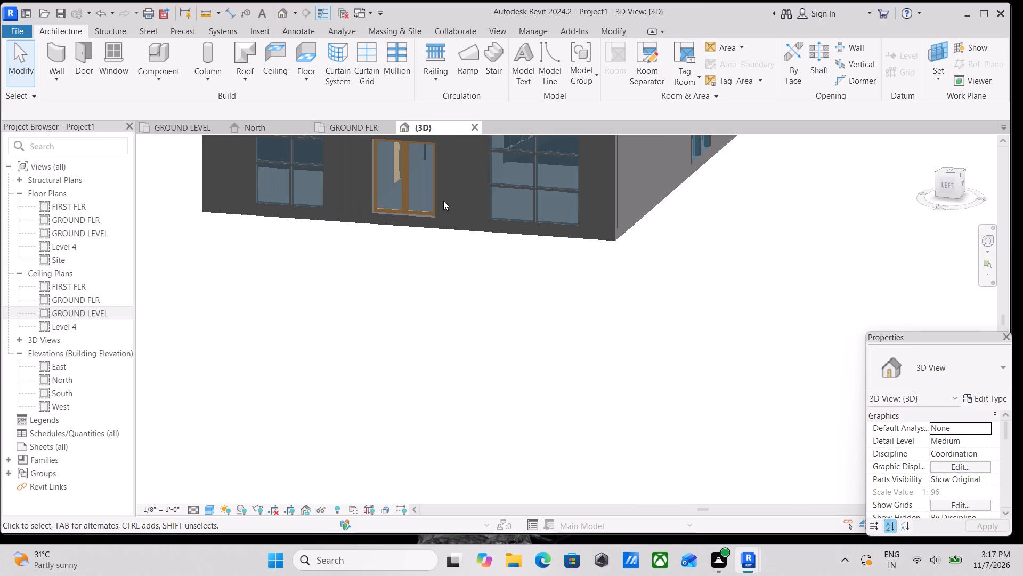
pyautogui.moveTo(443, 201); pyautogui.dragTo(412, 273, button='middle')
pyautogui.keyDown('shift'); pyautogui.moveTo(364, 209); pyautogui.dragTo(351, 207, button='middle'); pyautogui.keyUp('shift')
pyautogui.keyDown('shift'); pyautogui.moveTo(443, 207); pyautogui.dragTo(342, 209, button='middle'); pyautogui.keyUp('shift')
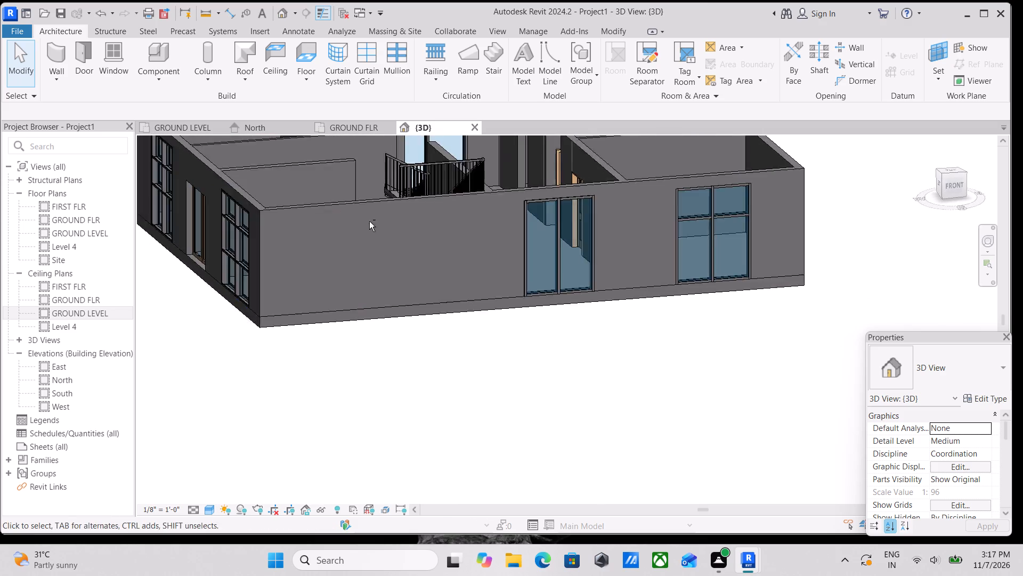
pyautogui.keyDown('shift'); pyautogui.scroll(3, 388, 227); pyautogui.keyUp('shift')
pyautogui.keyDown('shift'); pyautogui.moveTo(600, 263); pyautogui.dragTo(511, 277, button='middle'); pyautogui.keyUp('shift')
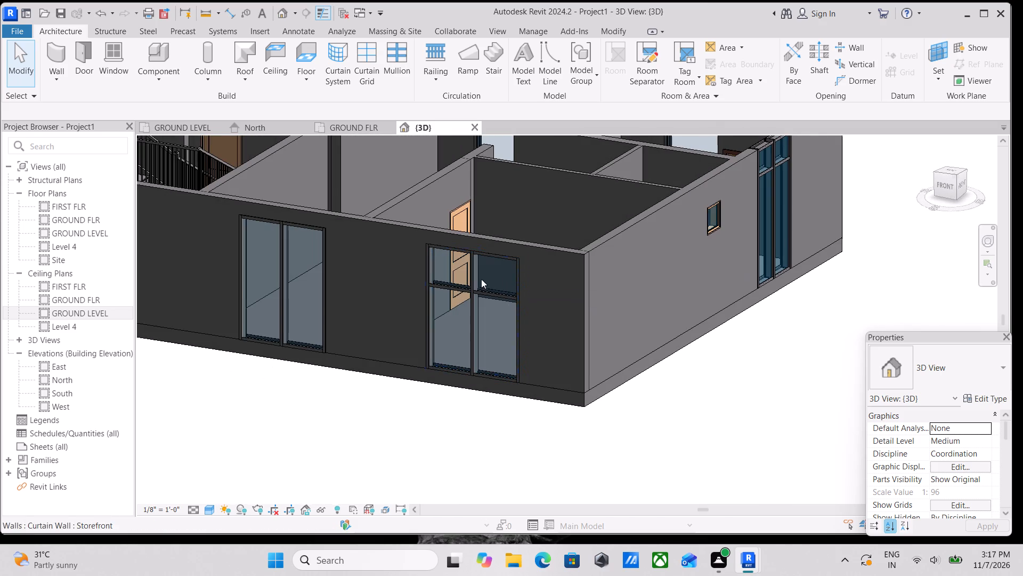
pyautogui.keyDown('shift'); pyautogui.moveTo(451, 279); pyautogui.dragTo(530, 263, button='middle'); pyautogui.keyUp('shift')
pyautogui.scroll(2, 539, 266)
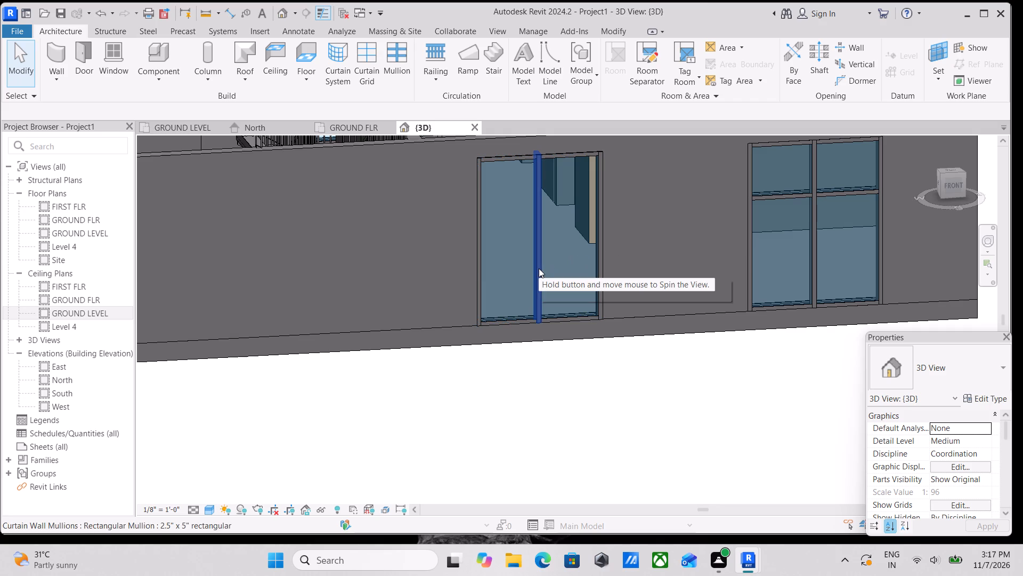
pyautogui.scroll(-3, 679, 250)
pyautogui.scroll(-1, 624, 199)
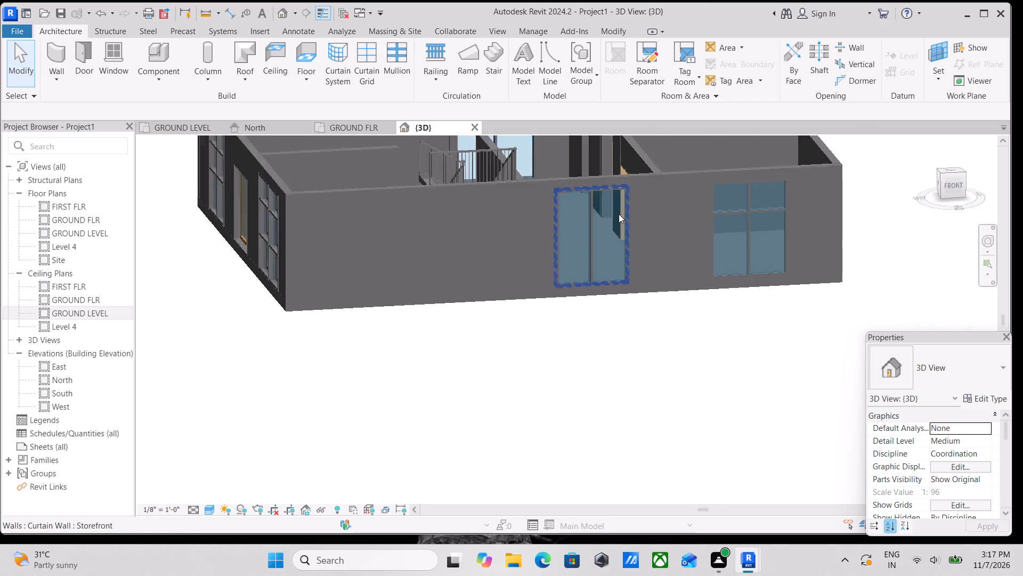
pyautogui.scroll(-1, 619, 214)
# Place a horizontal curtain grid line across all segments at the midpoint of the lower panels of the corner front-wall storefront window.
pyautogui.moveTo(622, 207); pyautogui.dragTo(410, 277, button='middle')
pyautogui.scroll(4, 477, 302)
pyautogui.scroll(3, 566, 281)
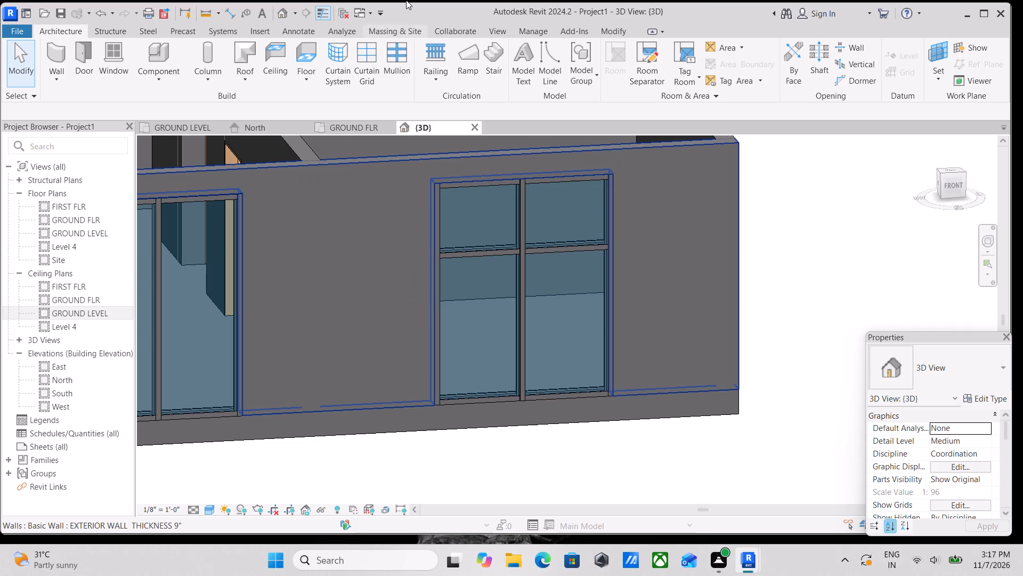
pyautogui.click(364, 56)
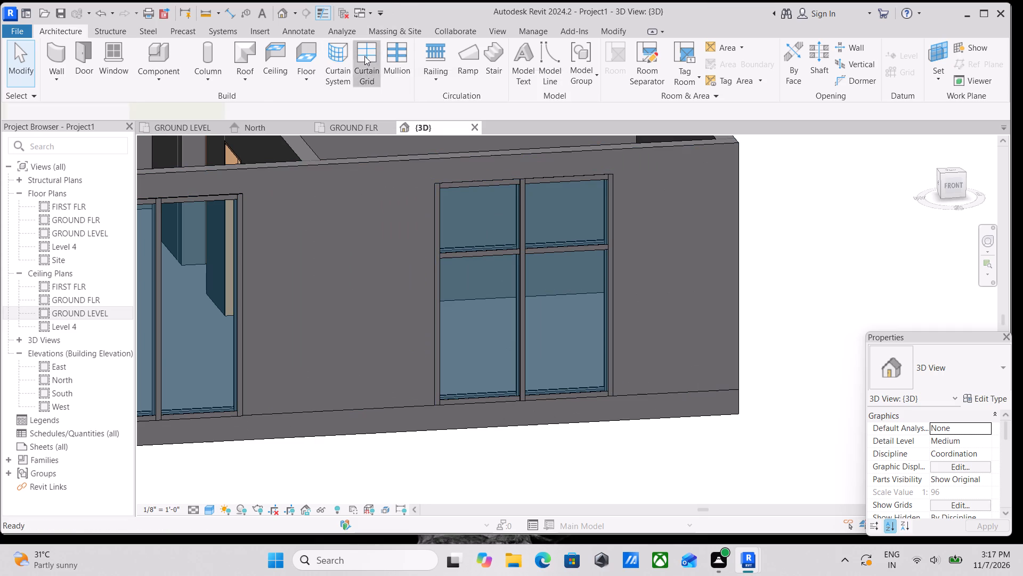
pyautogui.scroll(1, 472, 311)
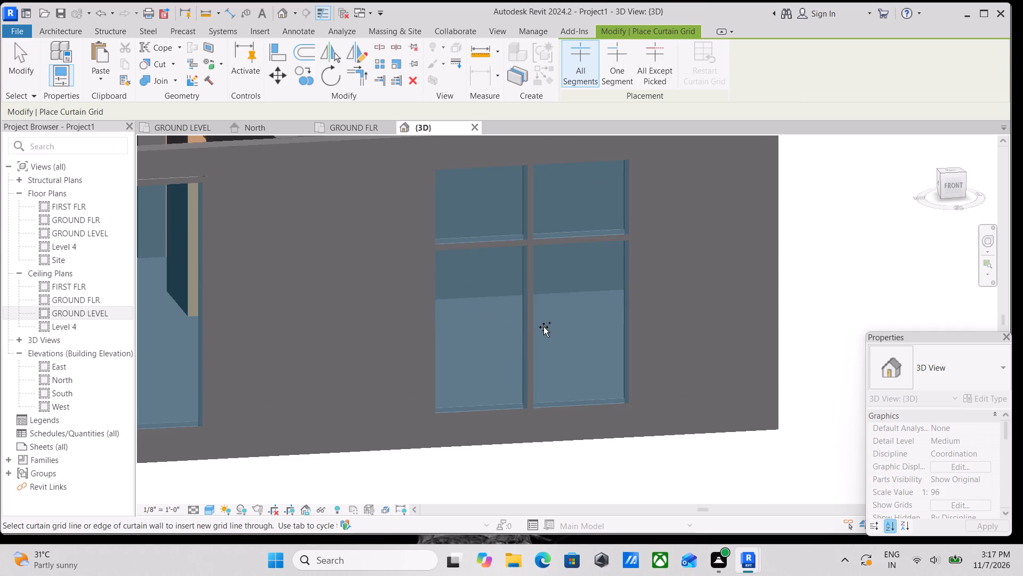
pyautogui.scroll(3, 534, 324)
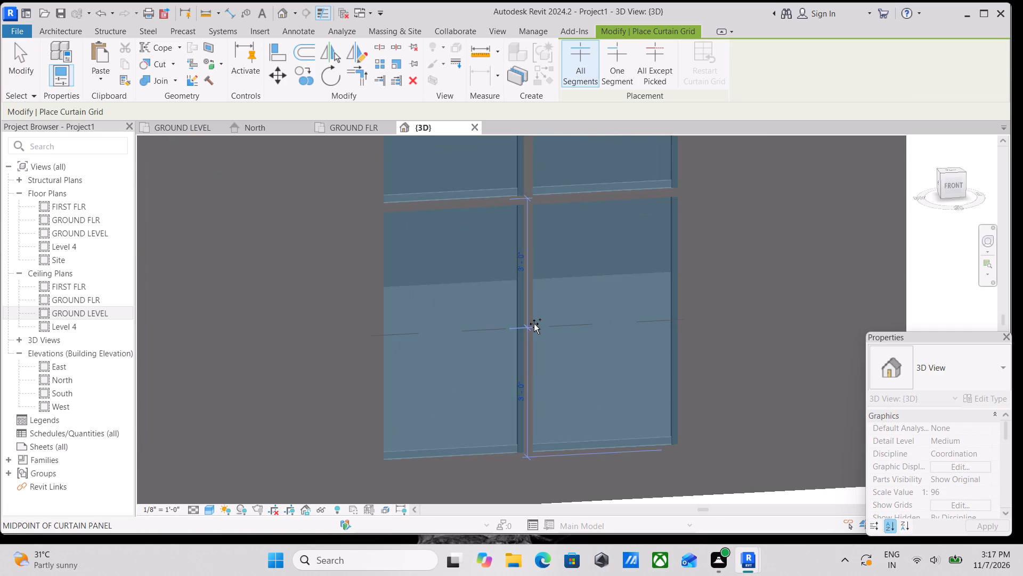
pyautogui.click(534, 324)
# Place a horizontal curtain grid line at mid-height of the adjacent two-bay front-wall storefront window, 4'-6" from its top and bottom.
pyautogui.scroll(-5, 534, 324)
pyautogui.moveTo(534, 324); pyautogui.dragTo(691, 378, button='middle')
pyautogui.scroll(1, 691, 378)
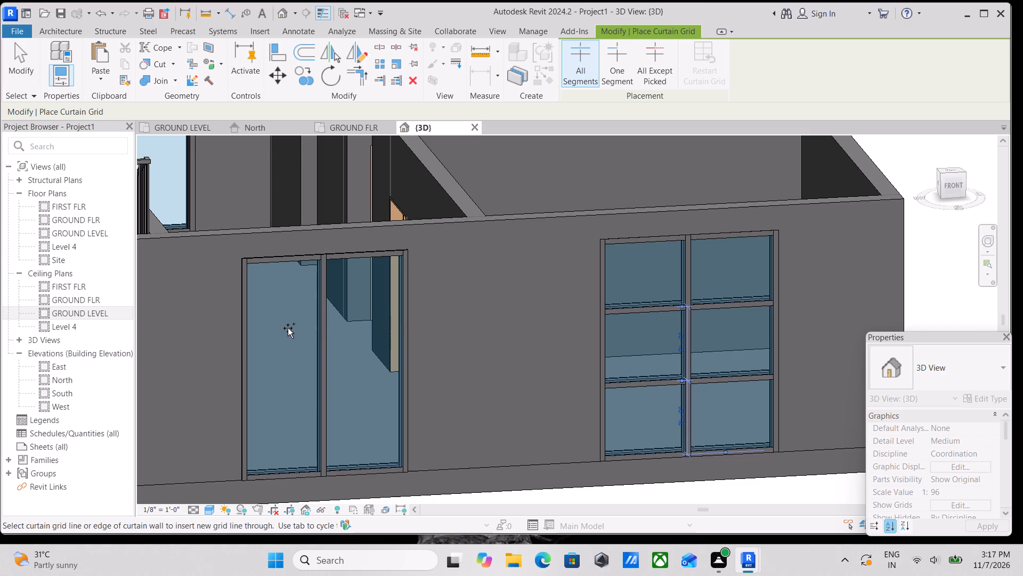
pyautogui.scroll(-2, 313, 331)
pyautogui.scroll(7, 331, 334)
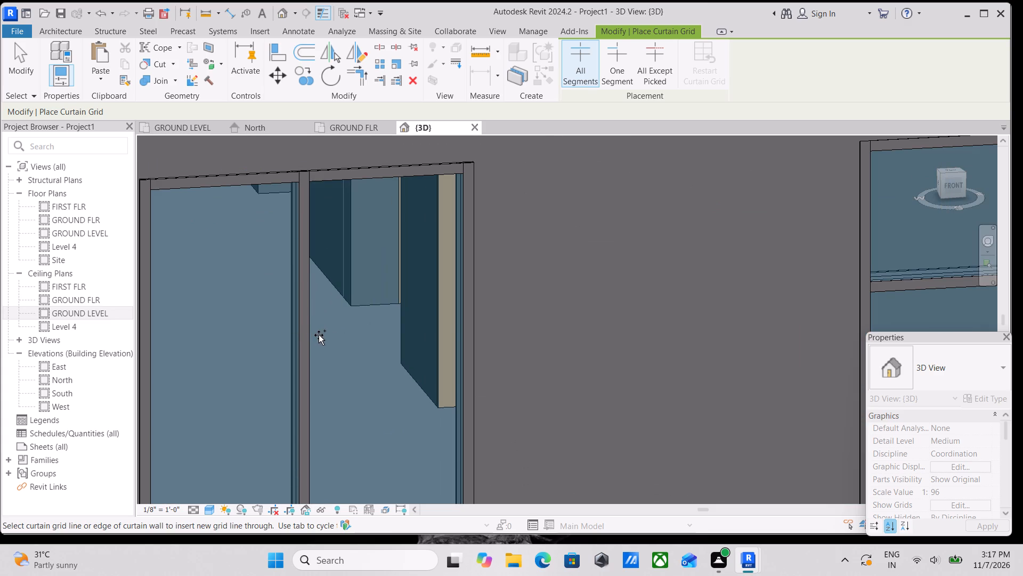
pyautogui.click(321, 335)
pyautogui.scroll(-3, 356, 327)
pyautogui.moveTo(356, 327); pyautogui.dragTo(454, 291, button='middle')
pyautogui.scroll(2, 455, 291)
pyautogui.scroll(-2, 455, 291)
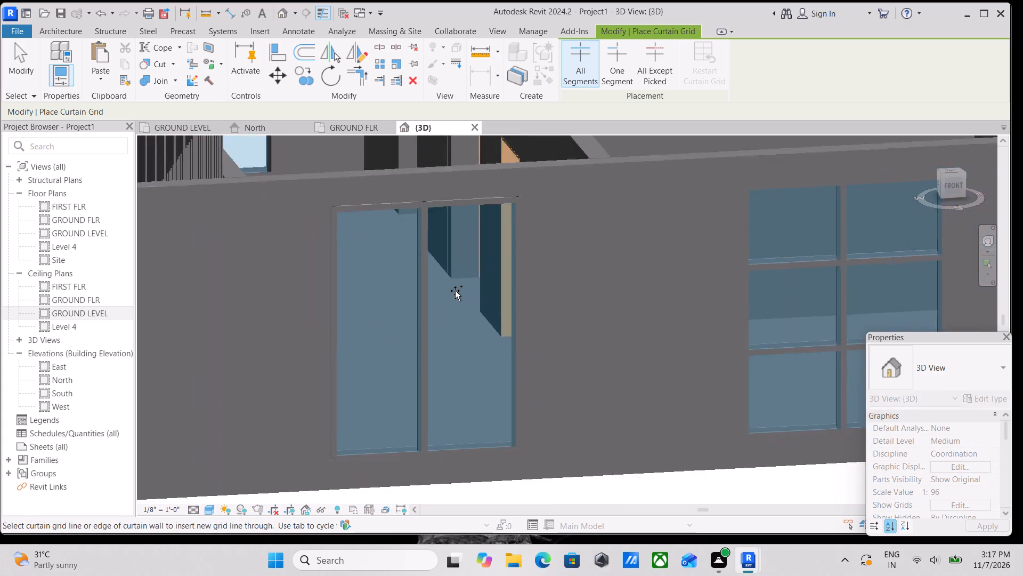
pyautogui.scroll(-7, 455, 291)
pyautogui.scroll(1, 460, 292)
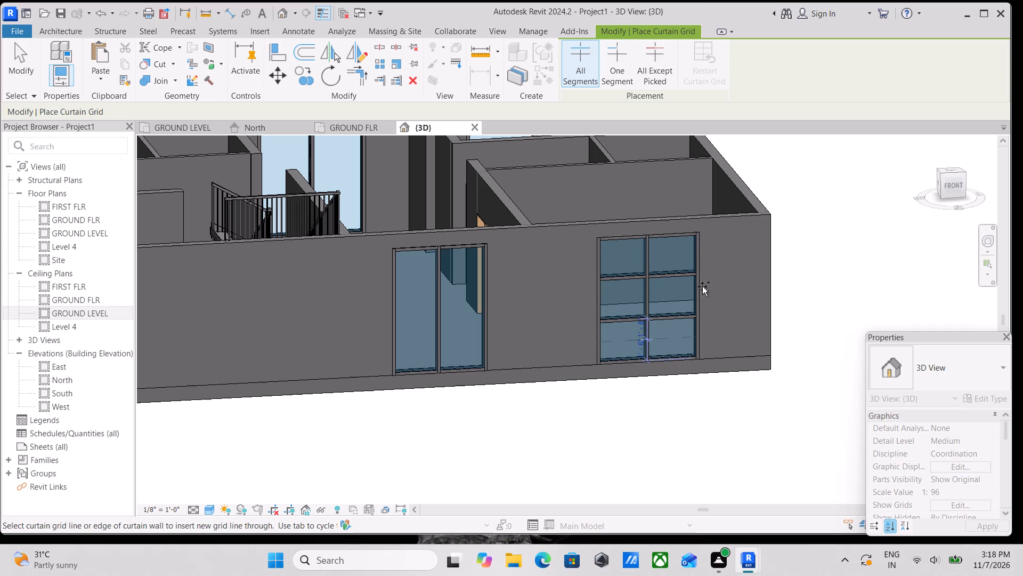
pyautogui.click(958, 187)
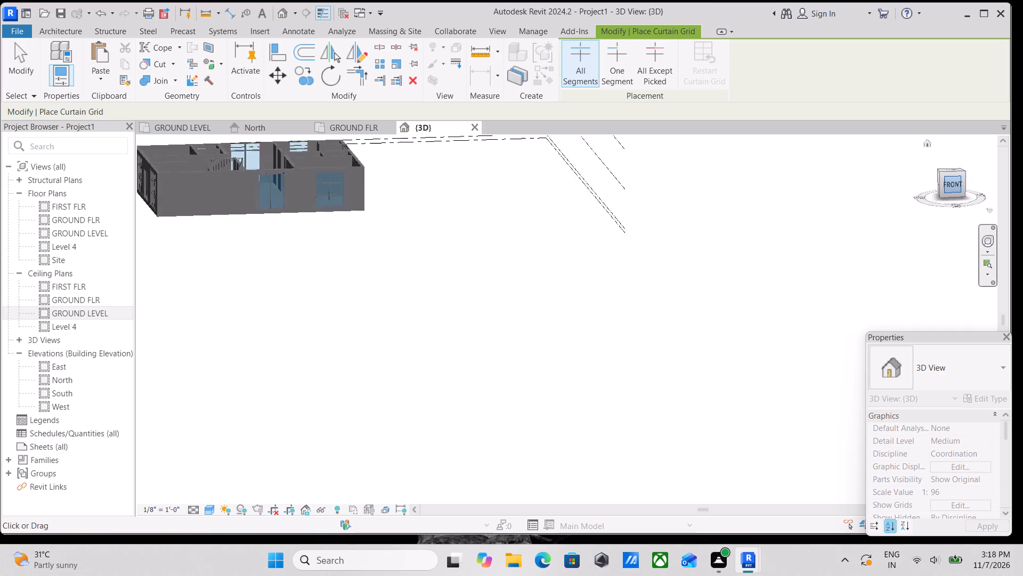
pyautogui.scroll(4, 502, 275)
pyautogui.scroll(7, 610, 355)
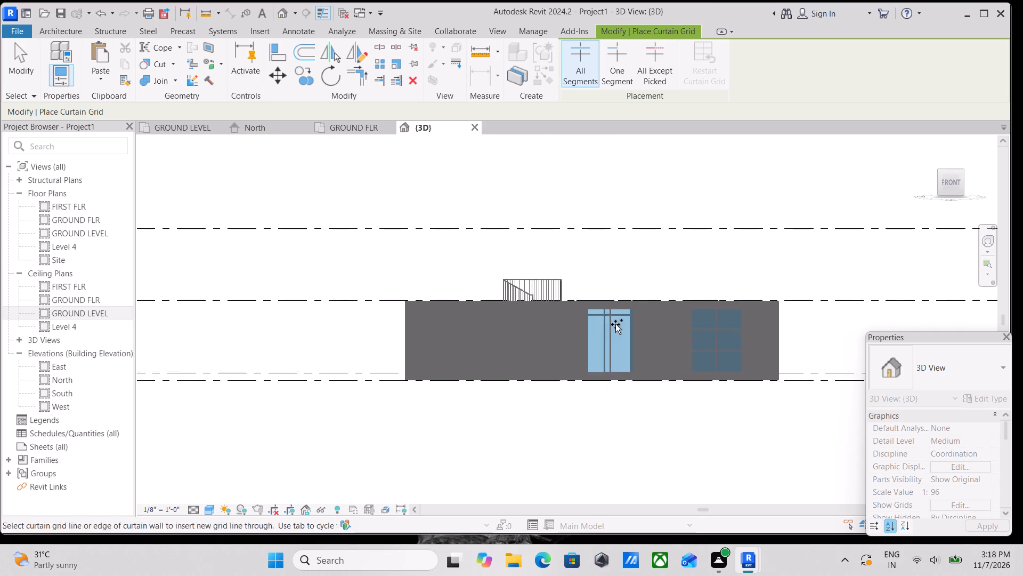
pyautogui.scroll(11, 615, 324)
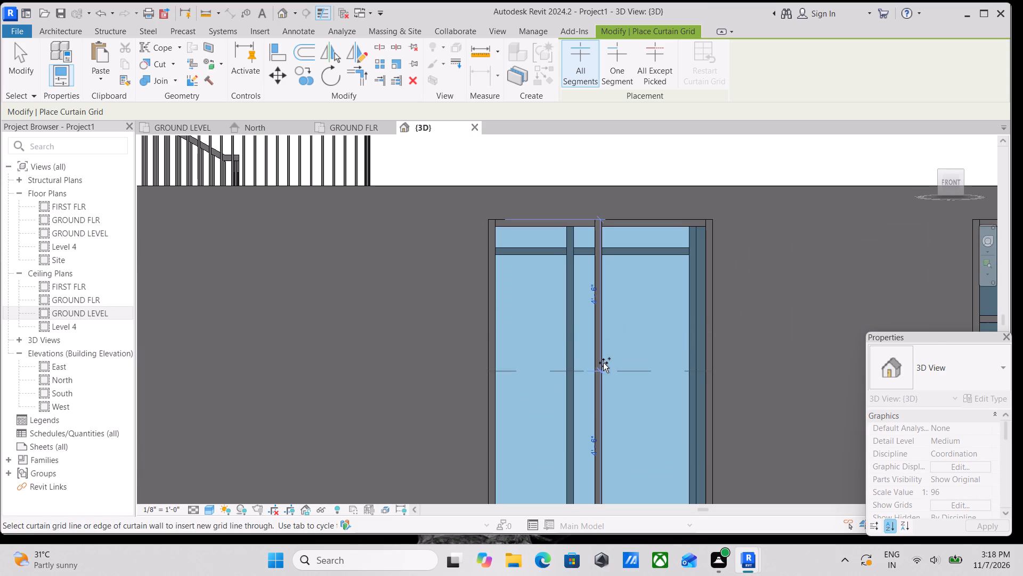
pyautogui.scroll(-3, 603, 363)
pyautogui.moveTo(603, 362); pyautogui.dragTo(608, 311, button='middle')
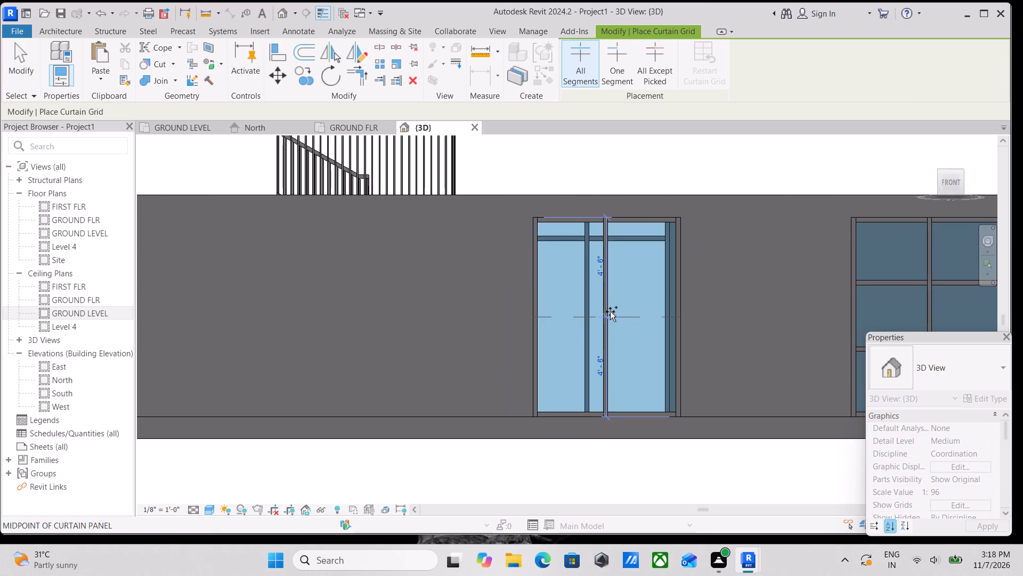
pyautogui.click(610, 311)
pyautogui.moveTo(633, 271); pyautogui.dragTo(636, 323, button='middle')
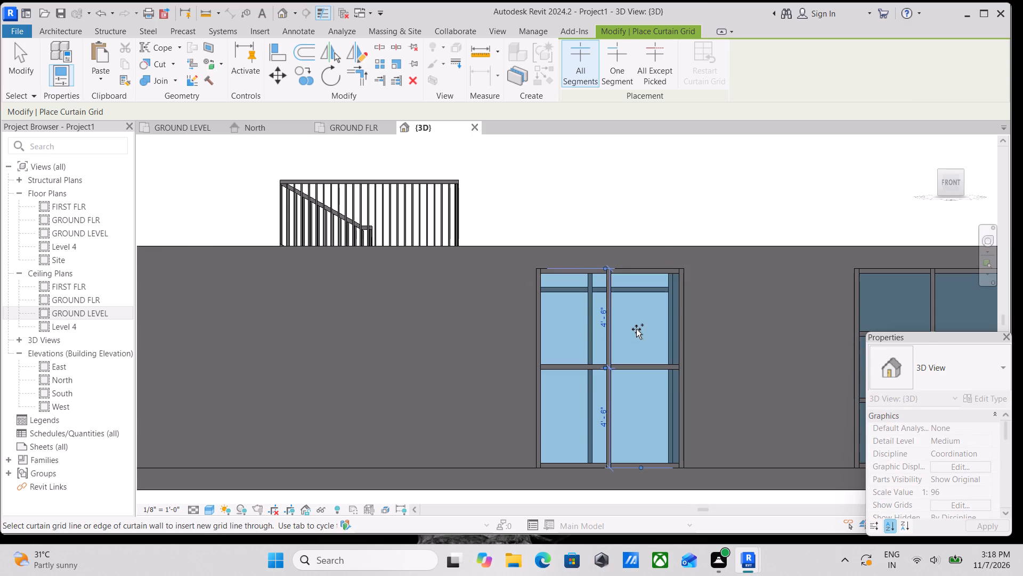
pyautogui.press('Escape')
pyautogui.scroll(3, 635, 334)
pyautogui.press('Escape')
# Unpin and delete the upper horizontal mullion and its grid line on the rear-wall storefront window seen through the two-bay front window.
pyautogui.click(638, 265)
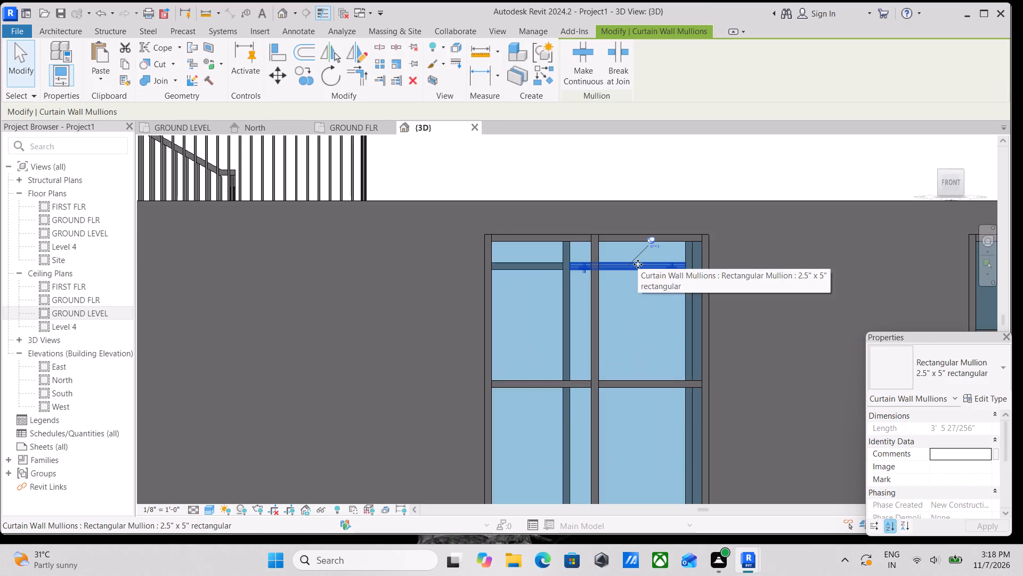
pyautogui.click(649, 237)
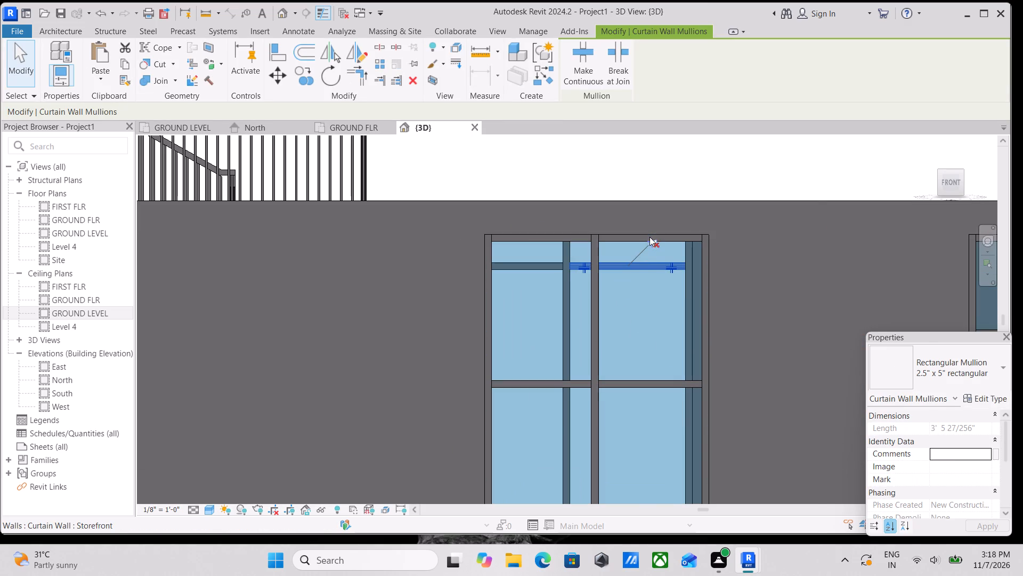
pyautogui.rightClick(649, 237)
pyautogui.click(711, 334)
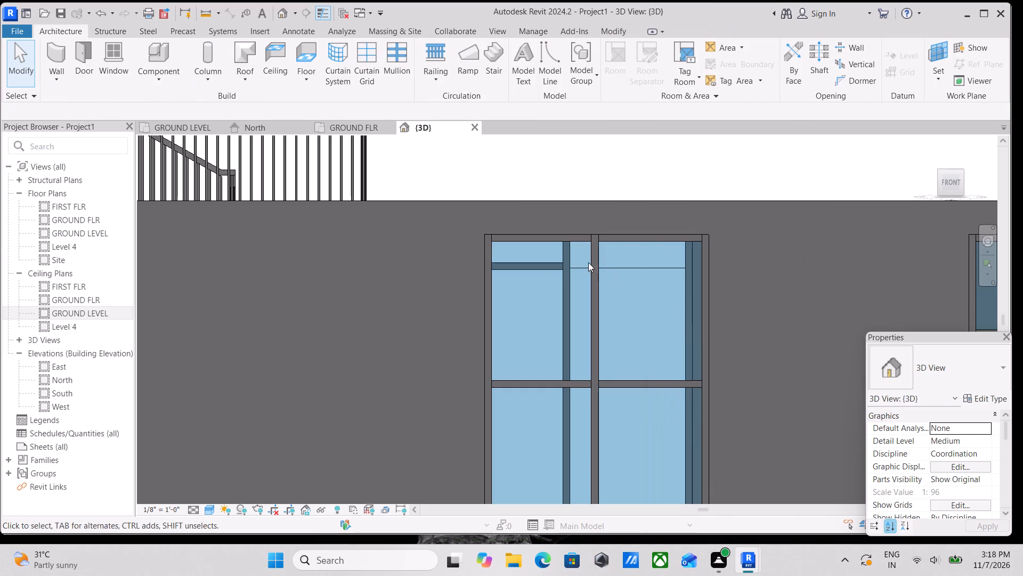
pyautogui.click(614, 264)
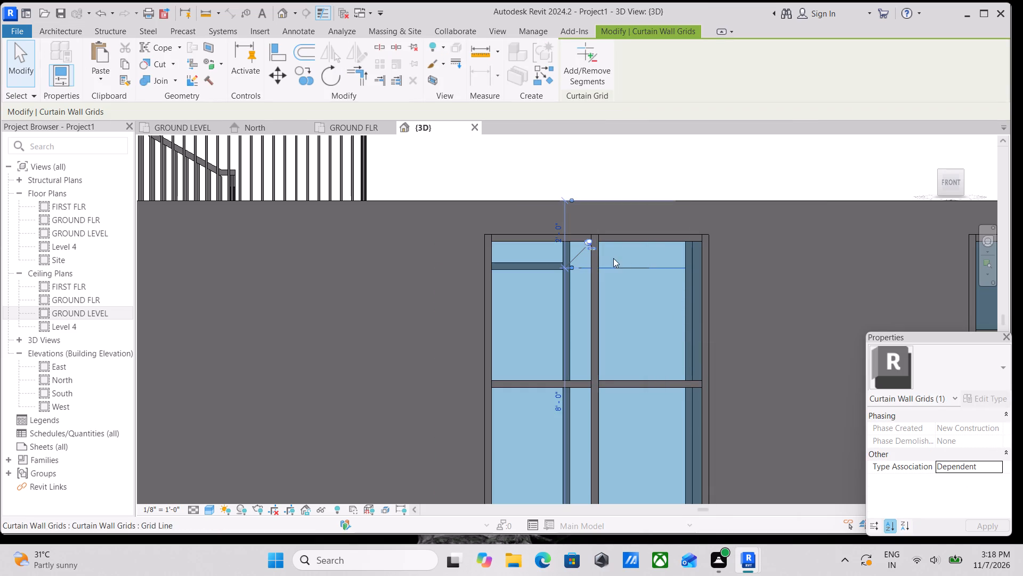
pyautogui.click(592, 247)
pyautogui.rightClick(592, 247)
pyautogui.click(646, 331)
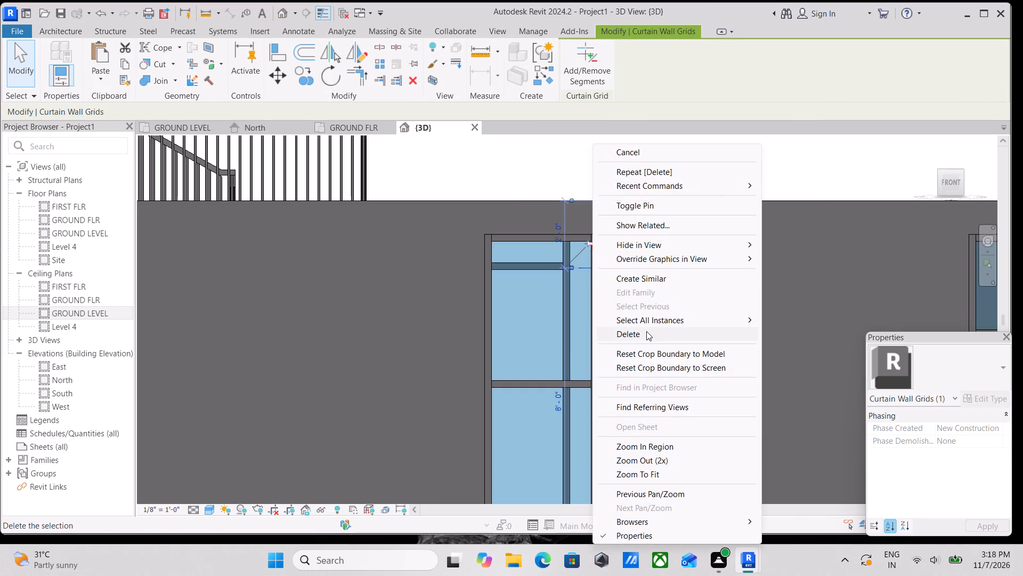
# Compare the storefront windows on the building's exterior walls from several angles.
pyautogui.scroll(-5, 605, 279)
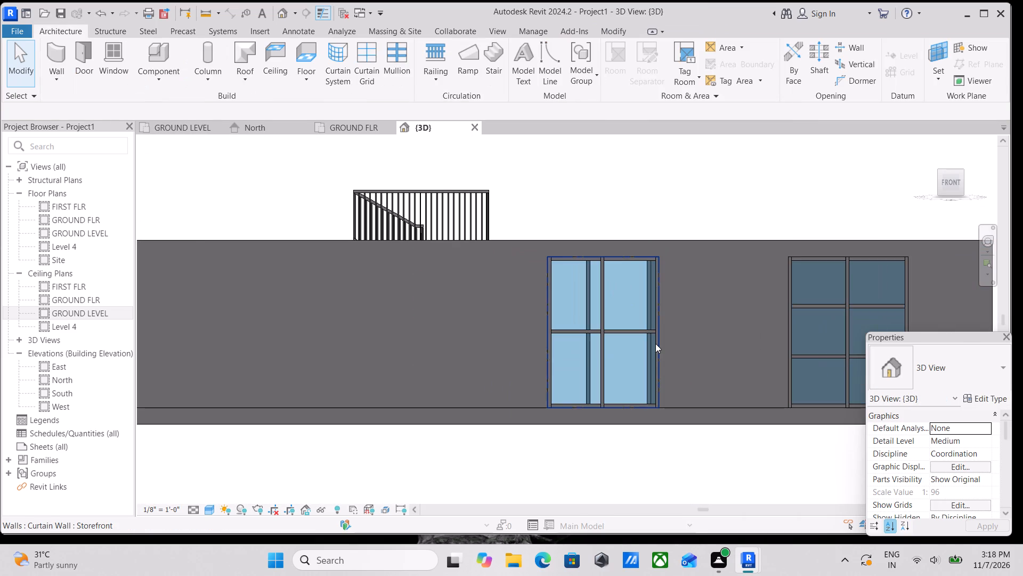
pyautogui.scroll(-1, 660, 353)
pyautogui.scroll(-1, 707, 351)
pyautogui.keyDown('shift'); pyautogui.moveTo(710, 341); pyautogui.dragTo(697, 402, button='middle'); pyautogui.keyUp('shift')
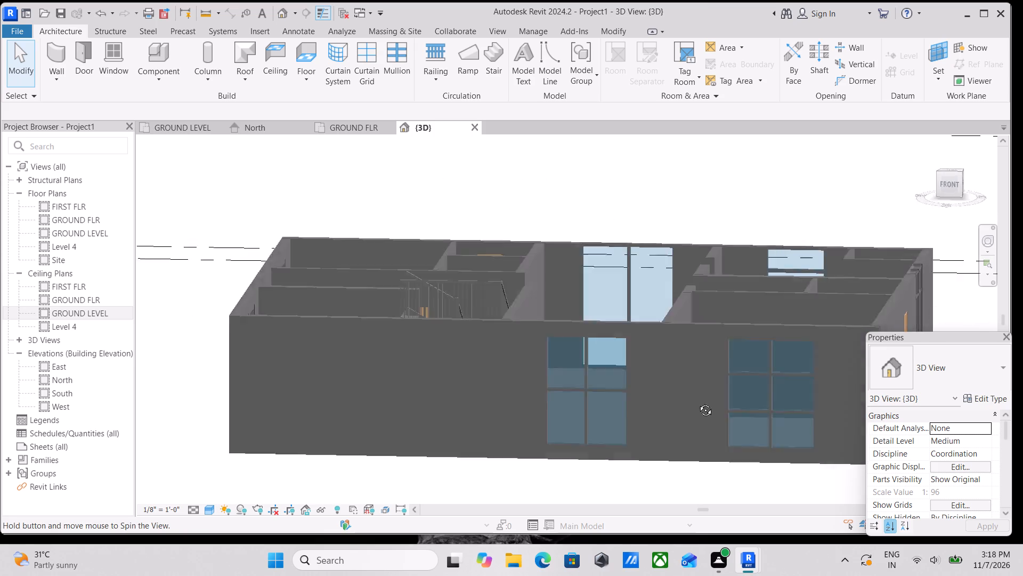
pyautogui.keyDown('shift'); pyautogui.moveTo(697, 402); pyautogui.dragTo(646, 325, button='middle'); pyautogui.keyUp('shift')
pyautogui.keyDown('shift'); pyautogui.moveTo(655, 345); pyautogui.dragTo(592, 334, button='middle'); pyautogui.keyUp('shift')
pyautogui.keyDown('shift'); pyautogui.moveTo(596, 365); pyautogui.dragTo(578, 332, button='middle'); pyautogui.keyUp('shift')
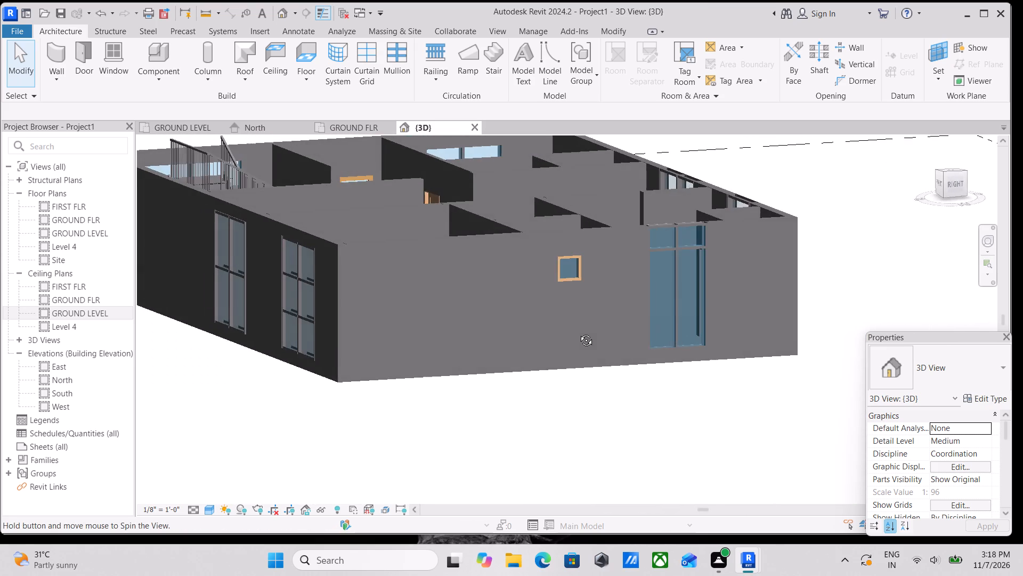
pyautogui.keyDown('shift'); pyautogui.moveTo(578, 332); pyautogui.dragTo(584, 348, button='middle'); pyautogui.keyUp('shift')
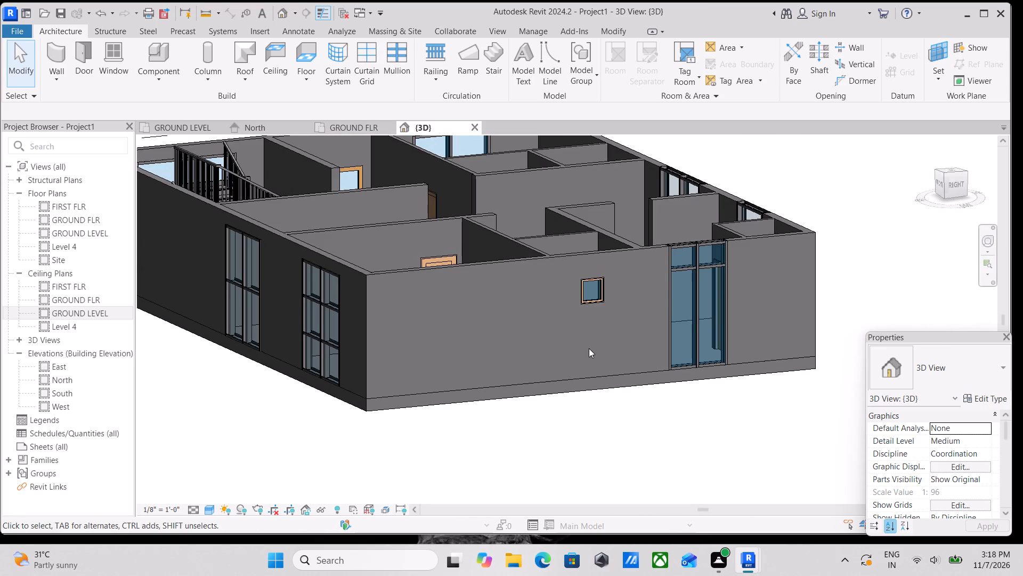
pyautogui.scroll(3, 611, 313)
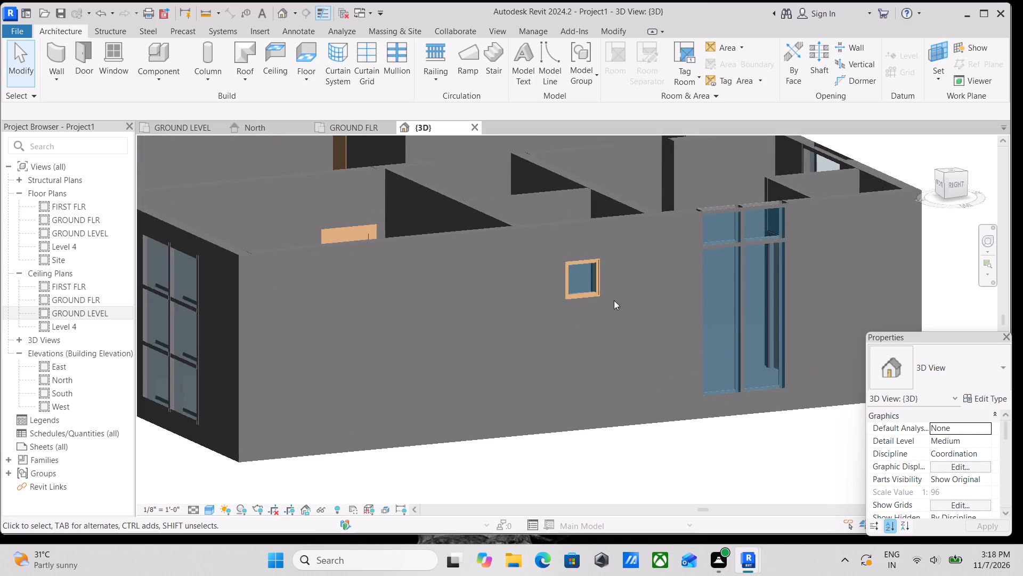
pyautogui.scroll(-3, 615, 295)
pyautogui.moveTo(616, 291); pyautogui.dragTo(627, 271, button='middle')
pyautogui.scroll(-3, 641, 319)
pyautogui.moveTo(640, 320); pyautogui.dragTo(646, 327, button='middle')
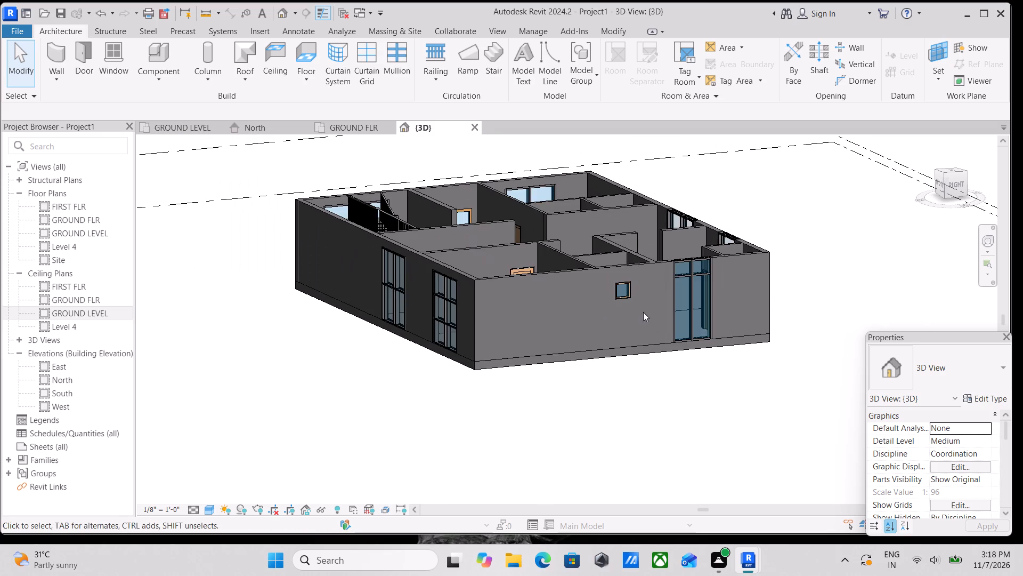
pyautogui.keyDown('shift'); pyautogui.moveTo(643, 310); pyautogui.dragTo(475, 325, button='middle'); pyautogui.keyUp('shift')
pyautogui.moveTo(500, 305); pyautogui.dragTo(815, 297, button='middle')
pyautogui.keyDown('shift'); pyautogui.moveTo(703, 291); pyautogui.dragTo(679, 285, button='middle'); pyautogui.keyUp('shift')
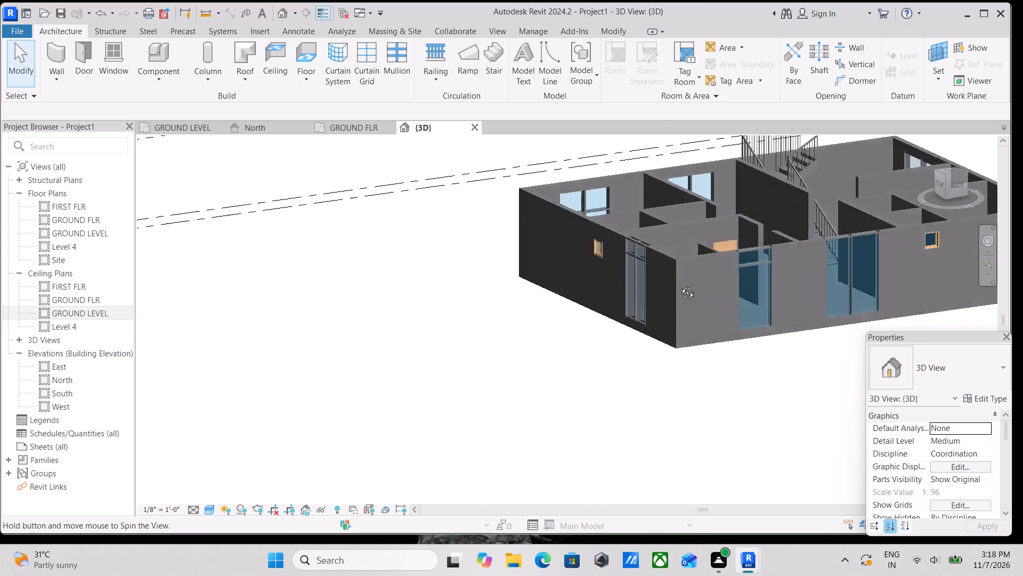
pyautogui.keyDown('shift'); pyautogui.moveTo(679, 285); pyautogui.dragTo(770, 330, button='middle'); pyautogui.keyUp('shift')
pyautogui.moveTo(732, 329); pyautogui.dragTo(662, 330, button='middle')
pyautogui.moveTo(769, 323); pyautogui.dragTo(548, 292, button='middle')
pyautogui.keyDown('shift'); pyautogui.moveTo(600, 286); pyautogui.dragTo(701, 287, button='middle'); pyautogui.keyUp('shift')
# Set the Top Offset of the Storefront curtain wall in the right-side wall, beside the small square window, to -1'.
pyautogui.keyDown('shift'); pyautogui.scroll(2, 701, 287); pyautogui.keyUp('shift')
pyautogui.keyDown('shift'); pyautogui.moveTo(753, 239); pyautogui.dragTo(733, 231, button='middle'); pyautogui.keyUp('shift')
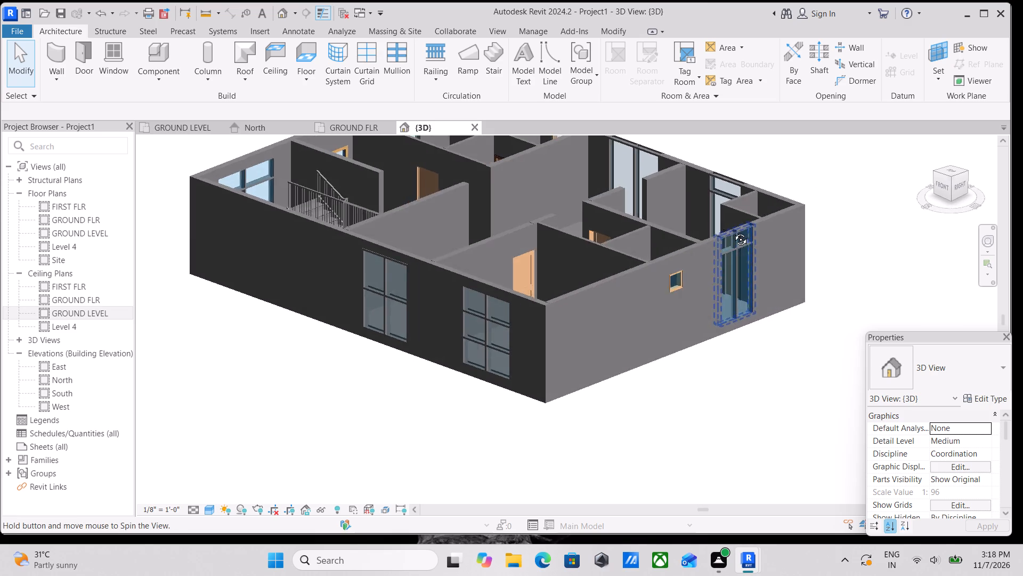
pyautogui.keyDown('shift'); pyautogui.moveTo(733, 231); pyautogui.dragTo(726, 229, button='middle'); pyautogui.keyUp('shift')
pyautogui.scroll(5, 732, 230)
pyautogui.click(702, 247)
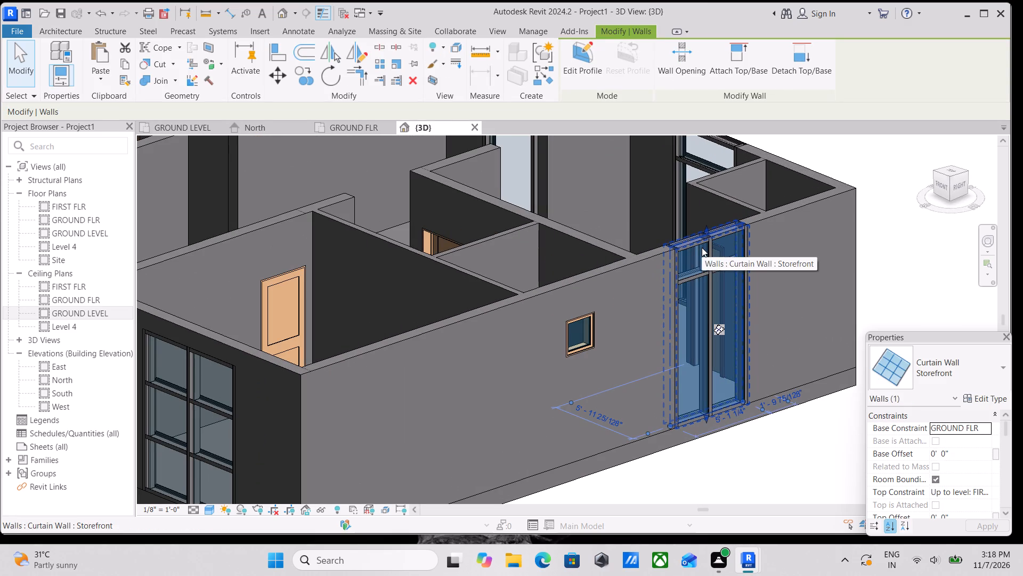
pyautogui.scroll(1, 754, 285)
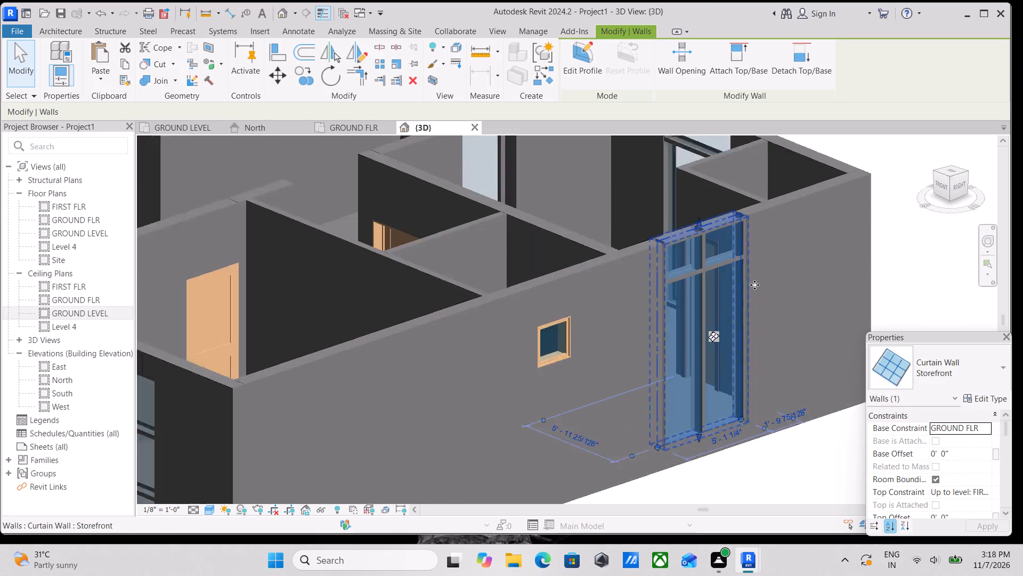
pyautogui.scroll(2, 754, 285)
pyautogui.scroll(-1, 739, 207)
pyautogui.moveTo(739, 207); pyautogui.dragTo(727, 221, button='middle')
pyautogui.scroll(4, 727, 221)
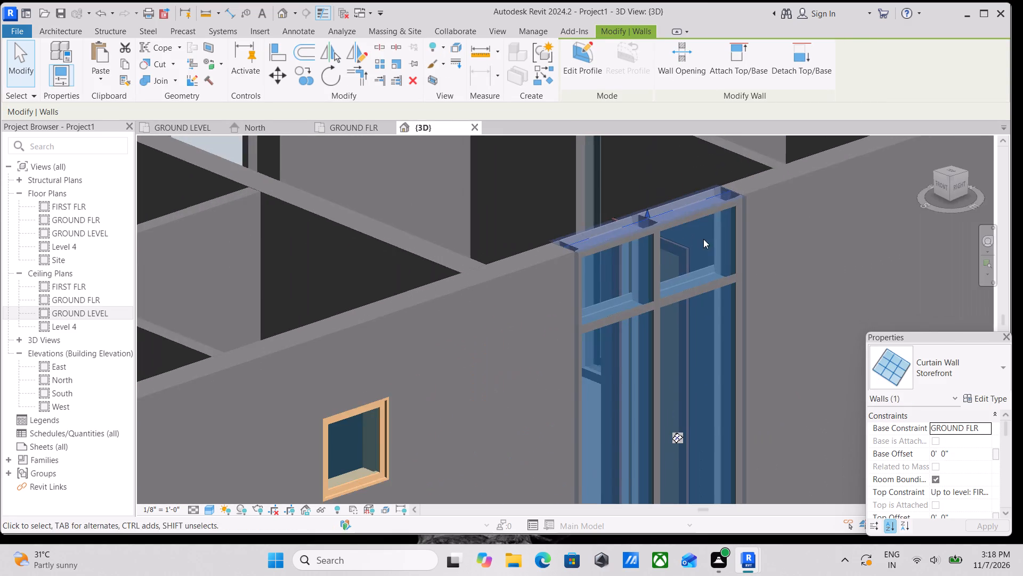
pyautogui.scroll(-1, 950, 452)
pyautogui.scroll(4, 947, 443)
pyautogui.scroll(-3, 947, 448)
pyautogui.scroll(3, 948, 452)
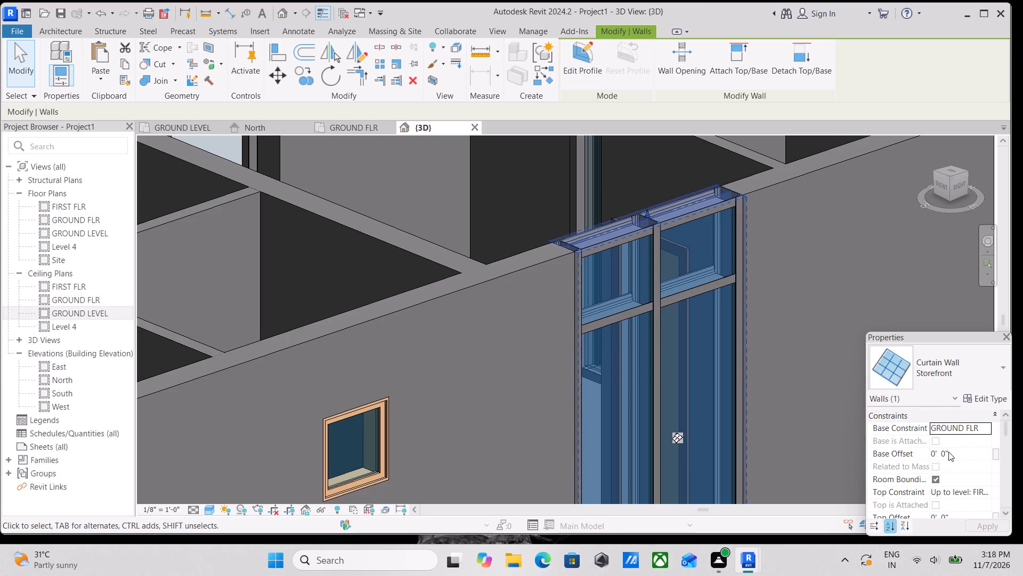
pyautogui.scroll(-2, 945, 460)
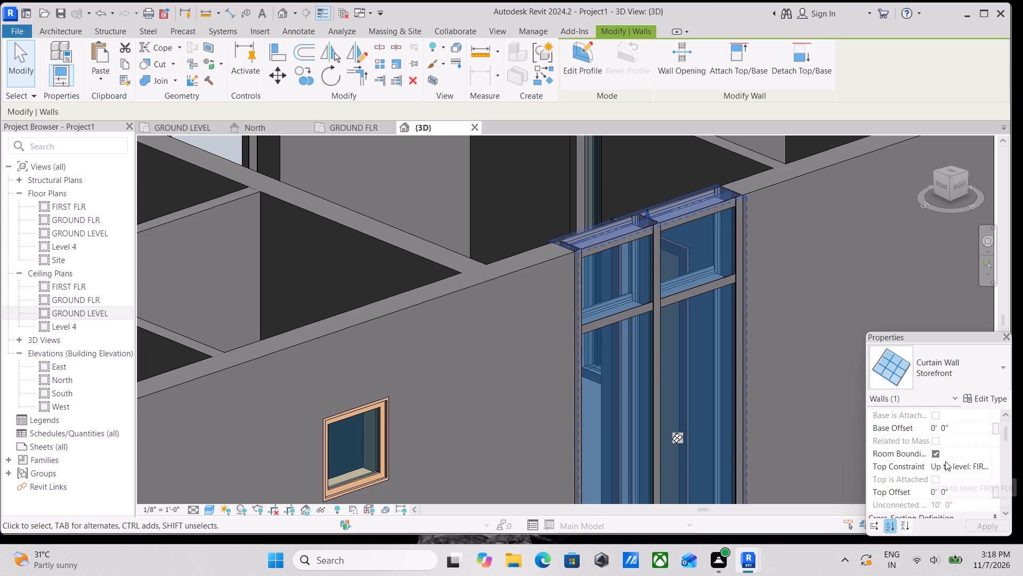
pyautogui.click(954, 455)
pyautogui.moveTo(960, 455); pyautogui.dragTo(954, 451)
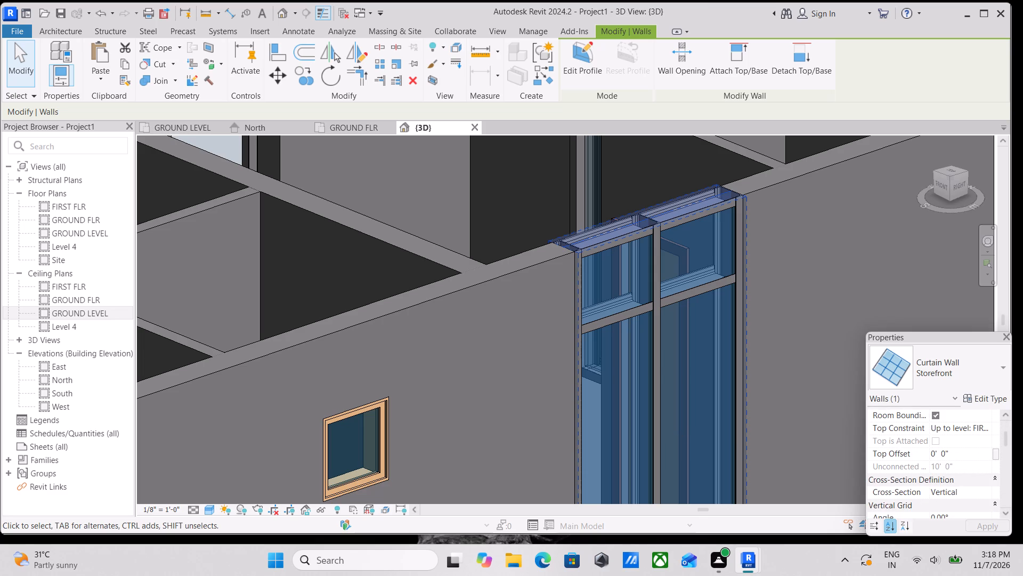
pyautogui.moveTo(954, 451); pyautogui.dragTo(915, 450)
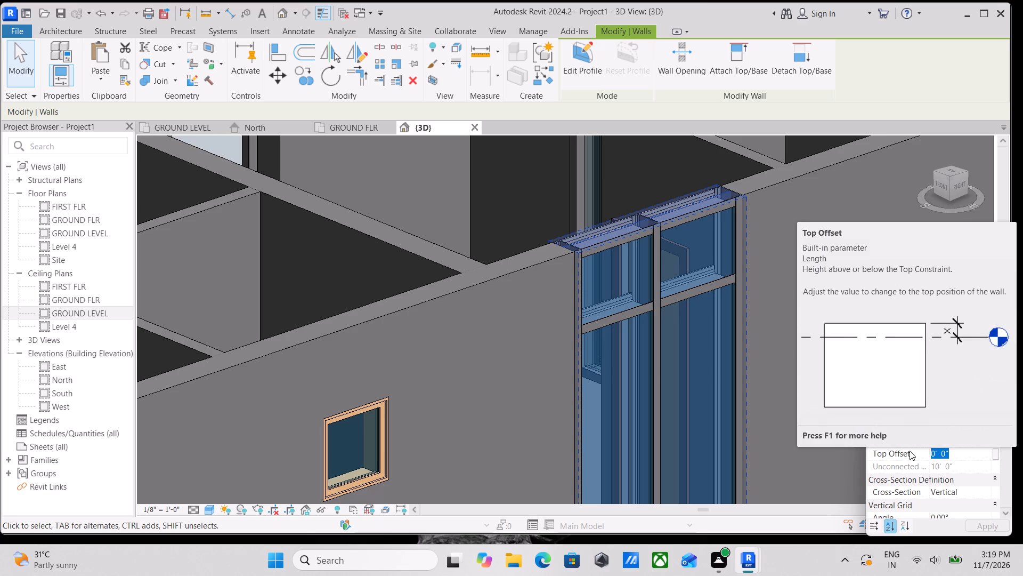
pyautogui.moveTo(964, 462); pyautogui.dragTo(969, 461)
pyautogui.click(960, 455)
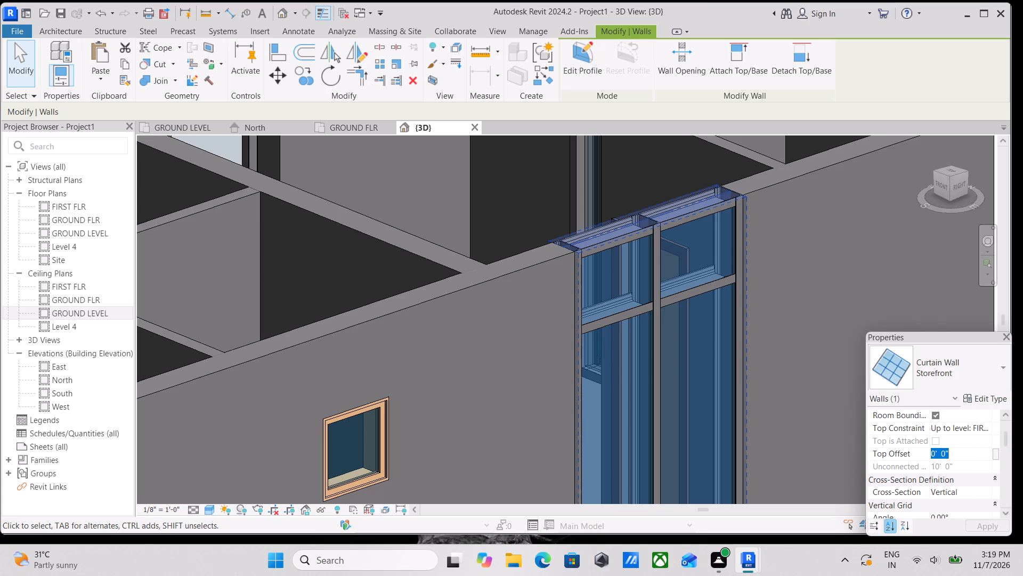
pyautogui.click(960, 455)
pyautogui.moveTo(960, 455); pyautogui.dragTo(910, 461)
pyautogui.moveTo(910, 461); pyautogui.dragTo(909, 461)
pyautogui.press('-')
pyautogui.press('1')
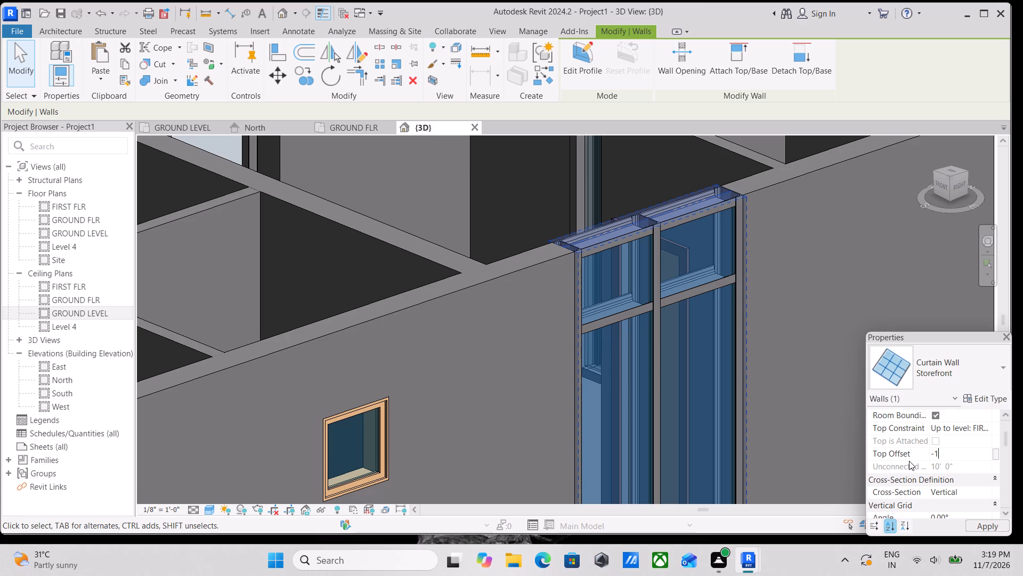
pyautogui.press("'")
pyautogui.press('Return')
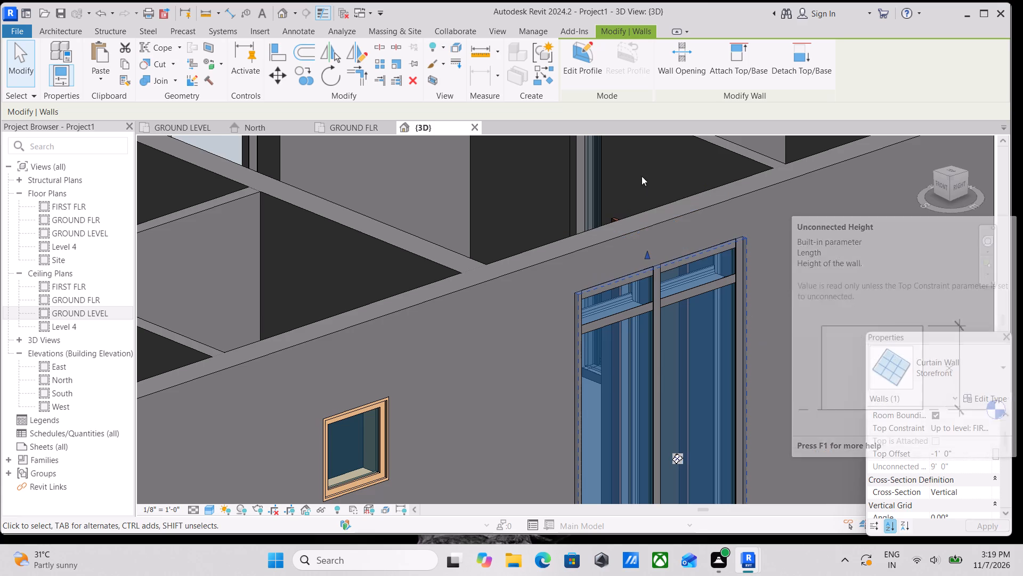
pyautogui.scroll(2, 648, 186)
pyautogui.moveTo(793, 395); pyautogui.dragTo(718, 332, button='middle')
pyautogui.scroll(-3, 678, 290)
pyautogui.press('Escape')
# Unpin and delete the upper horizontal mullion and its grid line on the two-bay storefront window in the right-side wall.
pyautogui.scroll(-2, 679, 294)
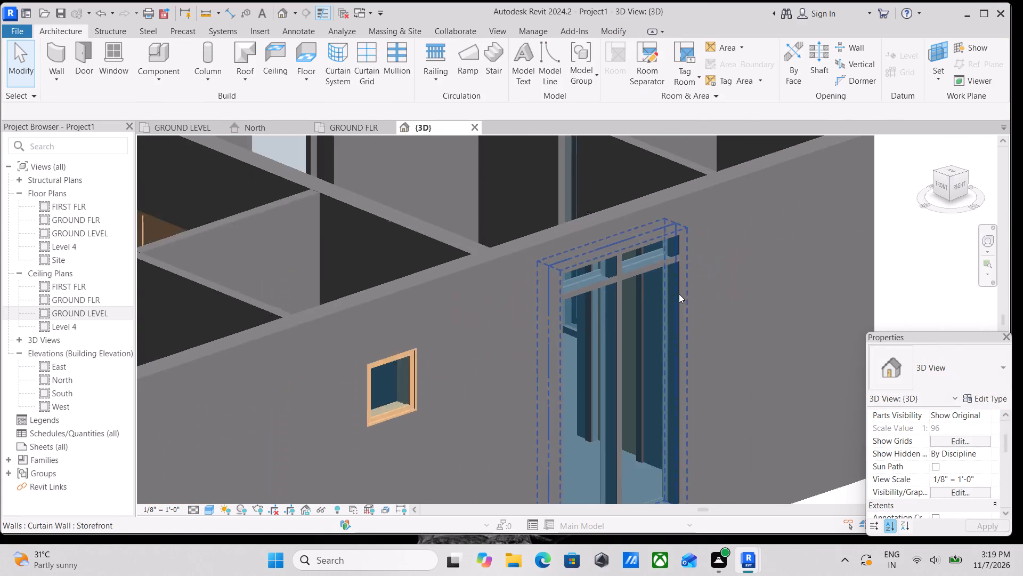
pyautogui.scroll(-2, 679, 294)
pyautogui.moveTo(687, 299); pyautogui.dragTo(803, 228, button='middle')
pyautogui.scroll(-3, 769, 283)
pyautogui.moveTo(771, 277); pyautogui.dragTo(812, 267, button='middle')
pyautogui.scroll(-1, 745, 313)
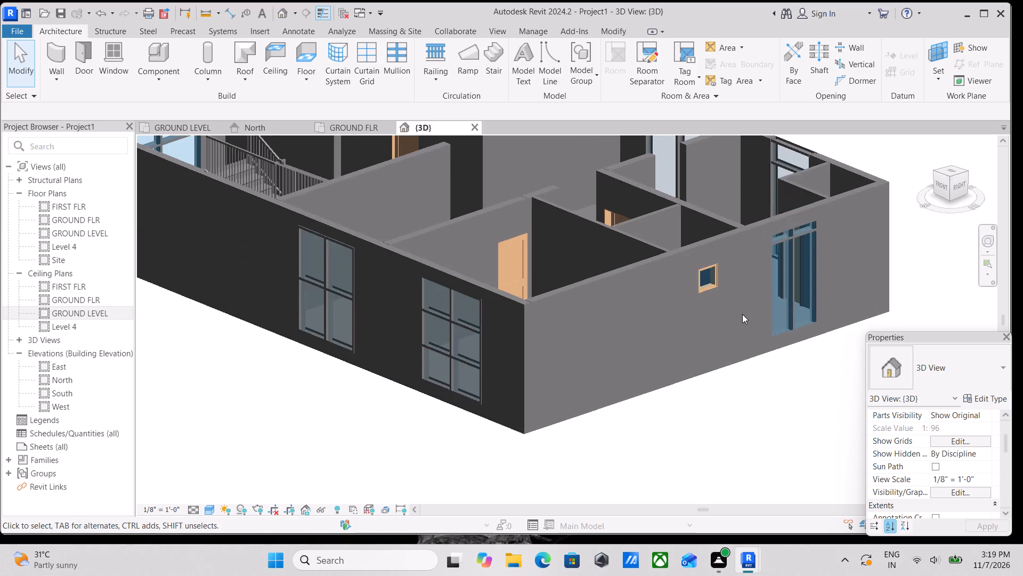
pyautogui.scroll(2, 738, 306)
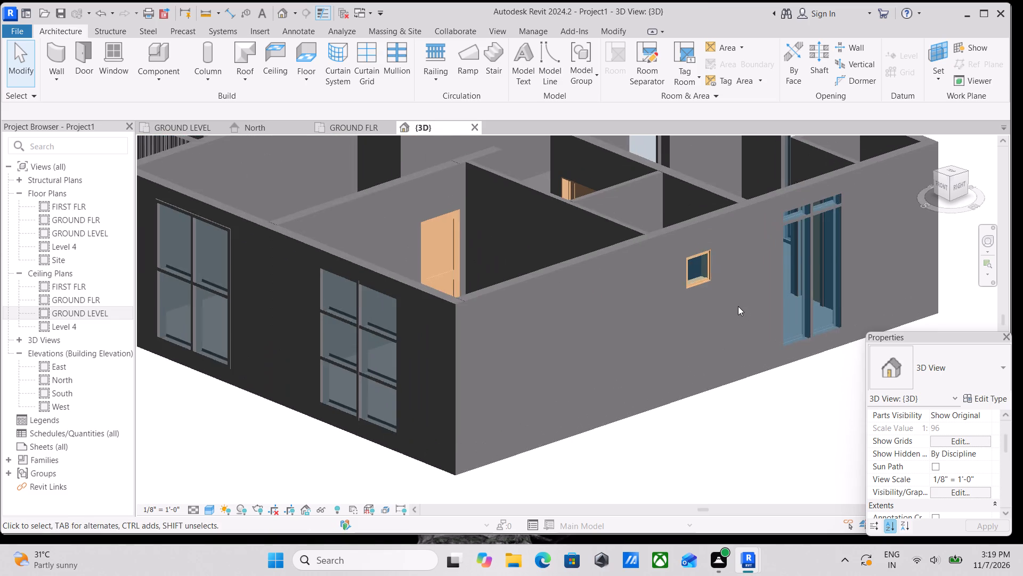
pyautogui.keyDown('shift'); pyautogui.moveTo(736, 310); pyautogui.dragTo(695, 299, button='middle'); pyautogui.keyUp('shift')
pyautogui.scroll(1, 695, 299)
pyautogui.scroll(5, 728, 242)
pyautogui.scroll(4, 572, 193)
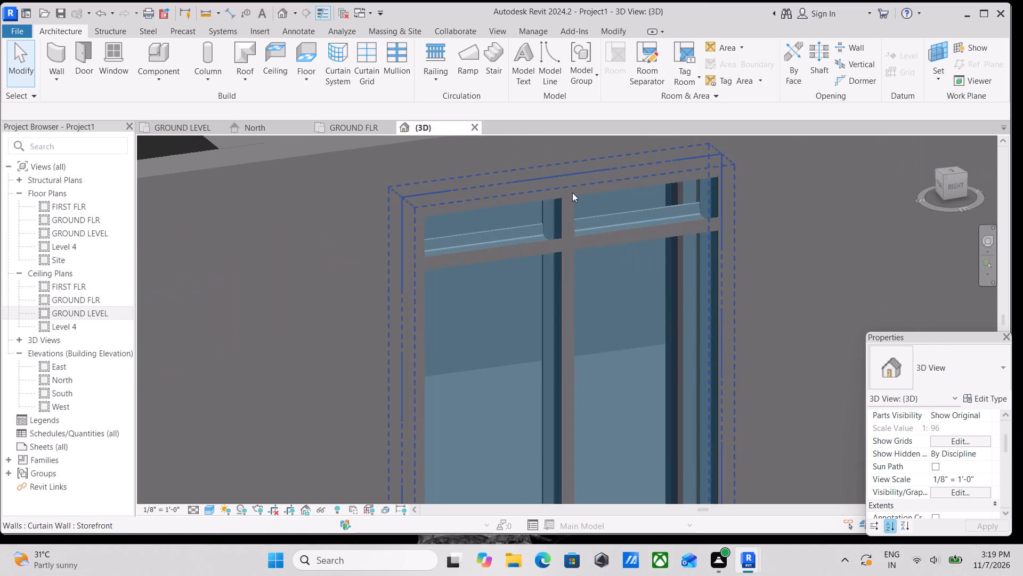
pyautogui.click(605, 242)
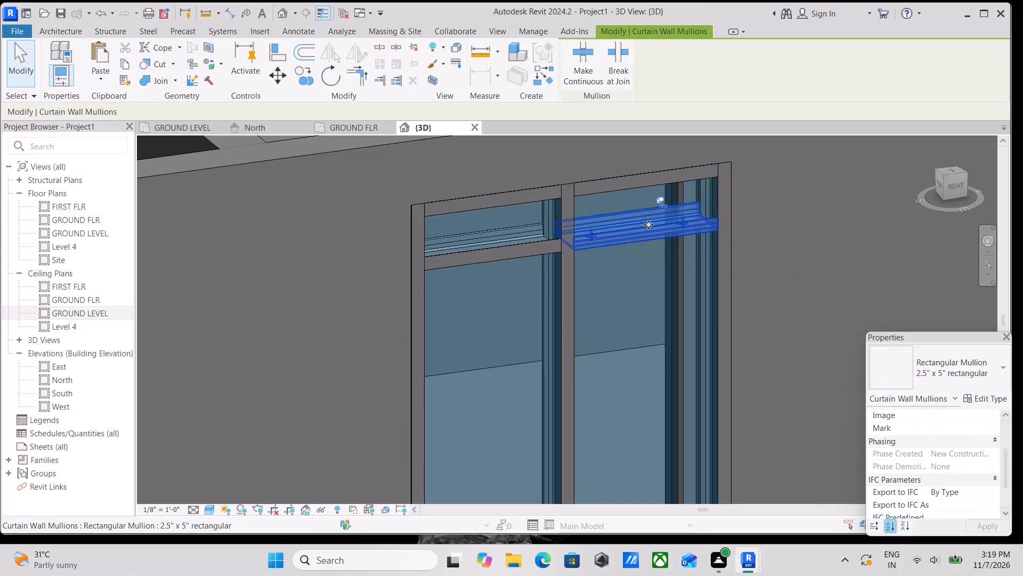
pyautogui.click(657, 207)
pyautogui.rightClick(655, 229)
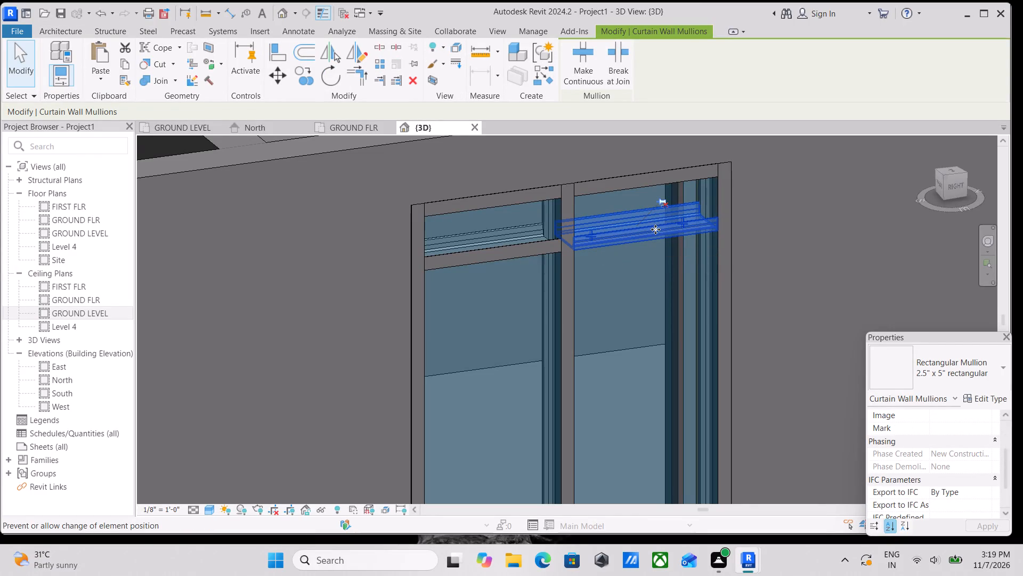
pyautogui.click(684, 335)
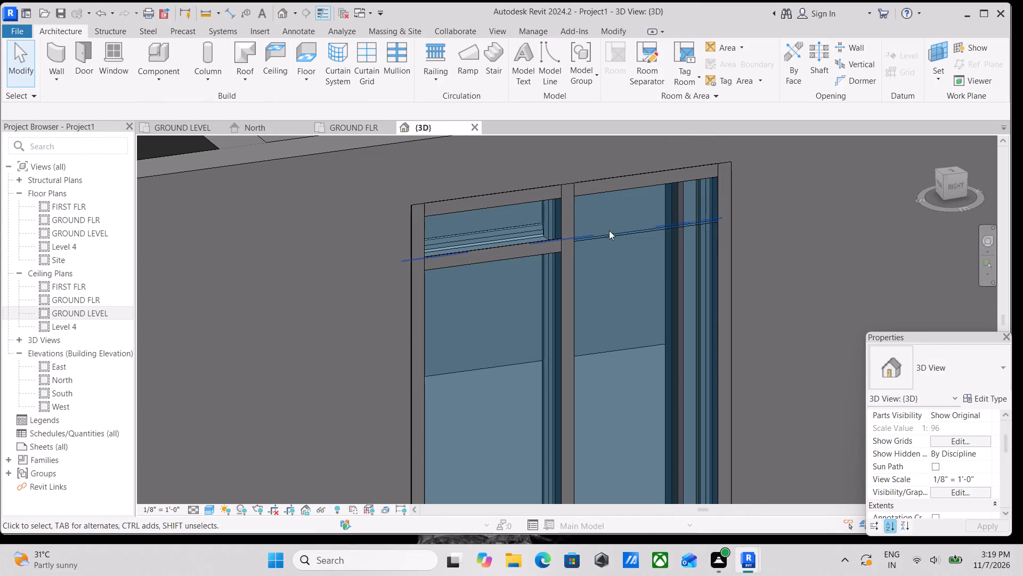
pyautogui.scroll(1, 602, 236)
pyautogui.click(602, 236)
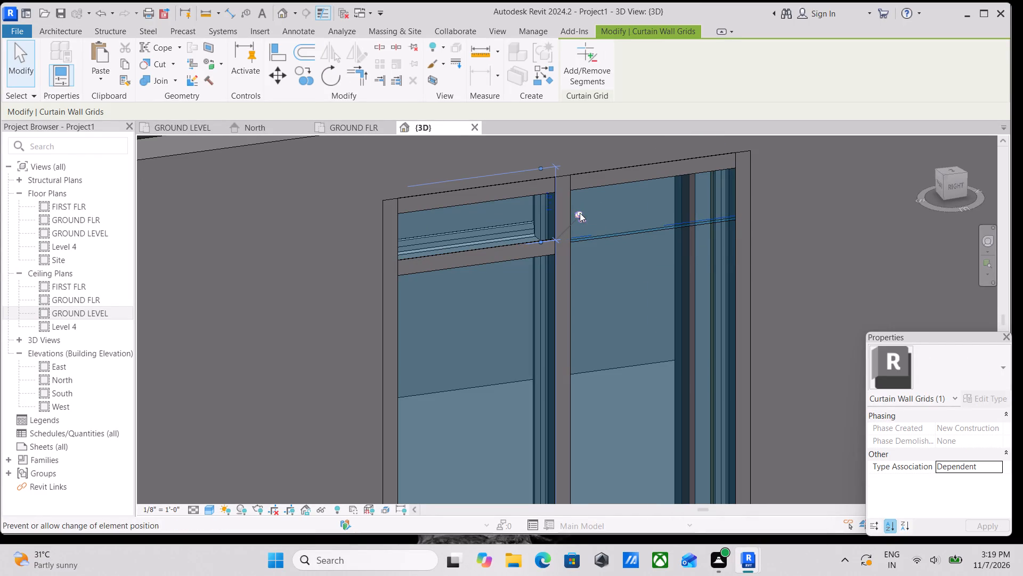
pyautogui.click(580, 213)
pyautogui.rightClick(580, 213)
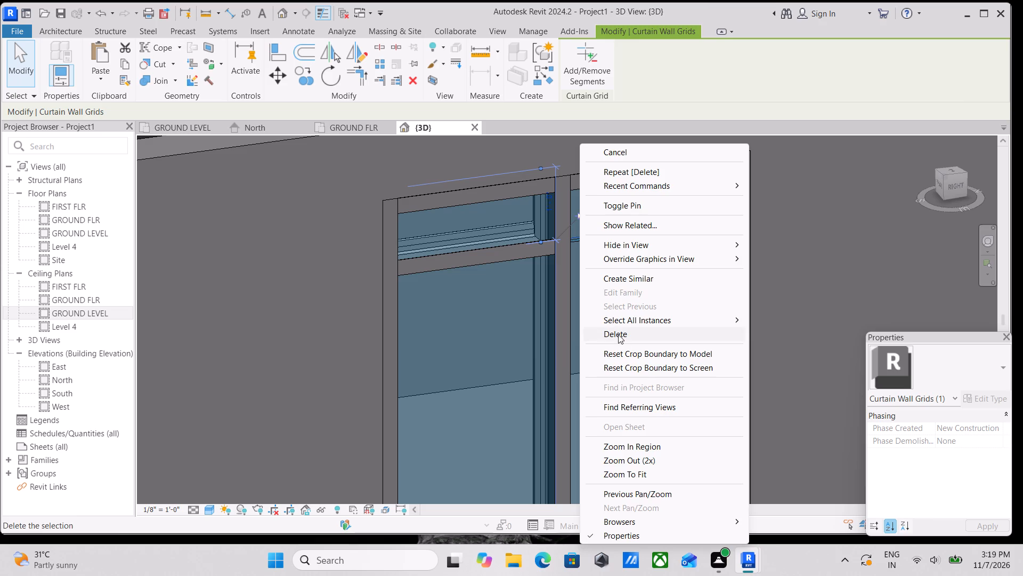
pyautogui.click(618, 334)
pyautogui.scroll(-3, 616, 310)
pyautogui.moveTo(616, 294); pyautogui.dragTo(638, 210, button='middle')
pyautogui.scroll(-4, 638, 221)
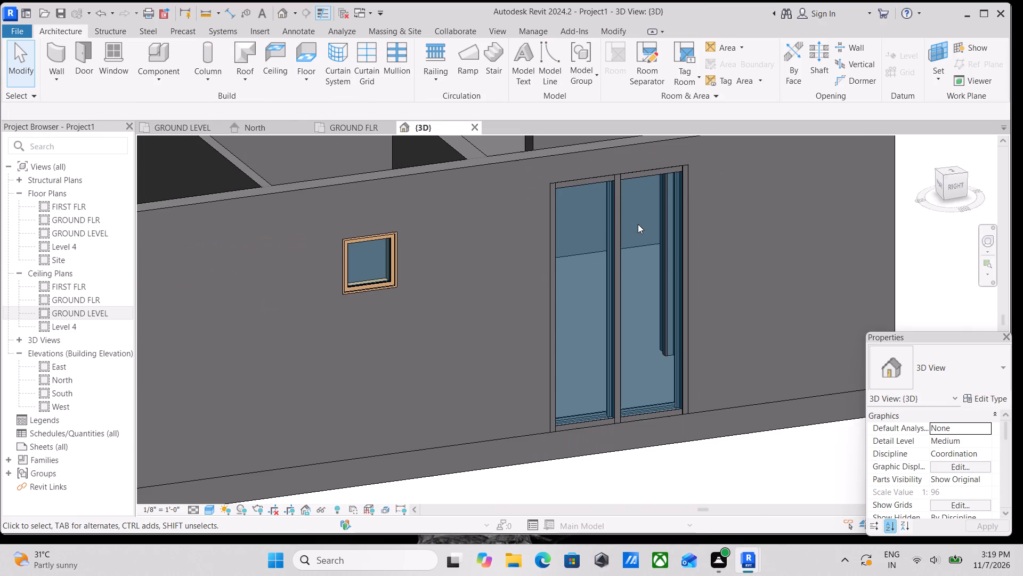
# Examine the two-bay storefront window in the right-side wall face-on in the Right orientation.
pyautogui.scroll(4, 577, 243)
pyautogui.scroll(-1, 598, 230)
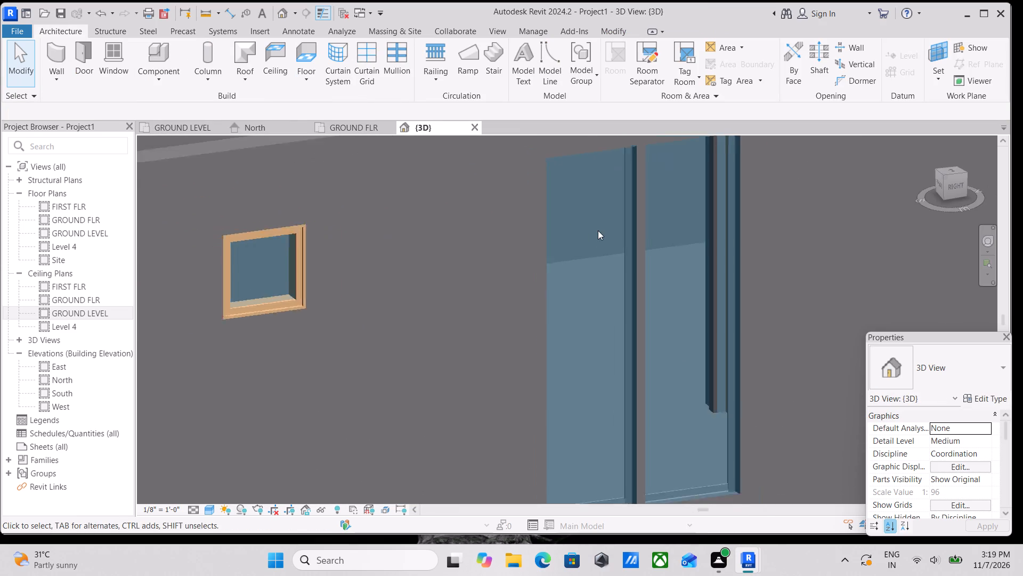
pyautogui.scroll(-1, 598, 230)
pyautogui.moveTo(599, 231); pyautogui.dragTo(688, 303, button='middle')
pyautogui.click(951, 186)
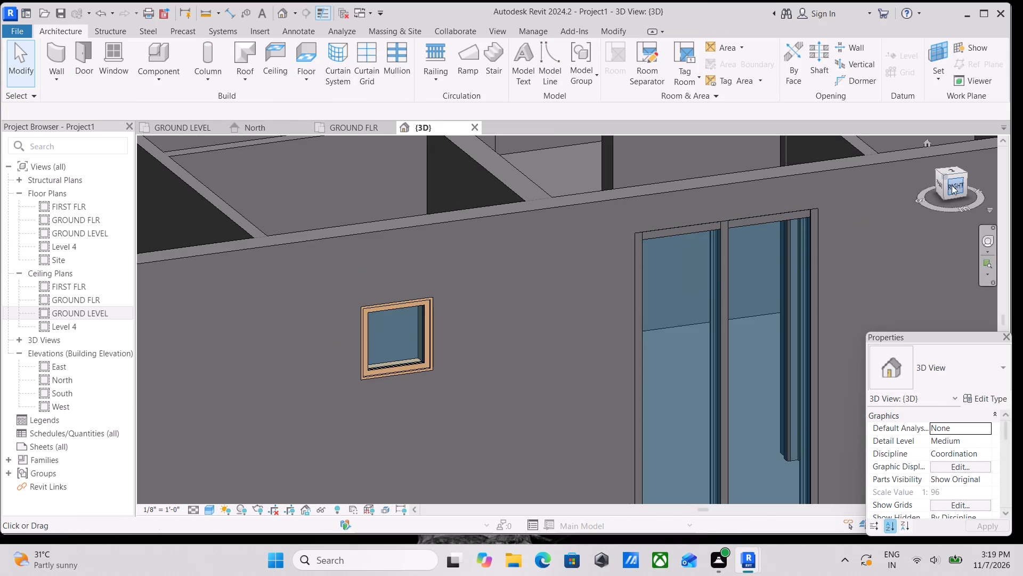
pyautogui.scroll(4, 694, 327)
pyautogui.scroll(2, 437, 335)
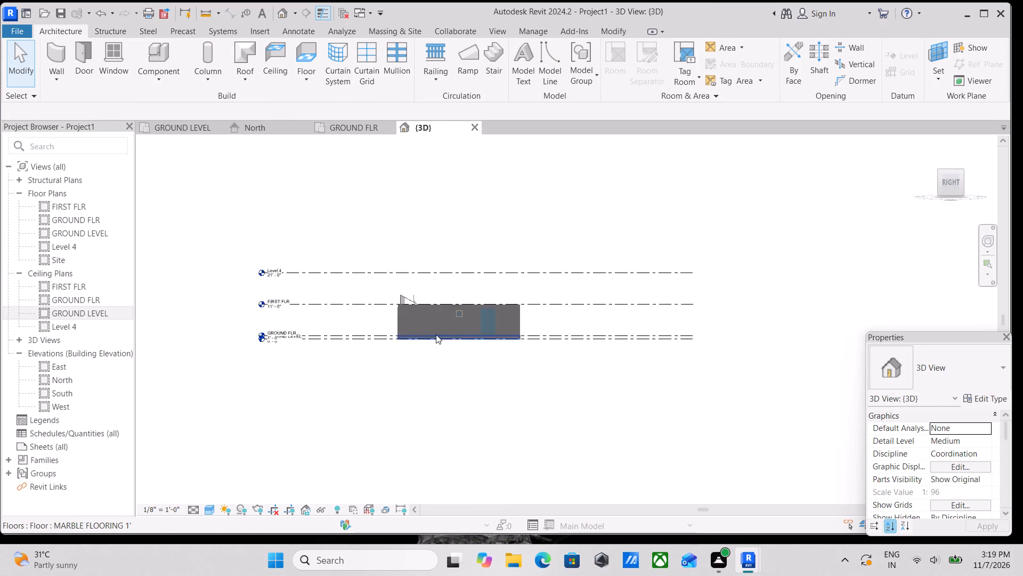
pyautogui.scroll(7, 436, 334)
pyautogui.scroll(5, 492, 313)
pyautogui.scroll(1, 565, 290)
pyautogui.moveTo(567, 290); pyautogui.dragTo(643, 362, button='middle')
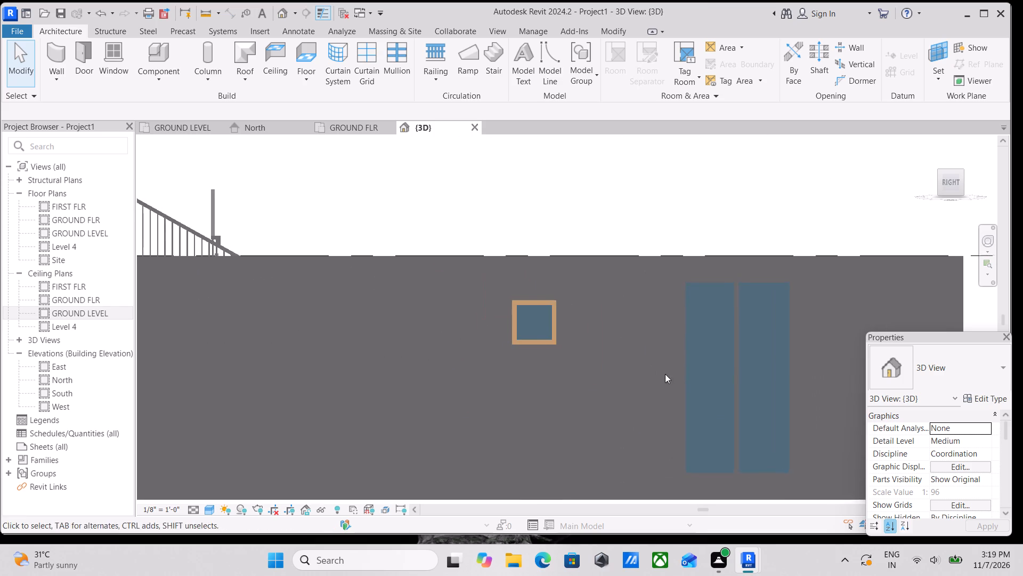
pyautogui.scroll(3, 741, 358)
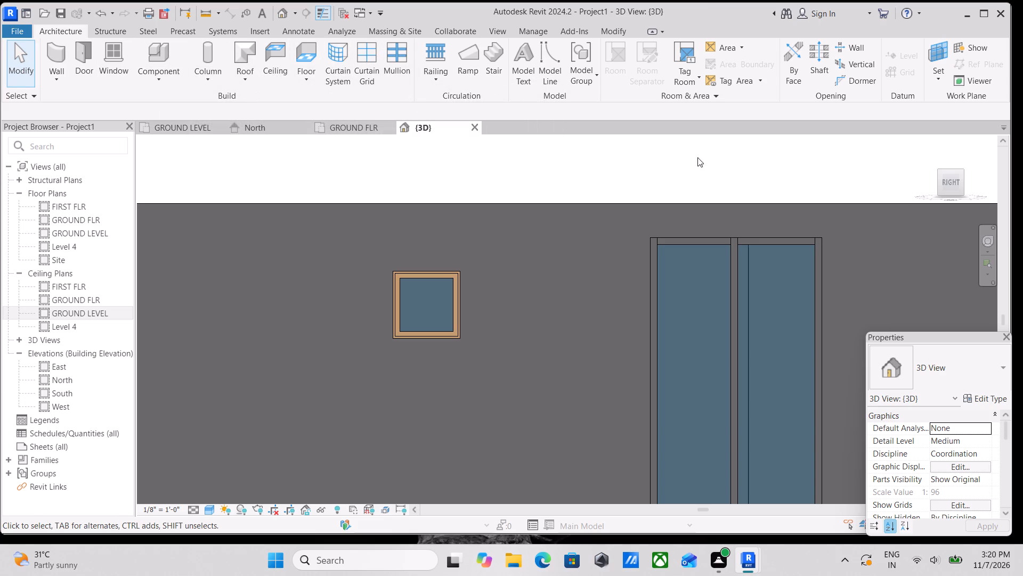
pyautogui.scroll(-3, 710, 273)
pyautogui.scroll(2, 745, 354)
pyautogui.moveTo(745, 351); pyautogui.dragTo(727, 289, button='middle')
pyautogui.scroll(3, 727, 290)
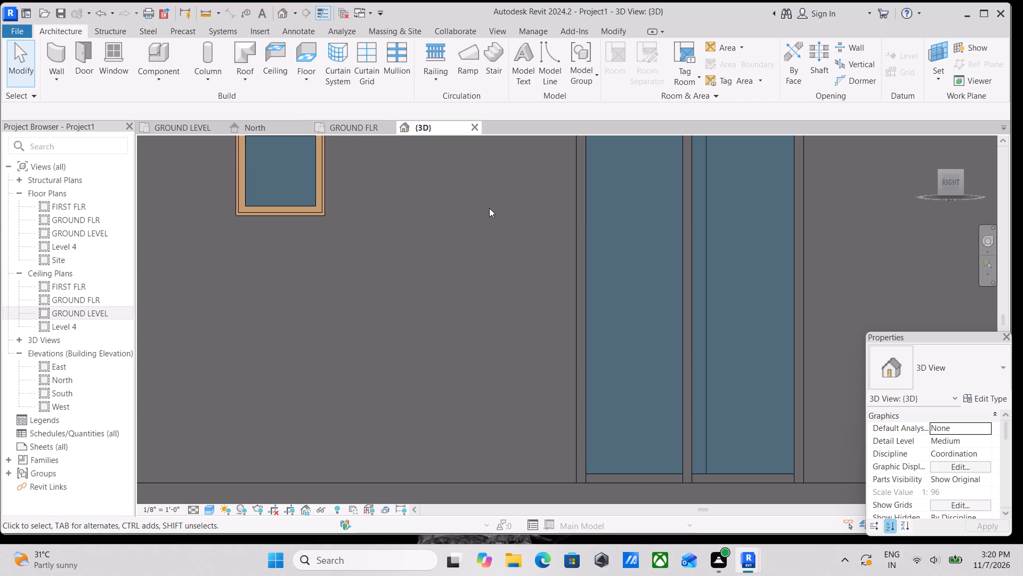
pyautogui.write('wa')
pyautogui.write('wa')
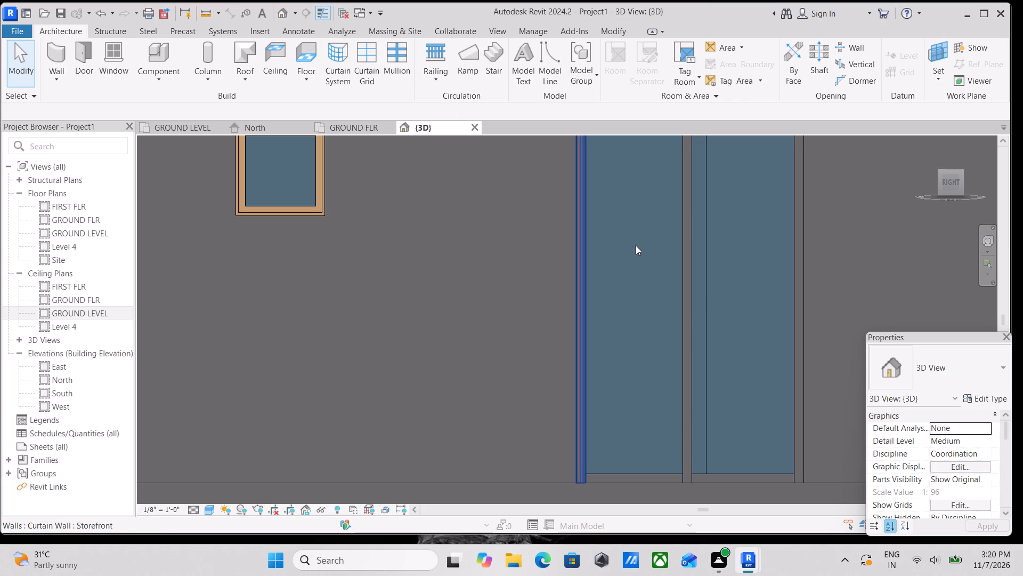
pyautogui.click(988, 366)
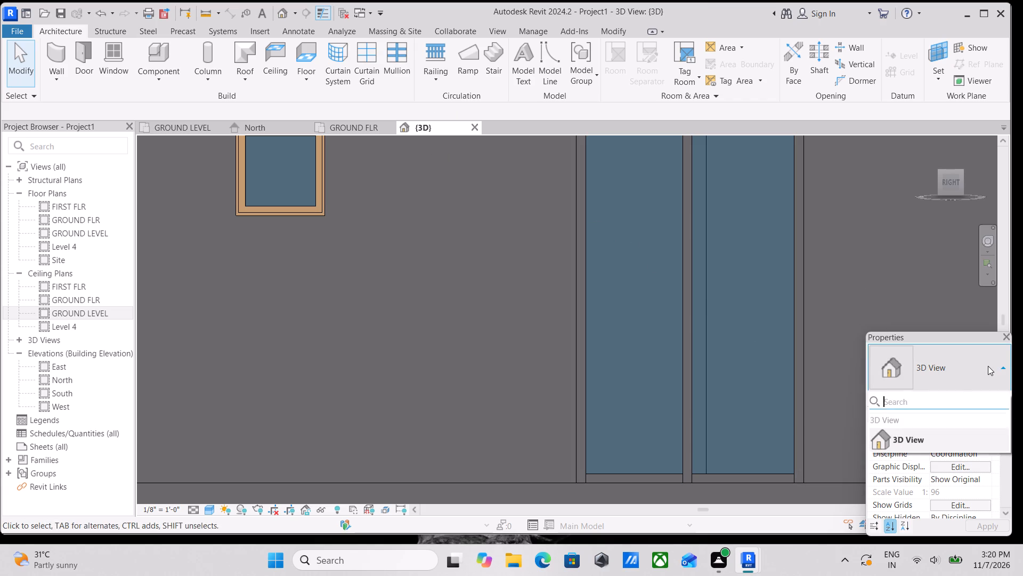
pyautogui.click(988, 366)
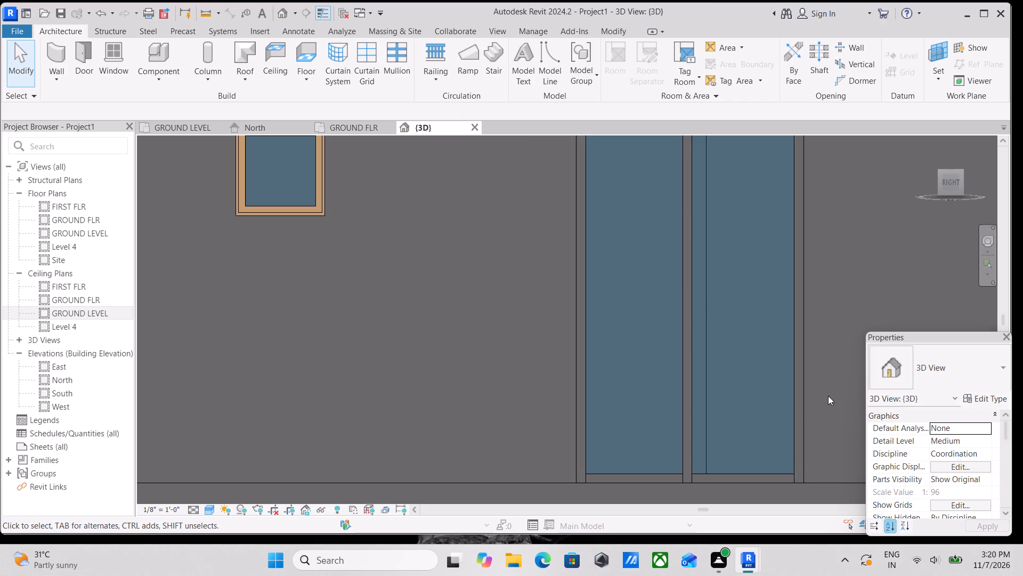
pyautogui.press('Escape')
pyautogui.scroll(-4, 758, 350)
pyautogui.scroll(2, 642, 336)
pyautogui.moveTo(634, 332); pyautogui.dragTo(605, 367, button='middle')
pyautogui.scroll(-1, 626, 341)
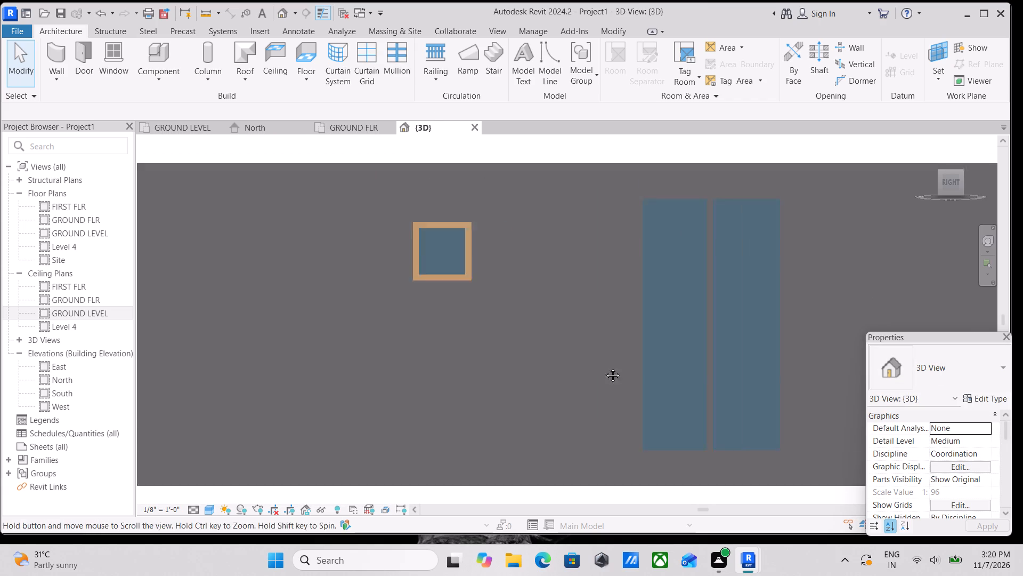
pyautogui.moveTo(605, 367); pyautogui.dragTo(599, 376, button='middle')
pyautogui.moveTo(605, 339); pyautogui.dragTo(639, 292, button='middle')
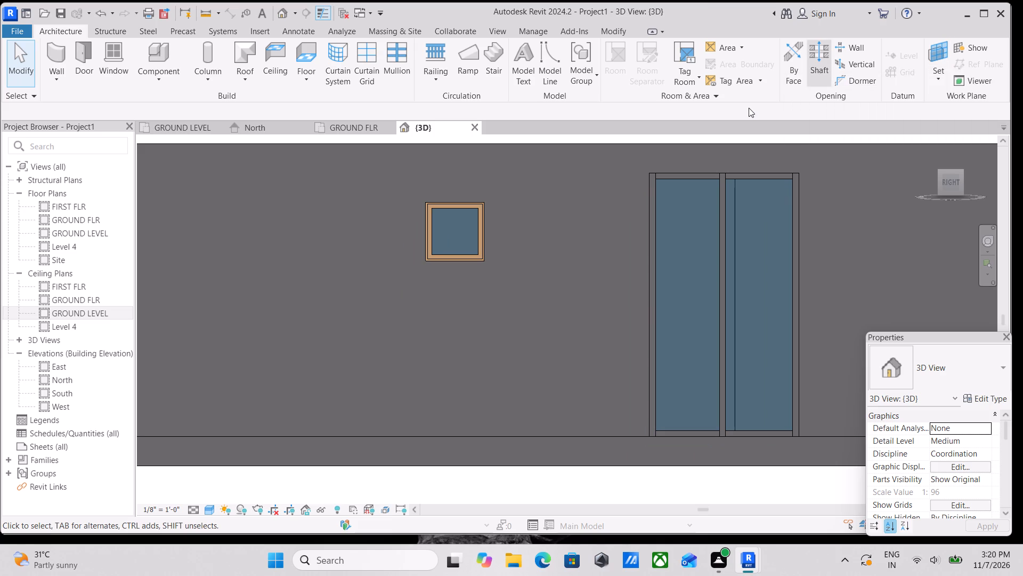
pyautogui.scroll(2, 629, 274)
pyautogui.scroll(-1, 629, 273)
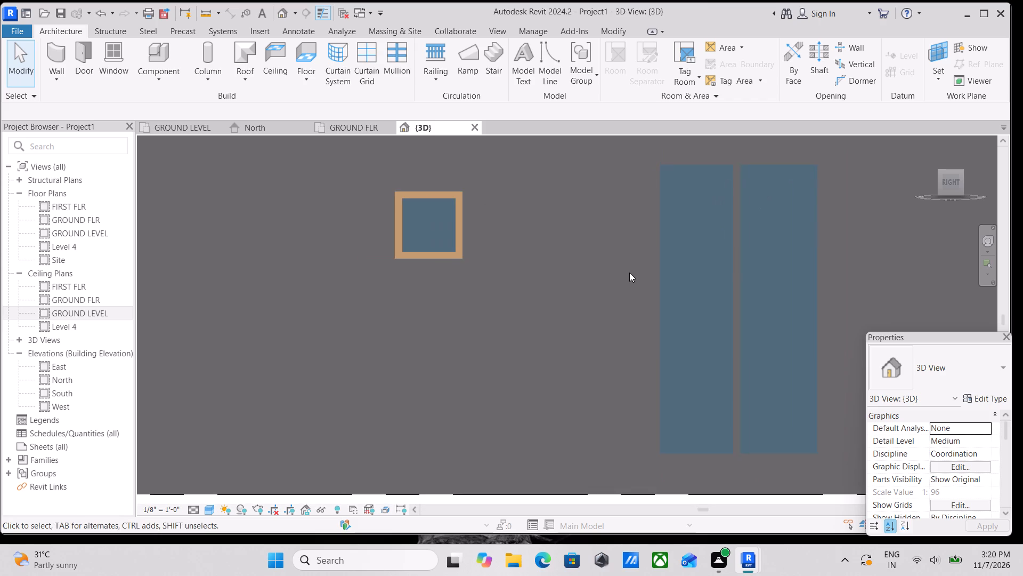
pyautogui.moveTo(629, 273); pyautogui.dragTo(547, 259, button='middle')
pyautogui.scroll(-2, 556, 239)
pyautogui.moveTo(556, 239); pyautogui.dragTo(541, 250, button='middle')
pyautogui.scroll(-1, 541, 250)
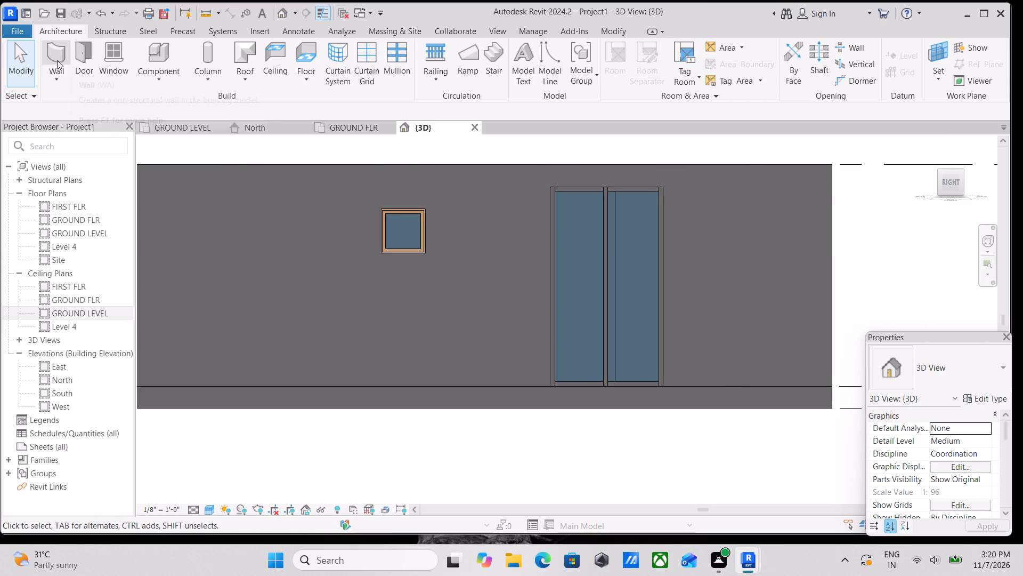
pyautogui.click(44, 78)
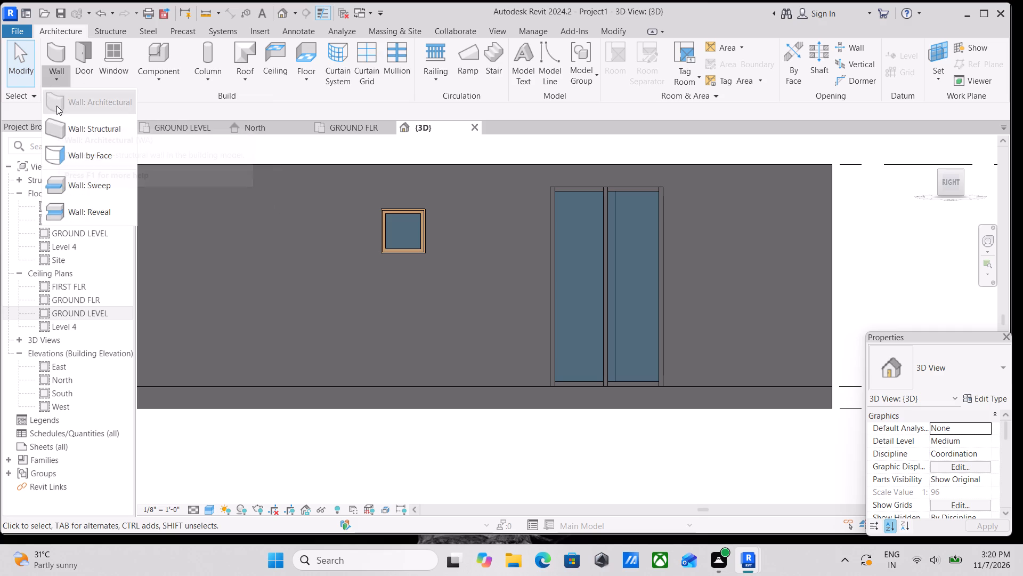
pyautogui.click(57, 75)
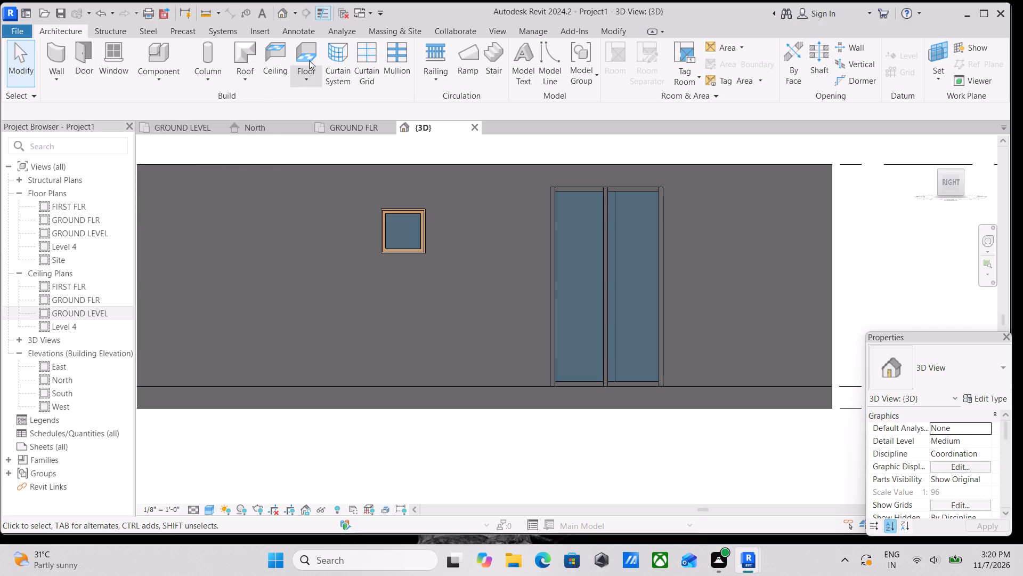
# Add a horizontal curtain grid line across both bays of the right-side wall's storefront window, in its upper third, using All Segments.
pyautogui.click(358, 65)
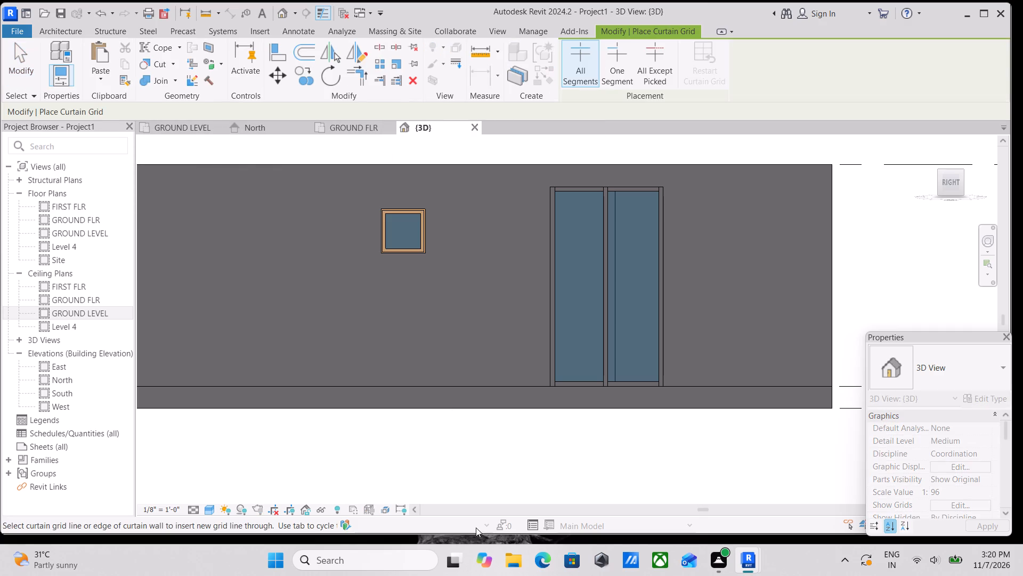
pyautogui.scroll(2, 650, 351)
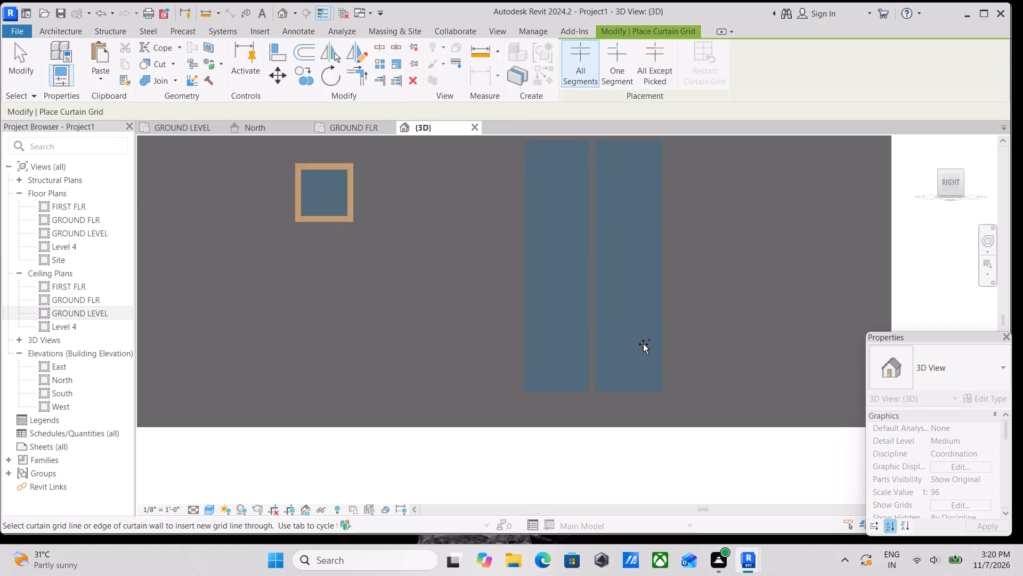
pyautogui.scroll(2, 643, 344)
pyautogui.scroll(-1, 621, 324)
pyautogui.scroll(-2, 591, 263)
pyautogui.middleClick(591, 263)
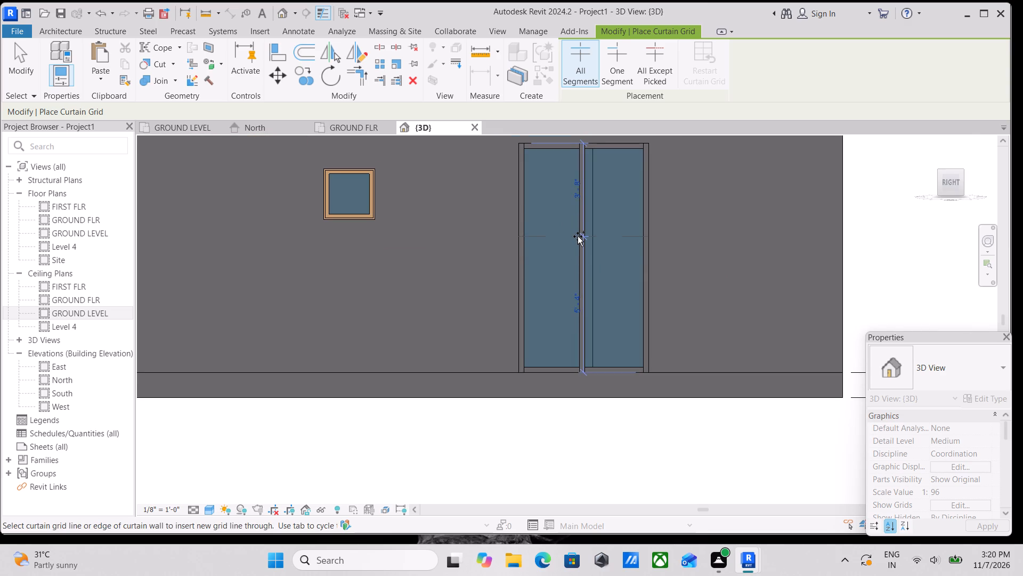
pyautogui.scroll(5, 586, 253)
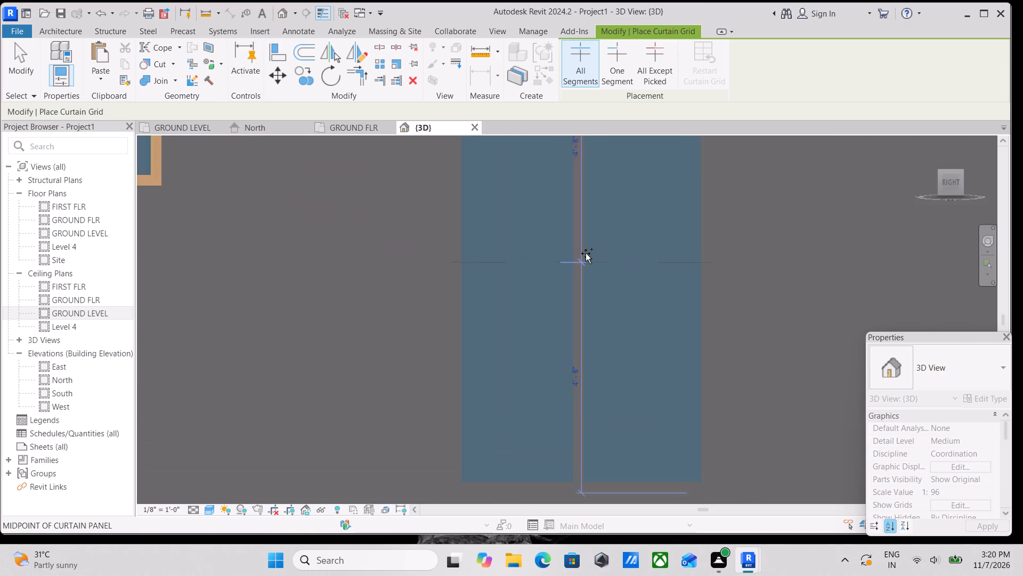
pyautogui.scroll(2, 586, 253)
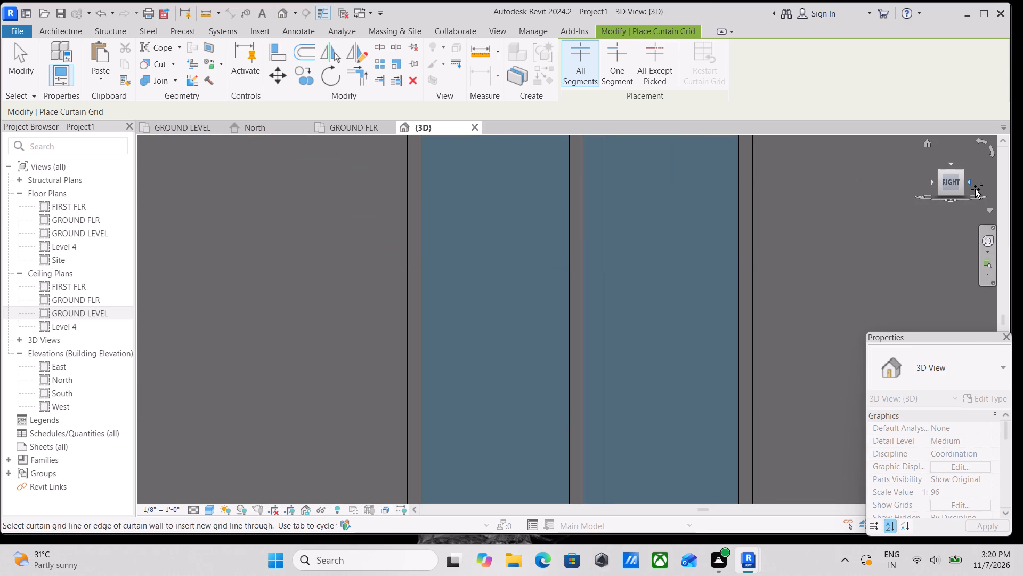
pyautogui.click(955, 188)
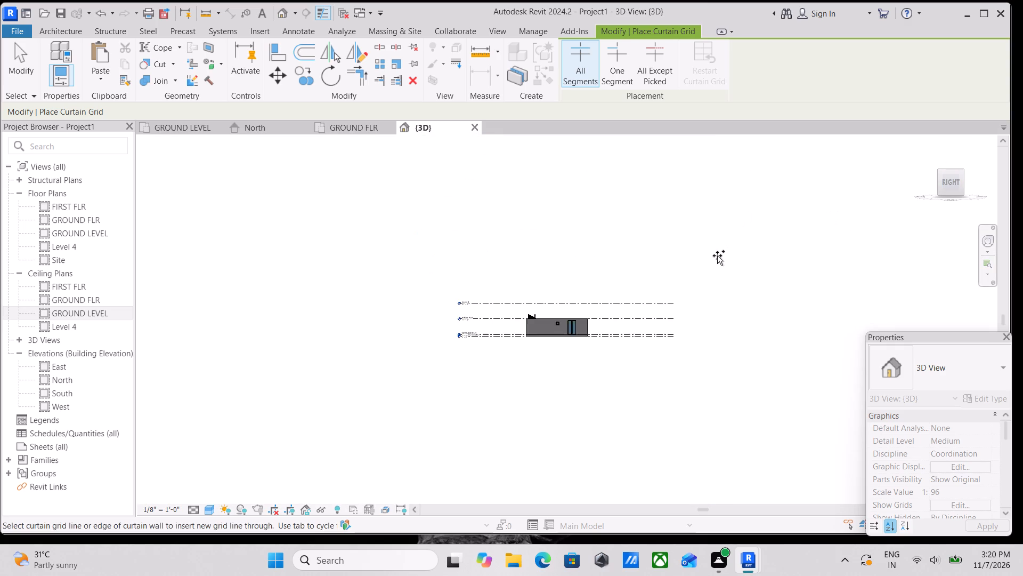
pyautogui.scroll(5, 702, 299)
pyautogui.scroll(10, 434, 337)
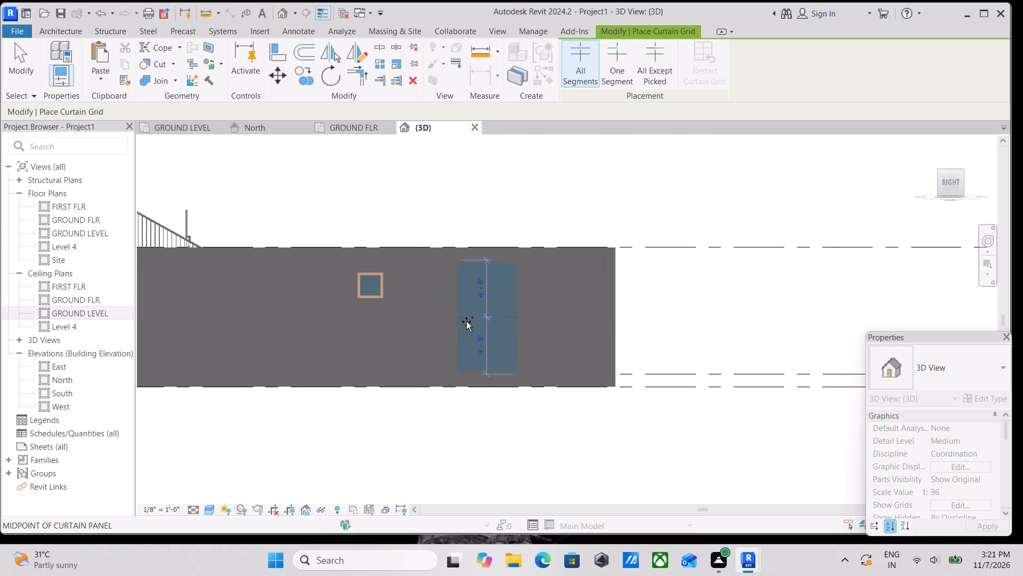
pyautogui.scroll(8, 478, 321)
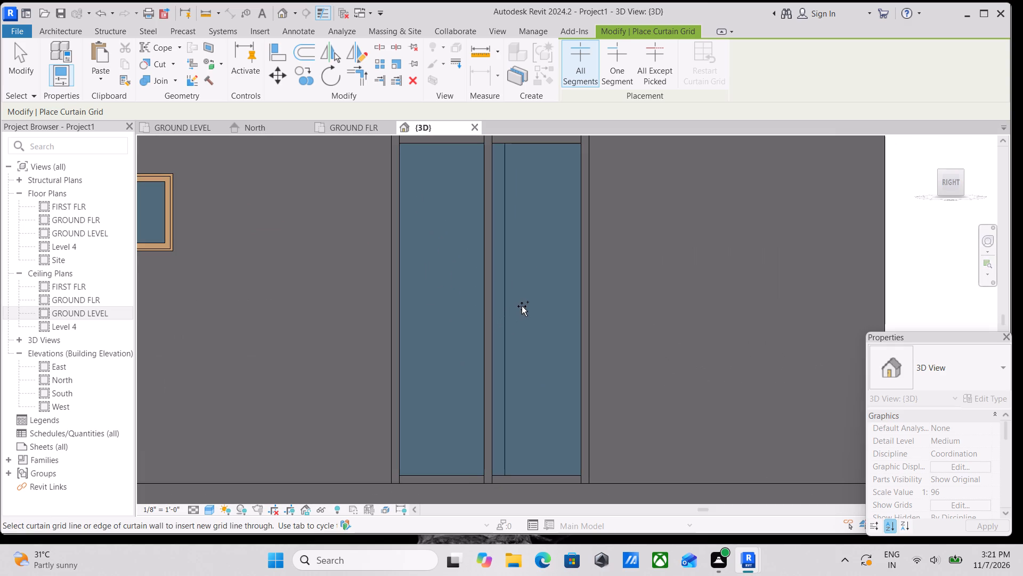
pyautogui.scroll(-3, 474, 293)
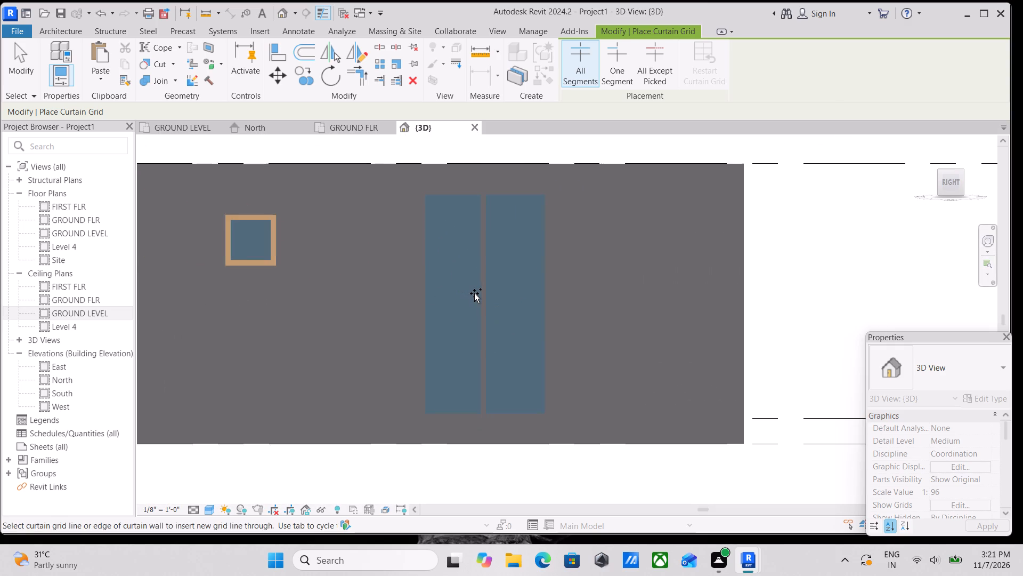
pyautogui.scroll(3, 478, 293)
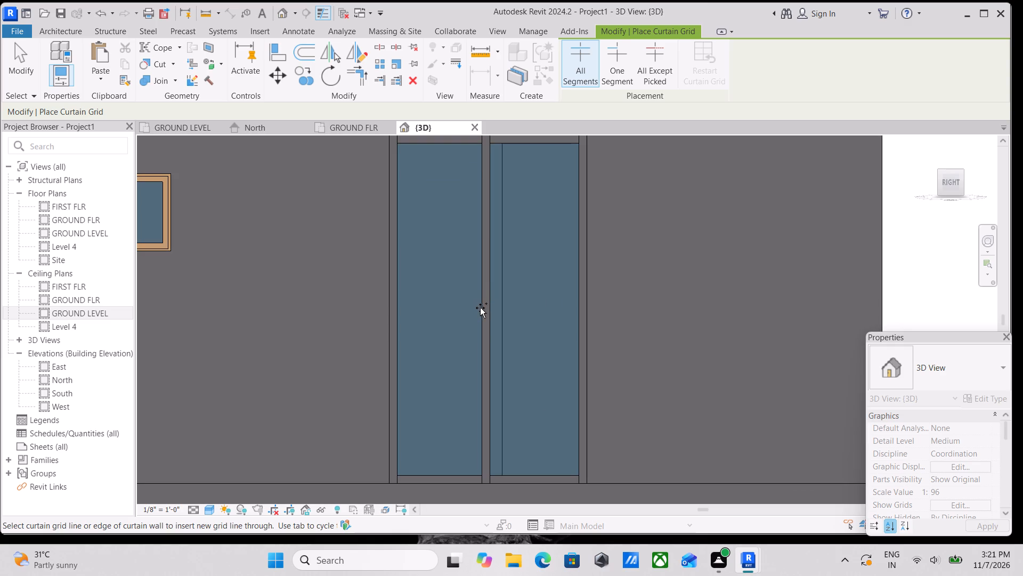
pyautogui.scroll(5, 480, 308)
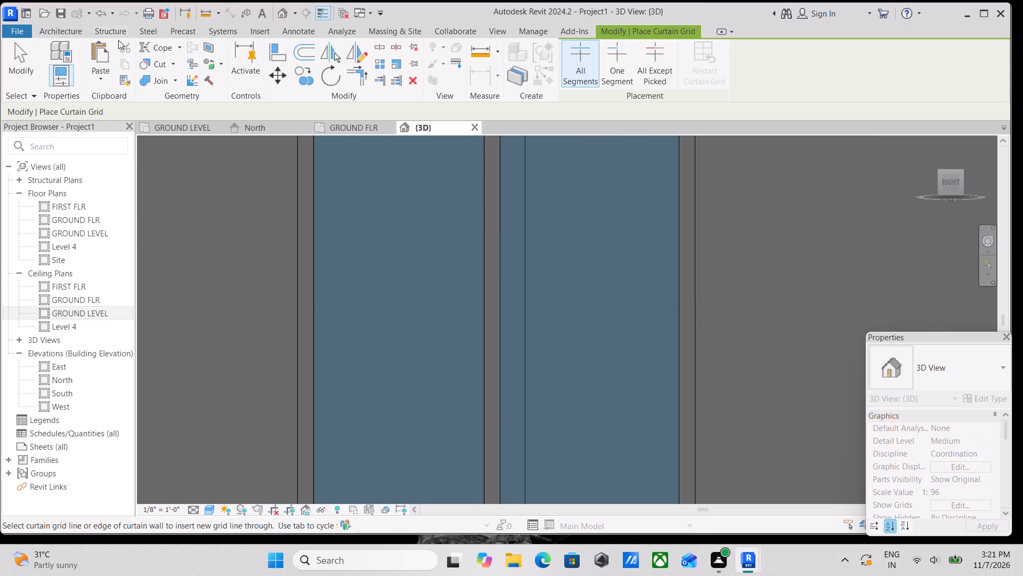
pyautogui.click(52, 28)
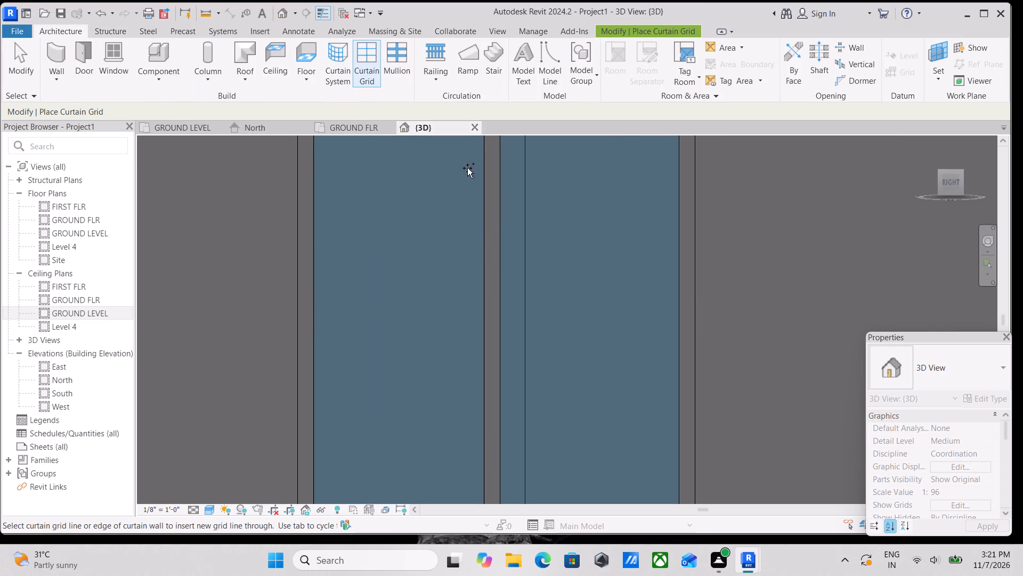
pyautogui.scroll(4, 509, 342)
pyautogui.scroll(-6, 508, 340)
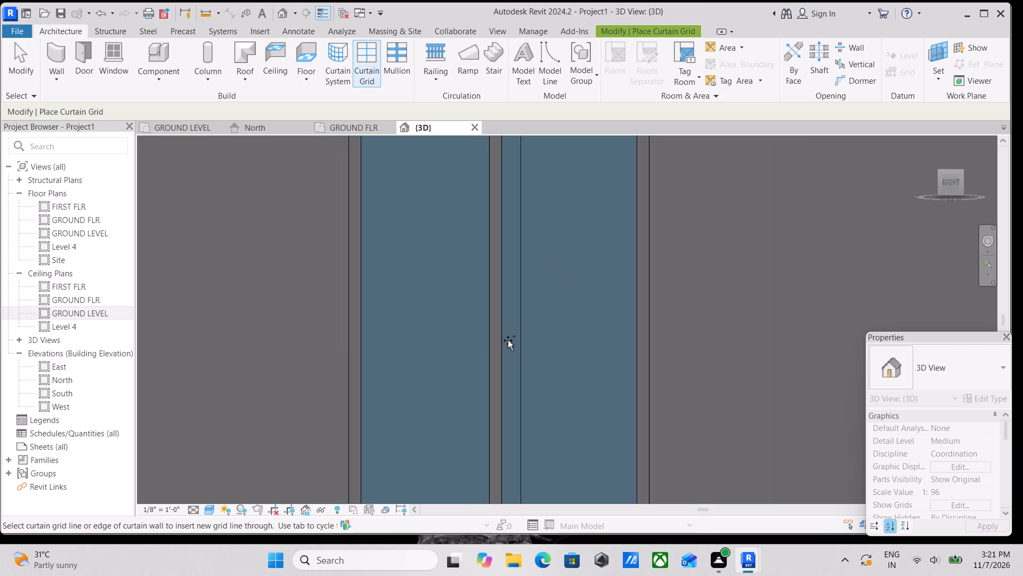
pyautogui.scroll(-4, 508, 340)
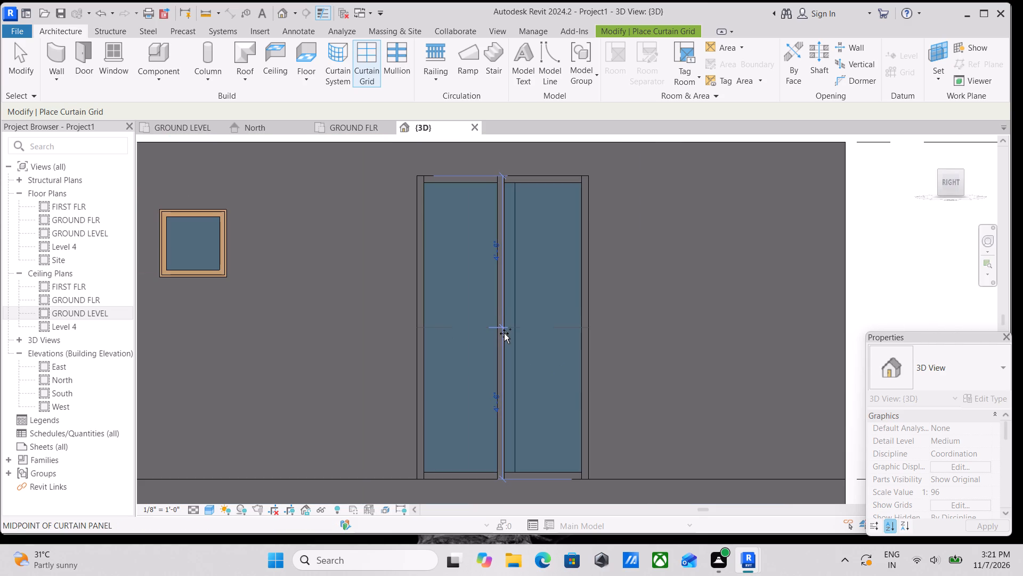
pyautogui.scroll(2, 506, 320)
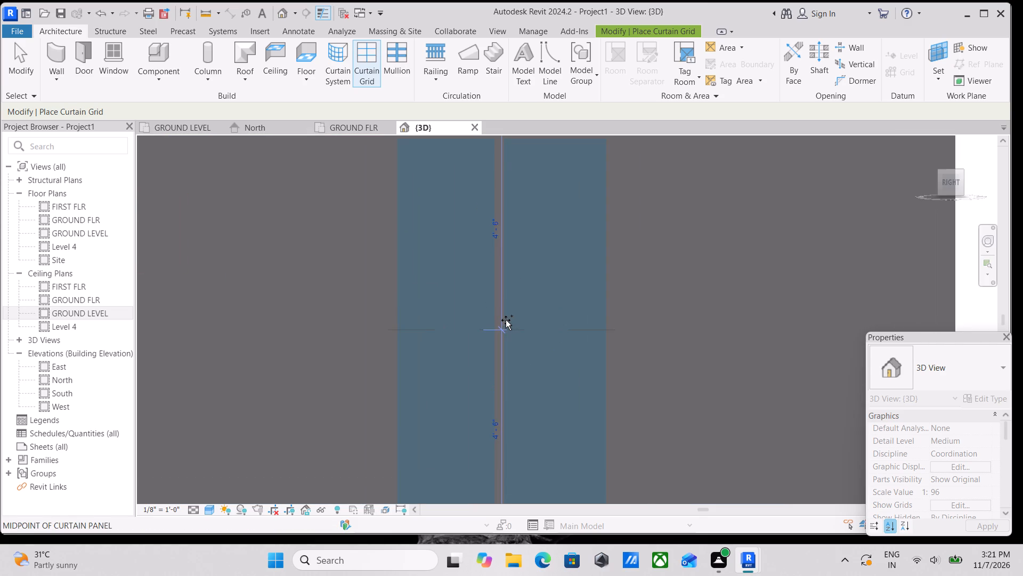
pyautogui.scroll(-1, 506, 323)
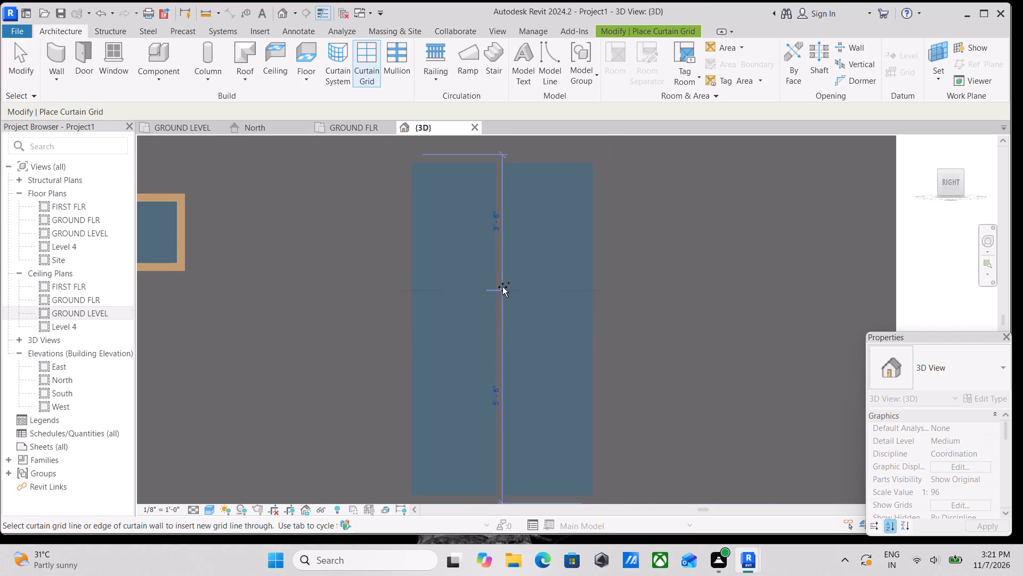
pyautogui.click(503, 258)
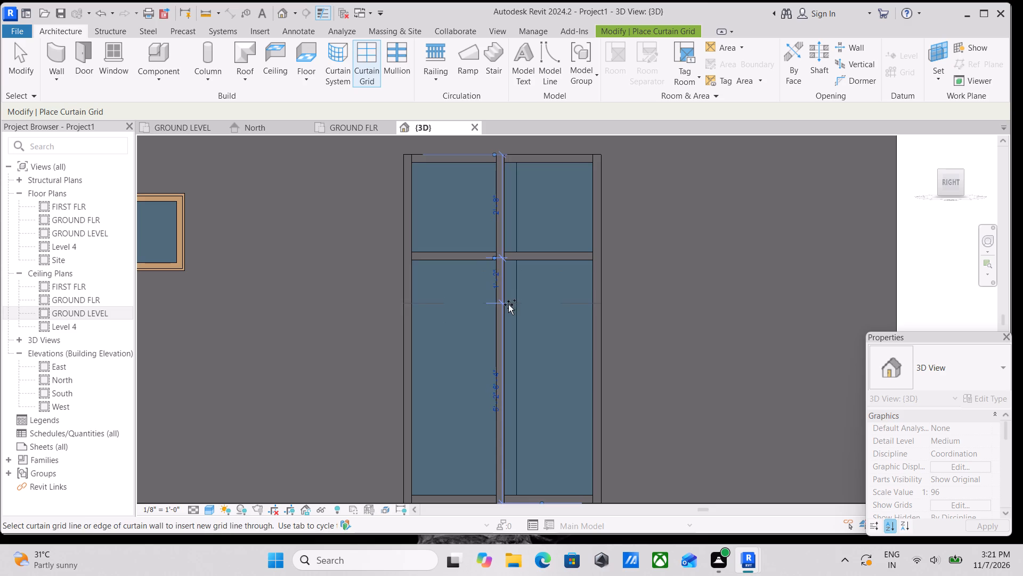
pyautogui.middleClick(508, 305)
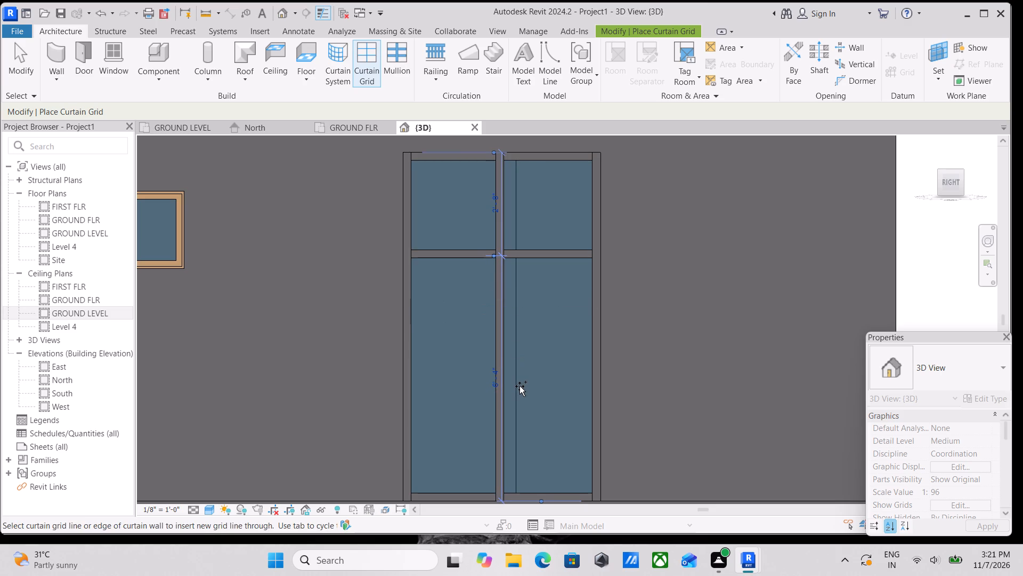
pyautogui.click(519, 386)
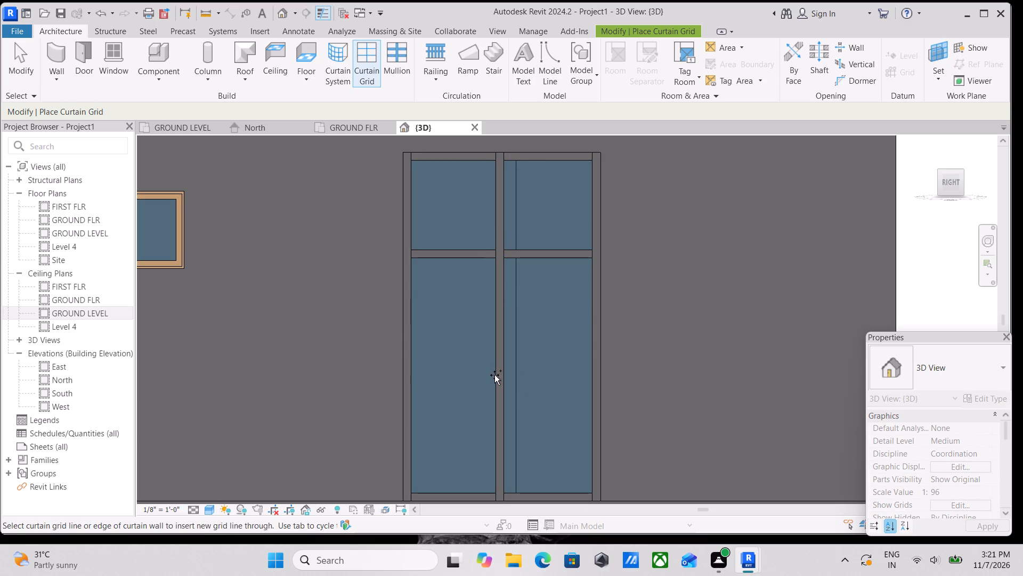
# Add a second horizontal curtain grid line across both bays of the right-side wall's storefront window, about 2'-10" above its base.
pyautogui.click(493, 387)
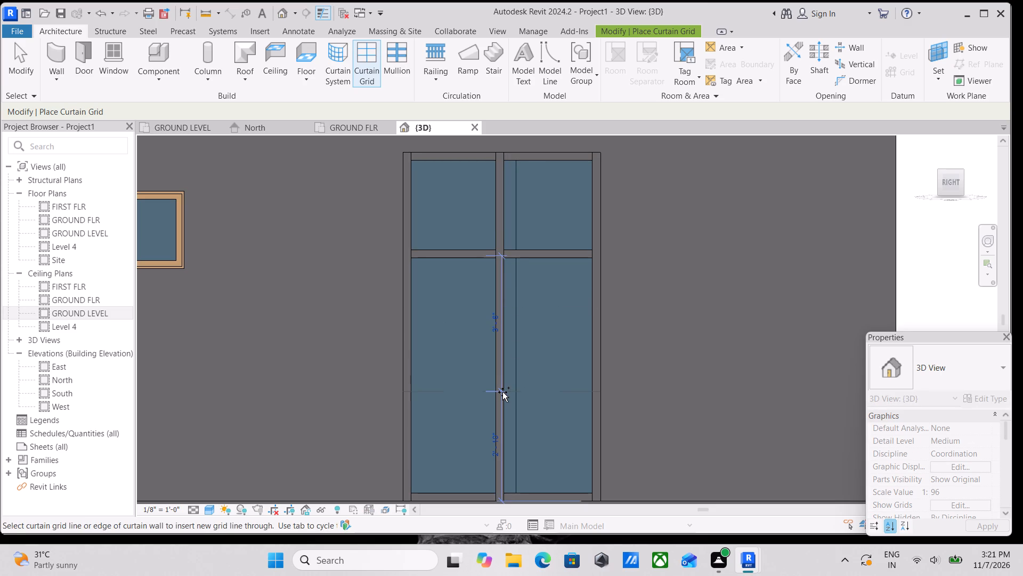
pyautogui.click(502, 392)
pyautogui.scroll(-6, 511, 365)
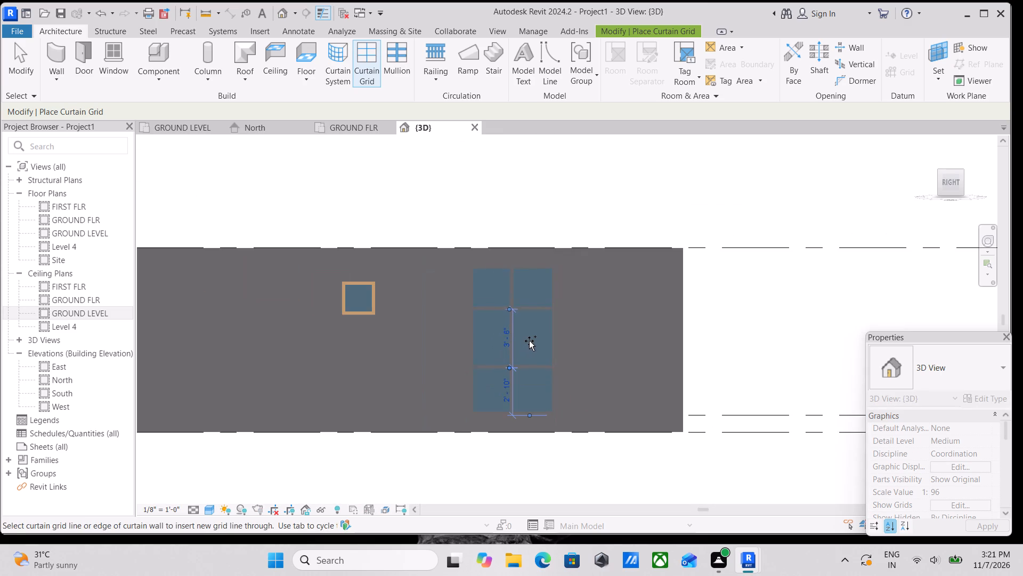
pyautogui.press('Escape')
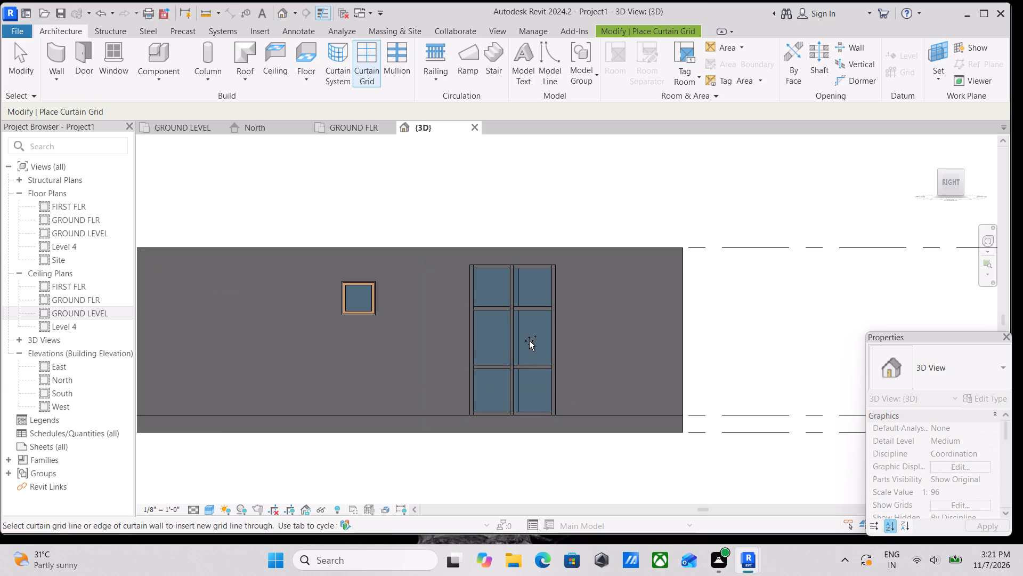
pyautogui.press('Escape')
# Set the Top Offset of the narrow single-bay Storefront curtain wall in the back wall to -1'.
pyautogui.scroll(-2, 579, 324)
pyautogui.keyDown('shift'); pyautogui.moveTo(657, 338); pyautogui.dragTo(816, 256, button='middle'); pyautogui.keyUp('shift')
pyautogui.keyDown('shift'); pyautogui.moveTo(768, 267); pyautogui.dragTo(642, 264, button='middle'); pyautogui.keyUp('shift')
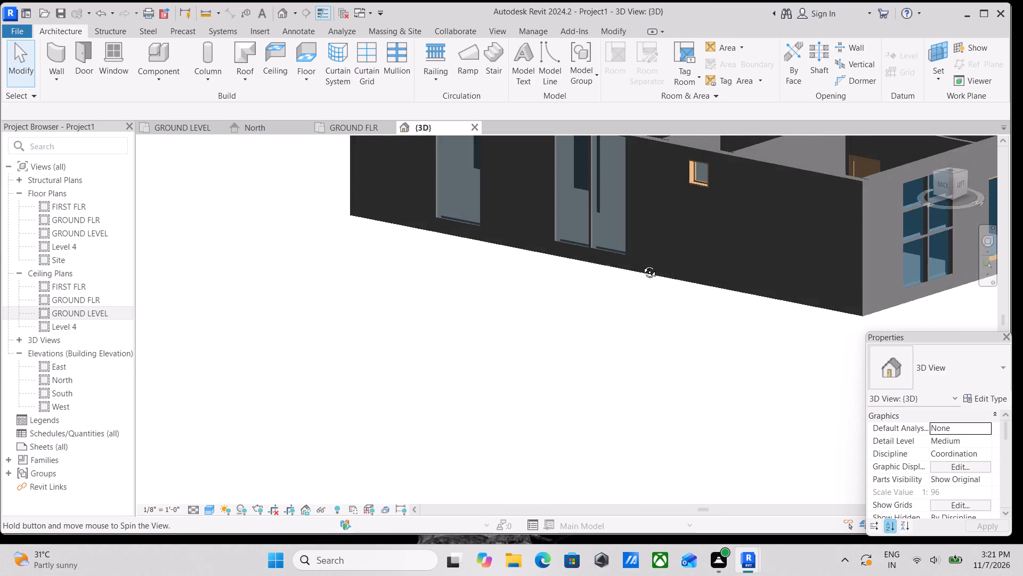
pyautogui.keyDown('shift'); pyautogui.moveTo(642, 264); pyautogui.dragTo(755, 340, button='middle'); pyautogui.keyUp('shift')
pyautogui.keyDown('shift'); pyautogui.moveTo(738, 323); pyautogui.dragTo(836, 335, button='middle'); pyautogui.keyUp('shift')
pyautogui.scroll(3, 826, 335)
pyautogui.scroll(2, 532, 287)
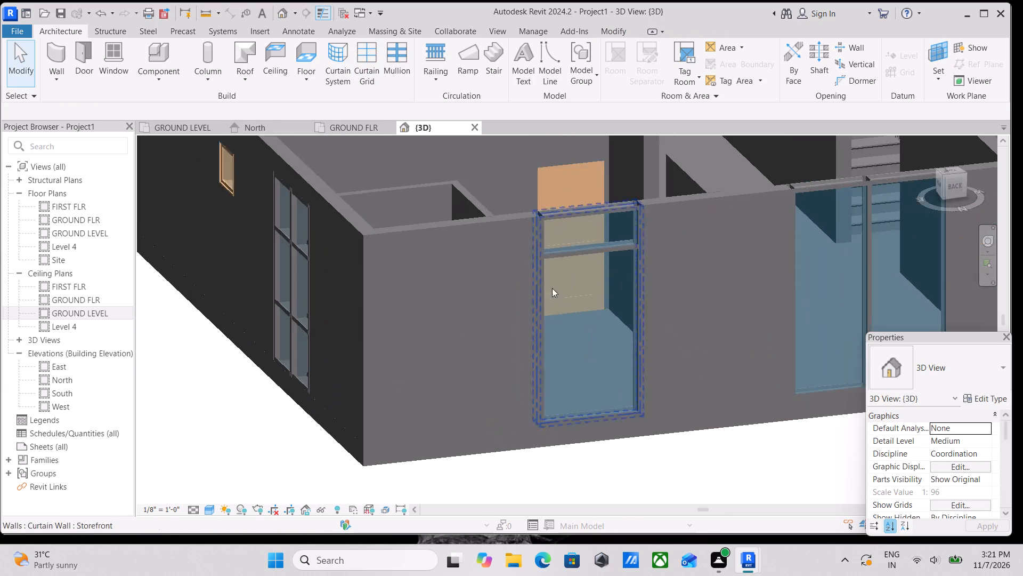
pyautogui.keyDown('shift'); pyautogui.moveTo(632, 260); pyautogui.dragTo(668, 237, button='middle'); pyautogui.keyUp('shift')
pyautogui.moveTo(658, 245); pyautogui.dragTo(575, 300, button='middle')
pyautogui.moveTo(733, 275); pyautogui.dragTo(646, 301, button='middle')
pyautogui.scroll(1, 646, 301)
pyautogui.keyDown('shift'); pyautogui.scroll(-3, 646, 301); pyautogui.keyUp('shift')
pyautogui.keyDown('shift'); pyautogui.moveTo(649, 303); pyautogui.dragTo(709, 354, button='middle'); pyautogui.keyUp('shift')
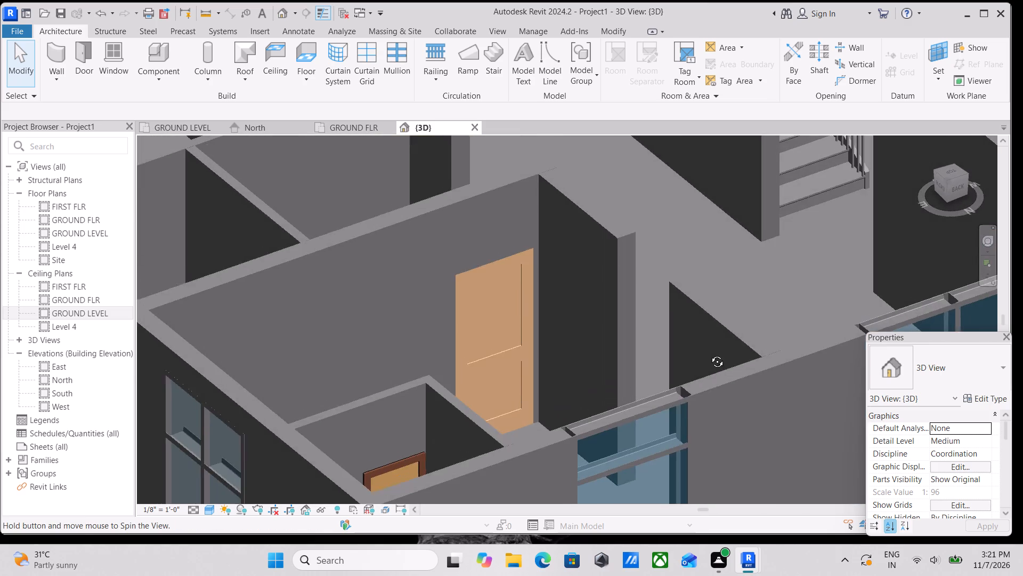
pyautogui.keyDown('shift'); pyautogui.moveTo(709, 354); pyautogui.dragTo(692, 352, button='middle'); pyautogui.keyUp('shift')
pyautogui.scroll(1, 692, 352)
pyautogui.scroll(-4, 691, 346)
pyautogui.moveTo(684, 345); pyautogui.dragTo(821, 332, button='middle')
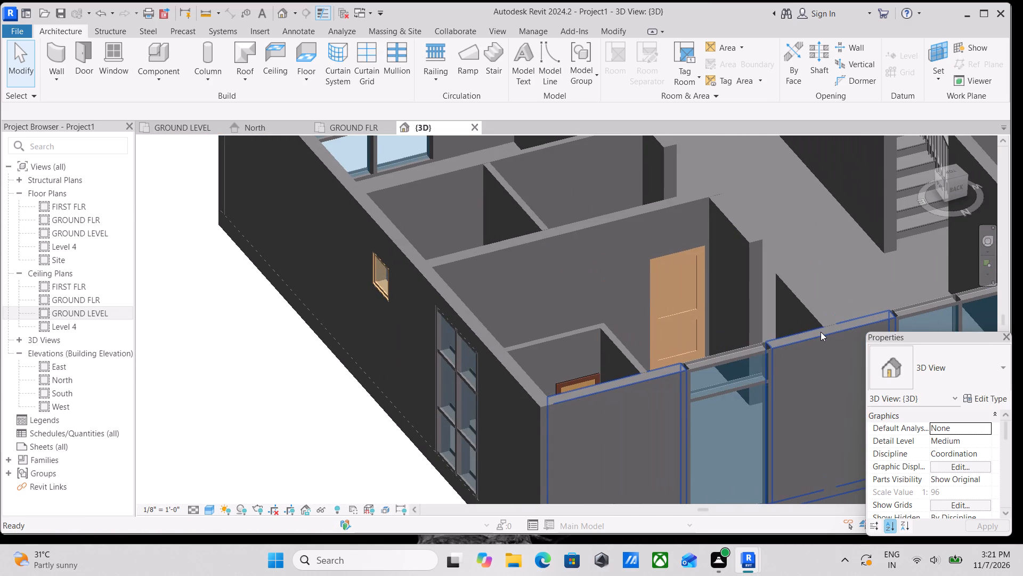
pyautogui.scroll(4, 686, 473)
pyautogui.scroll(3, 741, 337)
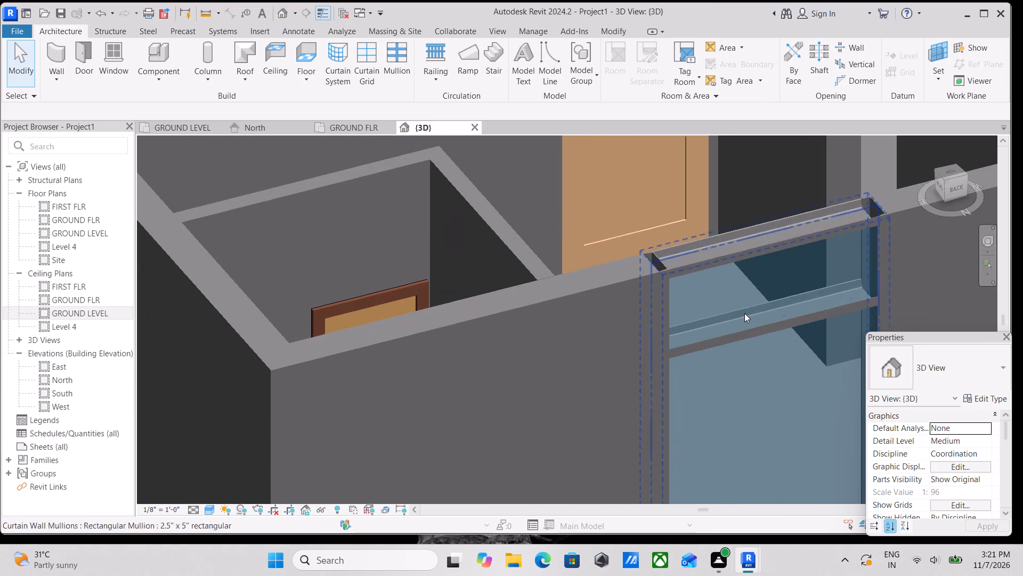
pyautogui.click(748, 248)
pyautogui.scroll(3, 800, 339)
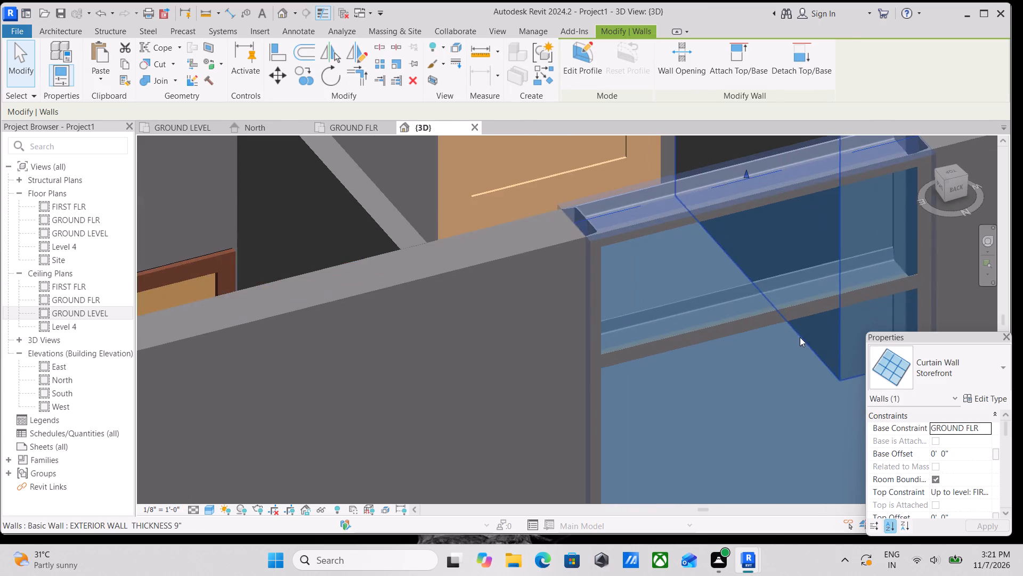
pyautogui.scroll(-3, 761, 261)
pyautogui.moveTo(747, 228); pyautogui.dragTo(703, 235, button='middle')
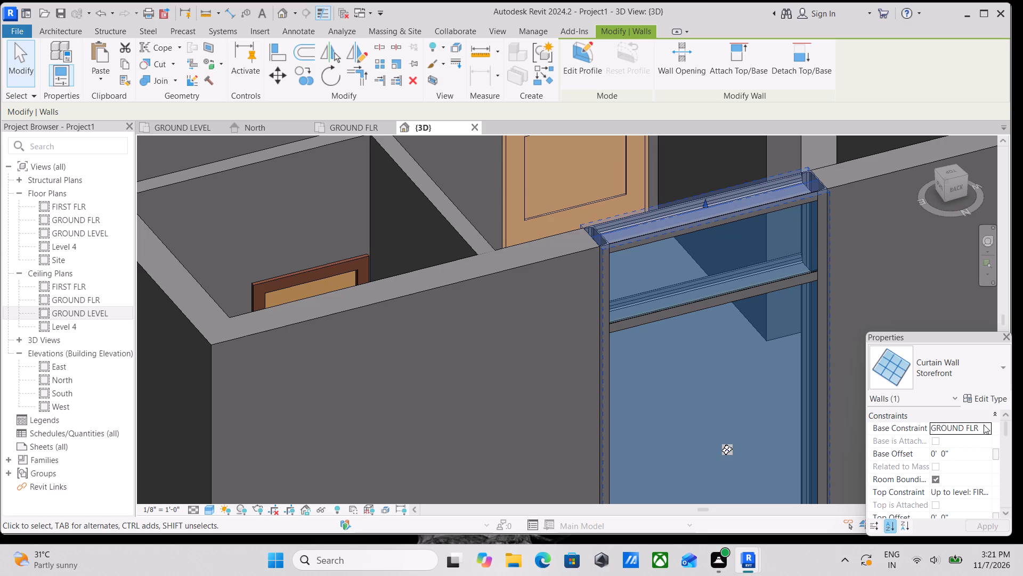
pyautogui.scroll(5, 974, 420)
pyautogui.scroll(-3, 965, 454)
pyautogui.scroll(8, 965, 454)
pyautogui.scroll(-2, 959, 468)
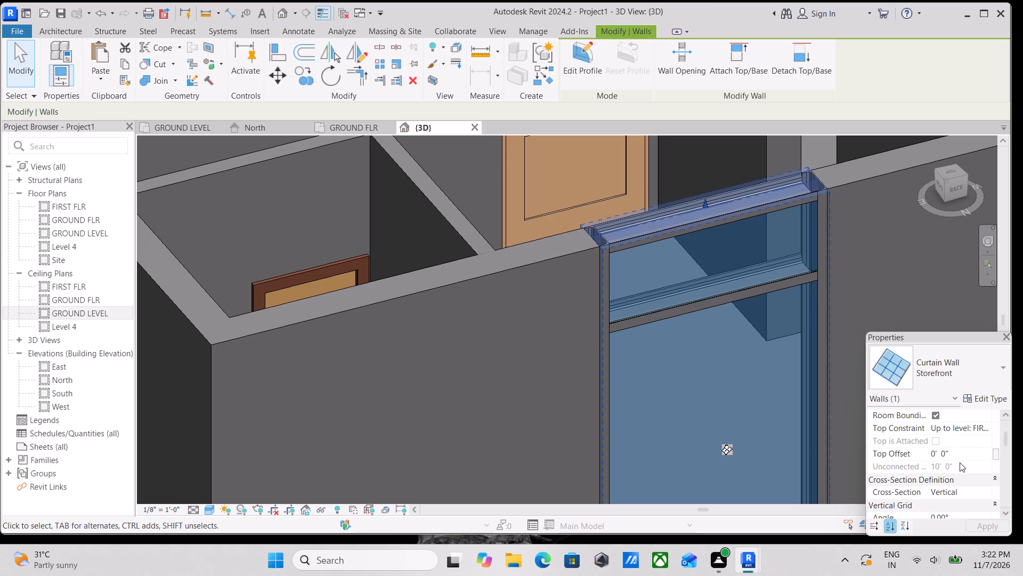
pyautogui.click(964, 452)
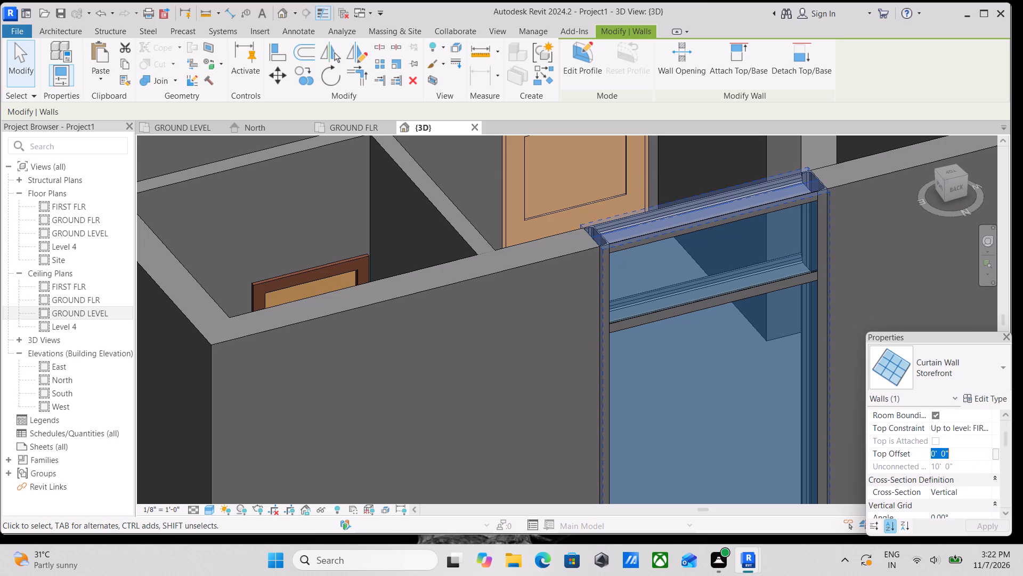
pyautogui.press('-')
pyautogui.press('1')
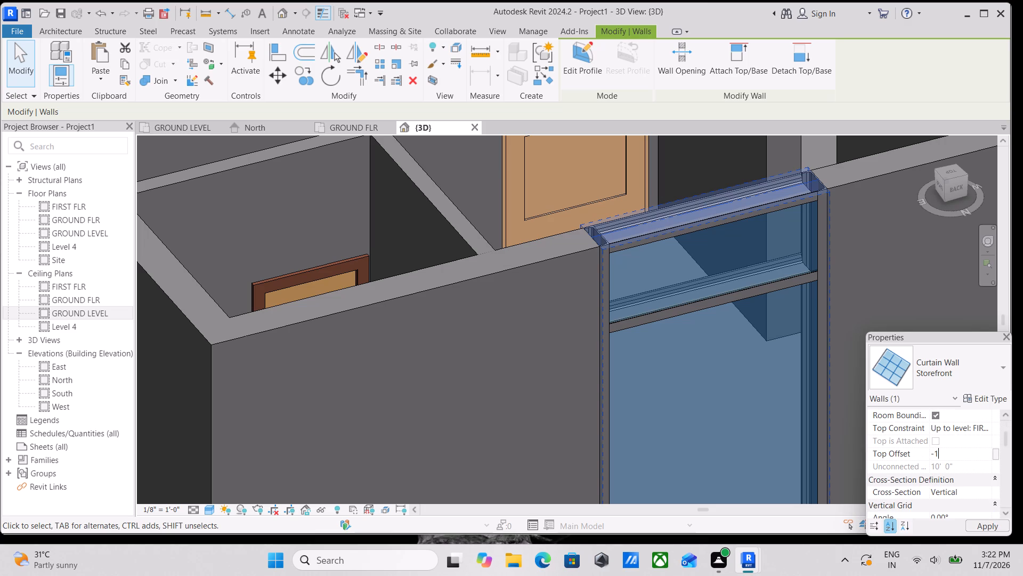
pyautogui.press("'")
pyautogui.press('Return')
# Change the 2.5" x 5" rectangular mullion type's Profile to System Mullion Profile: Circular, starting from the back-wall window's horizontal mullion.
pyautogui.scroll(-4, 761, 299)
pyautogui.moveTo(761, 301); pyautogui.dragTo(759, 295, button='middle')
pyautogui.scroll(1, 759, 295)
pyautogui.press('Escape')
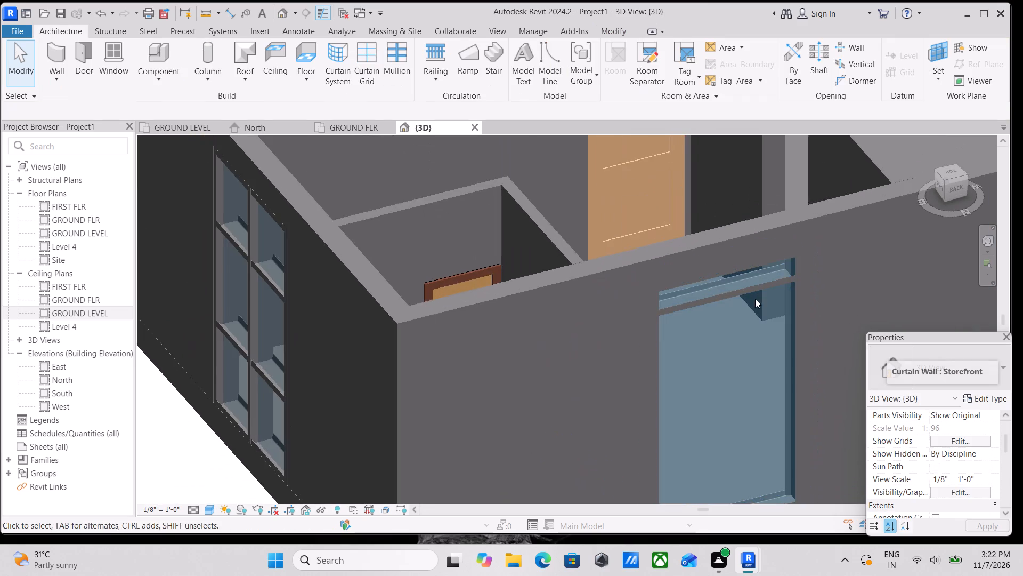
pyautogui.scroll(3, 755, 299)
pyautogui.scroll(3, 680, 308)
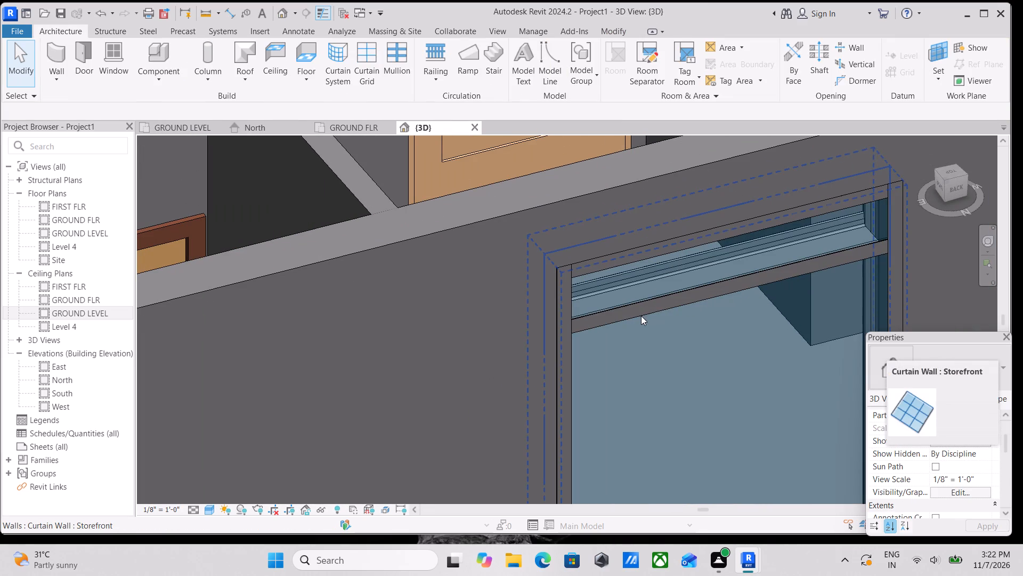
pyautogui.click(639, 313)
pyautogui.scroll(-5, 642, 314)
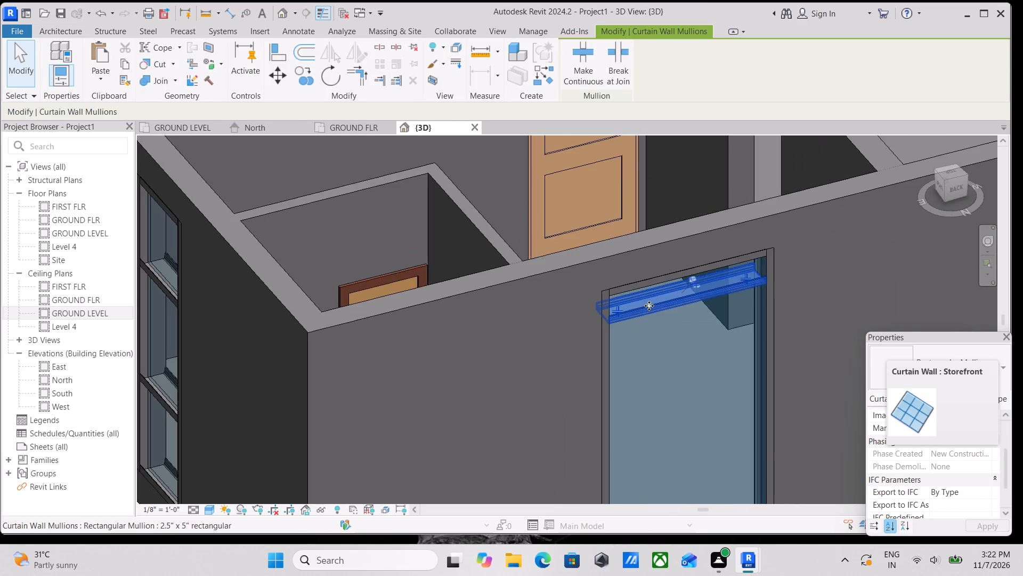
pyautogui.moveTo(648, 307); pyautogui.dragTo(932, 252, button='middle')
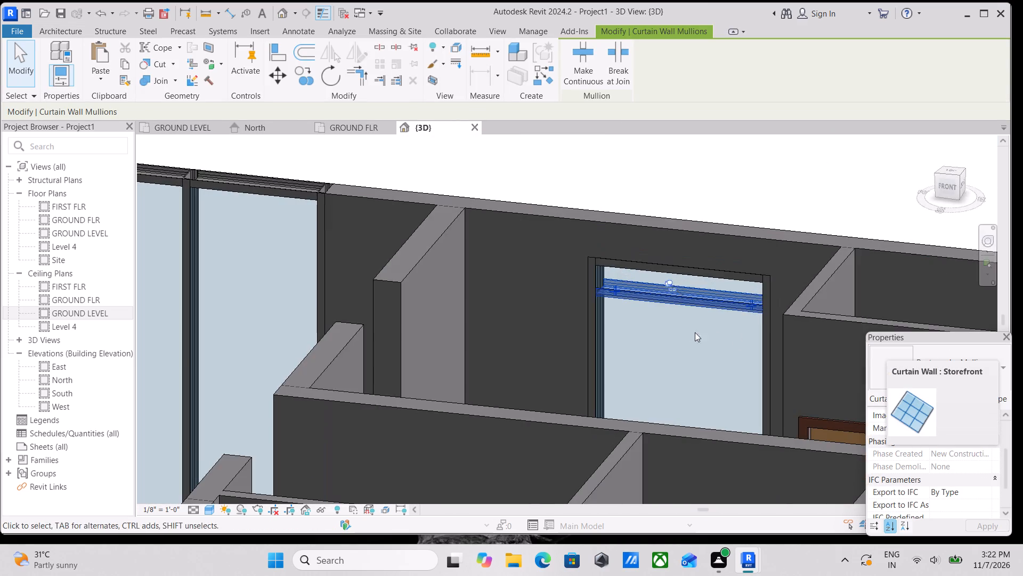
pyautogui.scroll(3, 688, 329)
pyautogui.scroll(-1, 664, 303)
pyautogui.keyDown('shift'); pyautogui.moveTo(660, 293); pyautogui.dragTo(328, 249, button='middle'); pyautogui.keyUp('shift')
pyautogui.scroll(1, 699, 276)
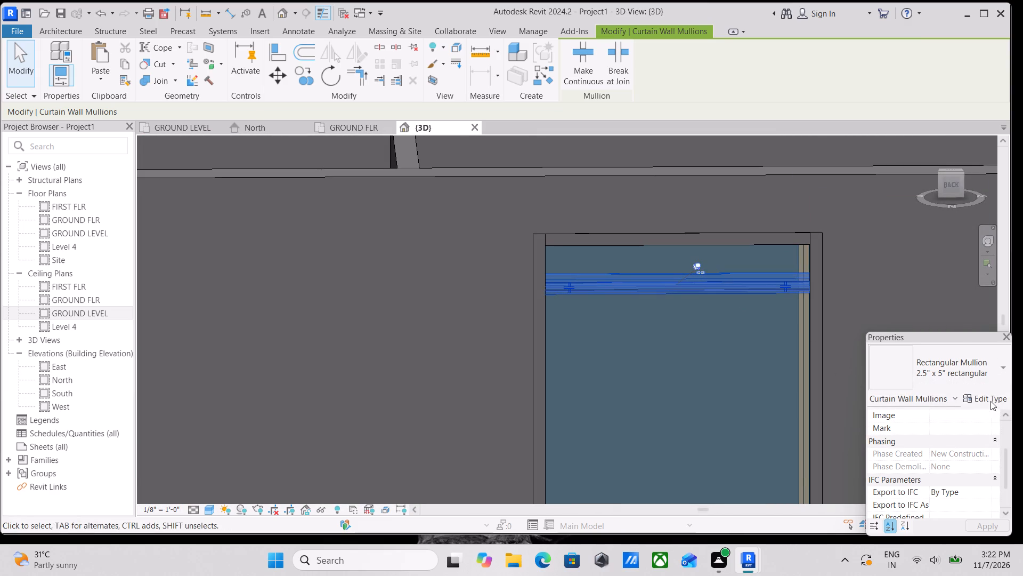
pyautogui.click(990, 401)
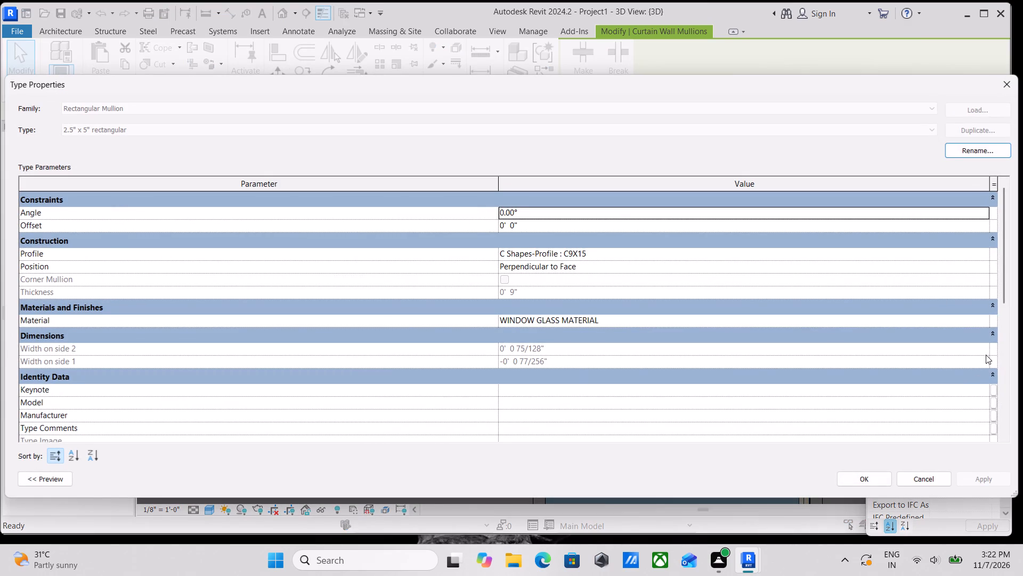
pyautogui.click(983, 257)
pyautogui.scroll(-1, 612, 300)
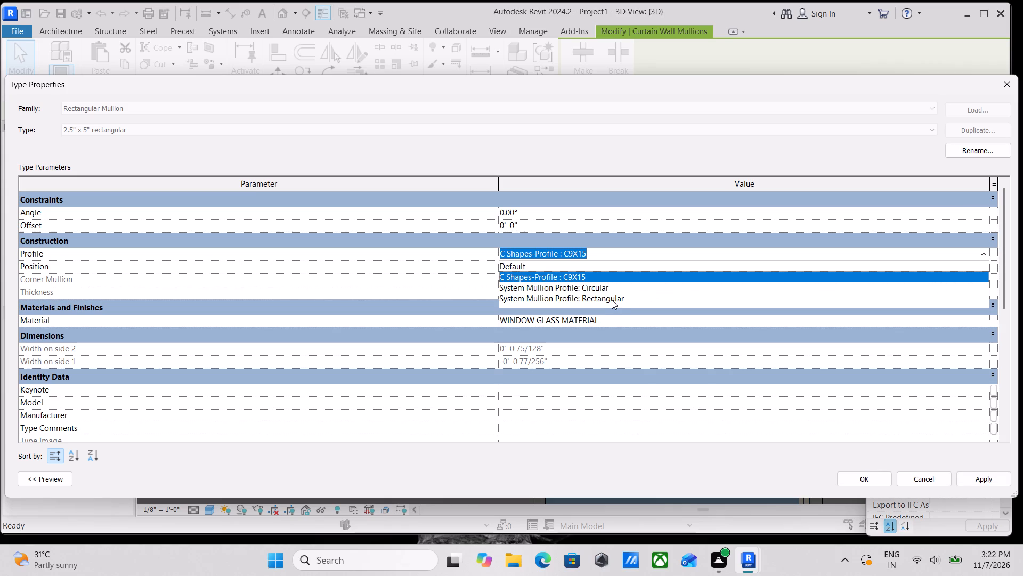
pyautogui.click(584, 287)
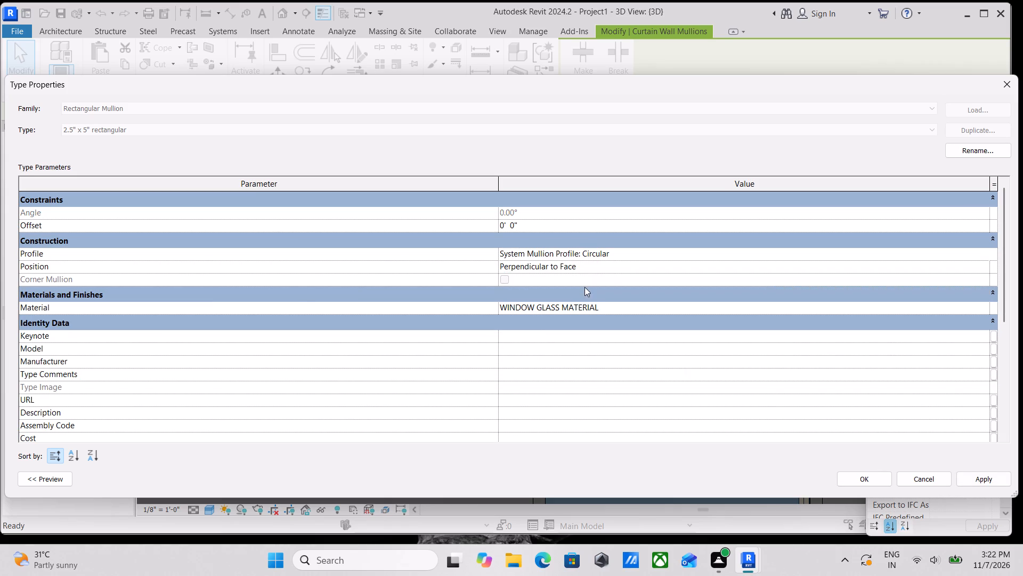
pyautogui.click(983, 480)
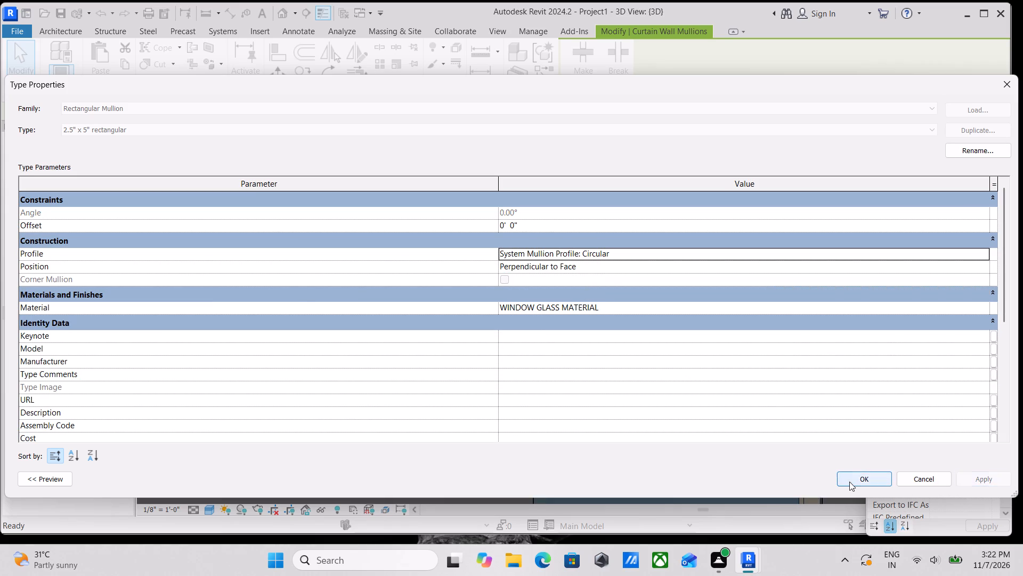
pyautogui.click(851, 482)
# Examine the mullions and the horizontal grid line of the back-wall storefront window with the circular profile applied.
pyautogui.scroll(-2, 776, 435)
pyautogui.scroll(-3, 696, 361)
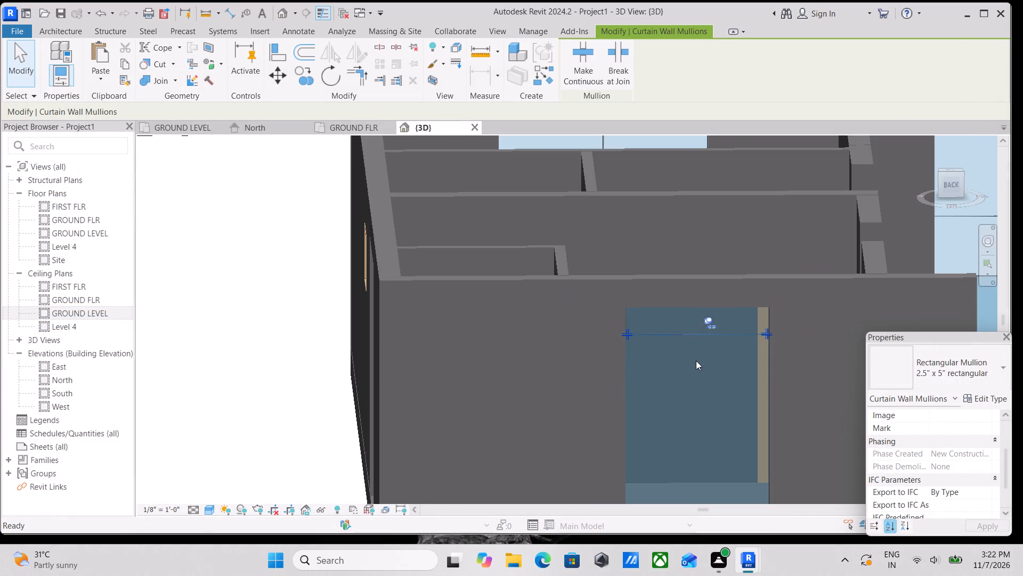
pyautogui.scroll(-2, 696, 361)
pyautogui.press('Escape')
pyautogui.scroll(-1, 650, 373)
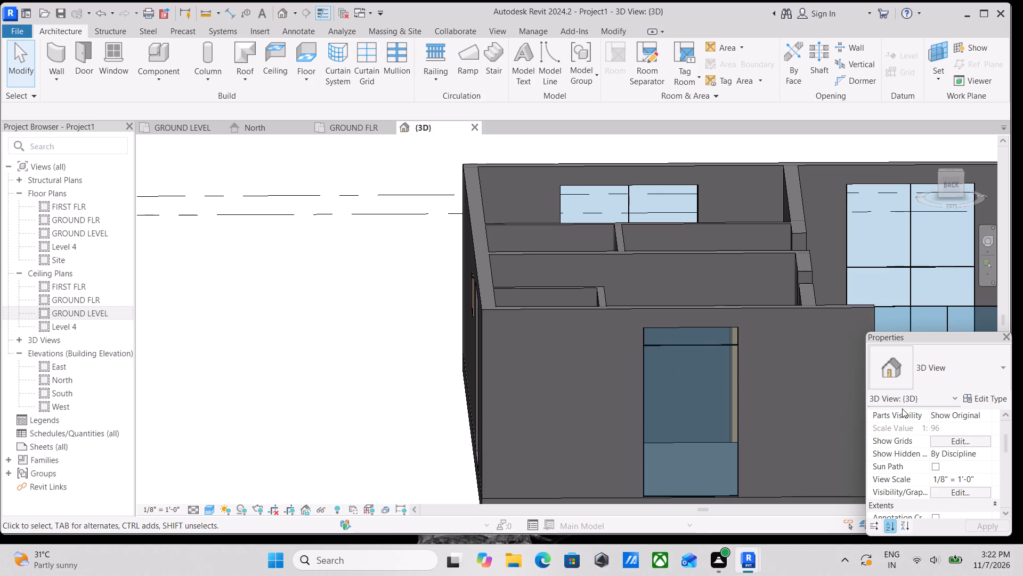
pyautogui.scroll(2, 775, 359)
pyautogui.scroll(-4, 770, 363)
pyautogui.moveTo(726, 364); pyautogui.dragTo(611, 378, button='middle')
pyautogui.scroll(3, 611, 378)
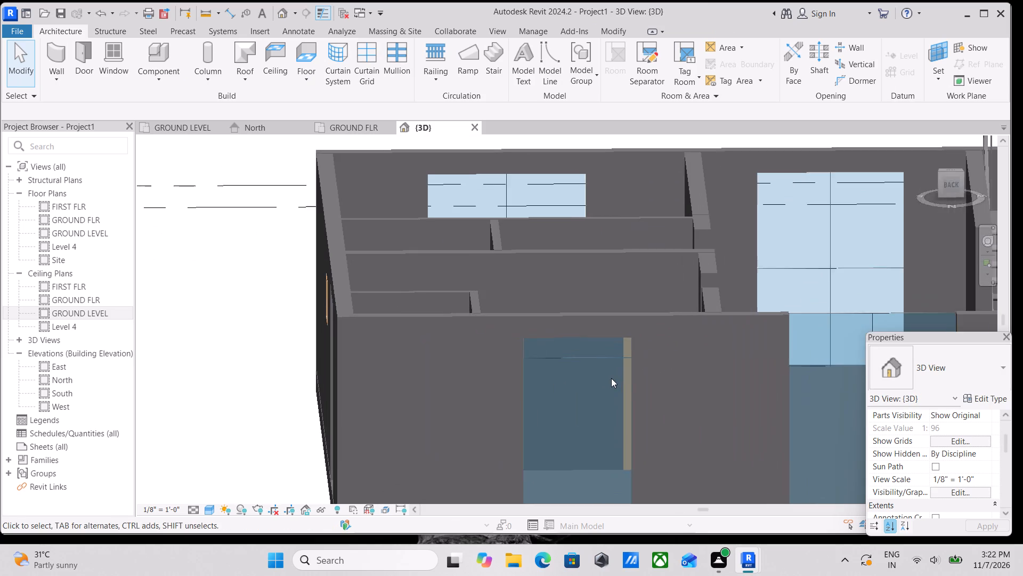
pyautogui.scroll(1, 611, 378)
pyautogui.click(596, 354)
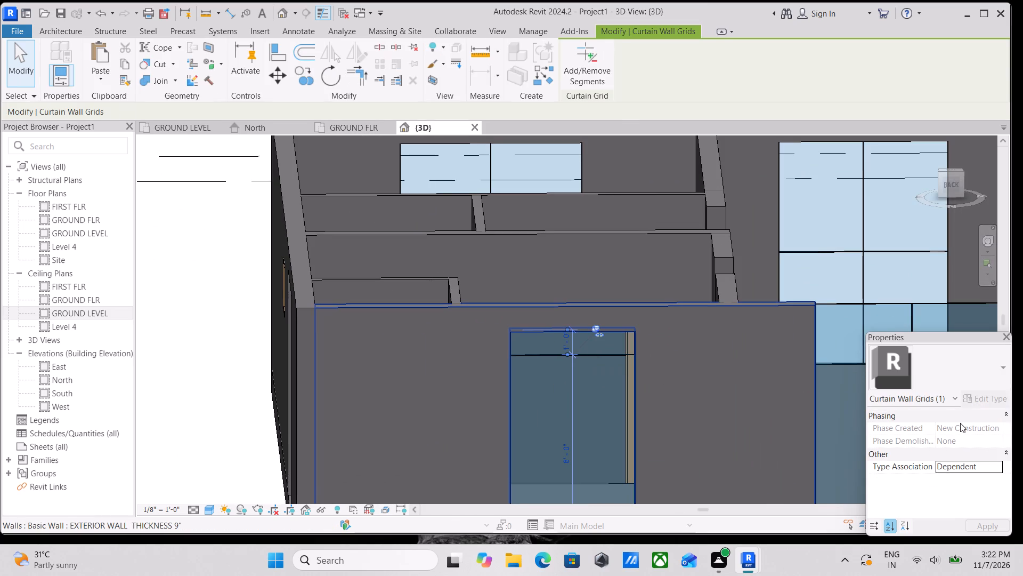
pyautogui.press('Escape')
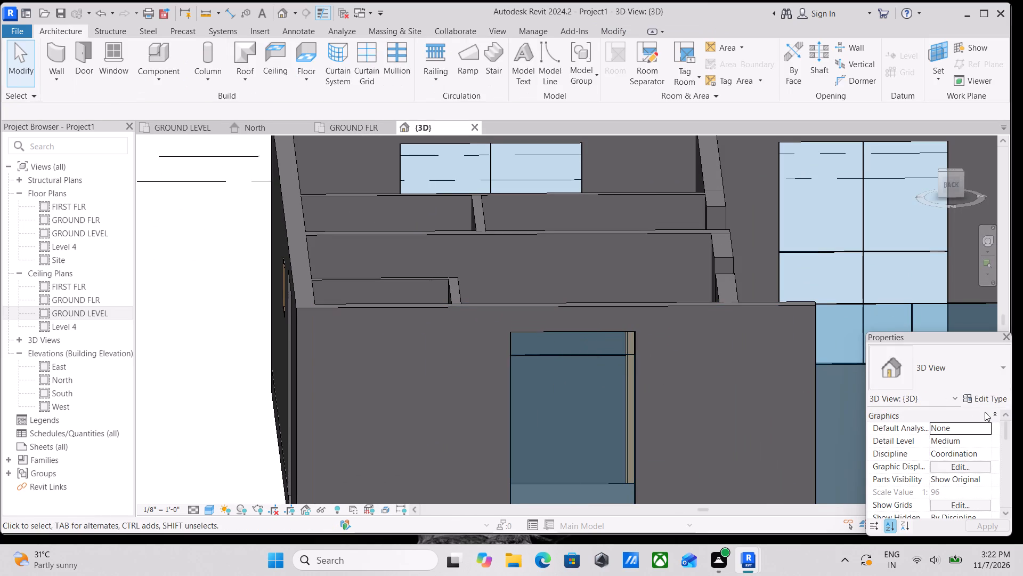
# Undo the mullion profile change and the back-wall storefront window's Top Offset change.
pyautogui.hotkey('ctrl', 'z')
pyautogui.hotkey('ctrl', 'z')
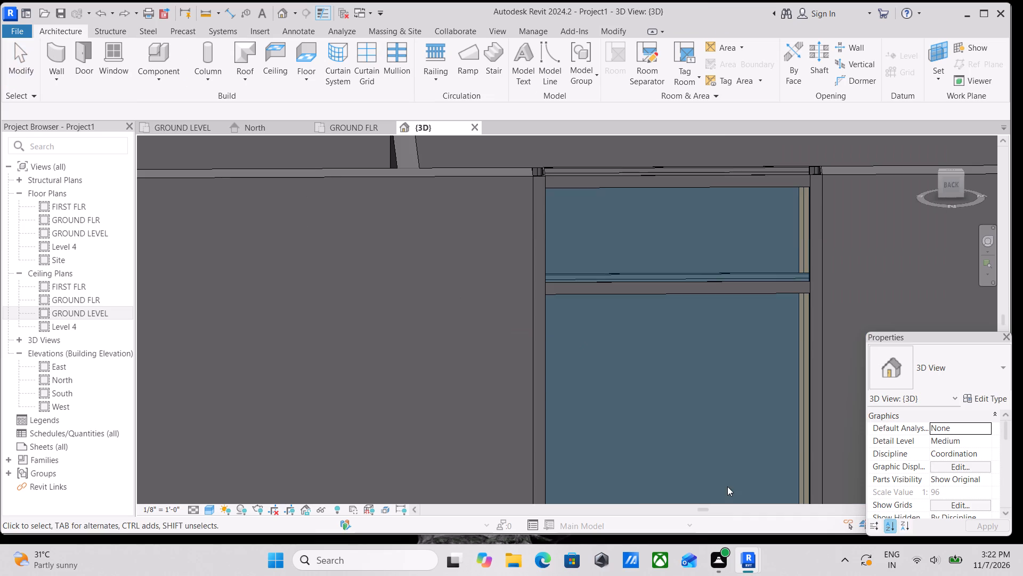
# Examine the top and horizontal mullions of the narrow storefront window in the back wall from several angles.
pyautogui.scroll(-4, 732, 420)
pyautogui.moveTo(732, 420); pyautogui.dragTo(736, 469, button='middle')
pyautogui.scroll(-3, 737, 469)
pyautogui.moveTo(737, 469); pyautogui.dragTo(722, 437, button='middle')
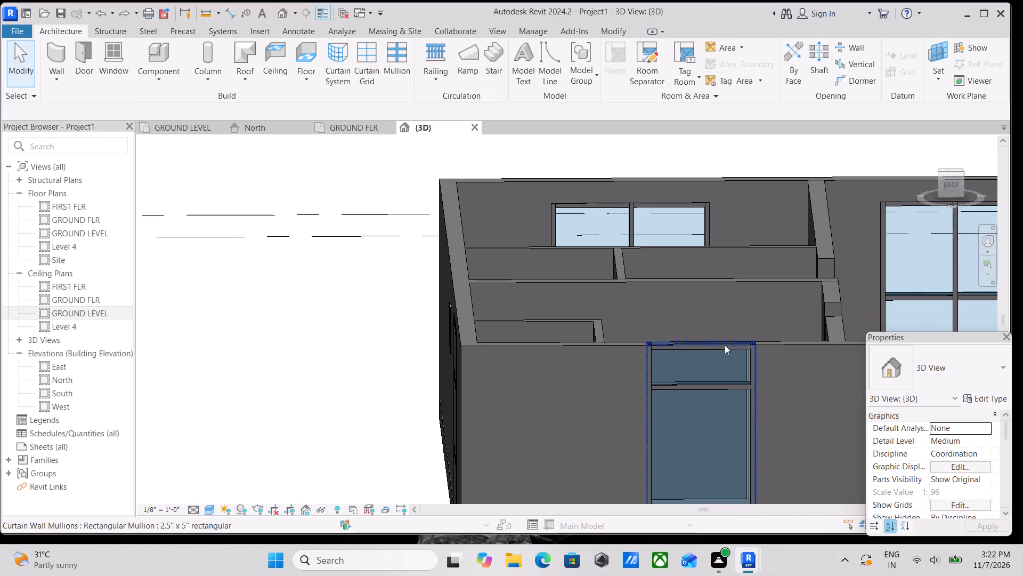
pyautogui.click(708, 346)
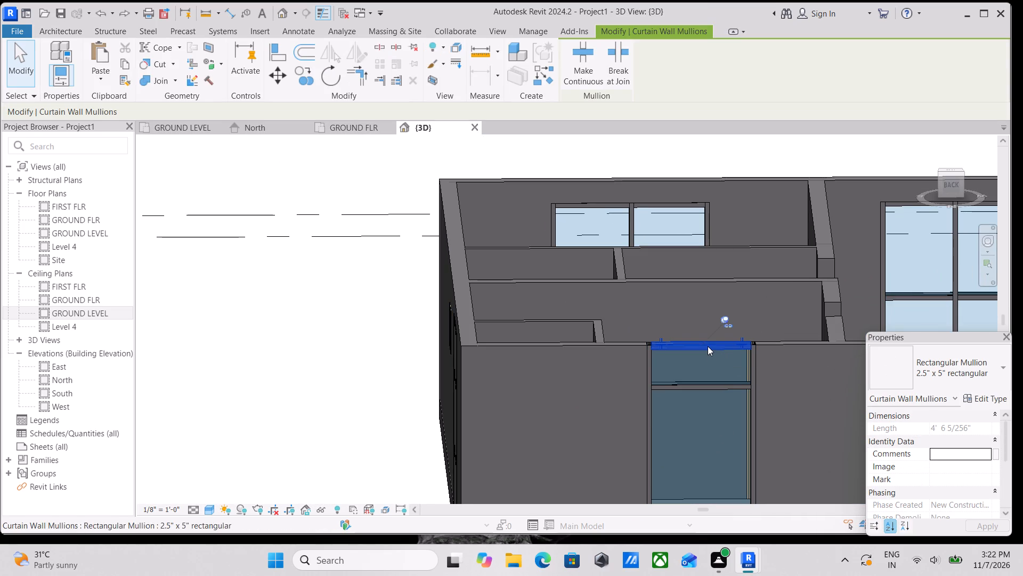
pyautogui.scroll(3, 732, 371)
pyautogui.press('Escape')
pyautogui.scroll(8, 637, 340)
pyautogui.scroll(-3, 622, 378)
pyautogui.moveTo(622, 377); pyautogui.dragTo(591, 318, button='middle')
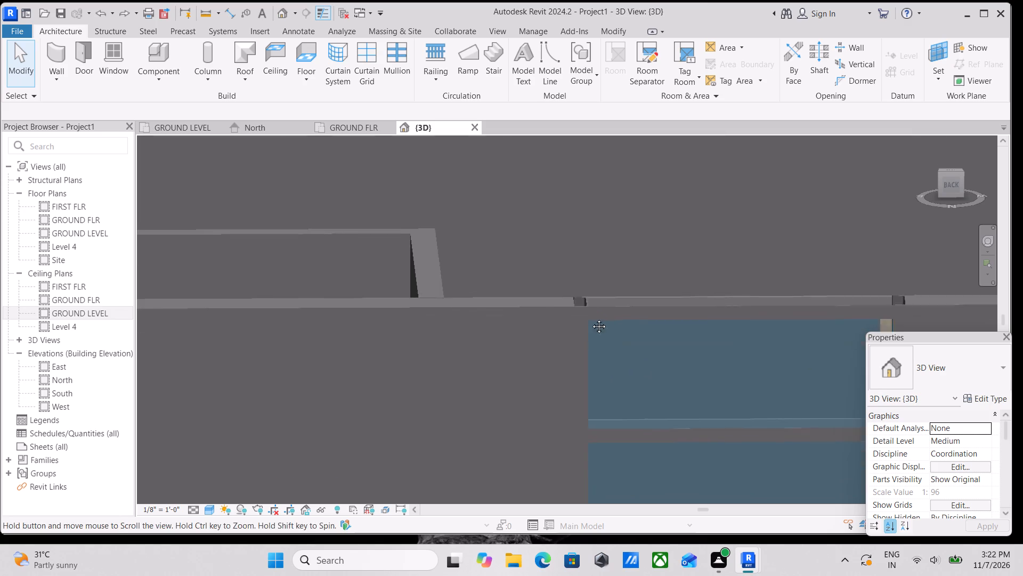
pyautogui.moveTo(591, 318); pyautogui.dragTo(584, 290, button='middle')
pyautogui.keyDown('shift'); pyautogui.moveTo(595, 309); pyautogui.dragTo(579, 356, button='middle'); pyautogui.keyUp('shift')
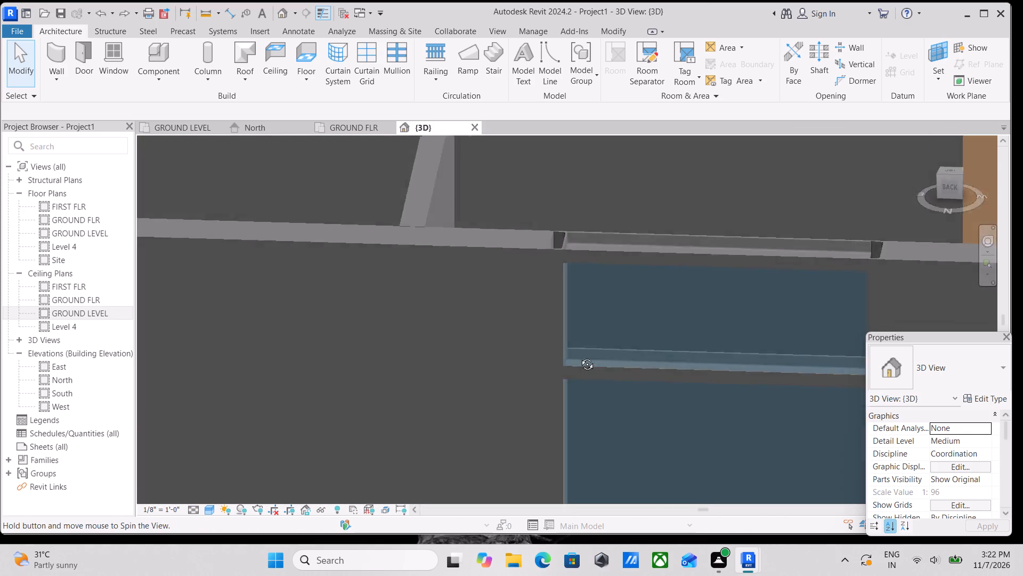
pyautogui.keyDown('shift'); pyautogui.moveTo(579, 356); pyautogui.dragTo(924, 500, button='middle'); pyautogui.keyUp('shift')
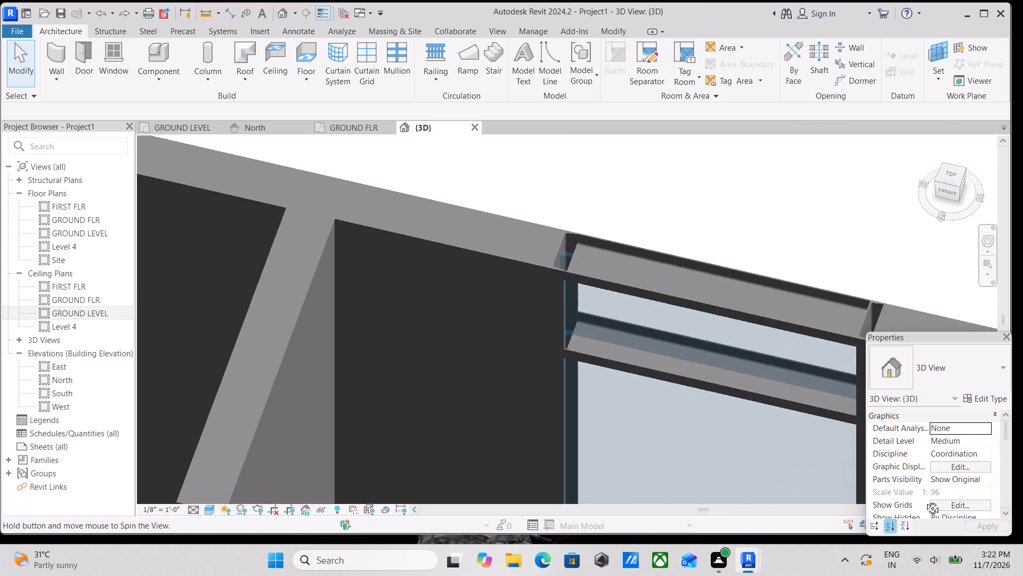
pyautogui.keyDown('shift'); pyautogui.moveTo(924, 500); pyautogui.dragTo(633, 396, button='middle'); pyautogui.keyUp('shift')
pyautogui.keyDown('shift'); pyautogui.scroll(2, 633, 396); pyautogui.keyUp('shift')
pyautogui.scroll(4, 633, 396)
pyautogui.moveTo(634, 384); pyautogui.dragTo(548, 434, button='middle')
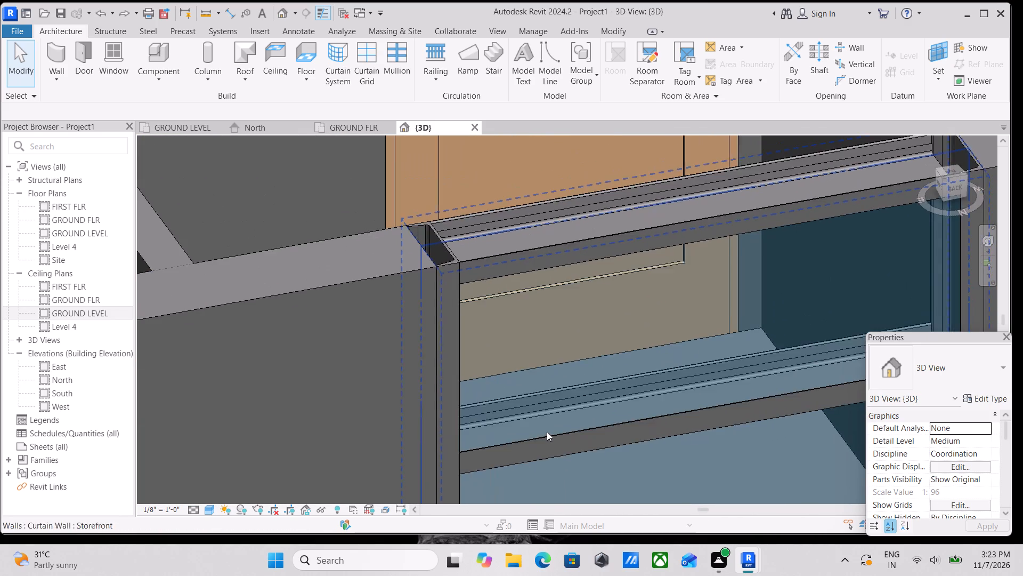
pyautogui.scroll(-1, 541, 350)
pyautogui.moveTo(545, 358); pyautogui.dragTo(610, 432, button='middle')
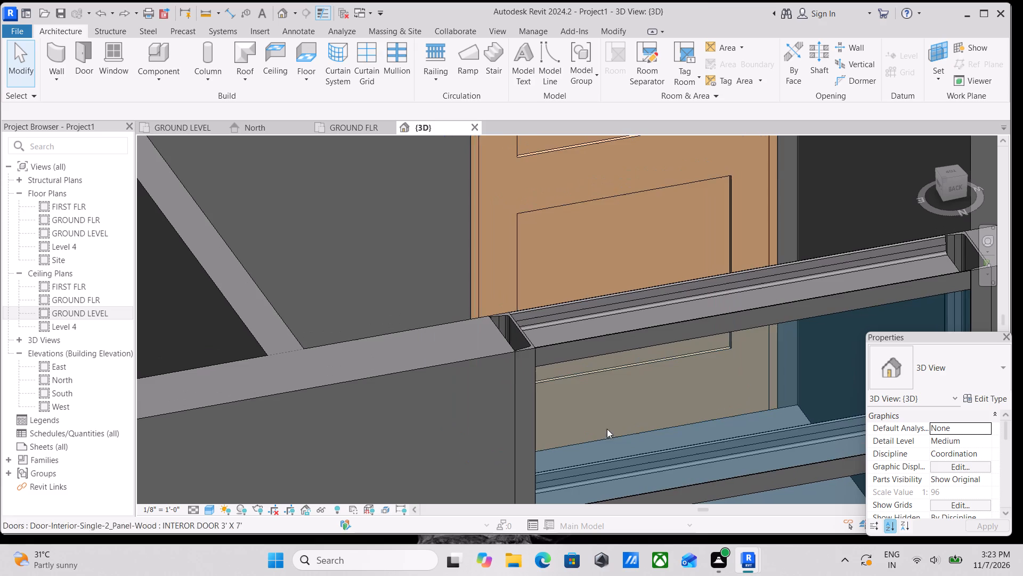
# Review the grid layout and mullion type parameters of the back-wall window's Storefront curtain wall type.
pyautogui.press('Tab')
pyautogui.press('Tab')
pyautogui.press('Tab')
pyautogui.press('Tab')
pyautogui.press('Tab')
pyautogui.press('Tab')
pyautogui.press('Tab')
pyautogui.press('Tab')
pyautogui.press('Tab')
pyautogui.press('Tab')
pyautogui.press('Tab')
pyautogui.press('Tab')
pyautogui.press('Tab')
pyautogui.press('Tab')
pyautogui.press('Tab')
pyautogui.press('Tab')
pyautogui.press('Tab')
pyautogui.press('Tab')
pyautogui.press('Tab')
pyautogui.press('Tab')
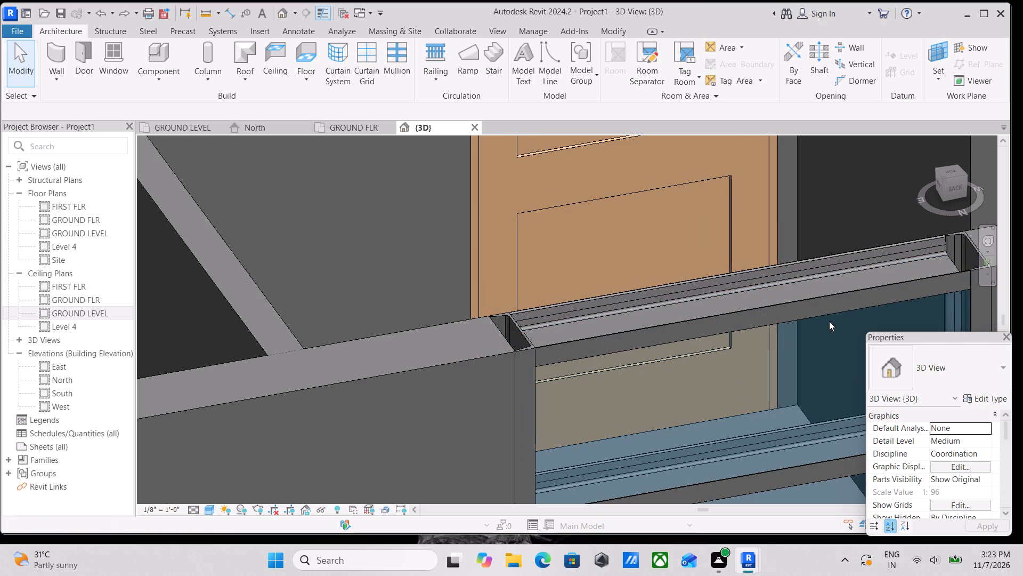
pyautogui.click(829, 314)
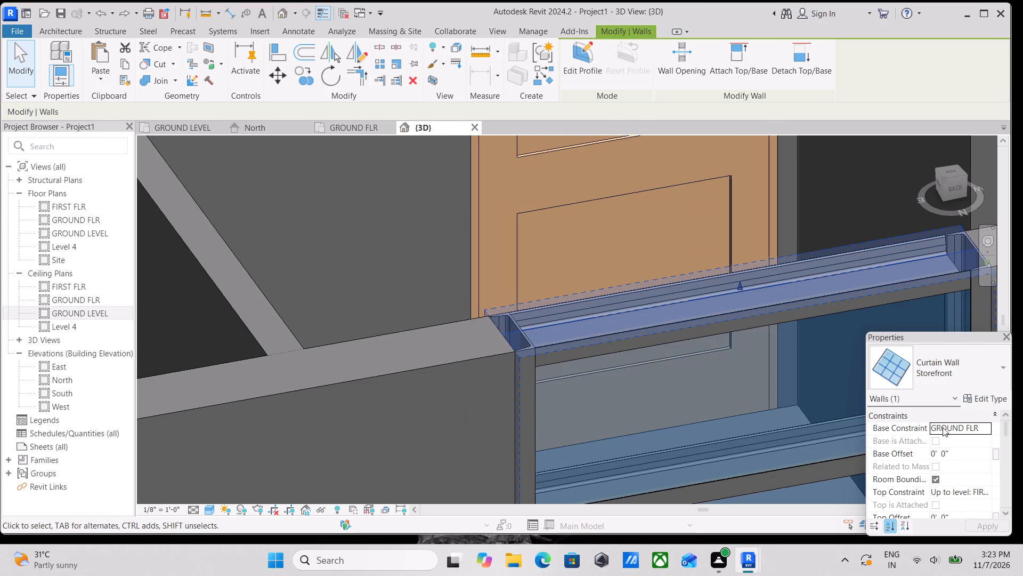
pyautogui.click(986, 401)
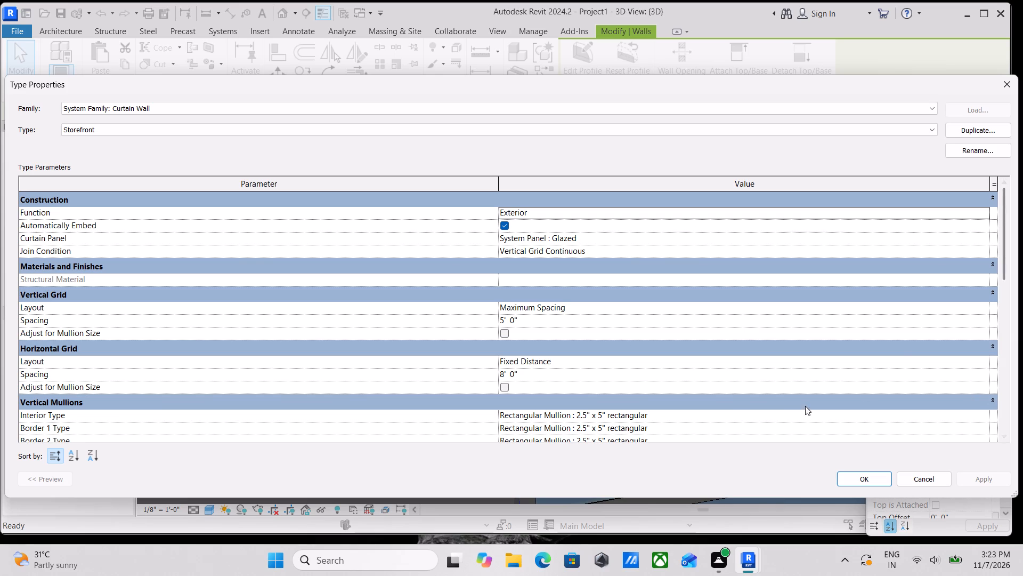
pyautogui.scroll(-1, 685, 342)
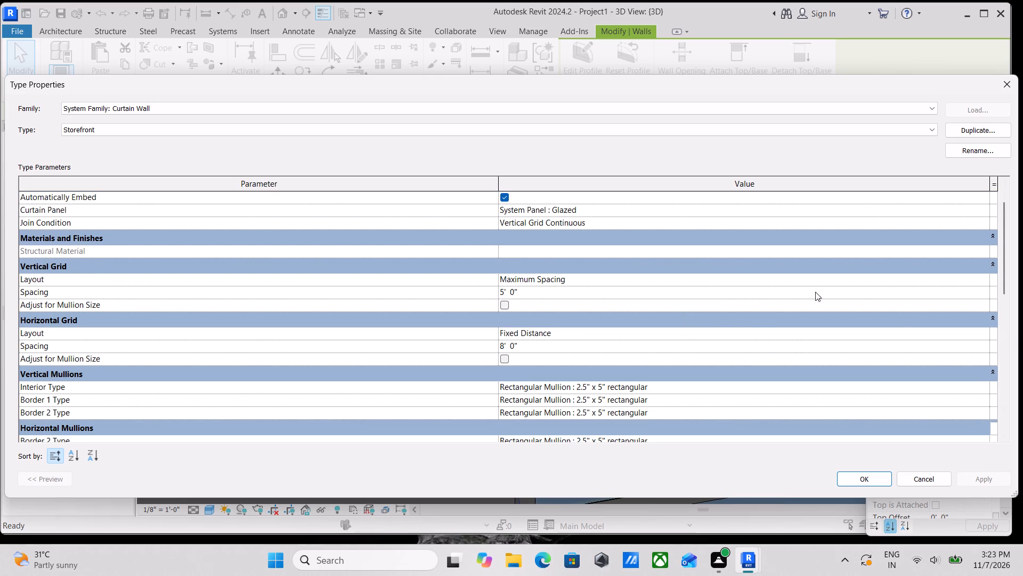
pyautogui.scroll(-1, 892, 406)
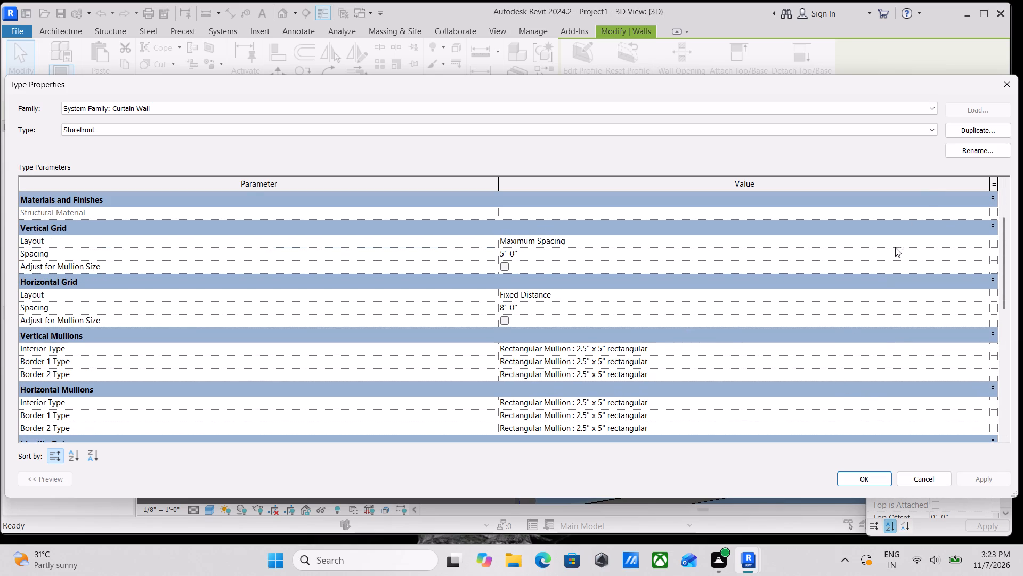
pyautogui.click(1003, 83)
pyautogui.scroll(-1, 688, 305)
pyautogui.moveTo(688, 305); pyautogui.dragTo(675, 253, button='middle')
pyautogui.press('Escape')
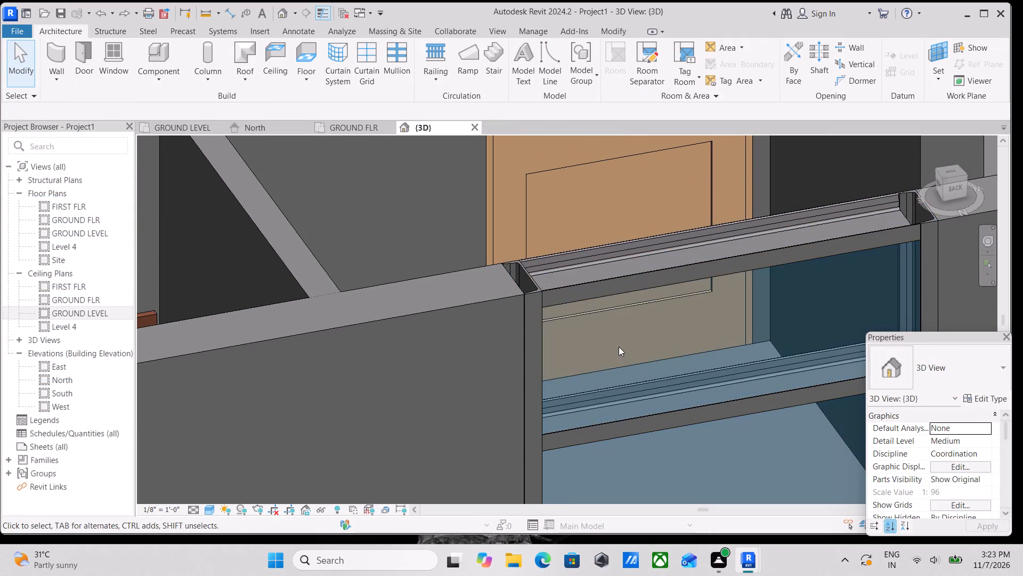
# Set the 2.5" x 5" rectangular mullion type's Profile to System Mullion Profile: Rectangular, starting from the back-wall window's top mullion.
pyautogui.middleClick(619, 347)
pyautogui.click(634, 275)
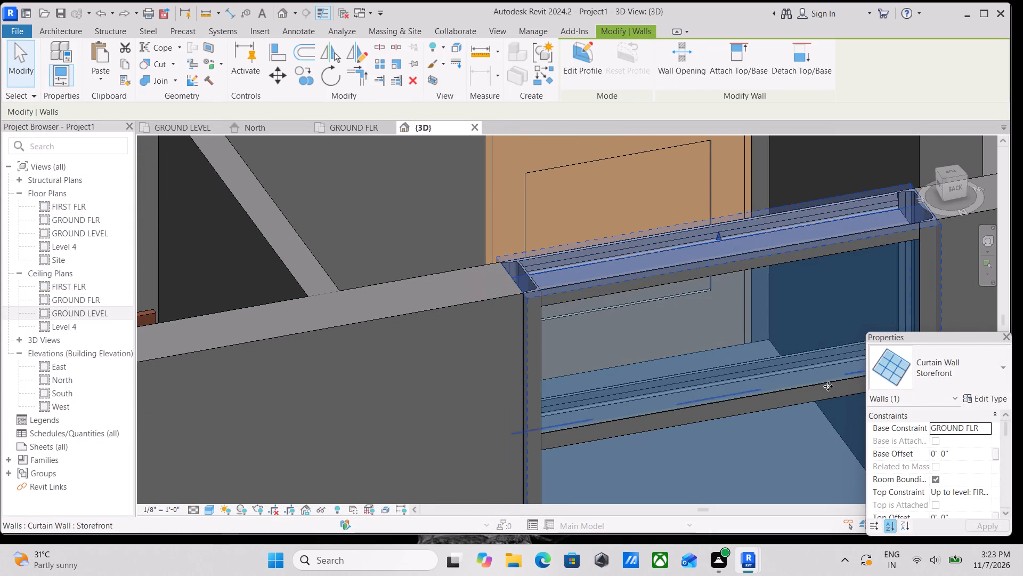
pyautogui.press('Escape')
pyautogui.scroll(2, 775, 330)
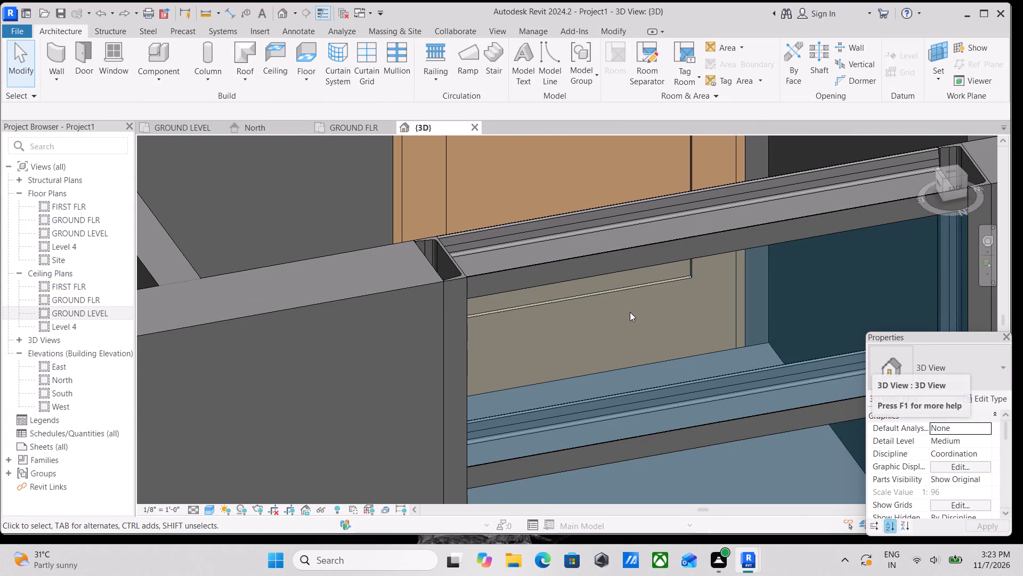
pyautogui.press('Tab')
pyautogui.press('Tab')
pyautogui.press('Tab')
pyautogui.press('Tab')
pyautogui.press('Tab')
pyautogui.press('Tab')
pyautogui.press('Tab')
pyautogui.press('Tab')
pyautogui.press('Tab')
pyautogui.press('Tab')
pyautogui.press('Tab')
pyautogui.press('Tab')
pyautogui.press('Tab')
pyautogui.press('Tab')
pyautogui.press('Tab')
pyautogui.press('Tab')
pyautogui.press('Tab')
pyautogui.press('Tab')
pyautogui.press('Tab')
pyautogui.press('Tab')
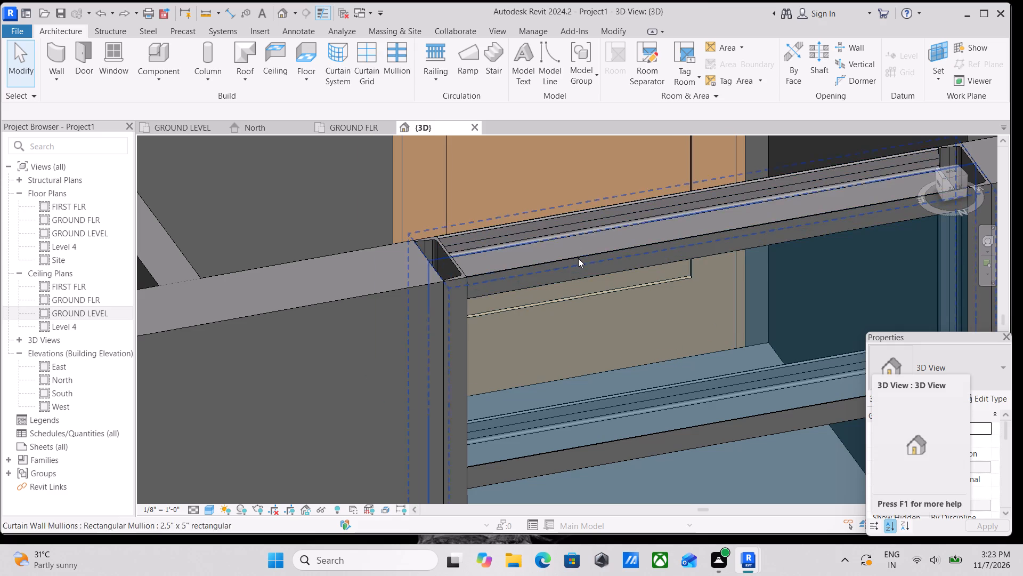
pyautogui.click(578, 258)
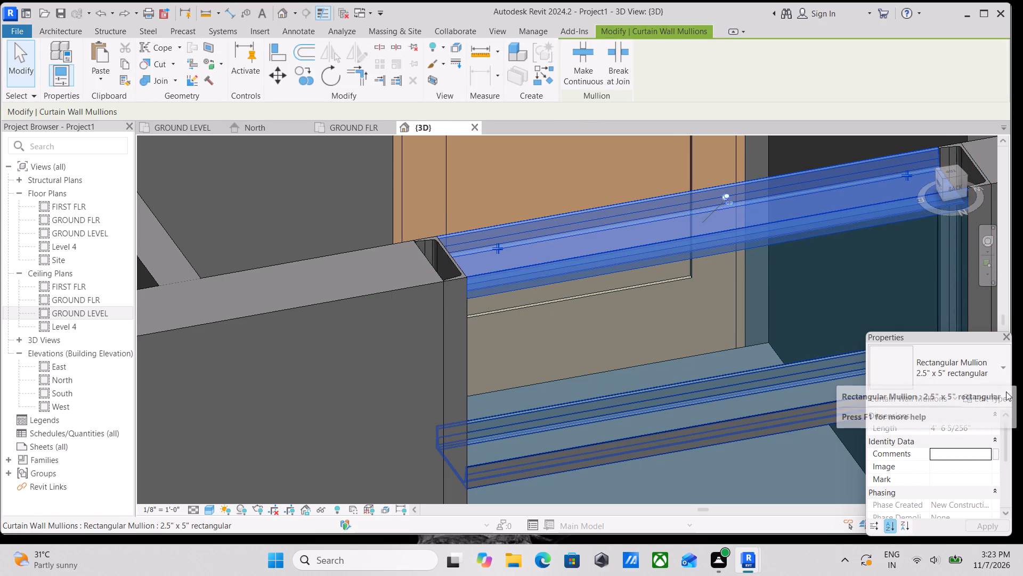
pyautogui.click(993, 395)
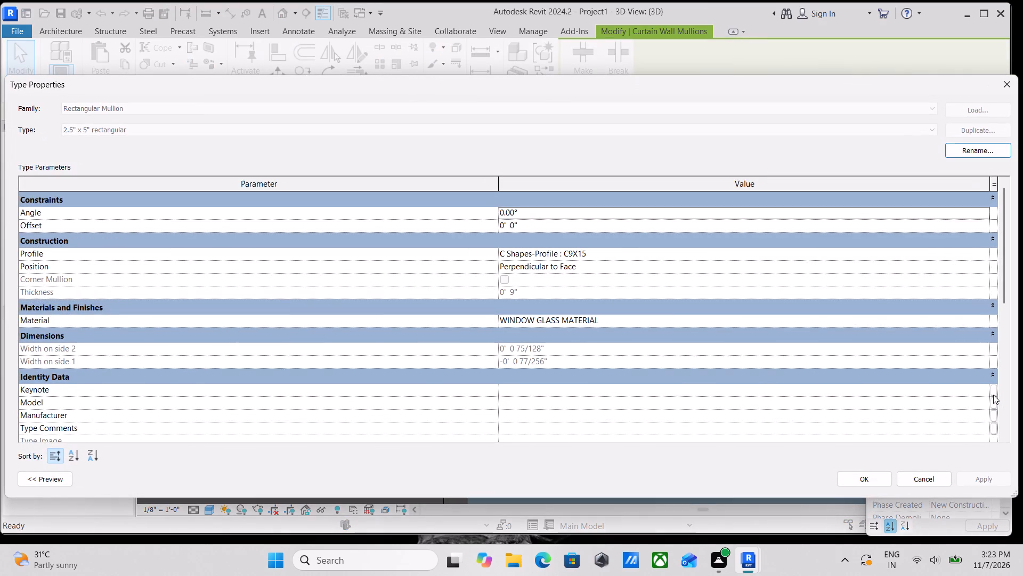
pyautogui.click(984, 257)
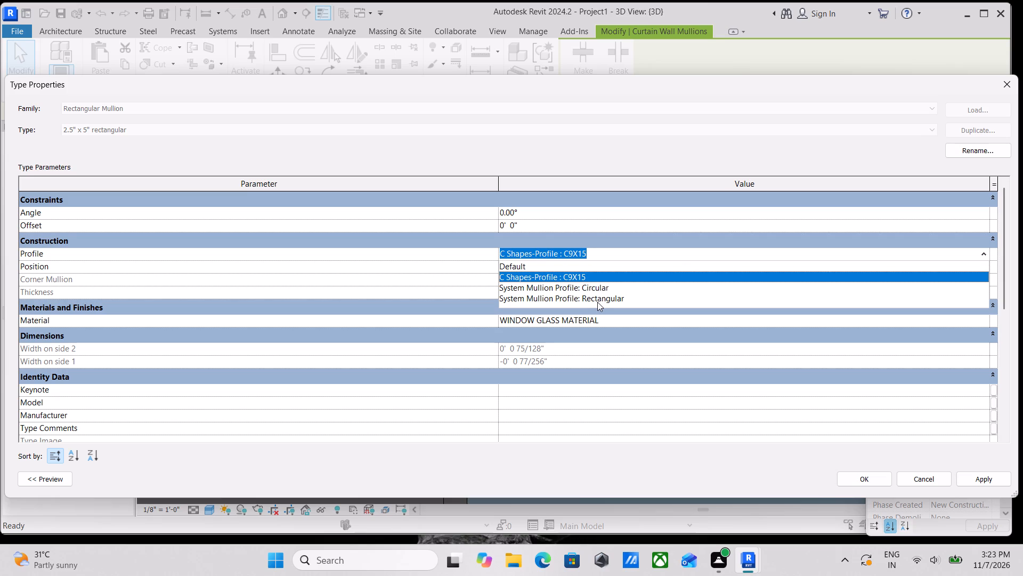
pyautogui.click(596, 297)
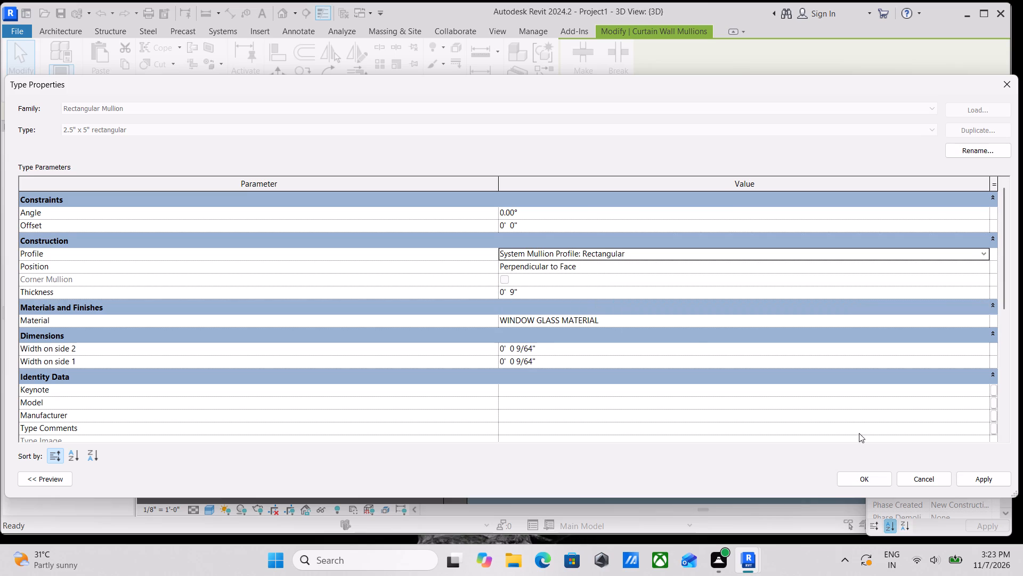
pyautogui.click(977, 482)
pyautogui.click(877, 477)
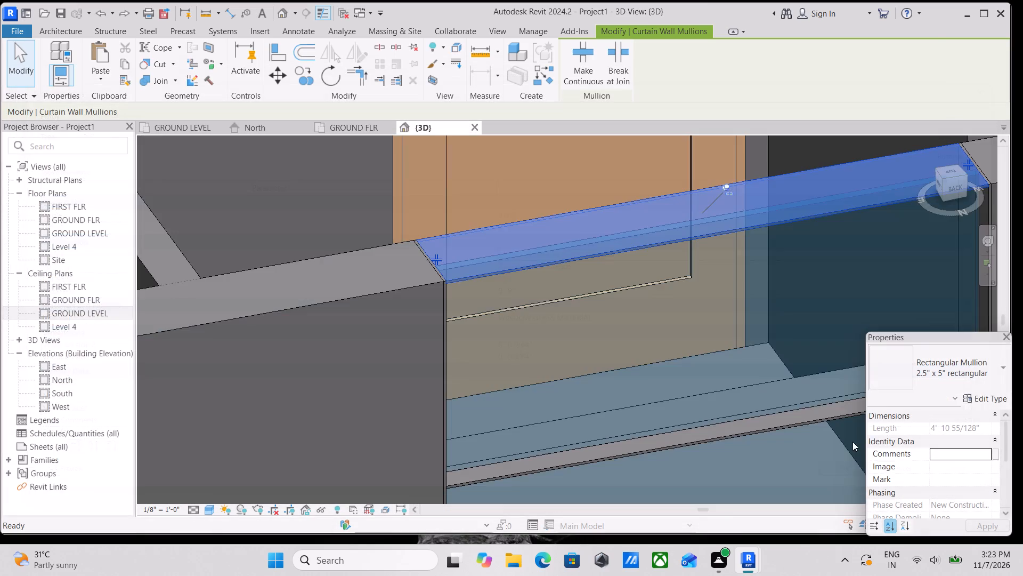
# Examine the rectangular-profile mullions on the back-wall storefront window and the neighbouring side-wall window.
pyautogui.scroll(-7, 735, 344)
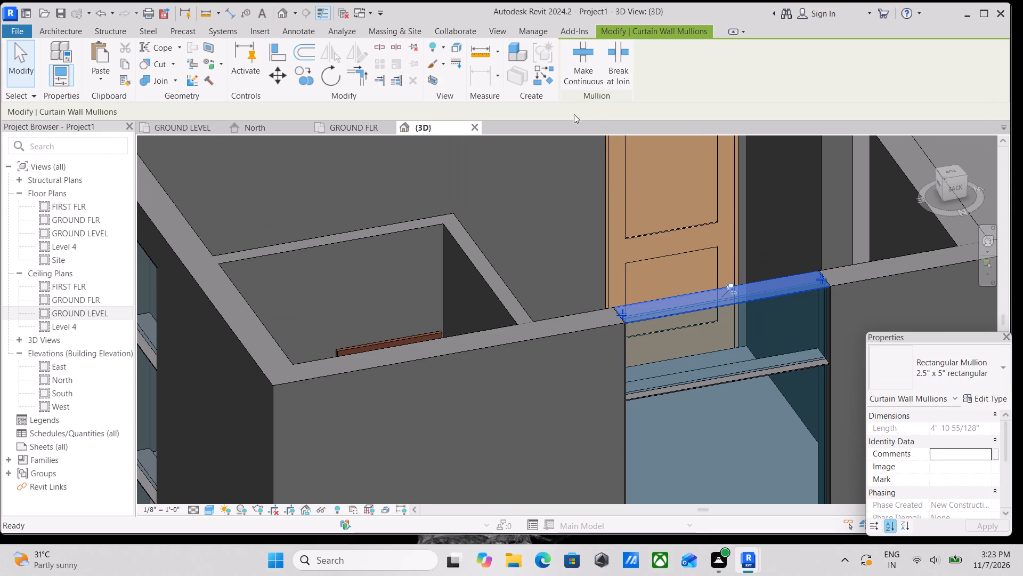
pyautogui.press('Escape')
pyautogui.scroll(-6, 777, 372)
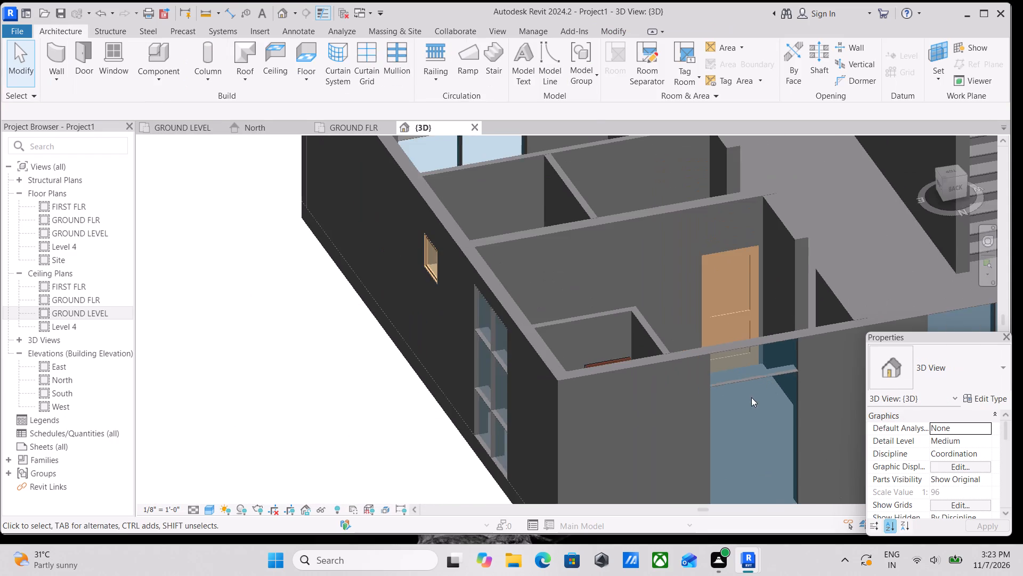
pyautogui.scroll(-1, 668, 392)
pyautogui.moveTo(668, 391); pyautogui.dragTo(699, 311, button='middle')
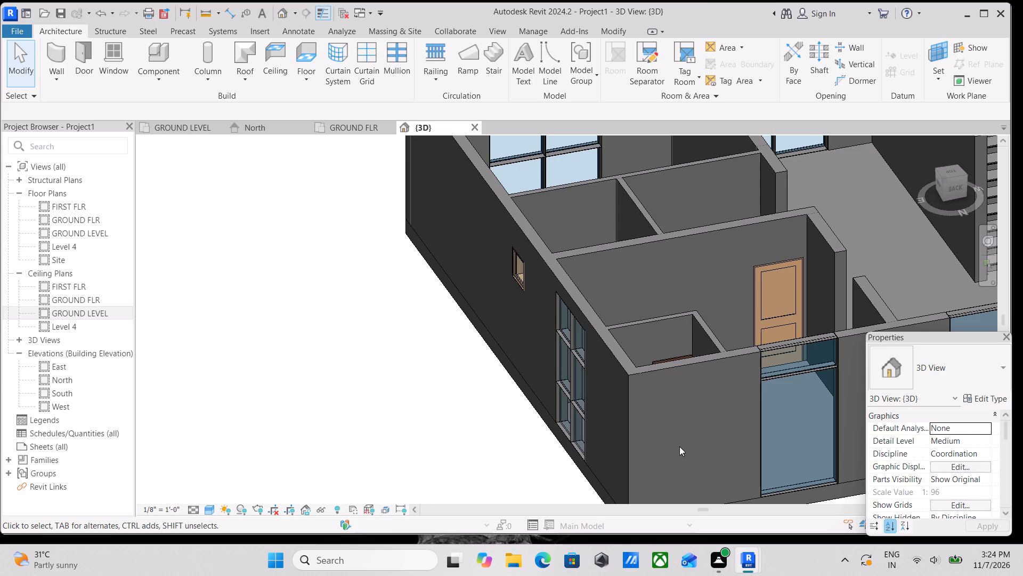
pyautogui.scroll(2, 842, 319)
pyautogui.moveTo(699, 353); pyautogui.dragTo(639, 274, button='middle')
pyautogui.scroll(1, 668, 297)
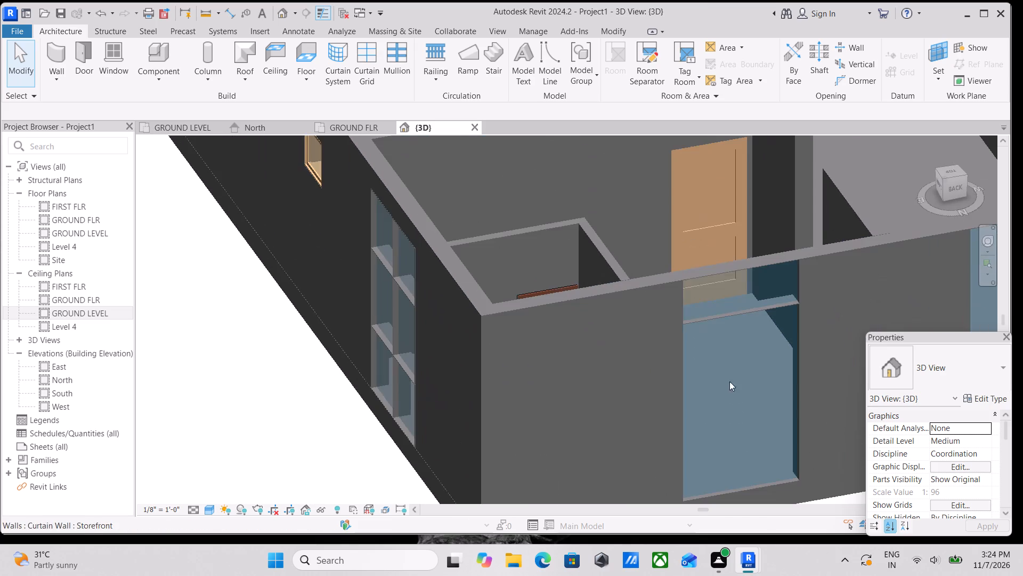
pyautogui.keyDown('shift'); pyautogui.moveTo(730, 356); pyautogui.dragTo(717, 265, button='middle'); pyautogui.keyUp('shift')
pyautogui.moveTo(793, 309); pyautogui.dragTo(766, 300, button='middle')
pyautogui.scroll(3, 756, 271)
pyautogui.scroll(-3, 756, 271)
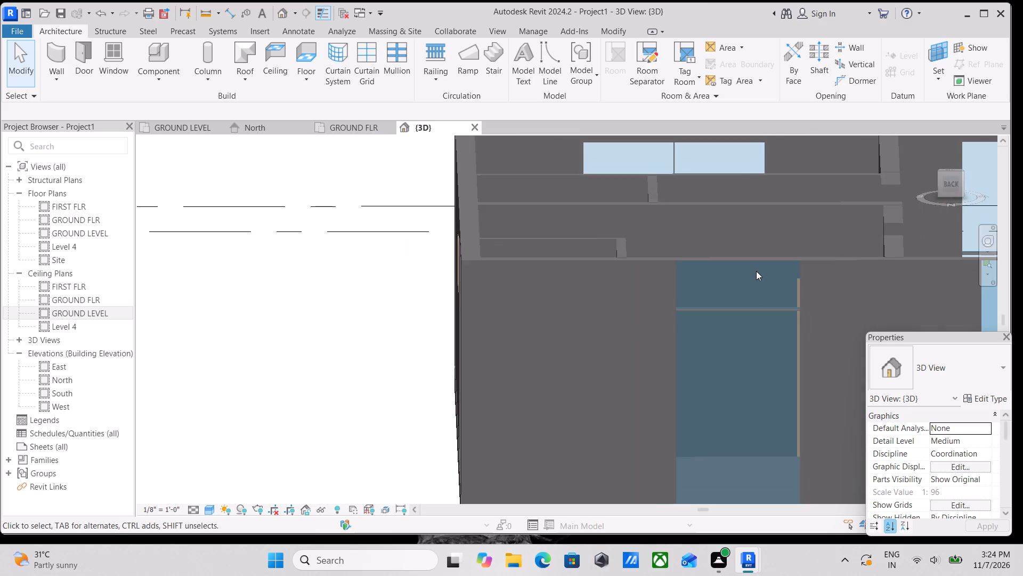
pyautogui.scroll(-1, 757, 271)
pyautogui.moveTo(757, 271); pyautogui.dragTo(741, 240, button='middle')
# Set the Top Offset of the narrow Storefront curtain wall in the back wall to -1'.
pyautogui.keyDown('shift'); pyautogui.moveTo(737, 277); pyautogui.dragTo(762, 413, button='middle'); pyautogui.keyUp('shift')
pyautogui.keyDown('shift'); pyautogui.moveTo(755, 342); pyautogui.dragTo(795, 353, button='middle'); pyautogui.keyUp('shift')
pyautogui.scroll(3, 732, 259)
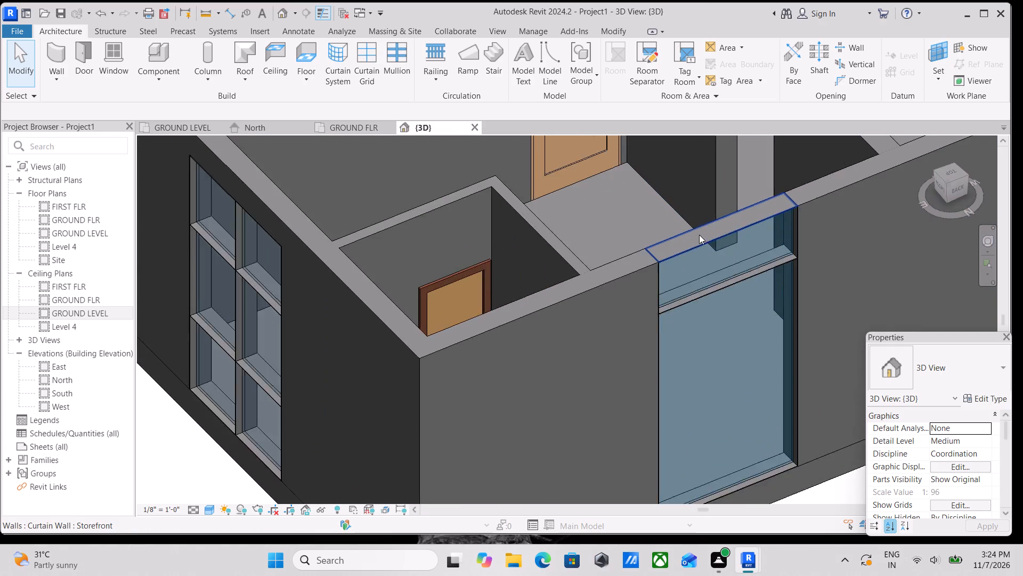
pyautogui.scroll(3, 699, 235)
pyautogui.click(699, 235)
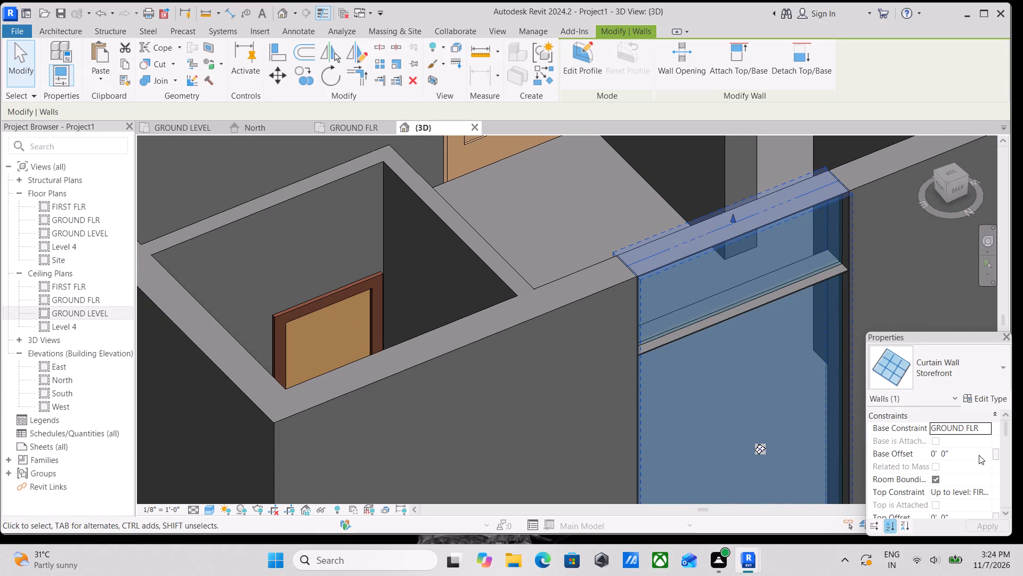
pyautogui.scroll(-2, 951, 465)
pyautogui.scroll(6, 967, 457)
pyautogui.scroll(-2, 975, 445)
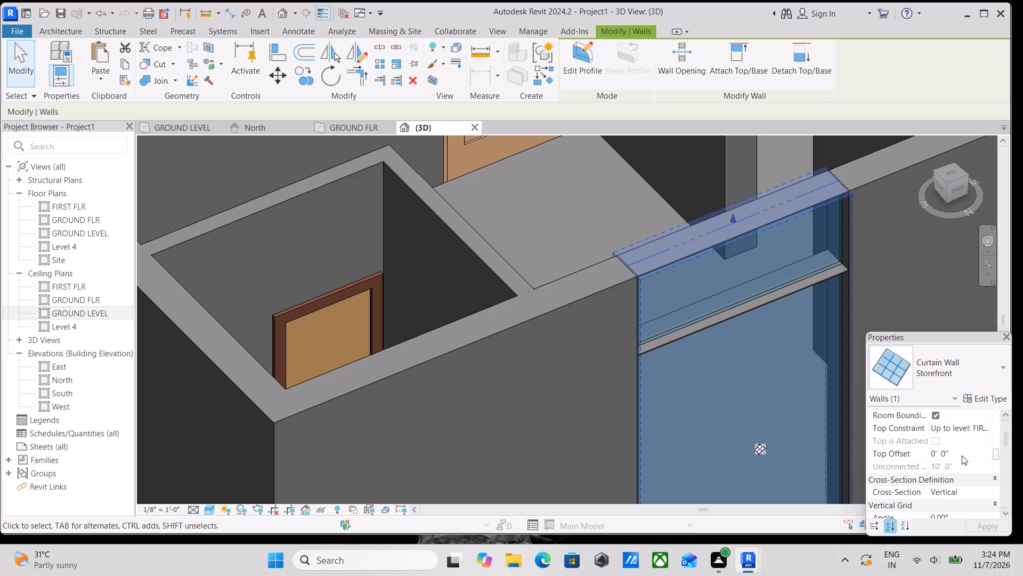
pyautogui.click(964, 454)
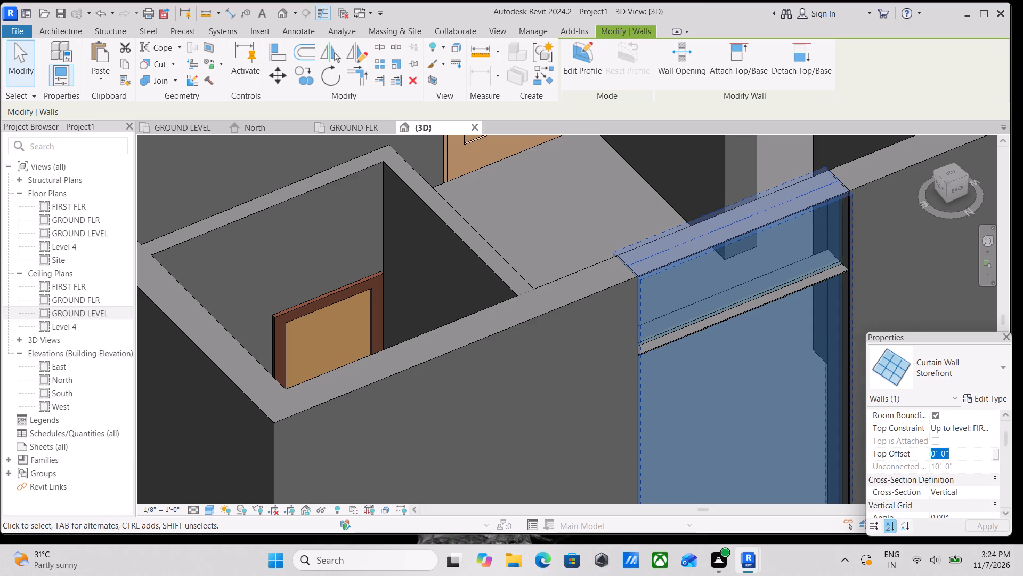
pyautogui.press('-')
pyautogui.write("1'")
pyautogui.press('Return')
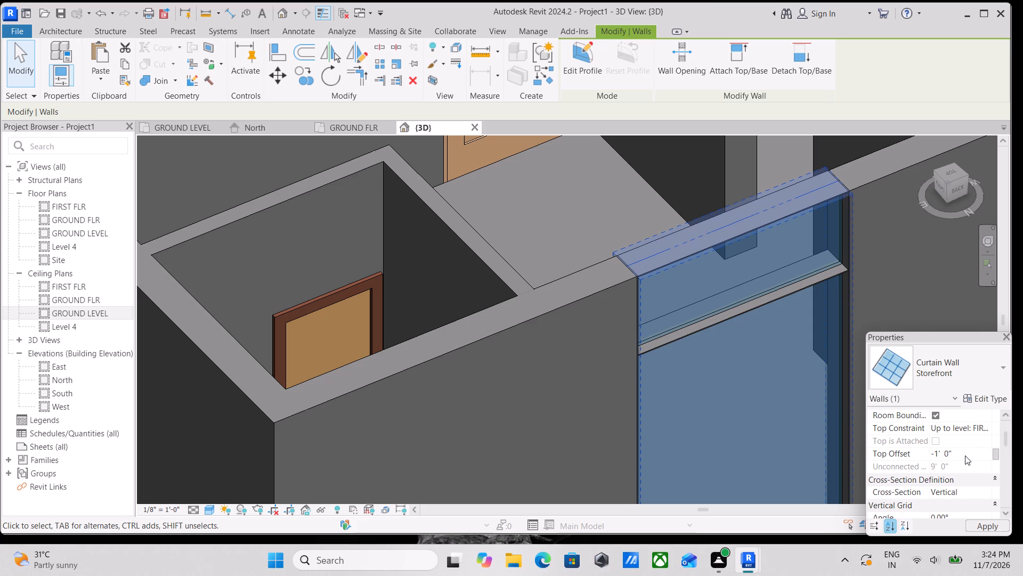
# Examine the back-wall storefront window against the side wall's multi-pane window around the building corner.
pyautogui.scroll(-4, 829, 387)
pyautogui.scroll(3, 773, 381)
pyautogui.moveTo(773, 388); pyautogui.dragTo(741, 332, button='middle')
pyautogui.scroll(-2, 758, 371)
pyautogui.moveTo(756, 379); pyautogui.dragTo(848, 334, button='middle')
pyautogui.scroll(2, 738, 368)
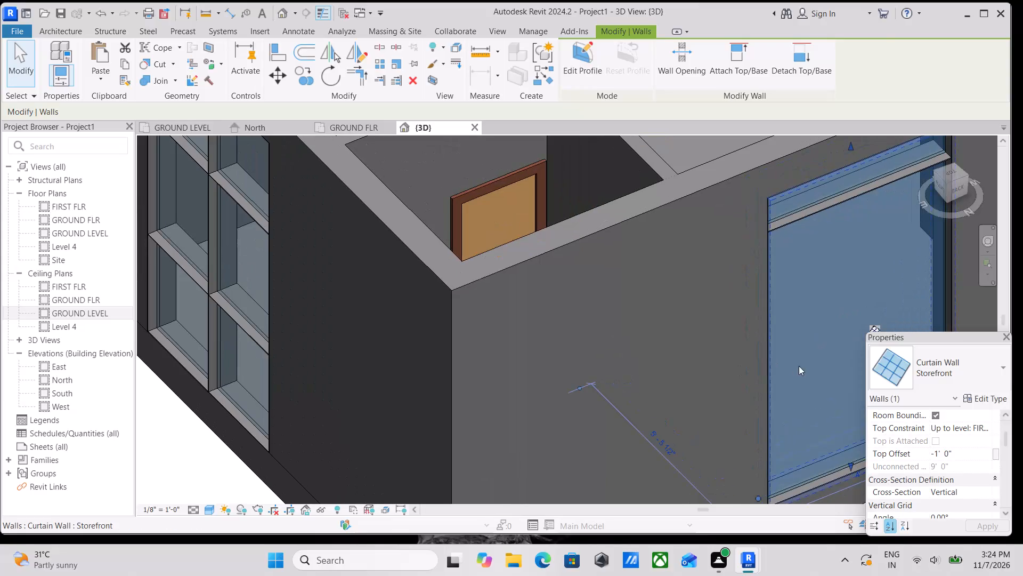
pyautogui.scroll(-1, 800, 374)
pyautogui.keyDown('shift'); pyautogui.moveTo(800, 375); pyautogui.dragTo(773, 264, button='middle'); pyautogui.keyUp('shift')
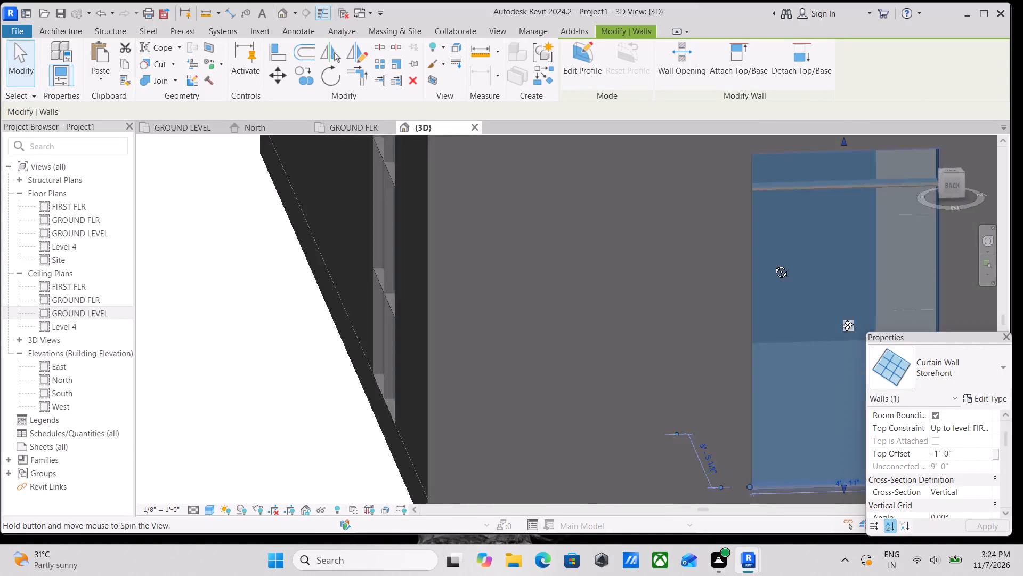
pyautogui.keyDown('shift'); pyautogui.moveTo(773, 264); pyautogui.dragTo(866, 193, button='middle'); pyautogui.keyUp('shift')
pyautogui.keyDown('shift'); pyautogui.moveTo(696, 286); pyautogui.dragTo(778, 275, button='middle'); pyautogui.keyUp('shift')
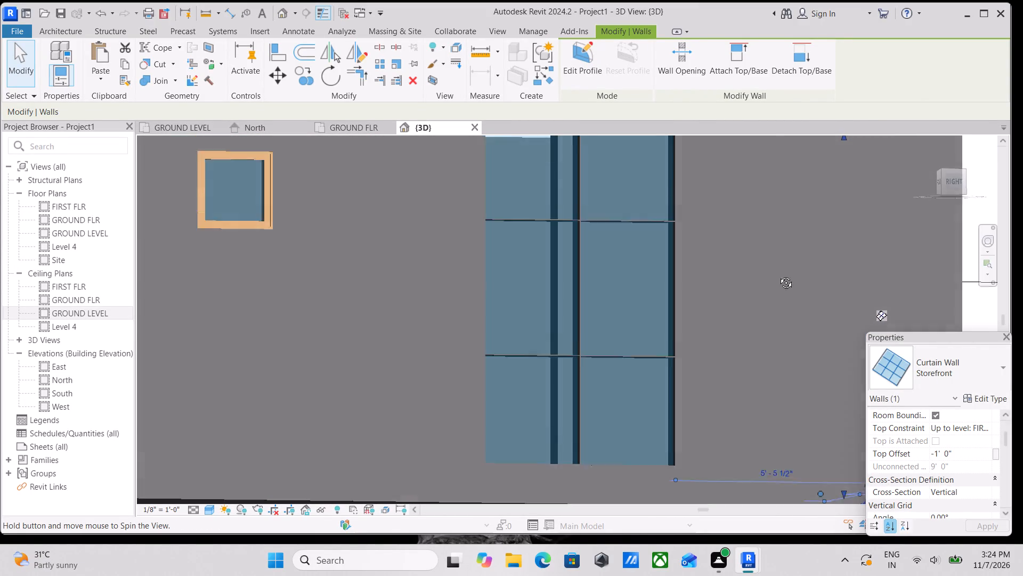
pyautogui.keyDown('shift'); pyautogui.moveTo(778, 275); pyautogui.dragTo(624, 340, button='middle'); pyautogui.keyUp('shift')
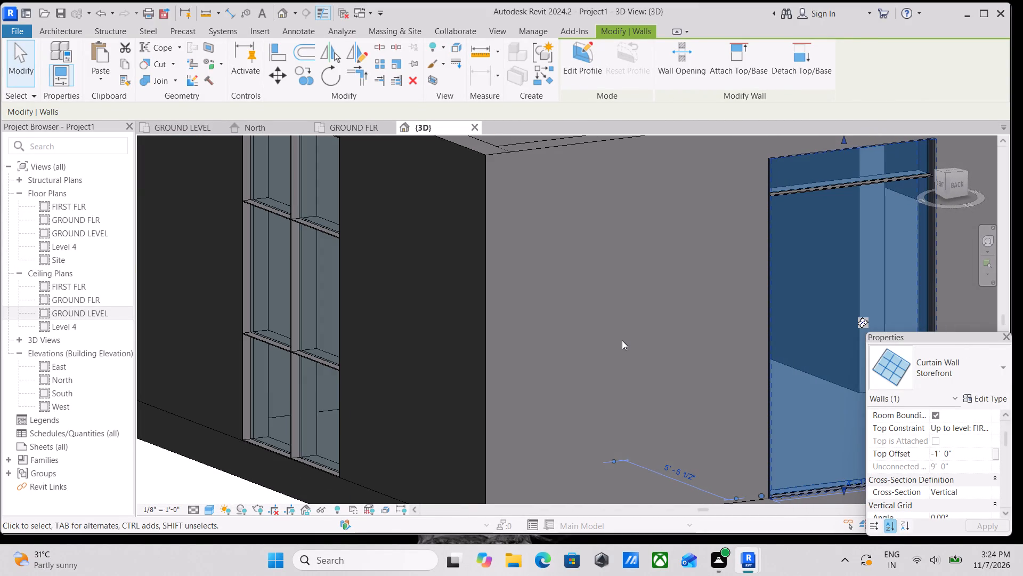
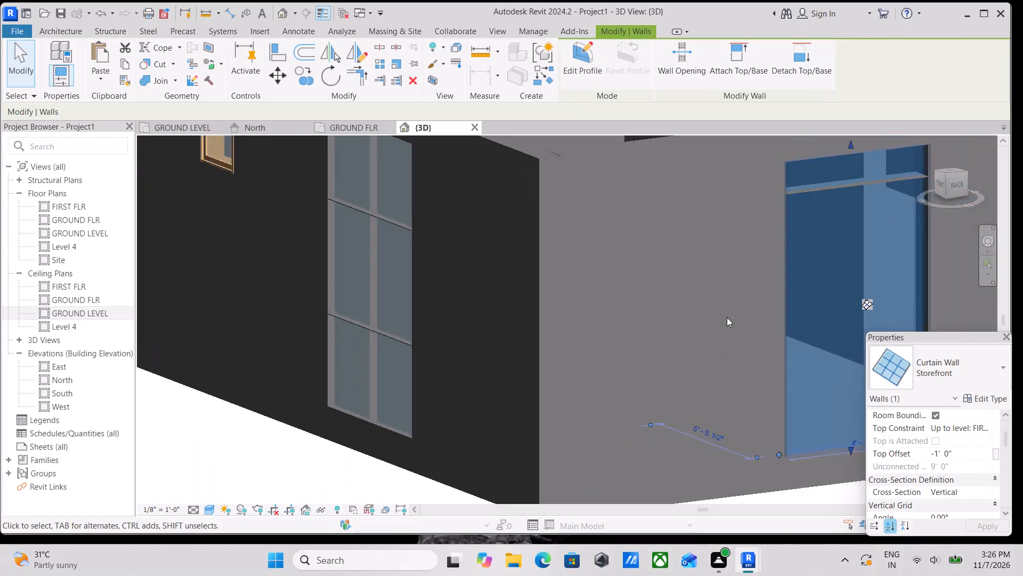
# Examine the narrow storefront curtain wall near the building's rear corner, including its upper horizontal division, from several angles.
pyautogui.moveTo(727, 327); pyautogui.dragTo(707, 426, button='middle')
pyautogui.scroll(-4, 745, 374)
pyautogui.moveTo(745, 374); pyautogui.dragTo(604, 390, button='middle')
pyautogui.scroll(2, 604, 390)
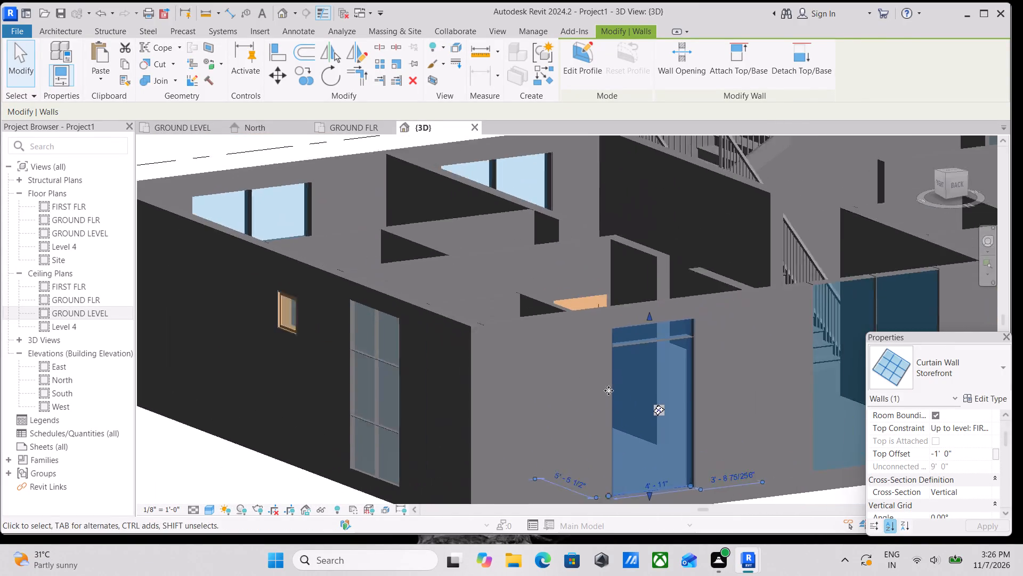
pyautogui.scroll(2, 608, 390)
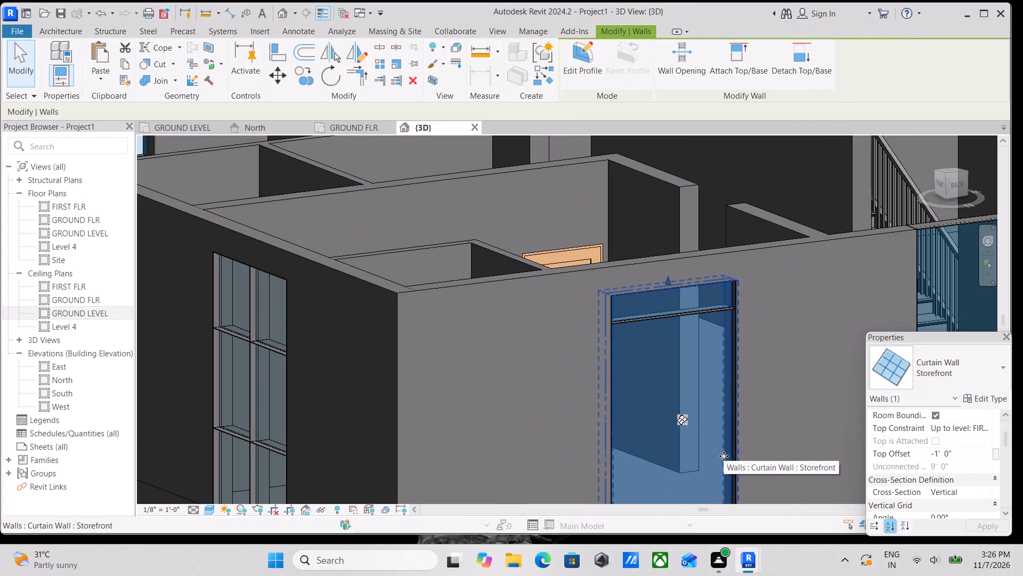
pyautogui.scroll(-7, 699, 407)
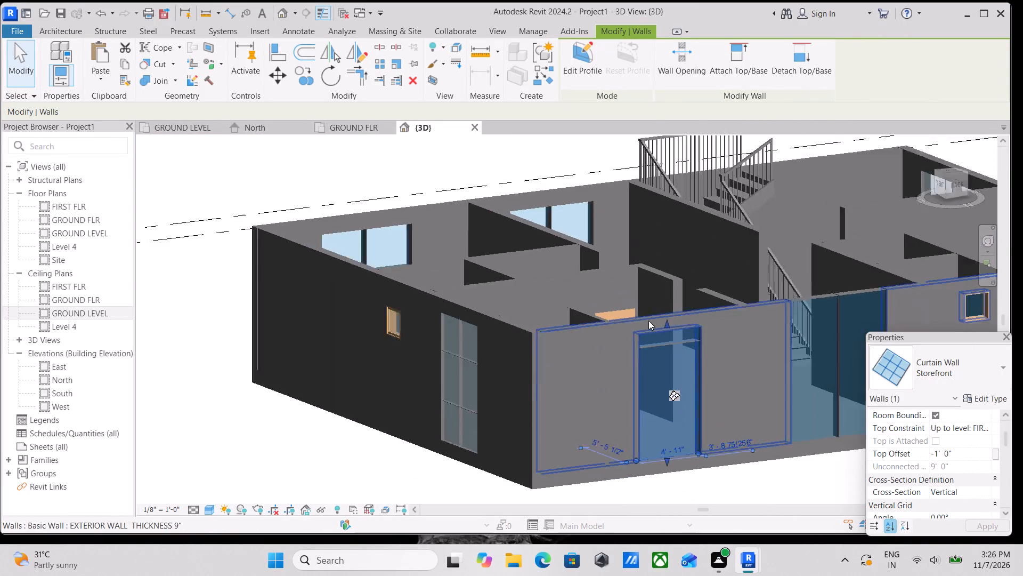
pyautogui.scroll(-1, 648, 321)
pyautogui.moveTo(693, 346); pyautogui.dragTo(583, 345, button='middle')
pyautogui.scroll(2, 644, 361)
pyautogui.scroll(-3, 781, 363)
pyautogui.moveTo(770, 350); pyautogui.dragTo(708, 281, button='middle')
pyautogui.scroll(1, 708, 281)
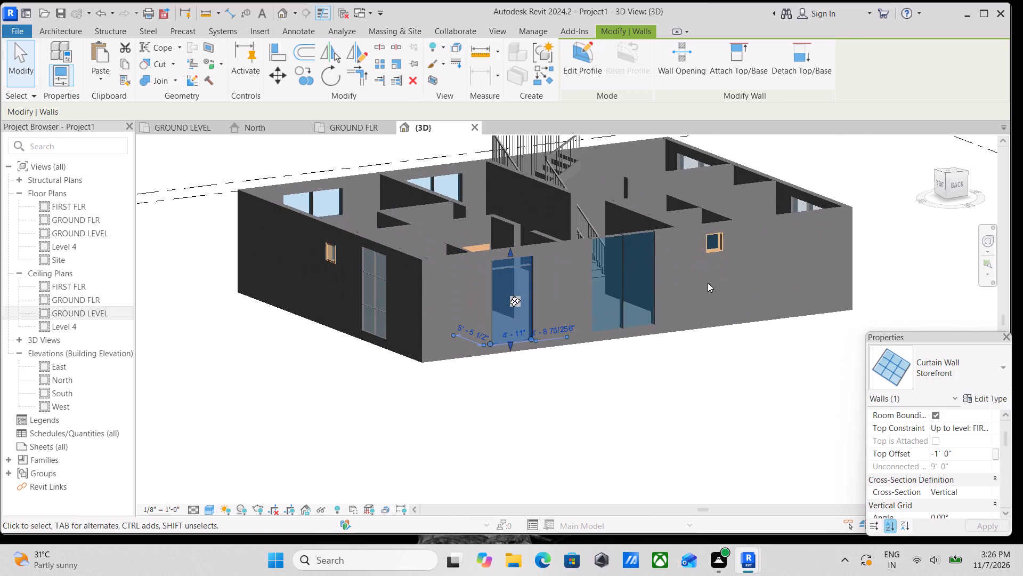
pyautogui.scroll(4, 611, 233)
pyautogui.moveTo(621, 287); pyautogui.dragTo(613, 370, button='middle')
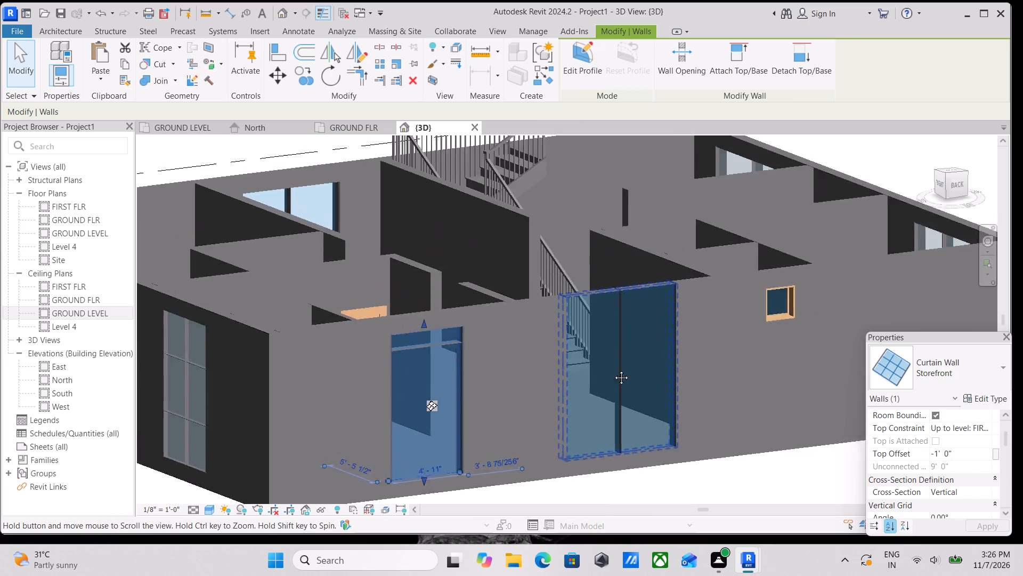
pyautogui.moveTo(613, 370); pyautogui.dragTo(614, 372, button='middle')
pyautogui.scroll(3, 619, 383)
pyautogui.moveTo(620, 365); pyautogui.dragTo(708, 333, button='middle')
pyautogui.moveTo(732, 316); pyautogui.dragTo(844, 207, button='middle')
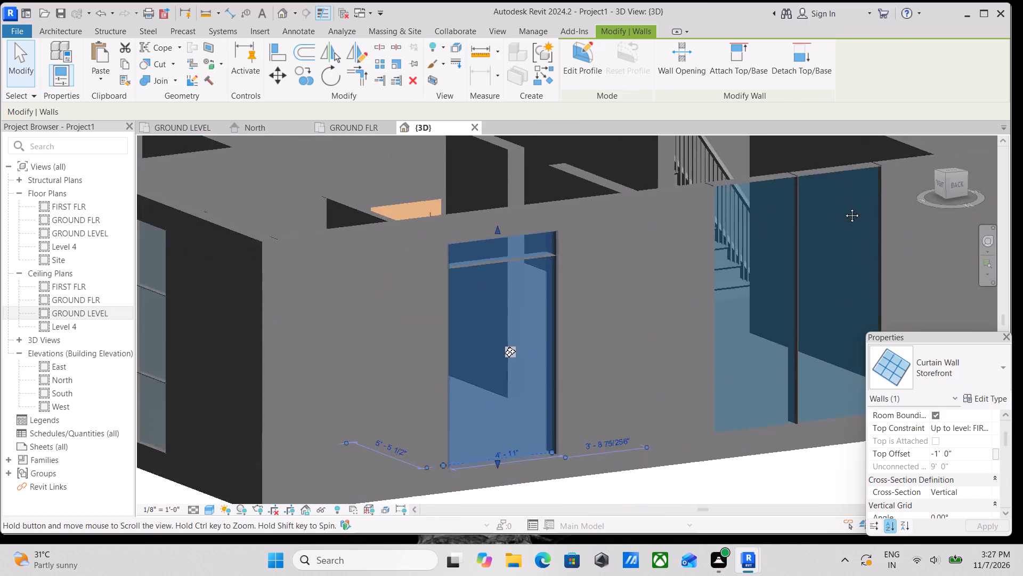
pyautogui.moveTo(844, 207); pyautogui.dragTo(847, 205, button='middle')
pyautogui.moveTo(691, 225); pyautogui.dragTo(840, 255, button='middle')
pyautogui.scroll(4, 675, 281)
pyautogui.moveTo(703, 297); pyautogui.dragTo(691, 247, button='middle')
pyautogui.scroll(-2, 700, 274)
pyautogui.scroll(-2, 744, 263)
pyautogui.moveTo(744, 263); pyautogui.dragTo(748, 337, button='middle')
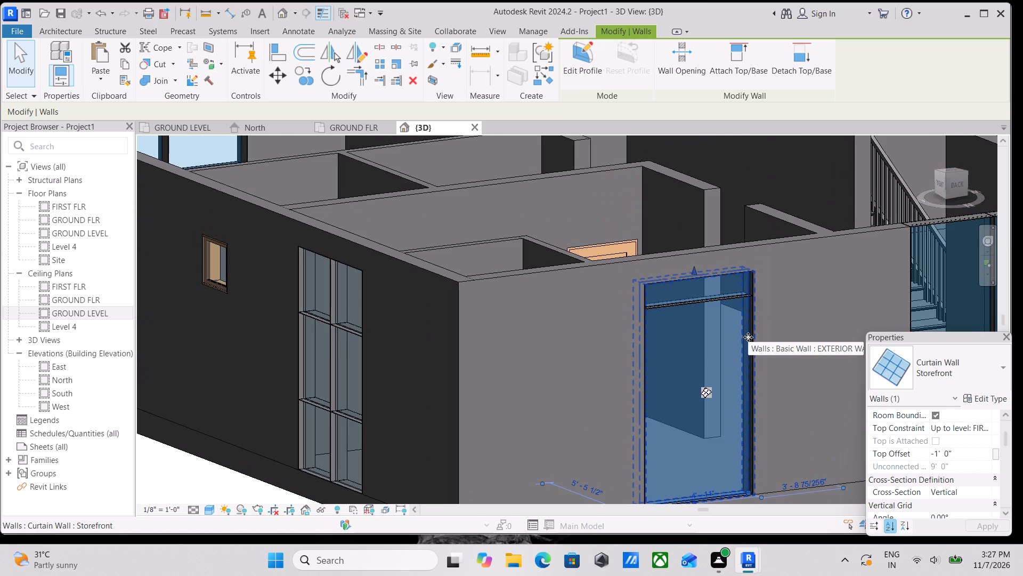
pyautogui.scroll(1, 654, 331)
pyautogui.moveTo(651, 321); pyautogui.dragTo(583, 313, button='middle')
pyautogui.keyDown('shift'); pyautogui.moveTo(633, 331); pyautogui.dragTo(736, 379, button='middle'); pyautogui.keyUp('shift')
pyautogui.moveTo(734, 375); pyautogui.dragTo(696, 250, button='middle')
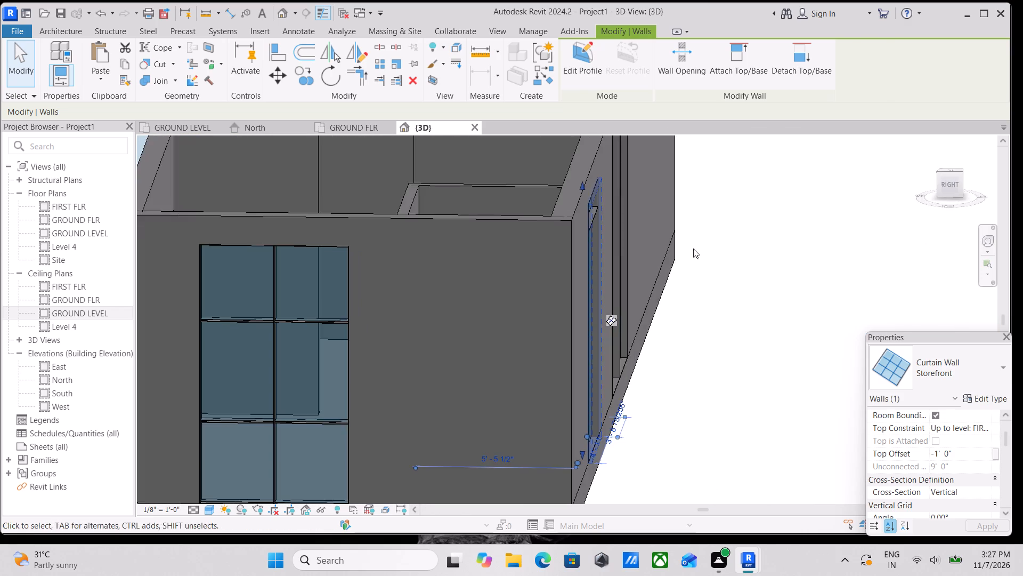
pyautogui.keyDown('shift'); pyautogui.moveTo(713, 248); pyautogui.dragTo(649, 254, button='middle'); pyautogui.keyUp('shift')
pyautogui.moveTo(672, 267); pyautogui.dragTo(686, 303, button='middle')
pyautogui.keyDown('shift'); pyautogui.moveTo(622, 262); pyautogui.dragTo(590, 262, button='middle'); pyautogui.keyUp('shift')
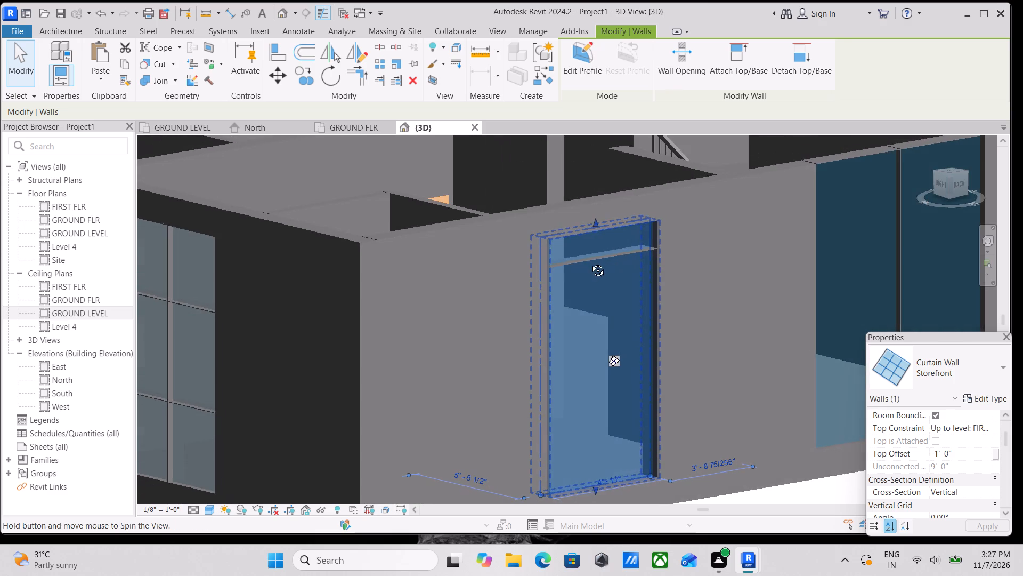
pyautogui.keyDown('shift'); pyautogui.moveTo(590, 262); pyautogui.dragTo(664, 237, button='middle'); pyautogui.keyUp('shift')
pyautogui.scroll(1, 664, 237)
pyautogui.scroll(-2, 749, 246)
pyautogui.moveTo(749, 246); pyautogui.dragTo(986, 179, button='middle')
pyautogui.keyDown('shift'); pyautogui.moveTo(895, 224); pyautogui.dragTo(733, 218, button='middle'); pyautogui.keyUp('shift')
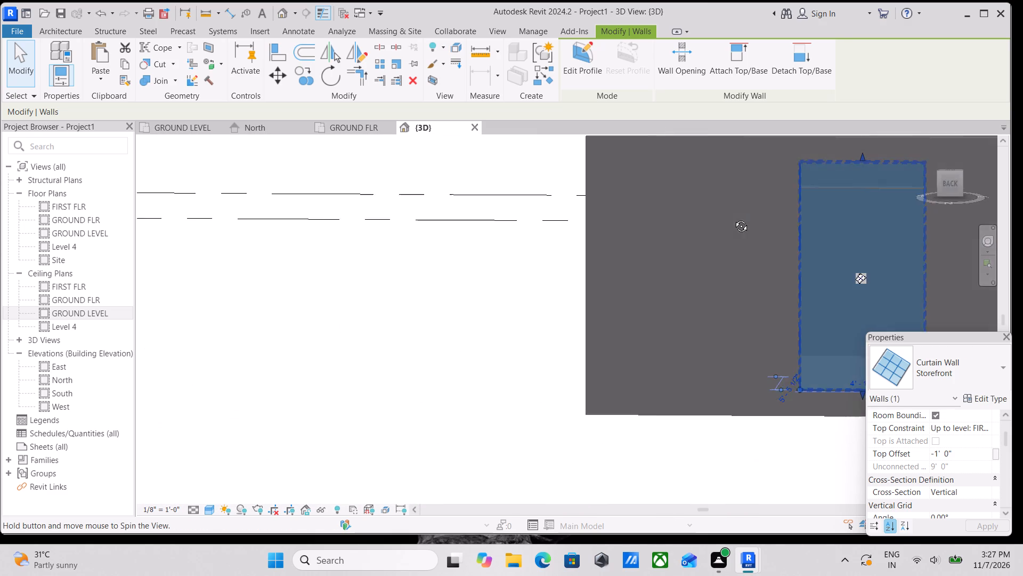
pyautogui.keyDown('shift'); pyautogui.moveTo(733, 218); pyautogui.dragTo(823, 276, button='middle'); pyautogui.keyUp('shift')
pyautogui.keyDown('shift'); pyautogui.scroll(1, 831, 252); pyautogui.keyUp('shift')
pyautogui.keyDown('shift'); pyautogui.moveTo(864, 185); pyautogui.dragTo(856, 183, button='middle'); pyautogui.keyUp('shift')
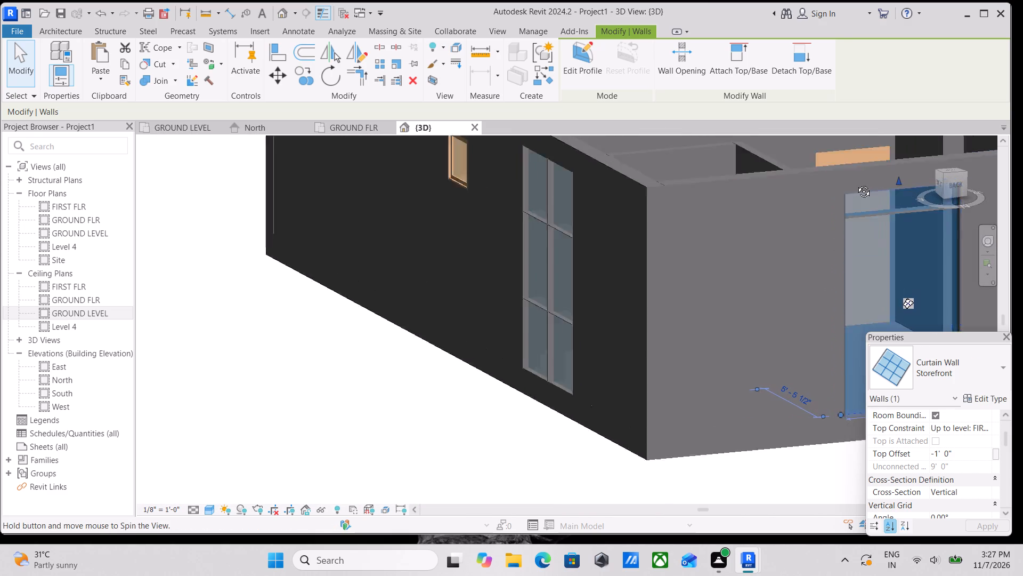
pyautogui.keyDown('shift'); pyautogui.moveTo(856, 183); pyautogui.dragTo(822, 179, button='middle'); pyautogui.keyUp('shift')
pyautogui.moveTo(860, 199); pyautogui.dragTo(793, 223, button='middle')
pyautogui.scroll(1, 846, 229)
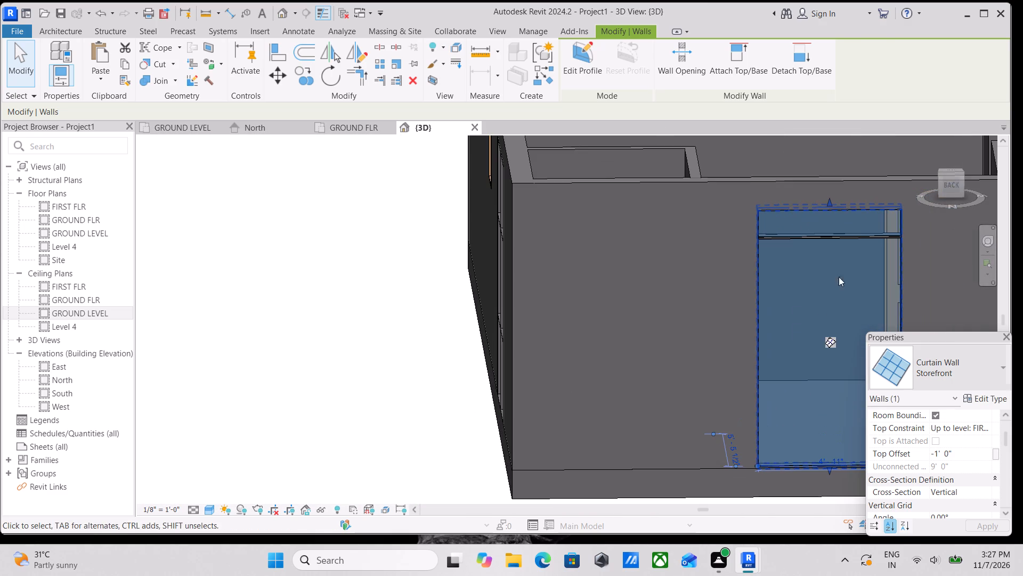
pyautogui.press('Escape')
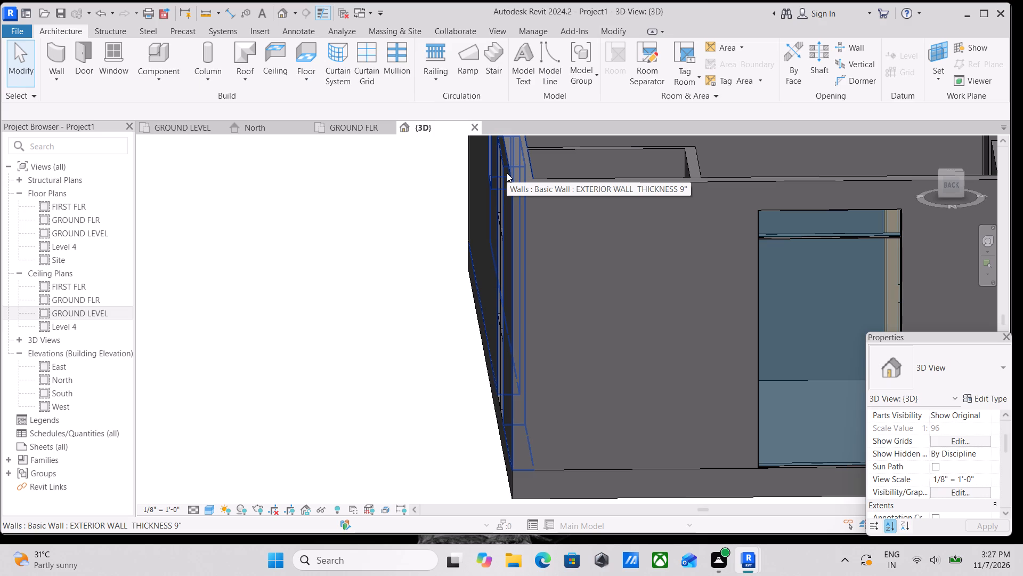
pyautogui.scroll(1, 701, 260)
pyautogui.moveTo(701, 260); pyautogui.dragTo(586, 249, button='middle')
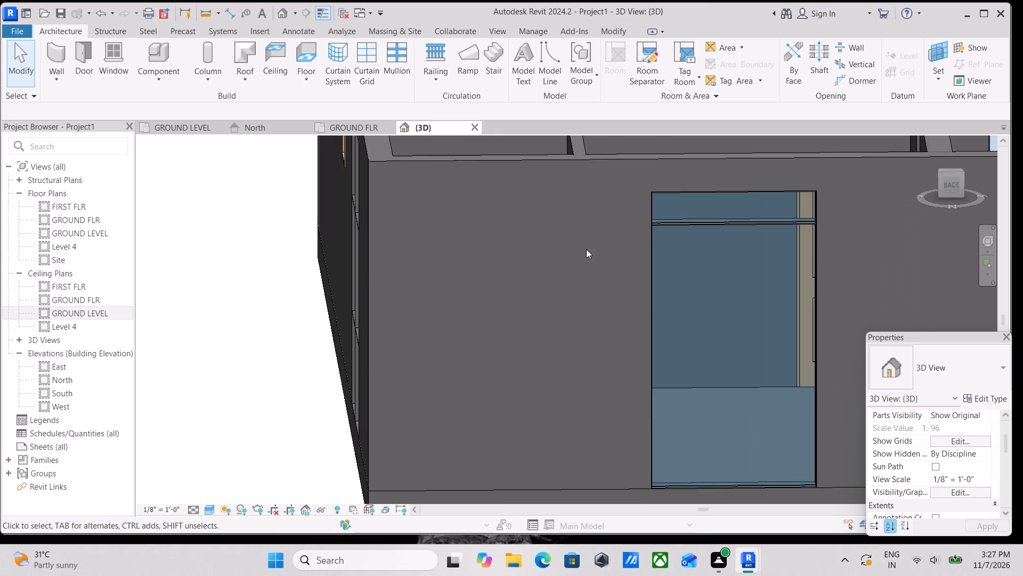
pyautogui.scroll(1, 721, 273)
pyautogui.scroll(-2, 721, 273)
pyautogui.moveTo(721, 273); pyautogui.dragTo(642, 267, button='middle')
pyautogui.scroll(-4, 661, 277)
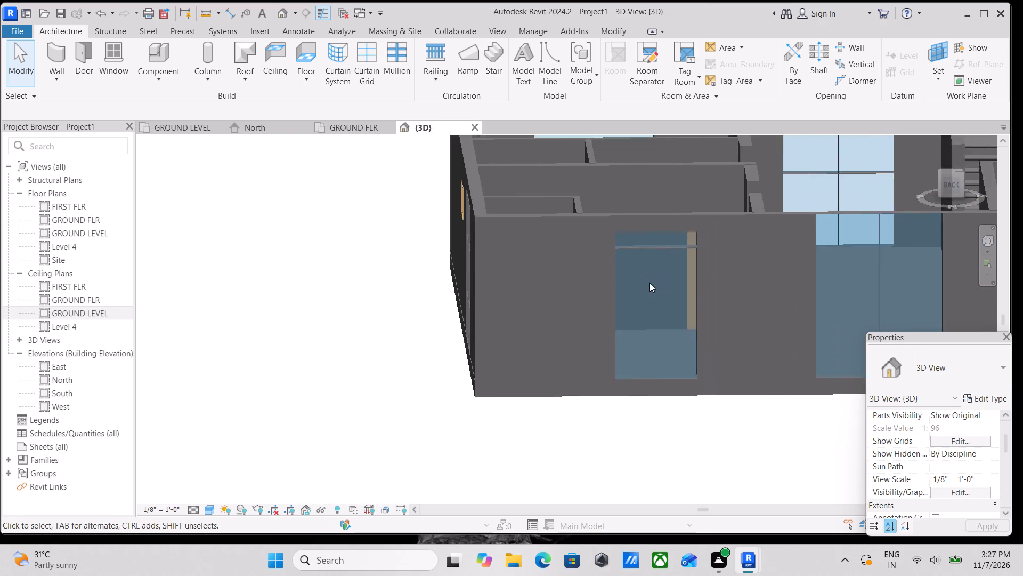
pyautogui.scroll(-1, 649, 283)
pyautogui.keyDown('shift'); pyautogui.moveTo(645, 290); pyautogui.dragTo(743, 347, button='middle'); pyautogui.keyUp('shift')
pyautogui.scroll(1, 669, 293)
pyautogui.keyDown('shift'); pyautogui.moveTo(669, 293); pyautogui.dragTo(708, 259, button='middle'); pyautogui.keyUp('shift')
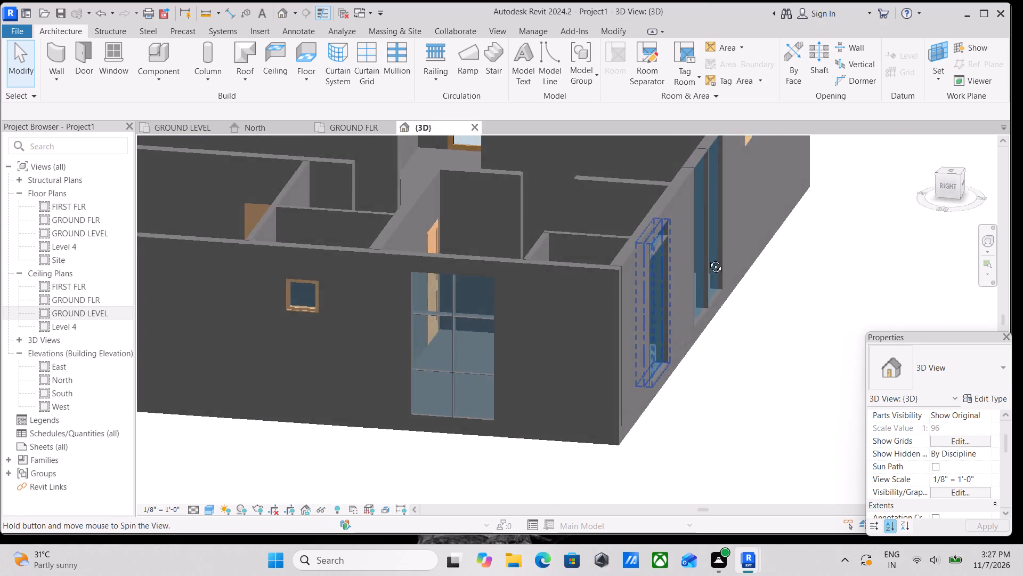
pyautogui.keyDown('shift'); pyautogui.moveTo(708, 259); pyautogui.dragTo(581, 277, button='middle'); pyautogui.keyUp('shift')
pyautogui.keyDown('shift'); pyautogui.moveTo(705, 295); pyautogui.dragTo(774, 334, button='middle'); pyautogui.keyUp('shift')
pyautogui.scroll(2, 756, 322)
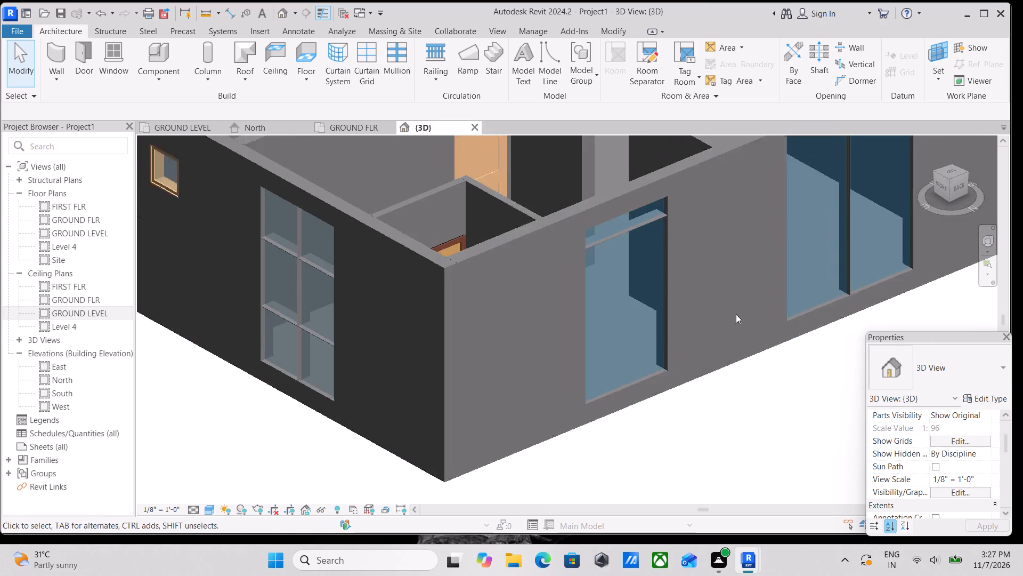
pyautogui.scroll(1, 736, 314)
pyautogui.moveTo(696, 283); pyautogui.dragTo(773, 365, button='middle')
pyautogui.keyDown('shift'); pyautogui.moveTo(767, 357); pyautogui.dragTo(748, 298, button='middle'); pyautogui.keyUp('shift')
pyautogui.scroll(2, 748, 298)
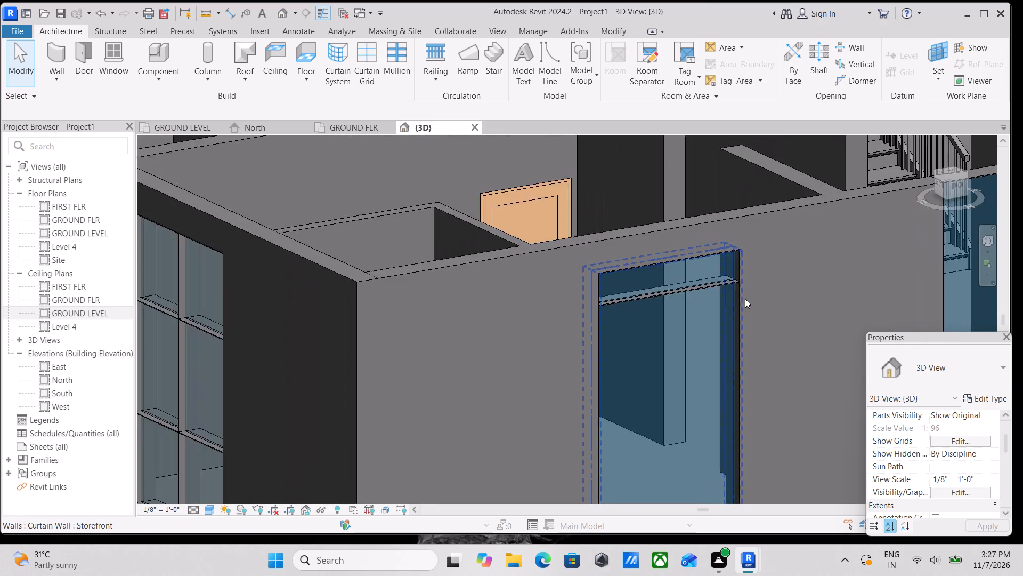
pyautogui.moveTo(745, 299); pyautogui.dragTo(718, 247, button='middle')
pyautogui.keyDown('shift'); pyautogui.scroll(1, 719, 248); pyautogui.keyUp('shift')
pyautogui.keyDown('shift'); pyautogui.moveTo(719, 248); pyautogui.dragTo(802, 275, button='middle'); pyautogui.keyUp('shift')
pyautogui.moveTo(799, 276); pyautogui.dragTo(631, 277, button='middle')
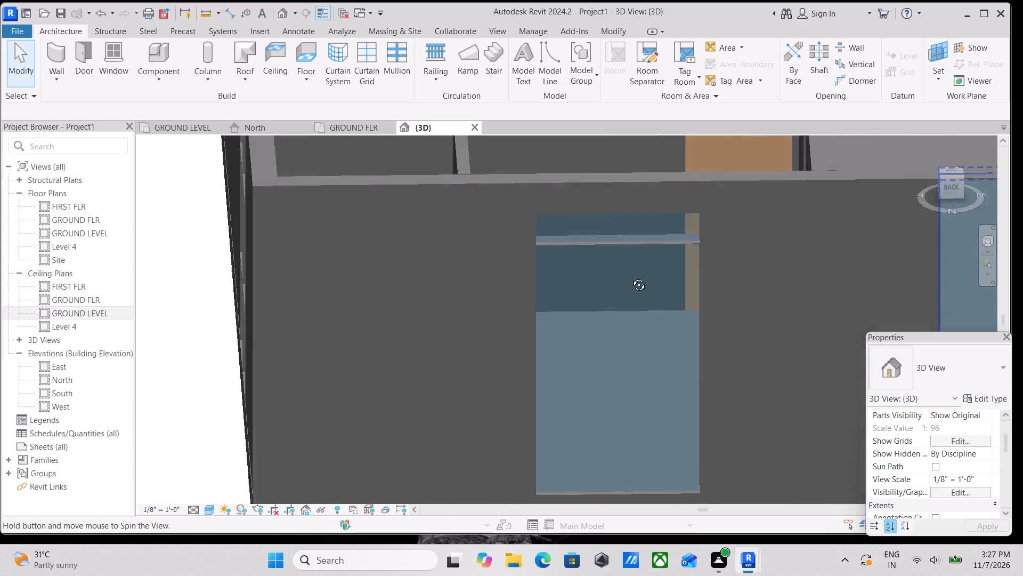
pyautogui.moveTo(631, 277); pyautogui.dragTo(599, 290, button='middle')
pyautogui.moveTo(662, 294); pyautogui.dragTo(814, 239, button='middle')
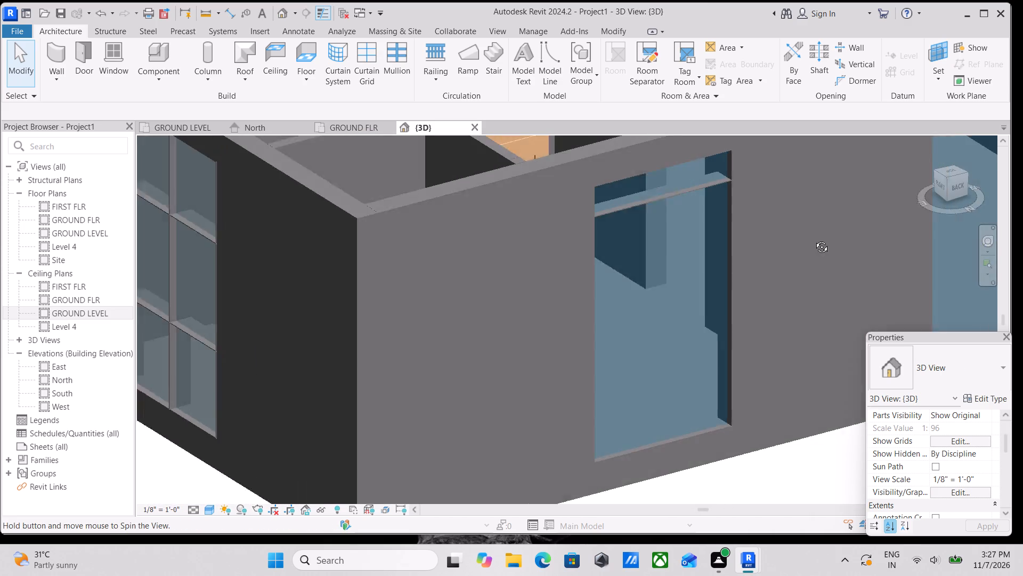
pyautogui.moveTo(814, 239); pyautogui.dragTo(816, 238, button='middle')
pyautogui.scroll(1, 740, 241)
pyautogui.moveTo(740, 241); pyautogui.dragTo(802, 314, button='middle')
pyautogui.scroll(1, 795, 308)
pyautogui.keyDown('shift'); pyautogui.moveTo(793, 305); pyautogui.dragTo(846, 293, button='middle'); pyautogui.keyUp('shift')
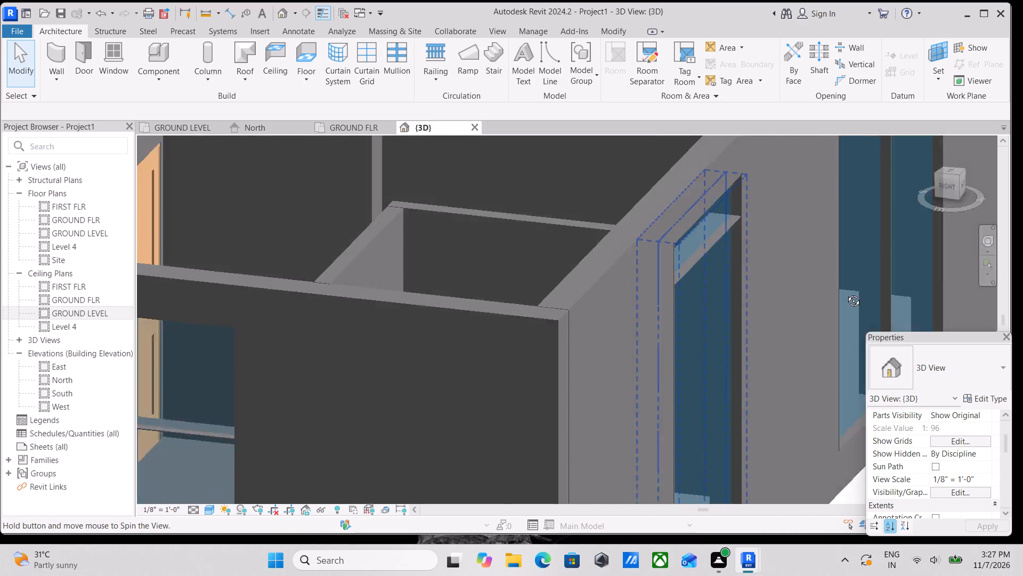
pyautogui.keyDown('shift'); pyautogui.moveTo(846, 293); pyautogui.dragTo(828, 298, button='middle'); pyautogui.keyUp('shift')
pyautogui.keyDown('shift'); pyautogui.middleClick(826, 314); pyautogui.keyUp('shift')
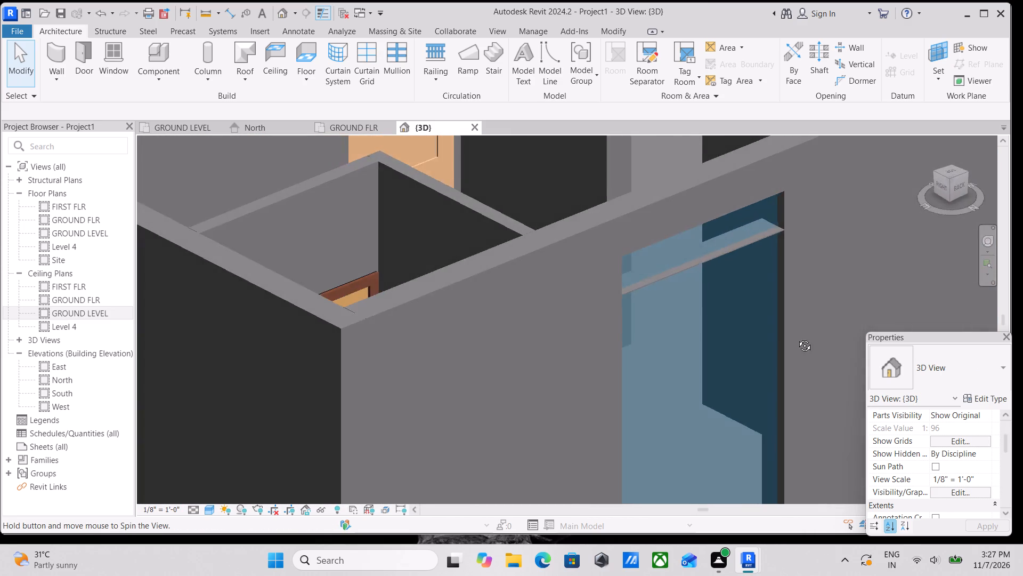
pyautogui.keyDown('shift'); pyautogui.scroll(1, 823, 314); pyautogui.keyUp('shift')
pyautogui.scroll(-4, 823, 315)
pyautogui.keyDown('shift'); pyautogui.moveTo(806, 303); pyautogui.dragTo(919, 255, button='middle'); pyautogui.keyUp('shift')
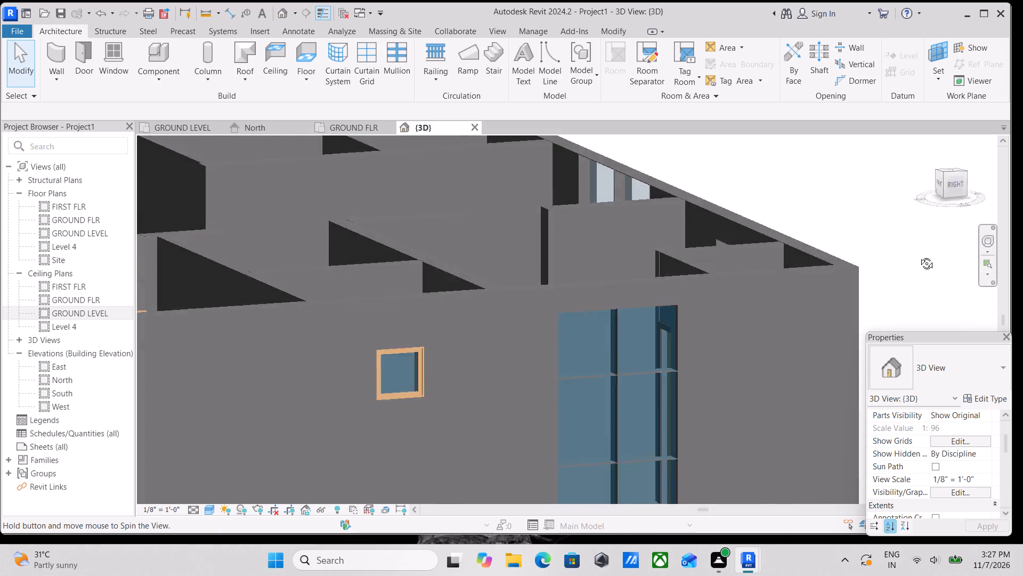
pyautogui.keyDown('shift'); pyautogui.moveTo(919, 255); pyautogui.dragTo(698, 242, button='middle'); pyautogui.keyUp('shift')
pyautogui.scroll(1, 718, 271)
pyautogui.scroll(-5, 746, 295)
pyautogui.keyDown('shift'); pyautogui.moveTo(746, 275); pyautogui.dragTo(763, 211, button='middle'); pyautogui.keyUp('shift')
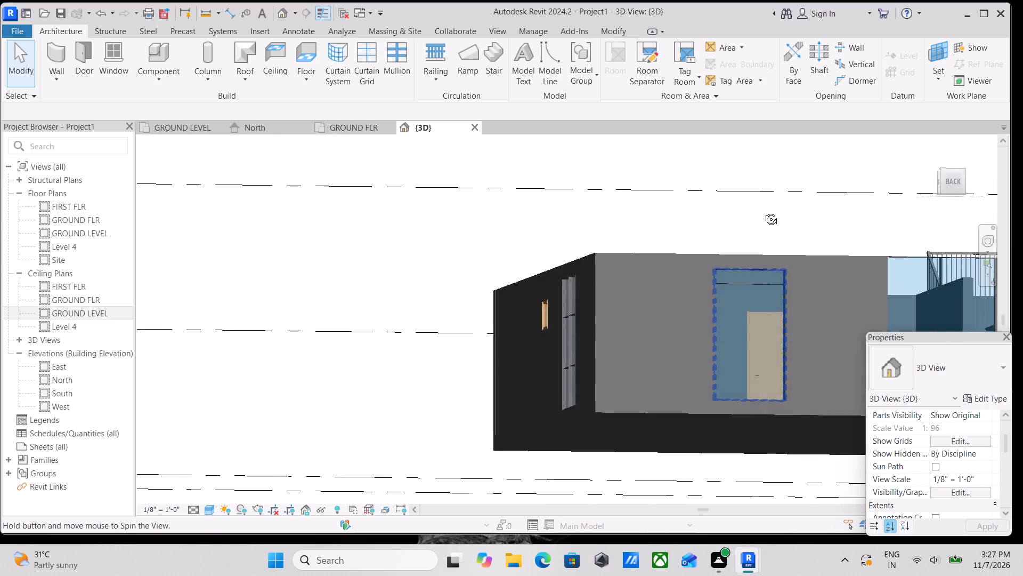
pyautogui.keyDown('shift'); pyautogui.moveTo(763, 211); pyautogui.dragTo(669, 300, button='middle'); pyautogui.keyUp('shift')
pyautogui.scroll(1, 716, 314)
pyautogui.keyDown('shift'); pyautogui.moveTo(747, 301); pyautogui.dragTo(902, 315, button='middle'); pyautogui.keyUp('shift')
pyautogui.scroll(2, 887, 316)
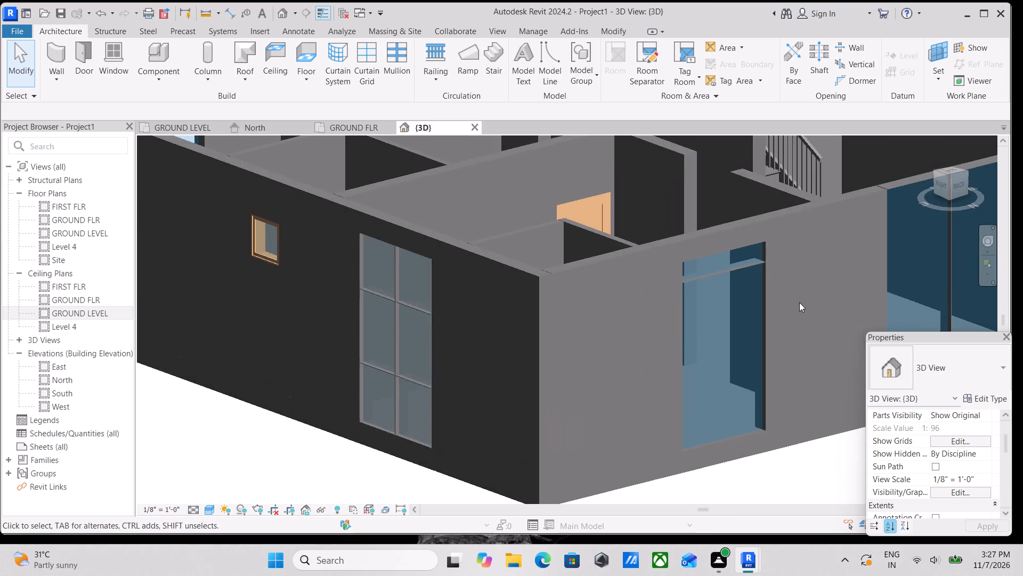
pyautogui.scroll(4, 751, 285)
pyautogui.moveTo(734, 281); pyautogui.dragTo(827, 334, button='middle')
pyautogui.scroll(1, 624, 289)
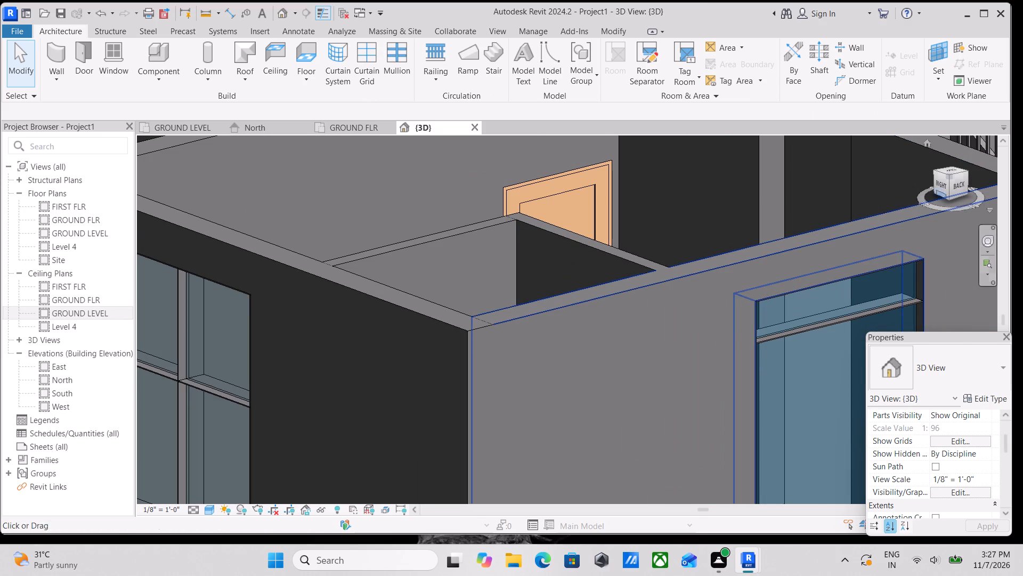
# Add a horizontal curtain grid line midway across the narrow storefront's lower panel, splitting it into two 4'-0" high parts.
pyautogui.click(956, 186)
pyautogui.scroll(2, 639, 350)
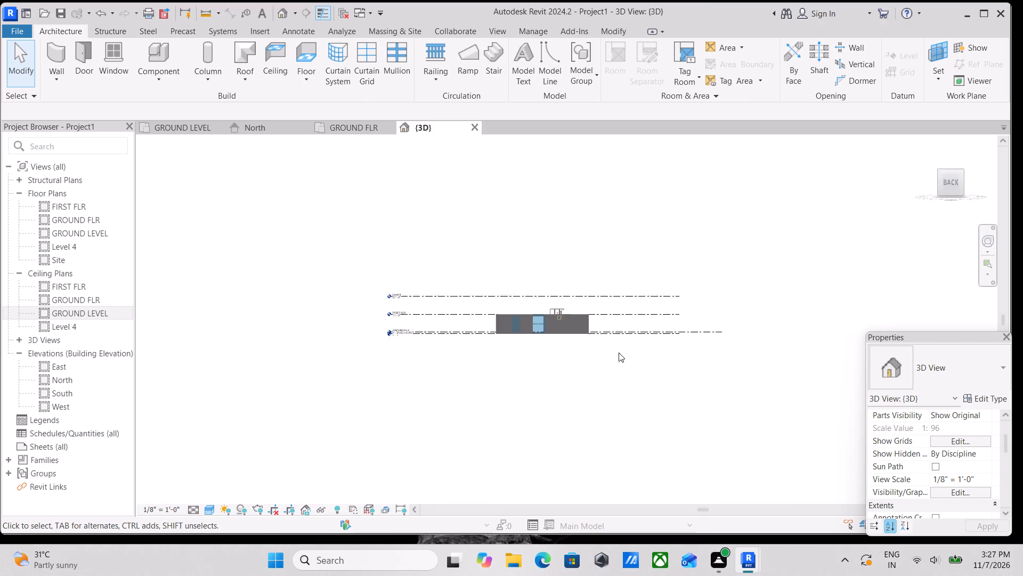
pyautogui.scroll(3, 619, 353)
pyautogui.scroll(4, 497, 317)
pyautogui.scroll(3, 398, 298)
pyautogui.moveTo(411, 307); pyautogui.dragTo(530, 371, button='middle')
pyautogui.scroll(3, 497, 343)
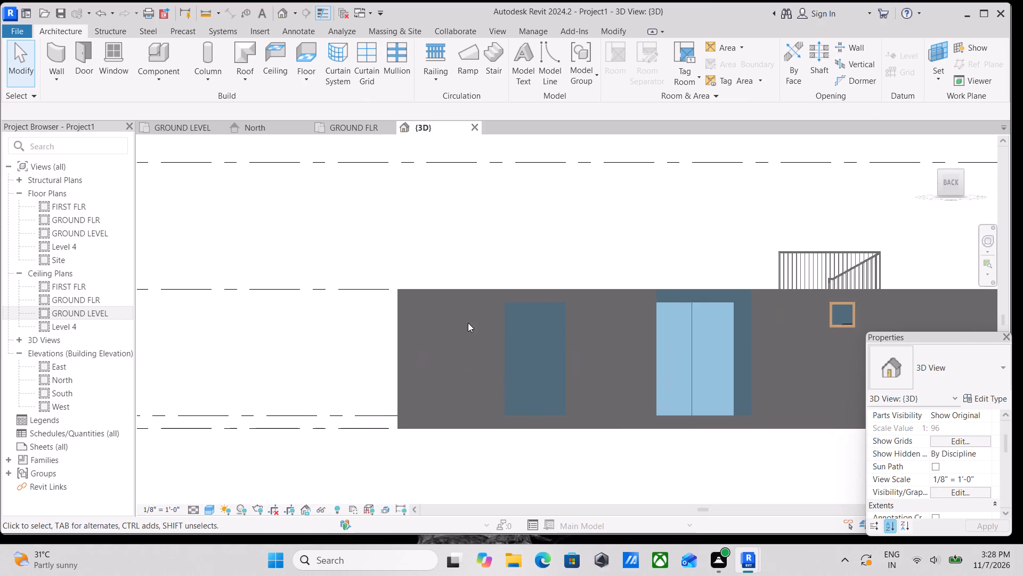
pyautogui.scroll(3, 500, 322)
pyautogui.scroll(3, 558, 312)
pyautogui.moveTo(561, 315); pyautogui.dragTo(708, 407, button='middle')
pyautogui.scroll(1, 722, 417)
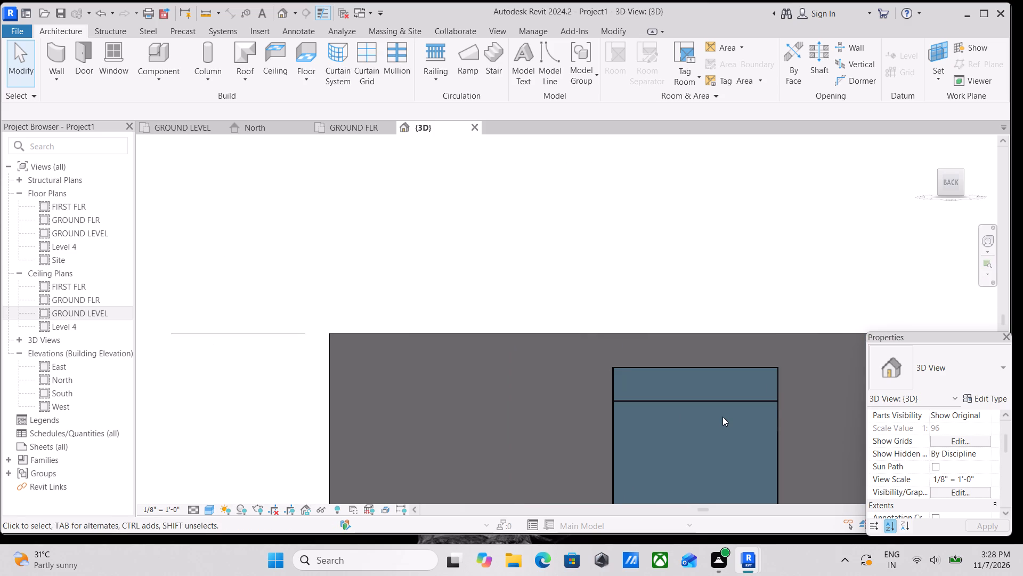
pyautogui.scroll(2, 722, 417)
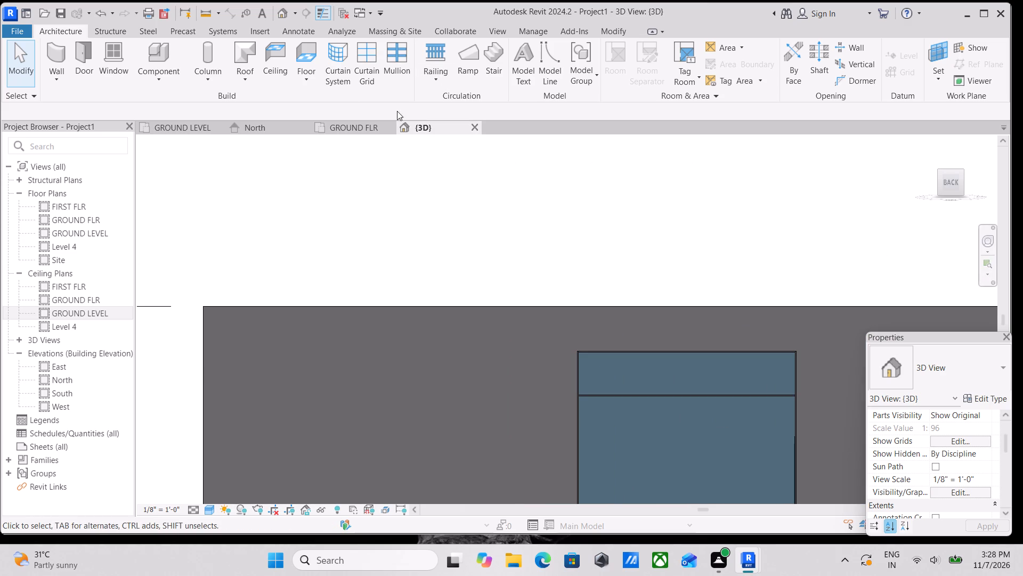
pyautogui.click(152, 76)
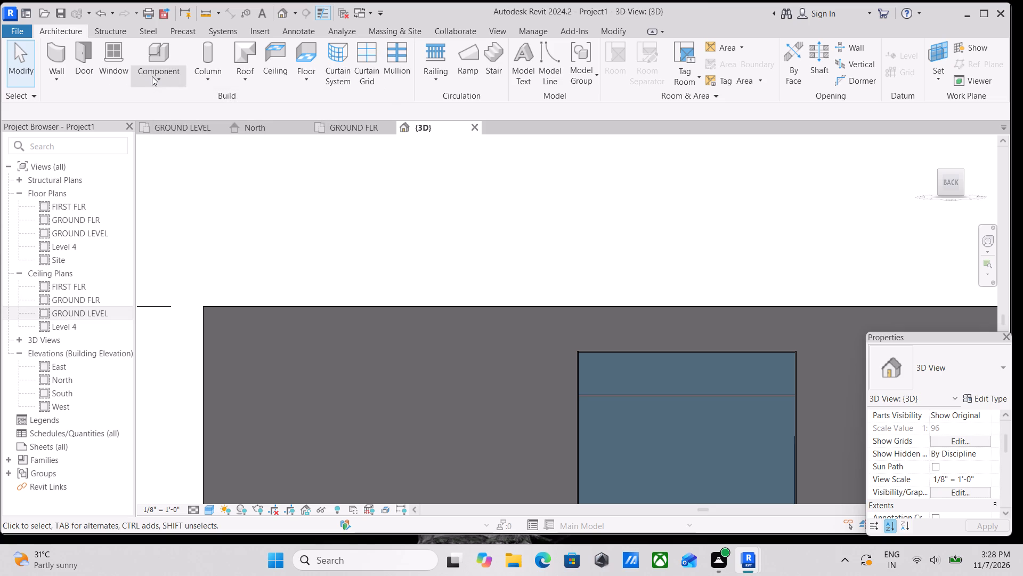
pyautogui.click(152, 76)
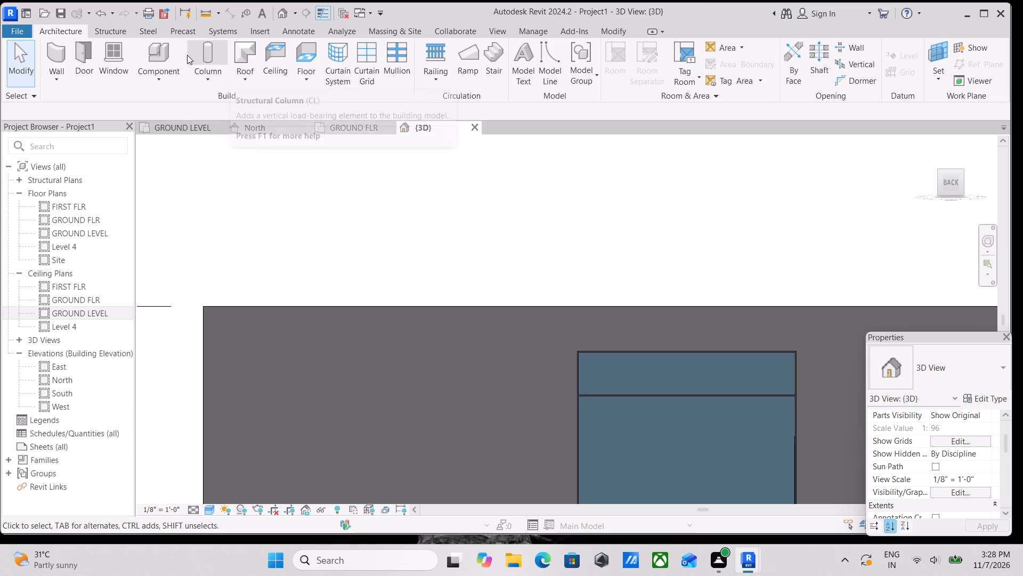
pyautogui.click(202, 81)
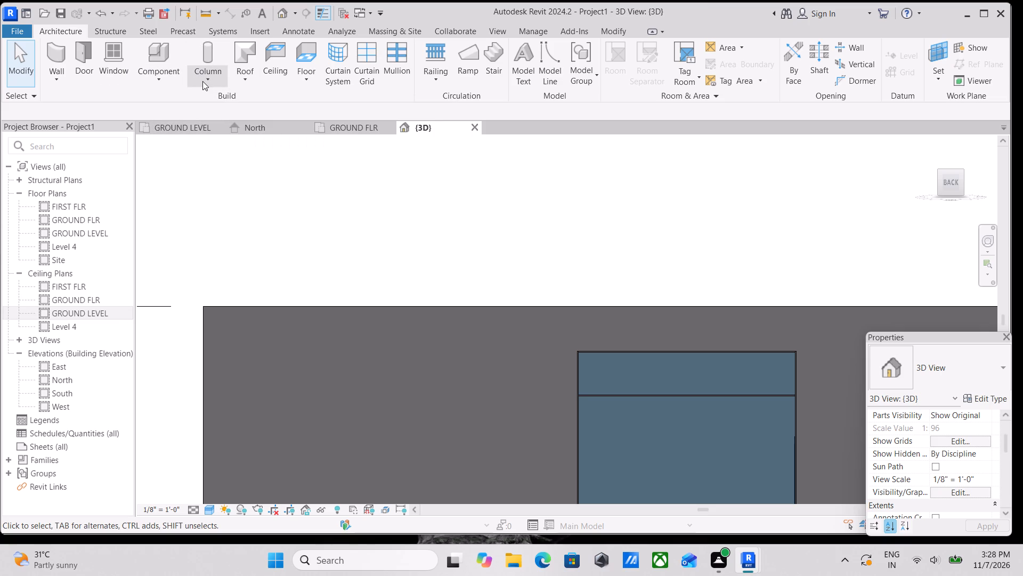
pyautogui.click(202, 81)
pyautogui.click(367, 67)
pyautogui.scroll(-1, 651, 386)
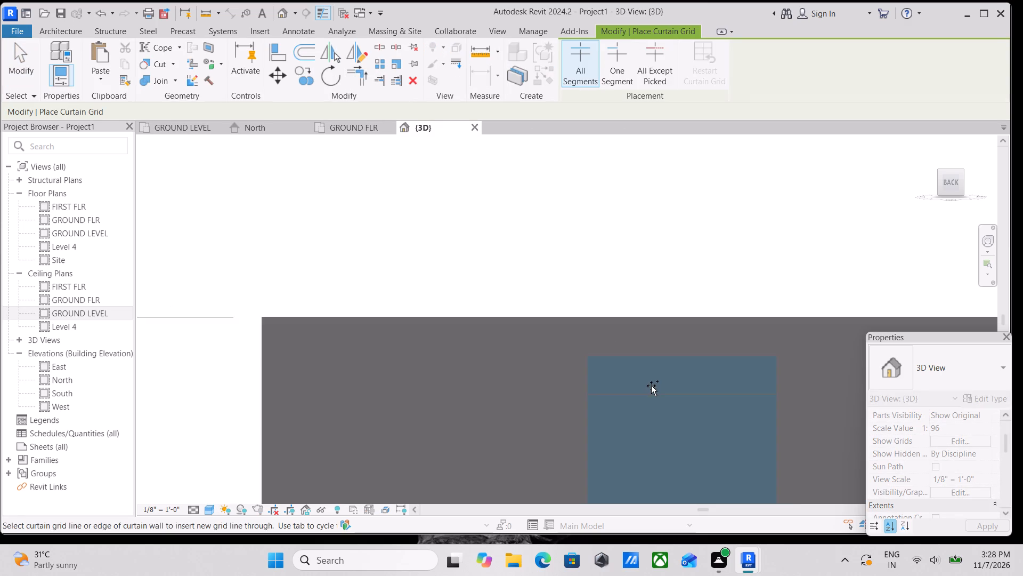
pyautogui.scroll(-1, 651, 386)
pyautogui.moveTo(652, 382); pyautogui.dragTo(642, 284, button='middle')
pyautogui.scroll(-2, 653, 347)
pyautogui.moveTo(648, 323); pyautogui.dragTo(652, 282, button='middle')
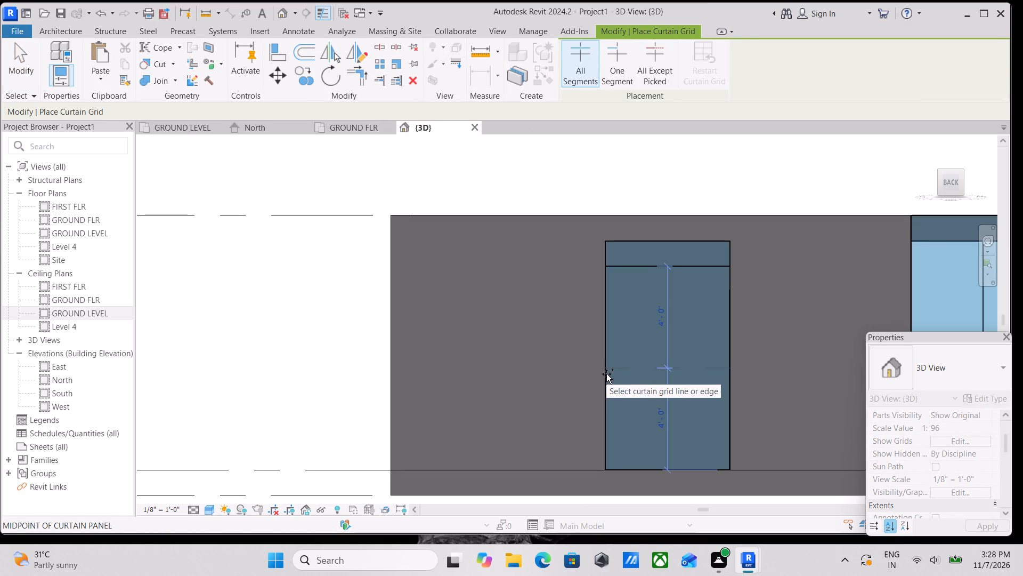
pyautogui.click(606, 374)
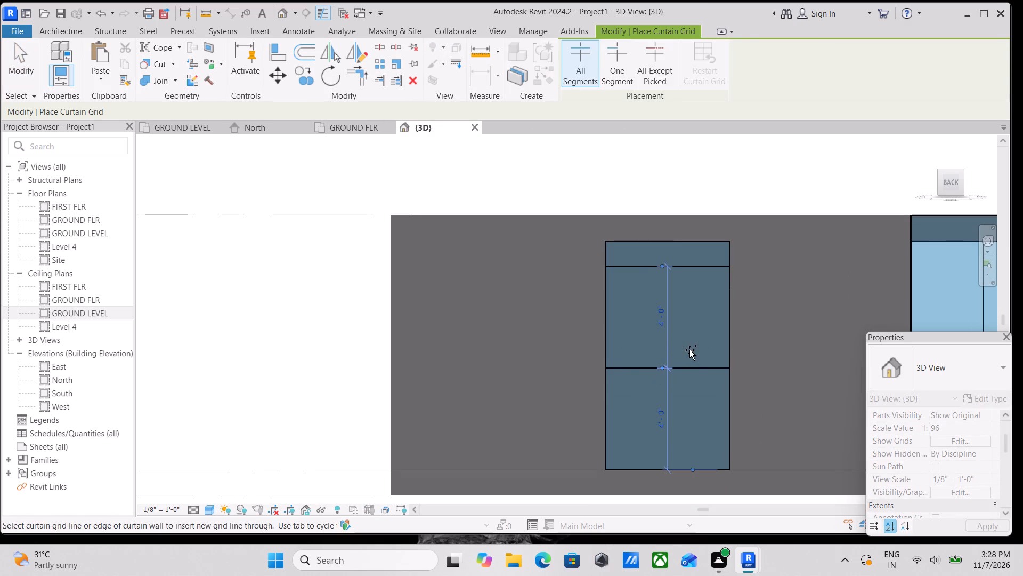
# Add a vertical curtain grid line through all segments at the narrow storefront's midpoint, 2'-5 1/2" from each side.
pyautogui.scroll(3, 668, 334)
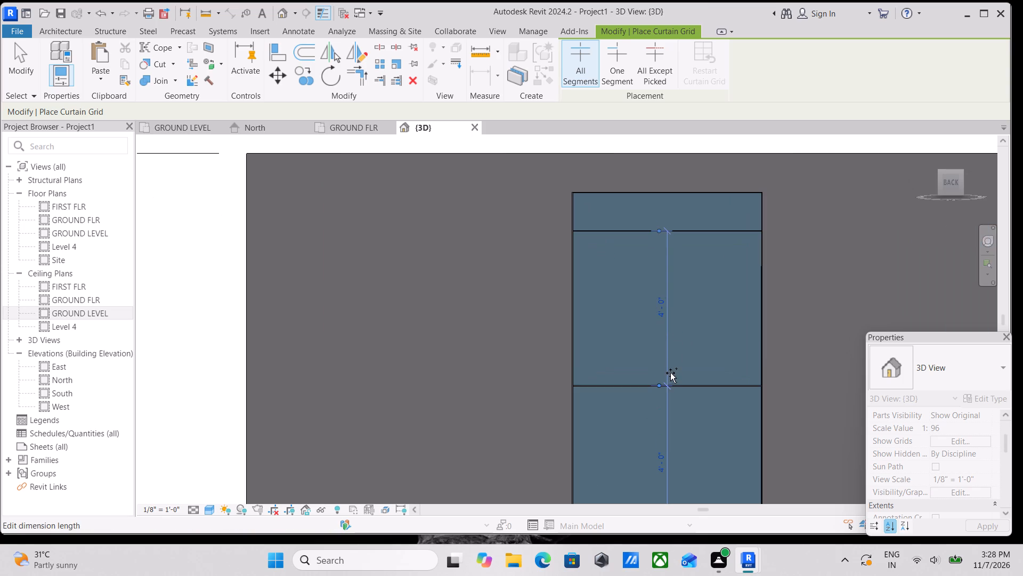
pyautogui.click(666, 282)
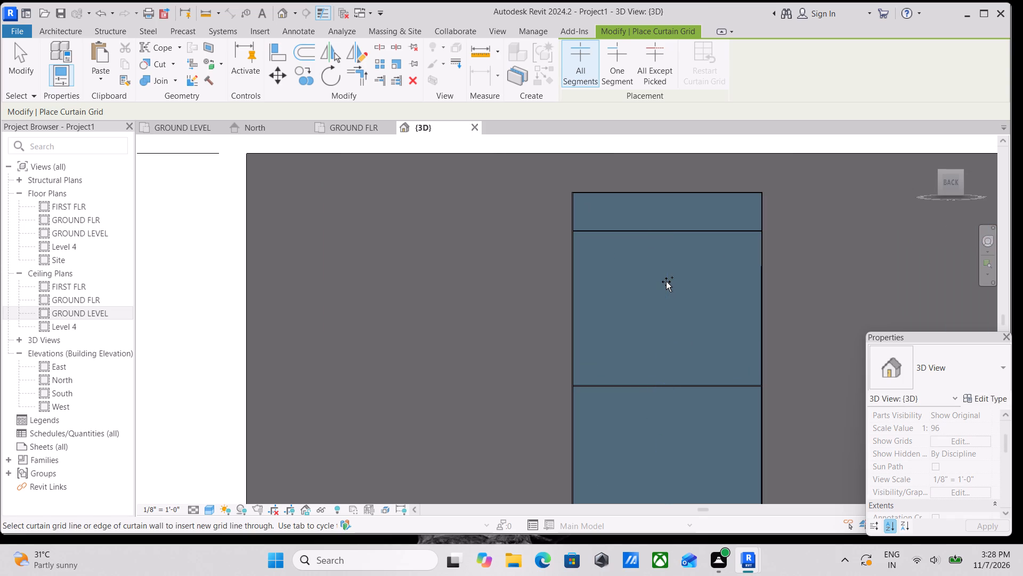
pyautogui.click(663, 229)
pyautogui.scroll(-2, 677, 287)
pyautogui.moveTo(676, 302); pyautogui.dragTo(635, 330, button='middle')
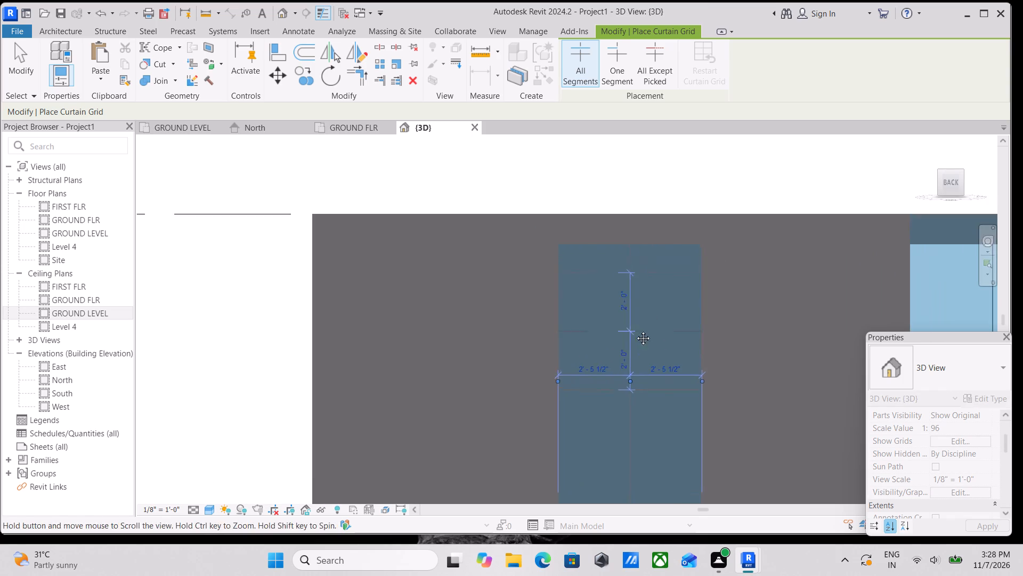
pyautogui.moveTo(635, 330); pyautogui.dragTo(635, 332, button='middle')
pyautogui.scroll(2, 637, 354)
pyautogui.press('Escape')
pyautogui.scroll(-1, 656, 314)
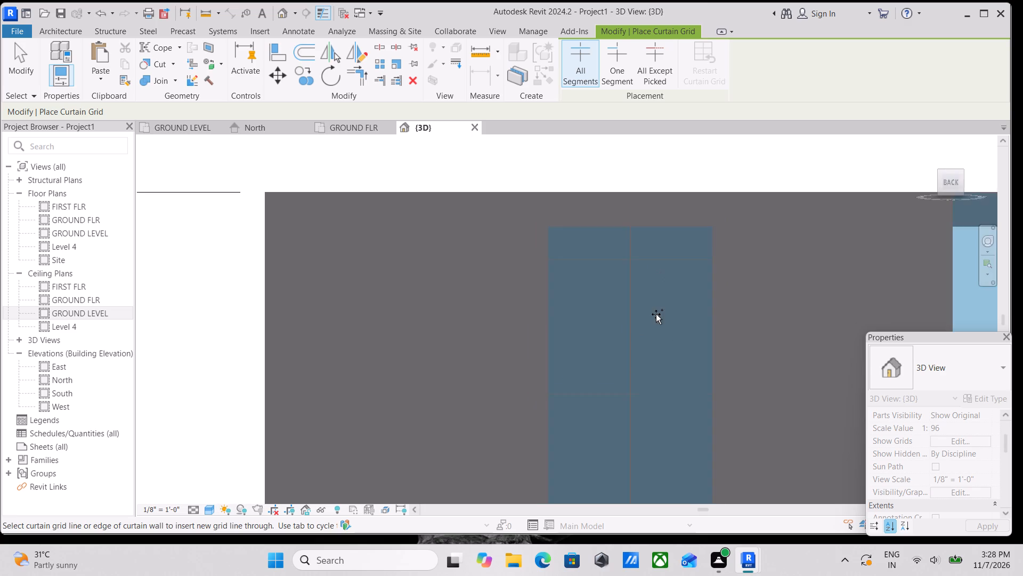
pyautogui.moveTo(649, 294); pyautogui.dragTo(653, 253, button='middle')
pyautogui.press('Escape')
pyautogui.press('Escape')
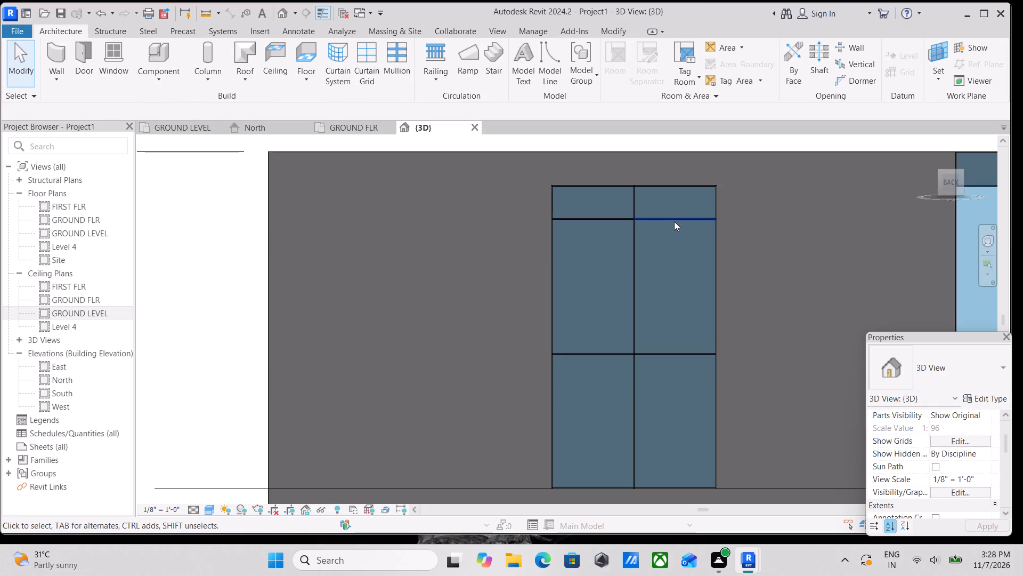
# Examine the narrow storefront's mullion layout and the neighbouring openings along the back wall from several angles.
pyautogui.click(674, 221)
pyautogui.scroll(-1, 671, 237)
pyautogui.keyDown('shift'); pyautogui.moveTo(670, 245); pyautogui.dragTo(742, 338, button='middle'); pyautogui.keyUp('shift')
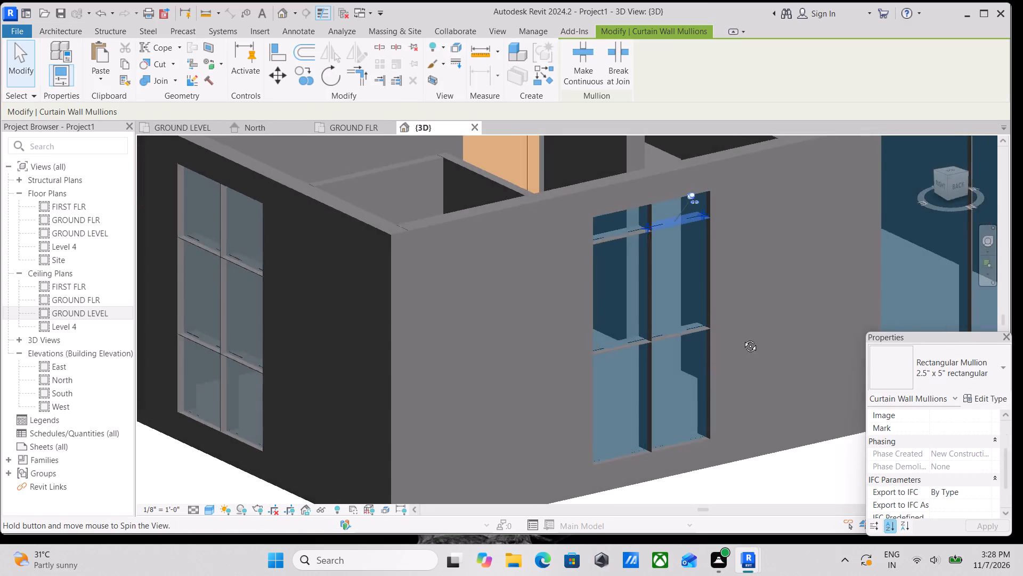
pyautogui.keyDown('shift'); pyautogui.moveTo(742, 338); pyautogui.dragTo(711, 402, button='middle'); pyautogui.keyUp('shift')
pyautogui.keyDown('shift'); pyautogui.scroll(1, 711, 402); pyautogui.keyUp('shift')
pyautogui.keyDown('shift'); pyautogui.moveTo(686, 277); pyautogui.dragTo(720, 212, button='middle'); pyautogui.keyUp('shift')
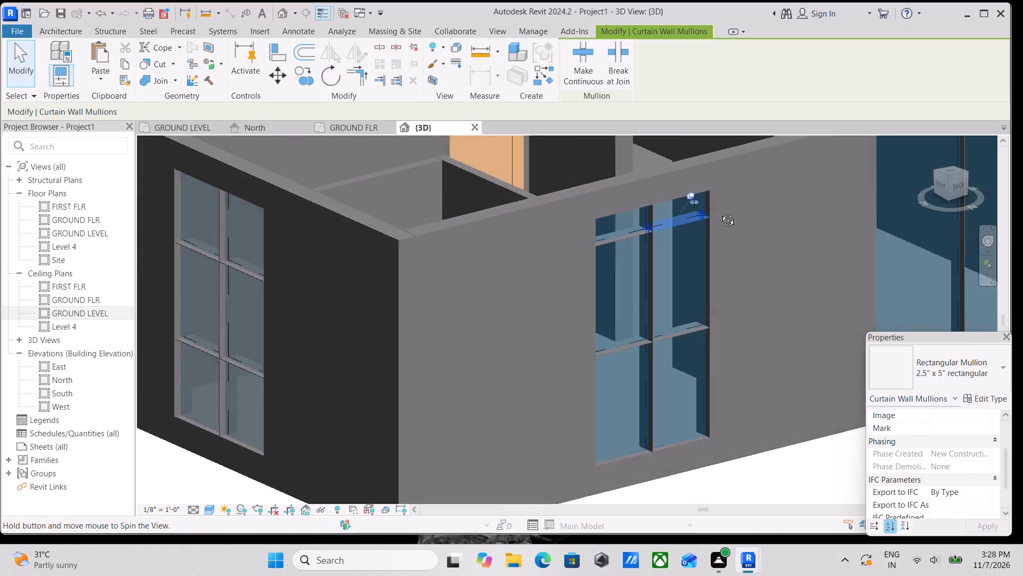
pyautogui.keyDown('shift'); pyautogui.moveTo(720, 212); pyautogui.dragTo(686, 204, button='middle'); pyautogui.keyUp('shift')
pyautogui.press('Escape')
pyautogui.scroll(-3, 702, 236)
pyautogui.moveTo(704, 244); pyautogui.dragTo(646, 244, button='middle')
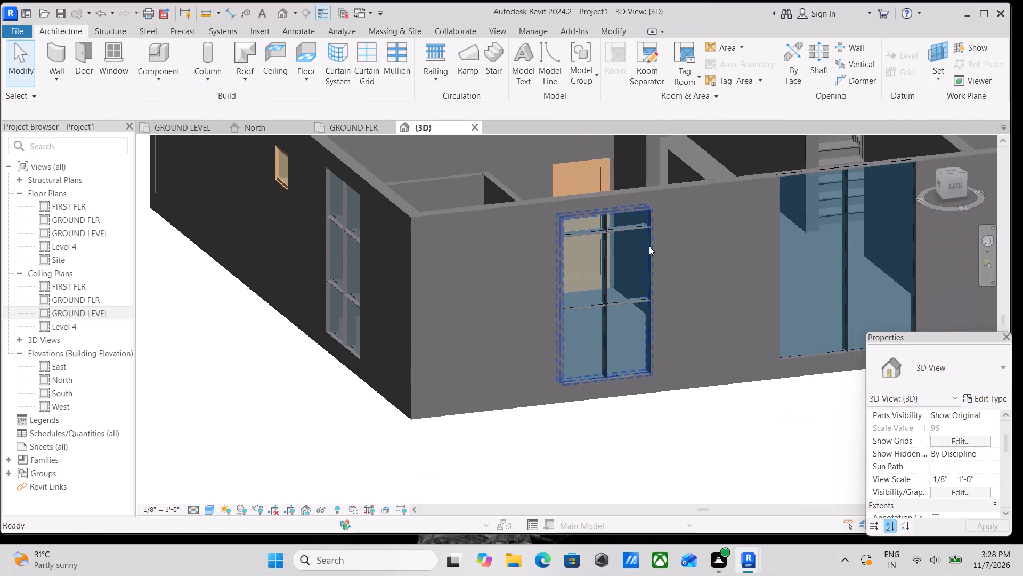
pyautogui.scroll(-3, 795, 305)
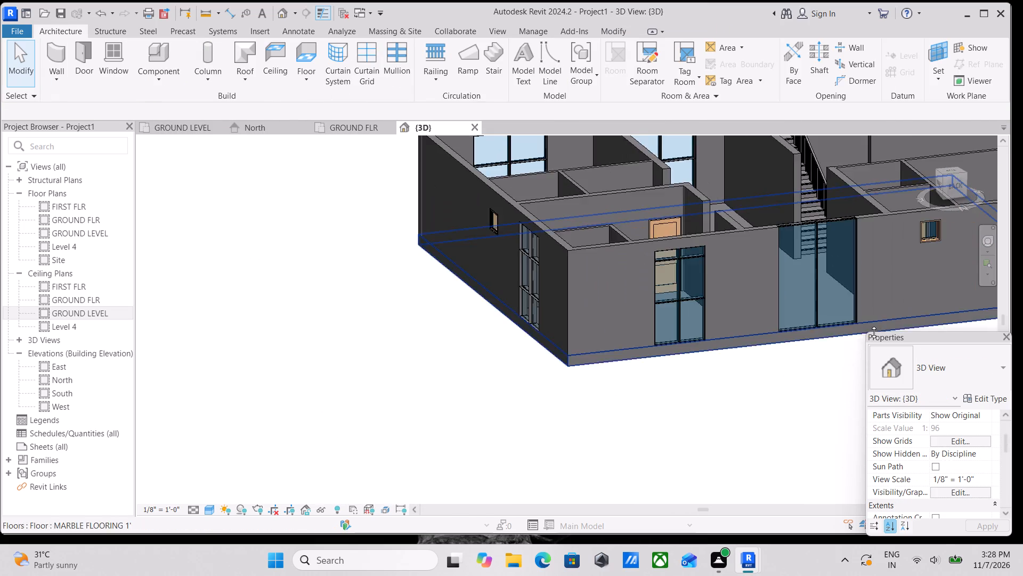
pyautogui.moveTo(870, 331); pyautogui.dragTo(808, 307, button='middle')
pyautogui.keyDown('shift'); pyautogui.scroll(2, 808, 307); pyautogui.keyUp('shift')
pyautogui.keyDown('shift'); pyautogui.moveTo(786, 292); pyautogui.dragTo(855, 253, button='middle'); pyautogui.keyUp('shift')
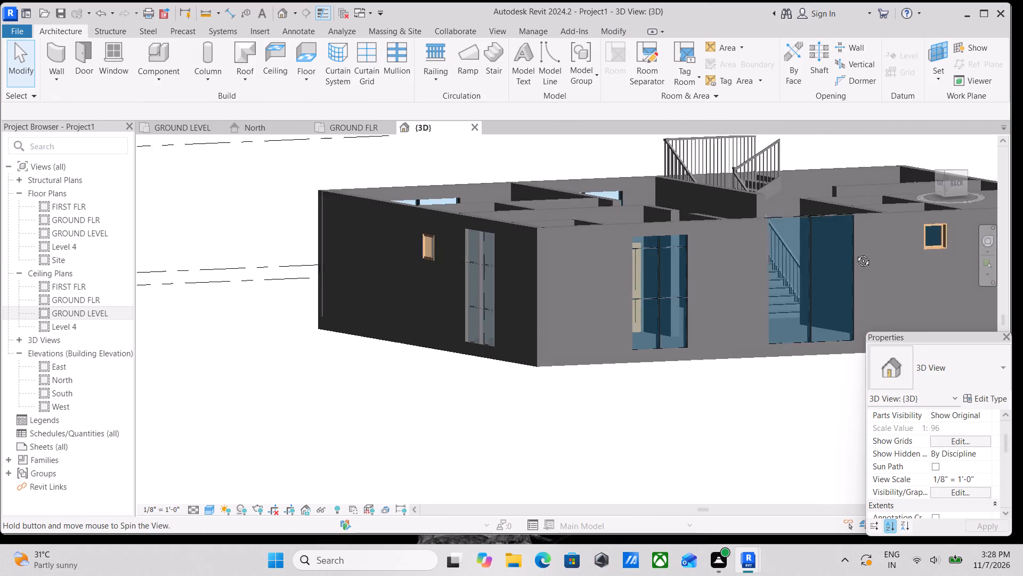
pyautogui.keyDown('shift'); pyautogui.moveTo(855, 253); pyautogui.dragTo(829, 246, button='middle'); pyautogui.keyUp('shift')
pyautogui.moveTo(803, 247); pyautogui.dragTo(627, 356, button='middle')
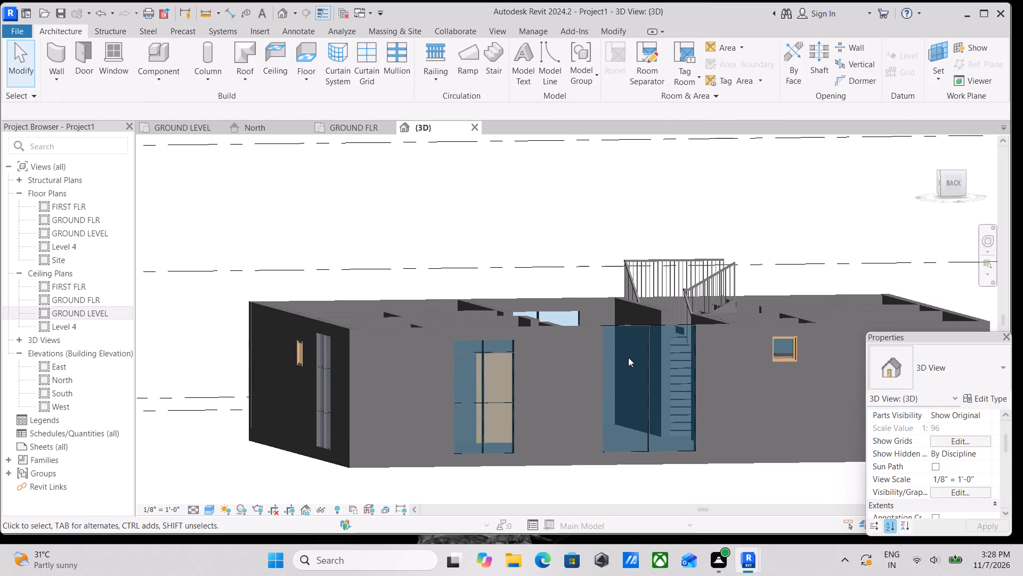
# Examine the top edge of the wider storefront curtain wall in front of the staircase from above.
pyautogui.scroll(7, 649, 322)
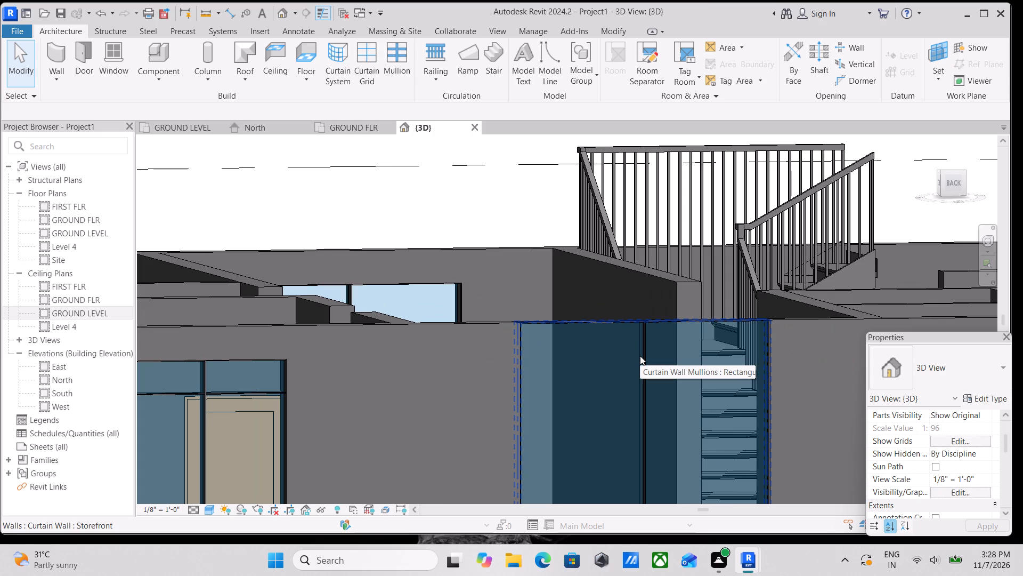
pyautogui.scroll(1, 629, 337)
pyautogui.click(617, 319)
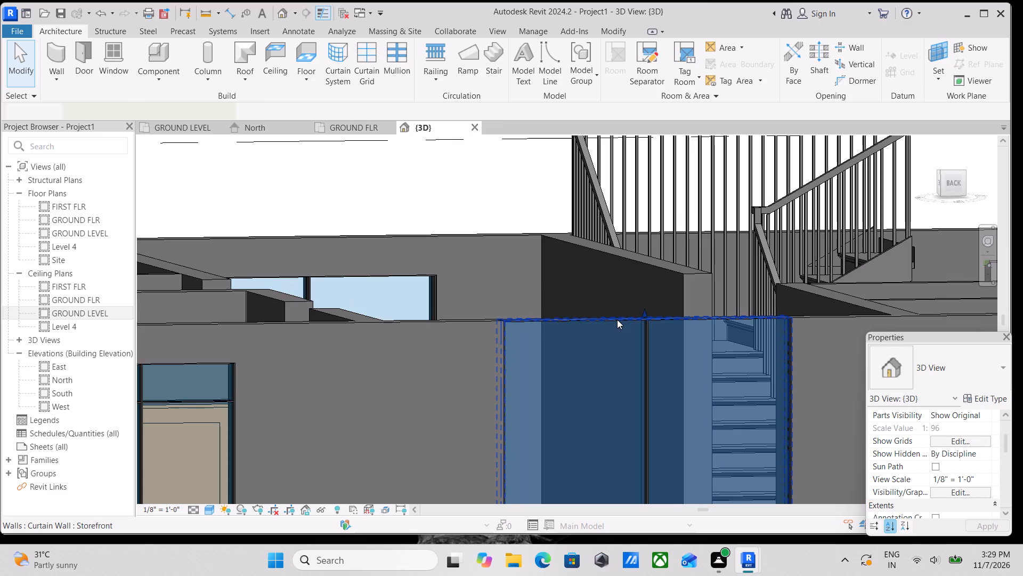
pyautogui.keyDown('shift'); pyautogui.moveTo(591, 299); pyautogui.dragTo(726, 412, button='middle'); pyautogui.keyUp('shift')
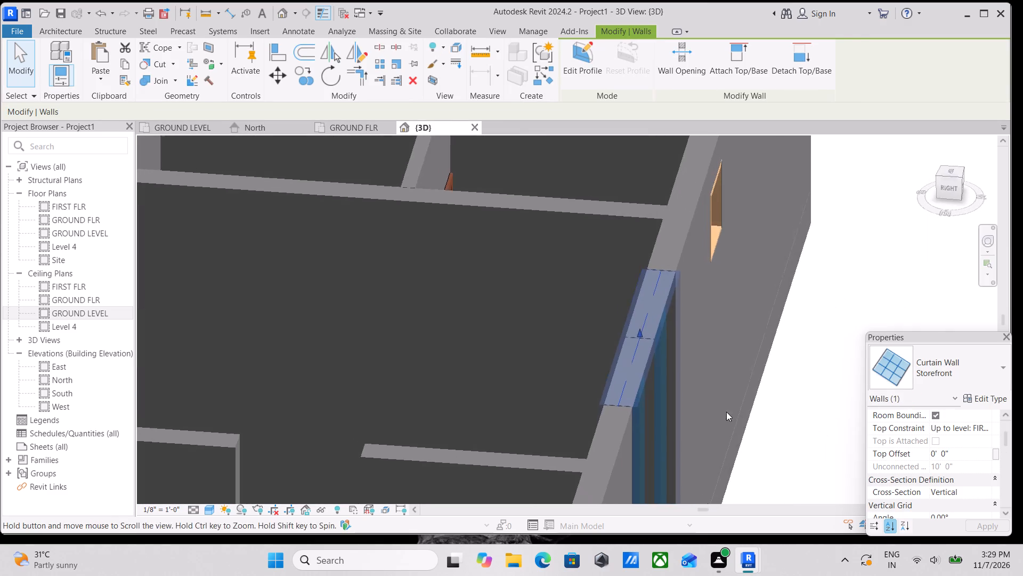
pyautogui.keyDown('shift'); pyautogui.moveTo(726, 412); pyautogui.dragTo(727, 412, button='middle'); pyautogui.keyUp('shift')
pyautogui.keyDown('shift'); pyautogui.moveTo(725, 410); pyautogui.dragTo(690, 387, button='middle'); pyautogui.keyUp('shift')
pyautogui.keyDown('shift'); pyautogui.scroll(1, 704, 398); pyautogui.keyUp('shift')
pyautogui.keyDown('shift'); pyautogui.scroll(-1, 689, 387); pyautogui.keyUp('shift')
pyautogui.moveTo(690, 387); pyautogui.dragTo(652, 335, button='middle')
pyautogui.press('Escape')
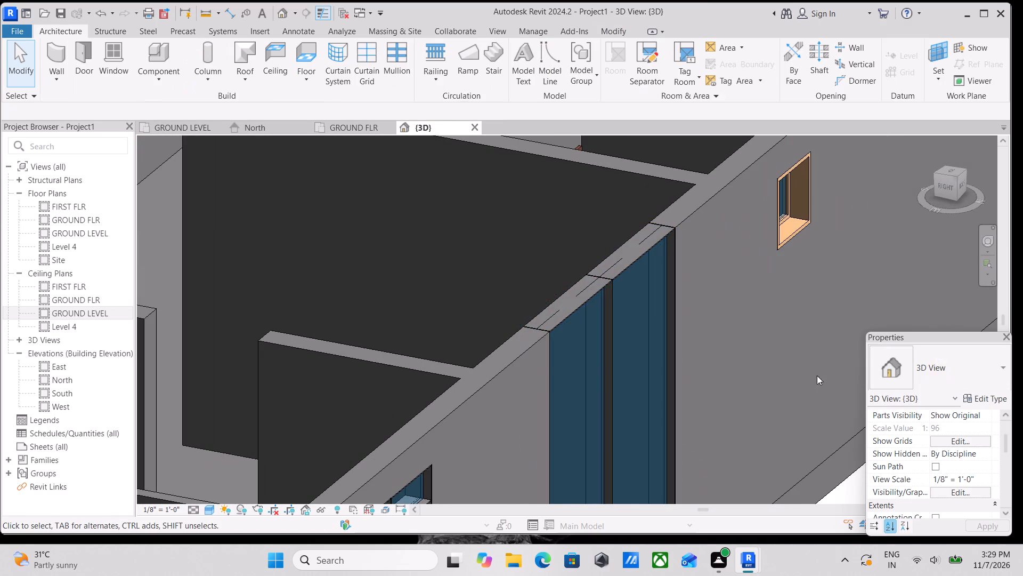
# Set the Top Offset of the wider storefront curtain wall in front of the staircase to -1'.
pyautogui.click(600, 283)
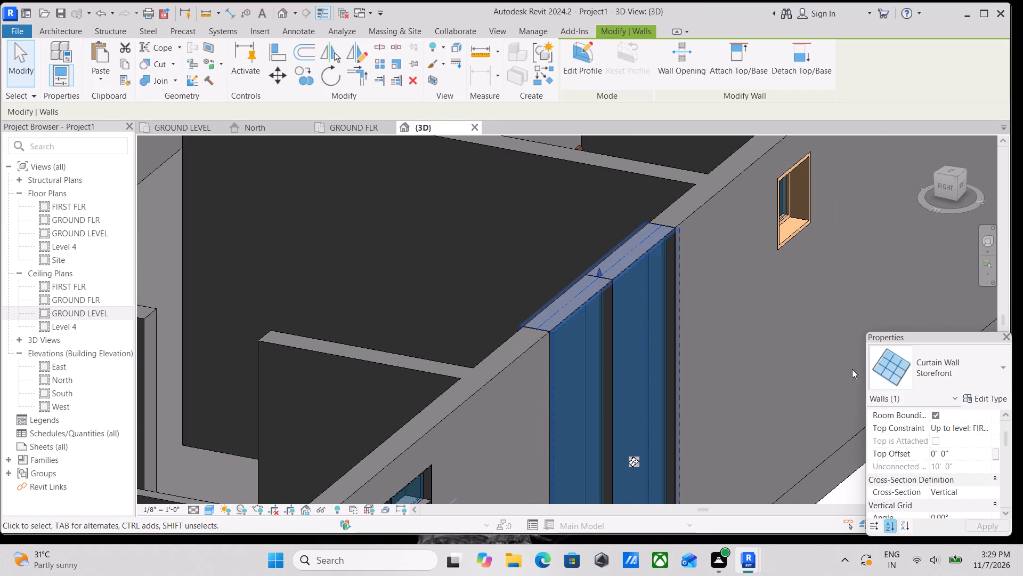
pyautogui.scroll(-3, 955, 448)
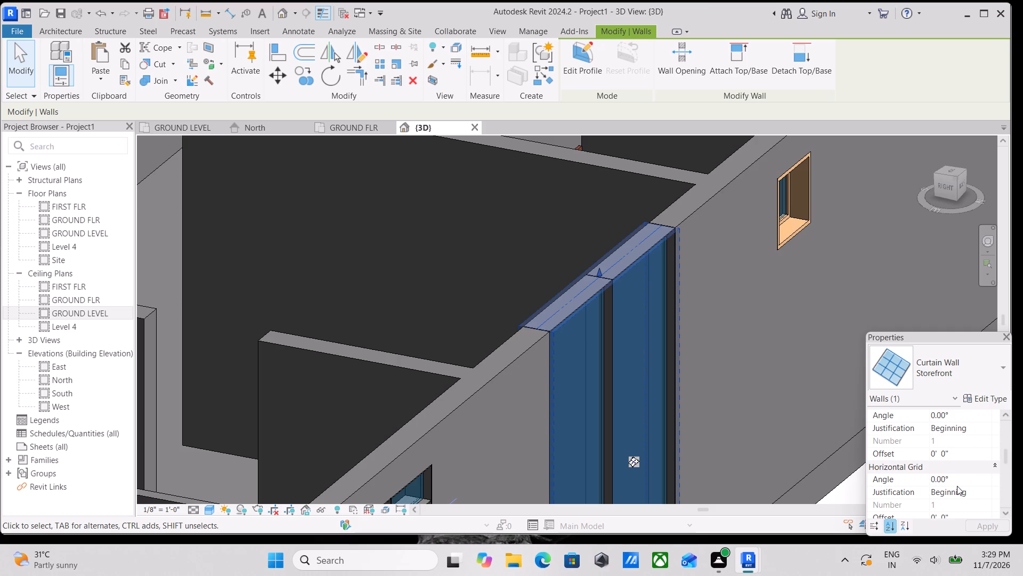
pyautogui.scroll(-4, 957, 490)
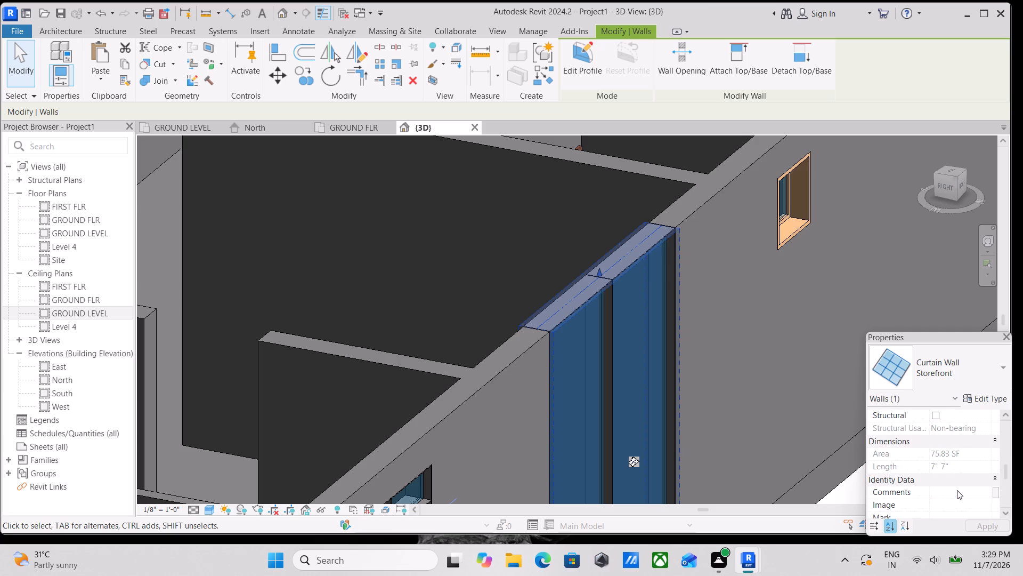
pyautogui.scroll(1, 945, 461)
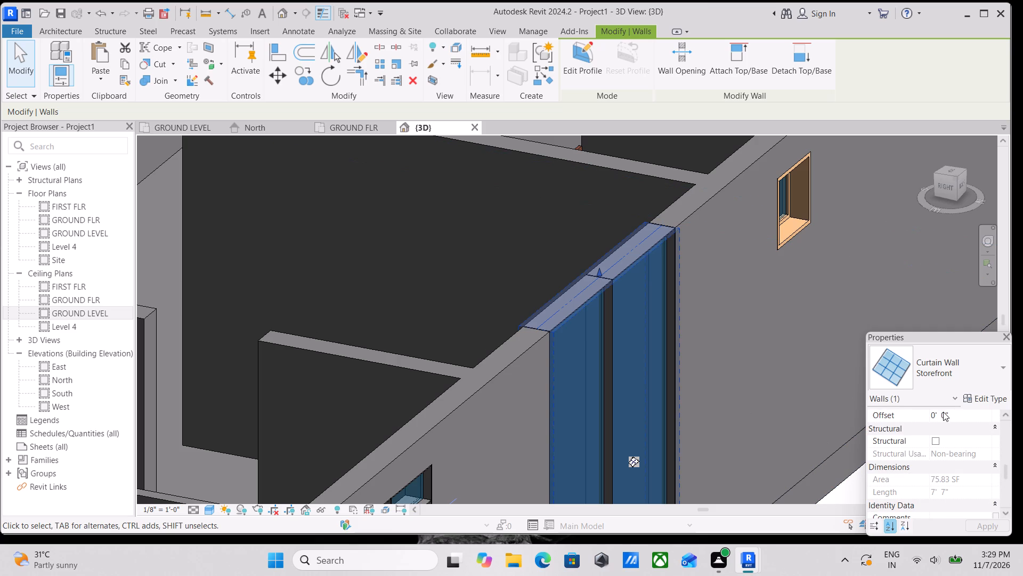
pyautogui.scroll(-2, 943, 412)
pyautogui.scroll(3, 945, 417)
pyautogui.scroll(6, 981, 451)
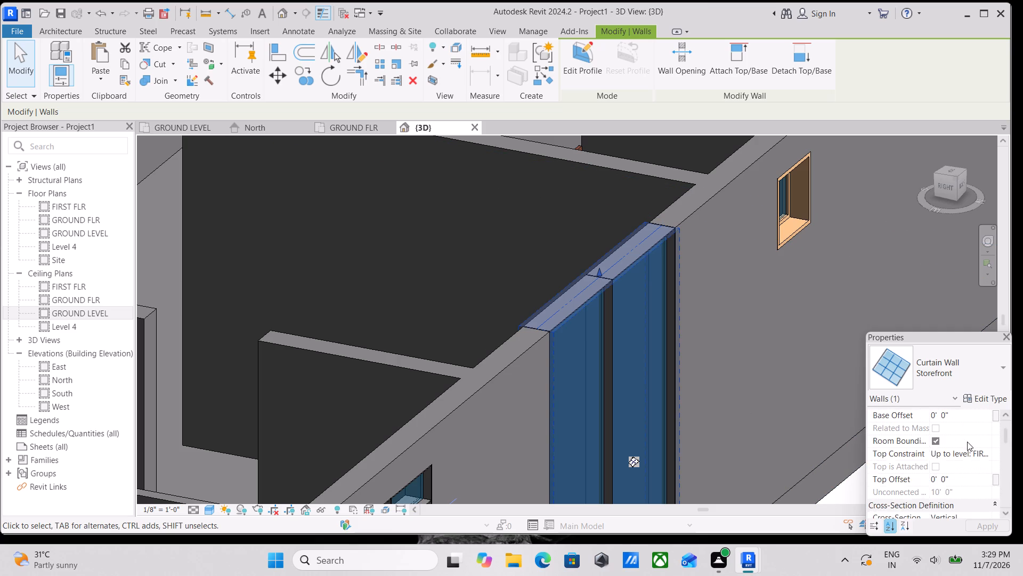
pyautogui.scroll(3, 967, 442)
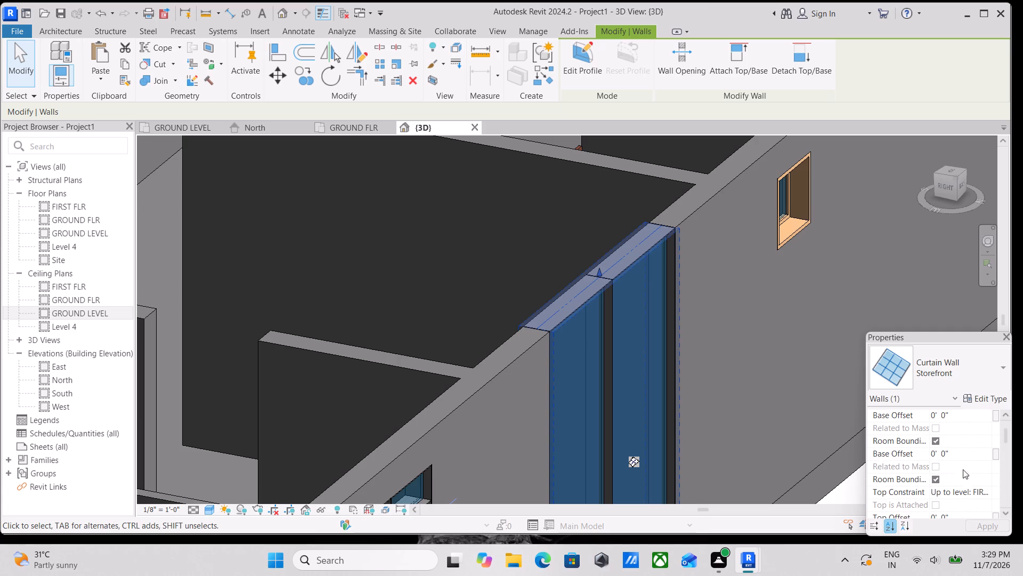
pyautogui.scroll(-2, 962, 468)
pyautogui.scroll(3, 960, 467)
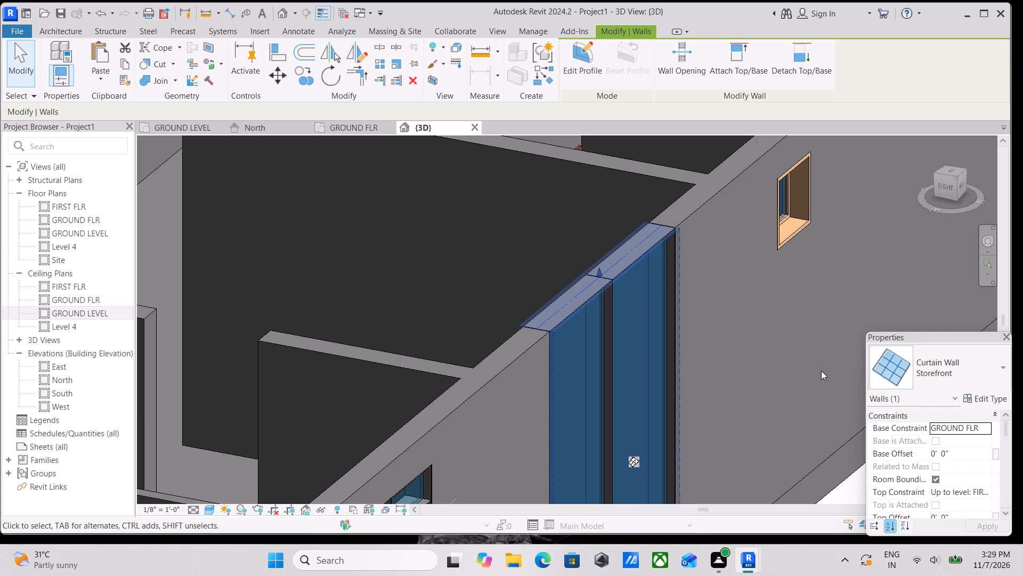
pyautogui.scroll(-1, 949, 436)
pyautogui.scroll(2, 954, 448)
pyautogui.scroll(-2, 959, 458)
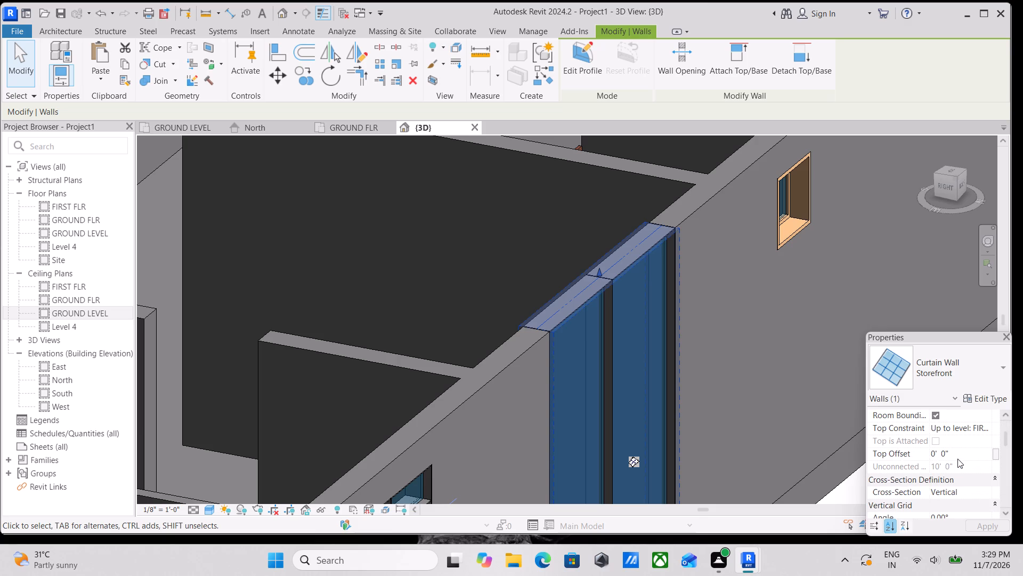
pyautogui.scroll(4, 956, 462)
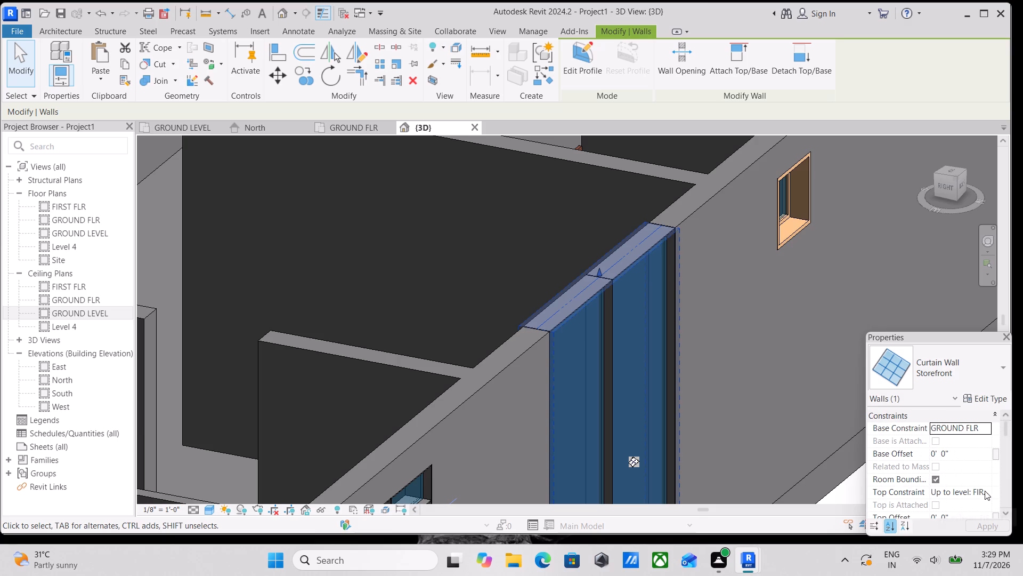
pyautogui.scroll(-1, 943, 471)
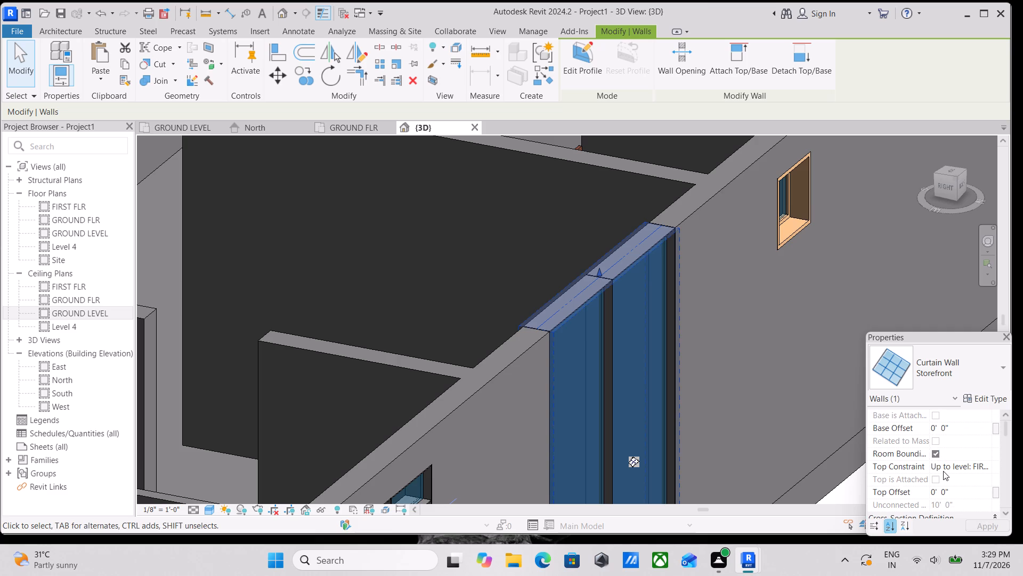
pyautogui.click(957, 491)
pyautogui.write('-1')
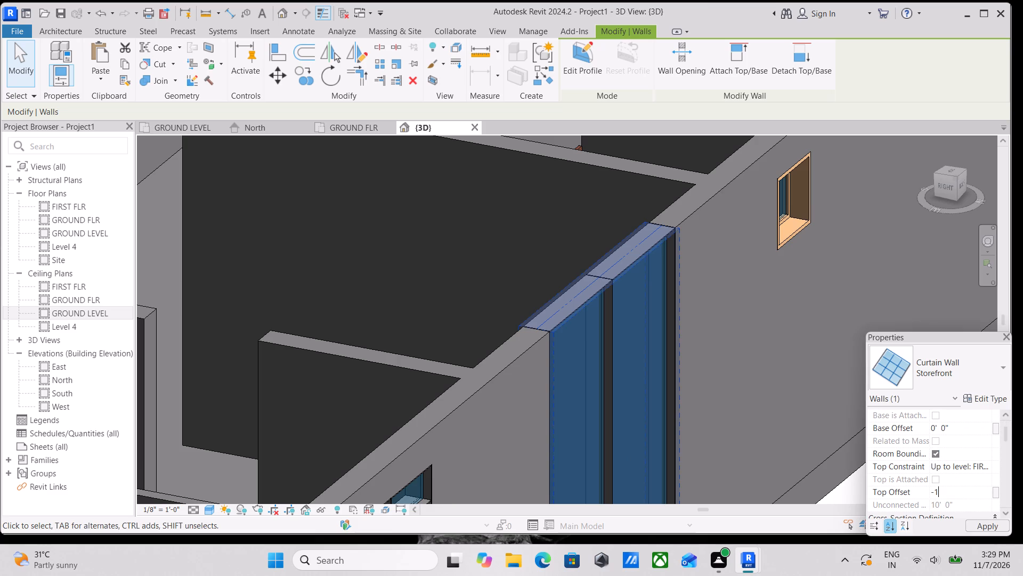
pyautogui.press("'")
pyautogui.press('Return')
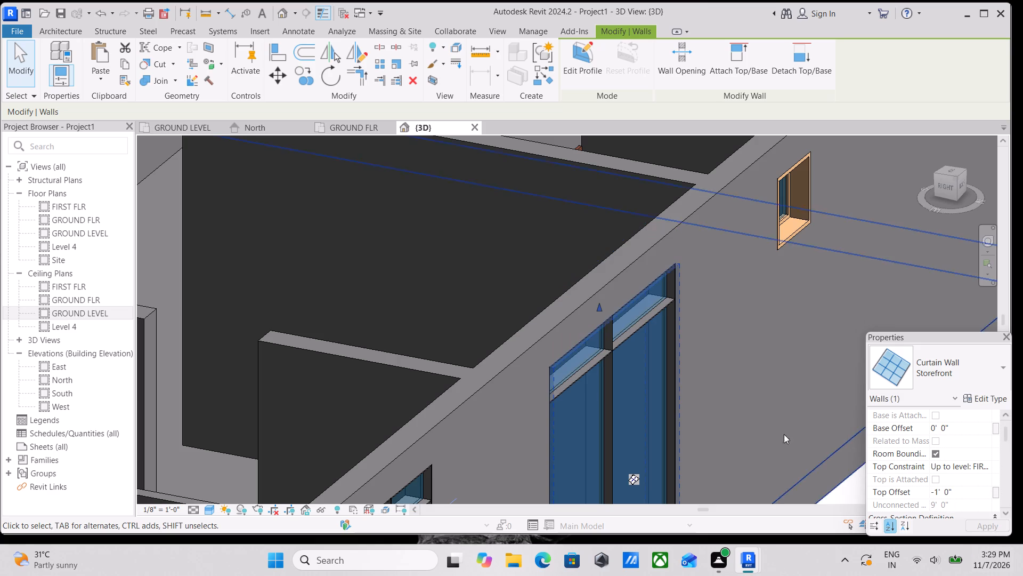
pyautogui.scroll(-6, 636, 369)
pyautogui.moveTo(635, 367); pyautogui.dragTo(606, 298, button='middle')
pyautogui.press('`')
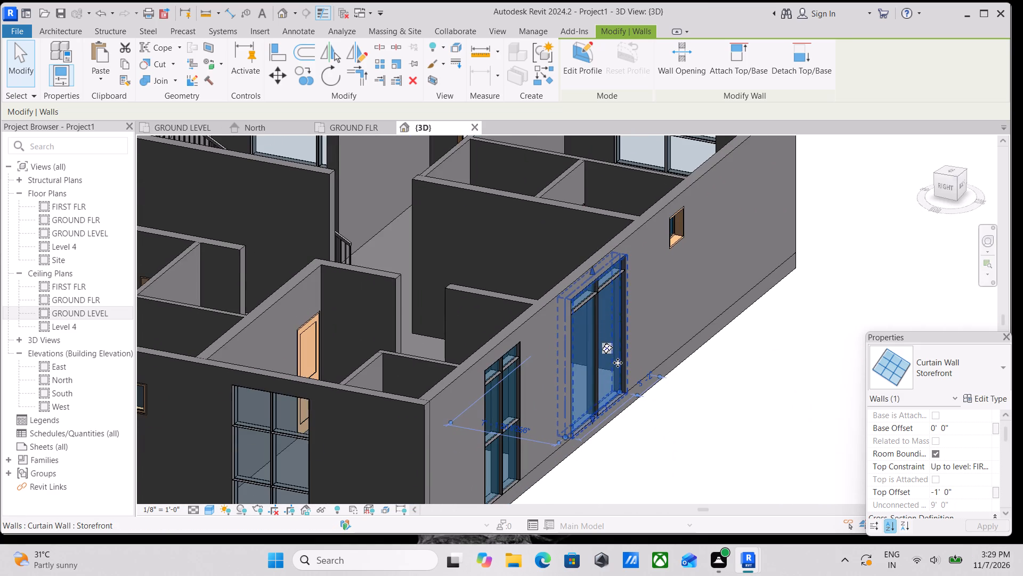
pyautogui.scroll(-1, 618, 363)
pyautogui.press('Escape')
# Examine both storefront curtain walls along the back wall from several angles, comparing their heights and mullion layouts.
pyautogui.scroll(-1, 663, 342)
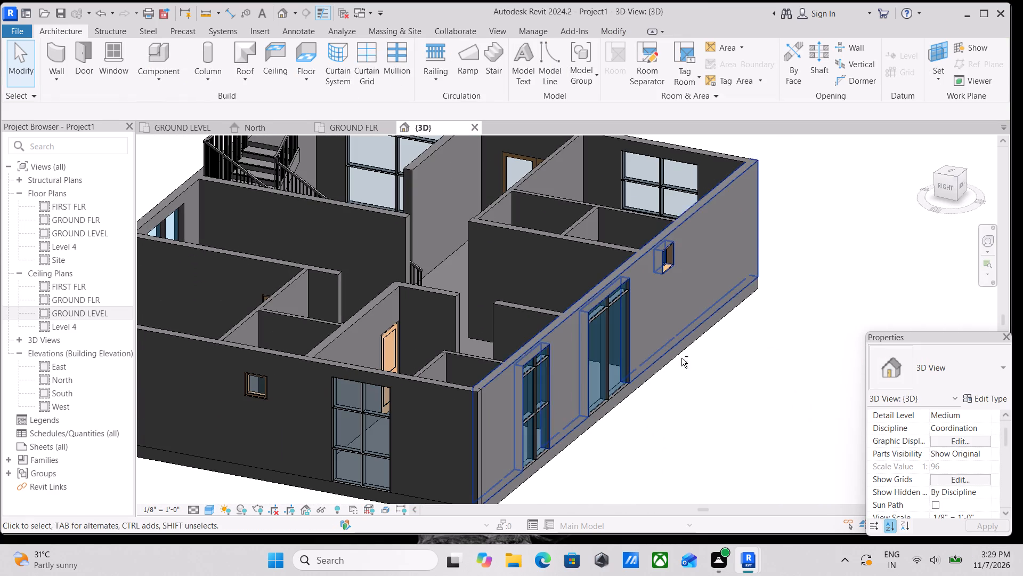
pyautogui.keyDown('shift'); pyautogui.moveTo(681, 358); pyautogui.dragTo(589, 292, button='middle'); pyautogui.keyUp('shift')
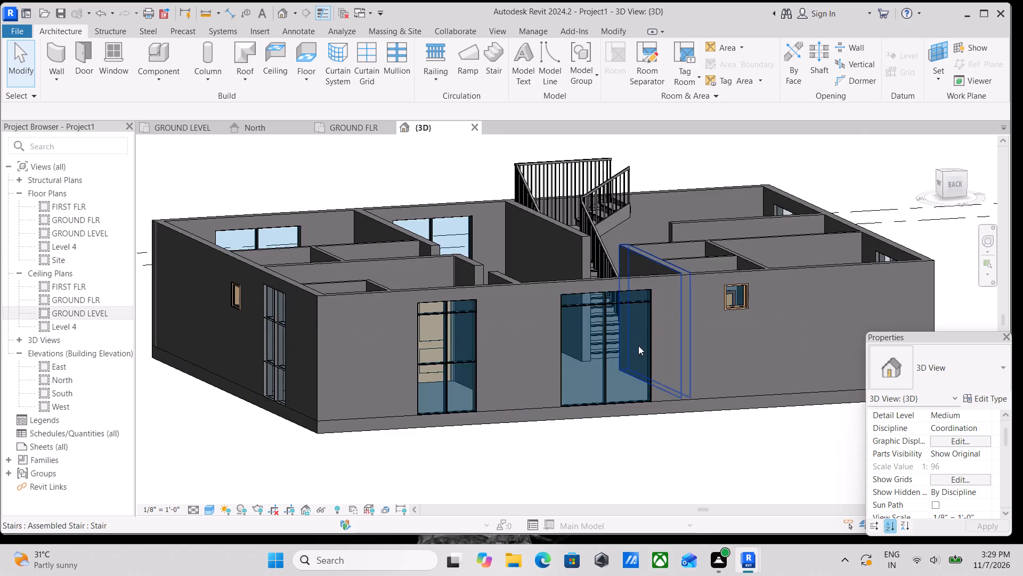
pyautogui.keyDown('shift'); pyautogui.moveTo(638, 346); pyautogui.dragTo(597, 300, button='middle'); pyautogui.keyUp('shift')
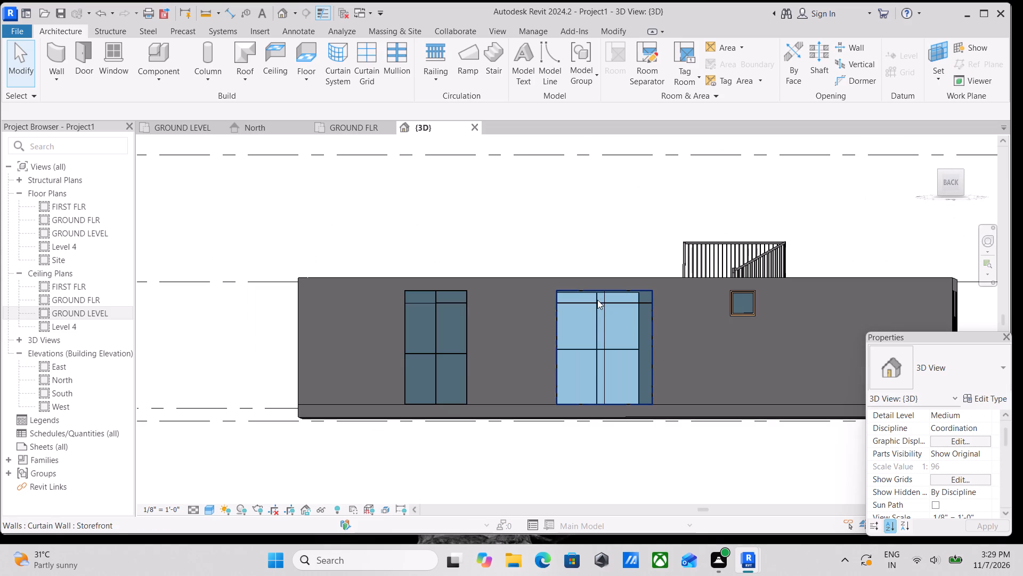
pyautogui.scroll(4, 586, 353)
pyautogui.scroll(-2, 586, 360)
pyautogui.keyDown('shift'); pyautogui.moveTo(587, 360); pyautogui.dragTo(661, 441, button='middle'); pyautogui.keyUp('shift')
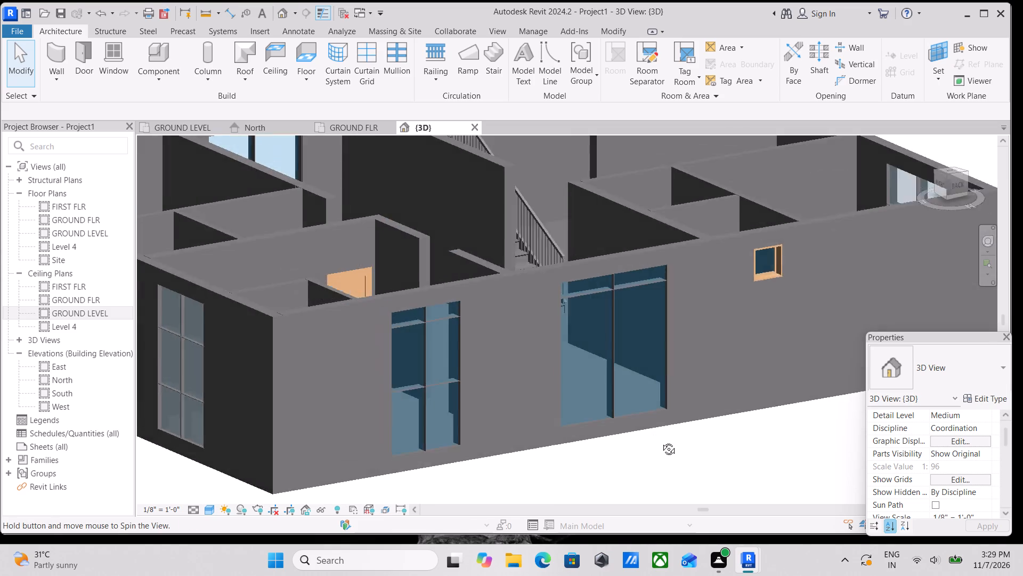
pyautogui.keyDown('shift'); pyautogui.moveTo(661, 441); pyautogui.dragTo(562, 402, button='middle'); pyautogui.keyUp('shift')
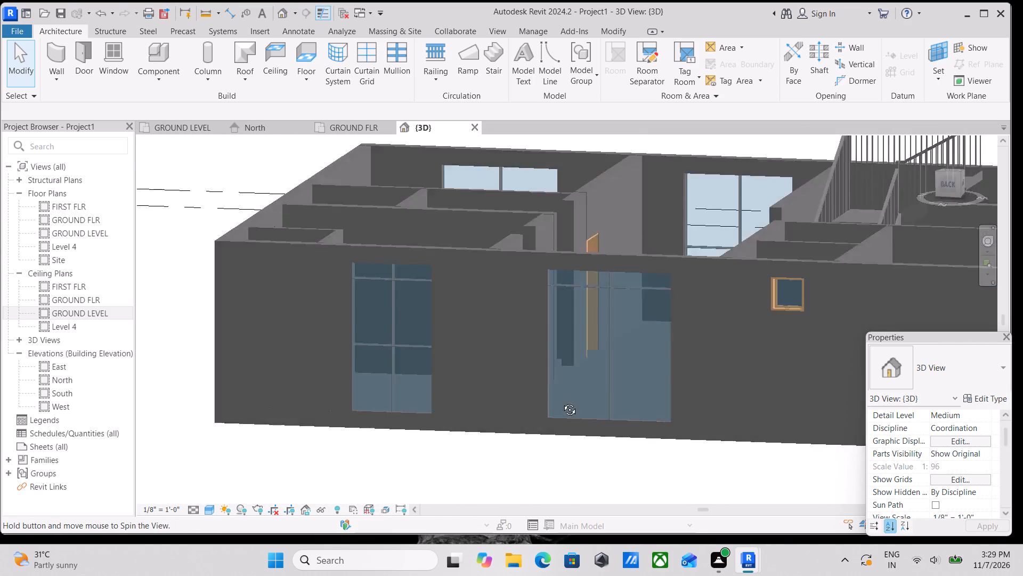
pyautogui.keyDown('shift'); pyautogui.moveTo(562, 402); pyautogui.dragTo(594, 353, button='middle'); pyautogui.keyUp('shift')
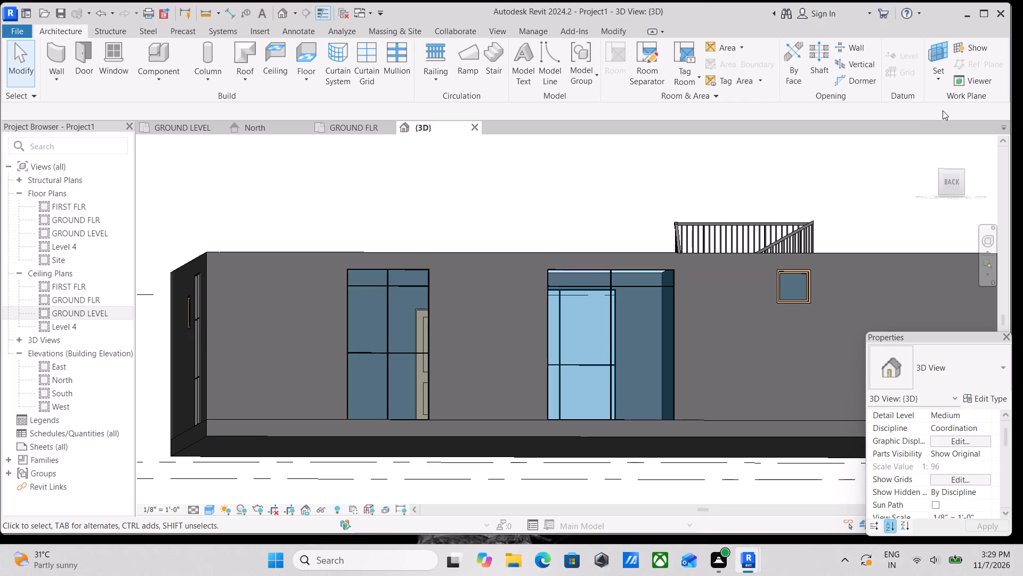
# From the back view, add a horizontal curtain grid line across the wider storefront's lower panels, splitting them into two 4'-0" high parts.
pyautogui.click(953, 180)
pyautogui.scroll(3, 759, 315)
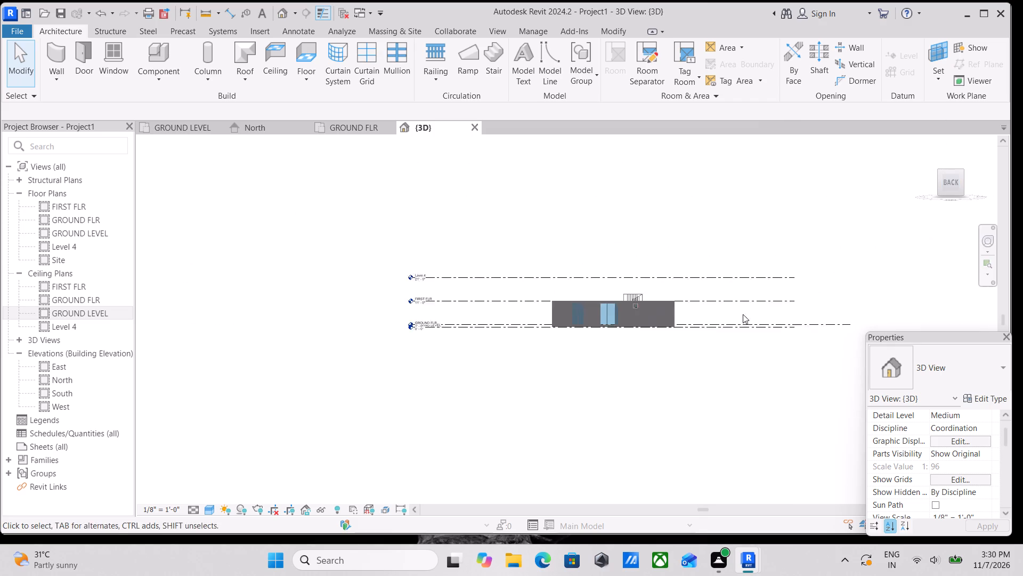
pyautogui.scroll(8, 616, 287)
pyautogui.scroll(8, 472, 389)
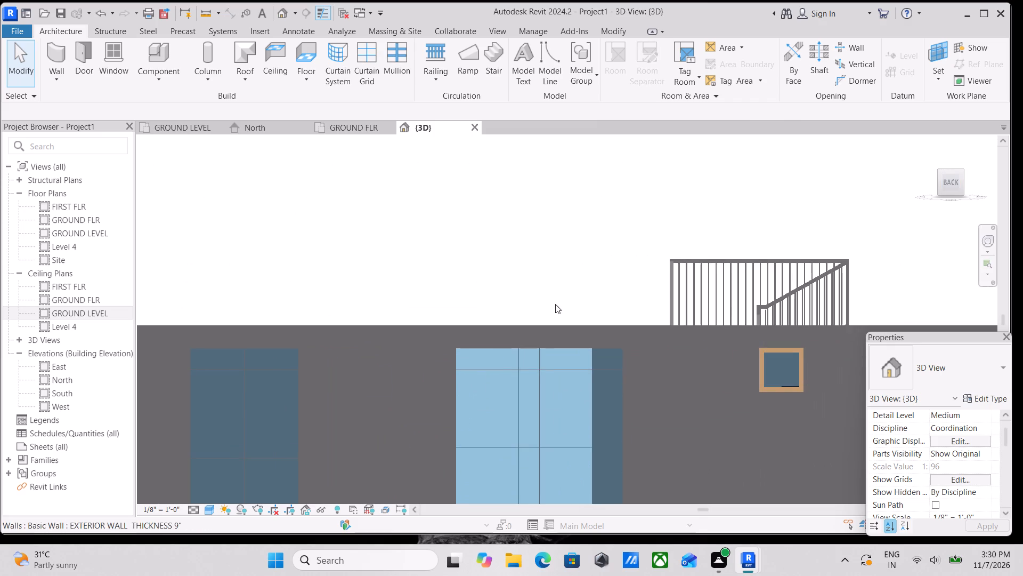
pyautogui.scroll(2, 521, 353)
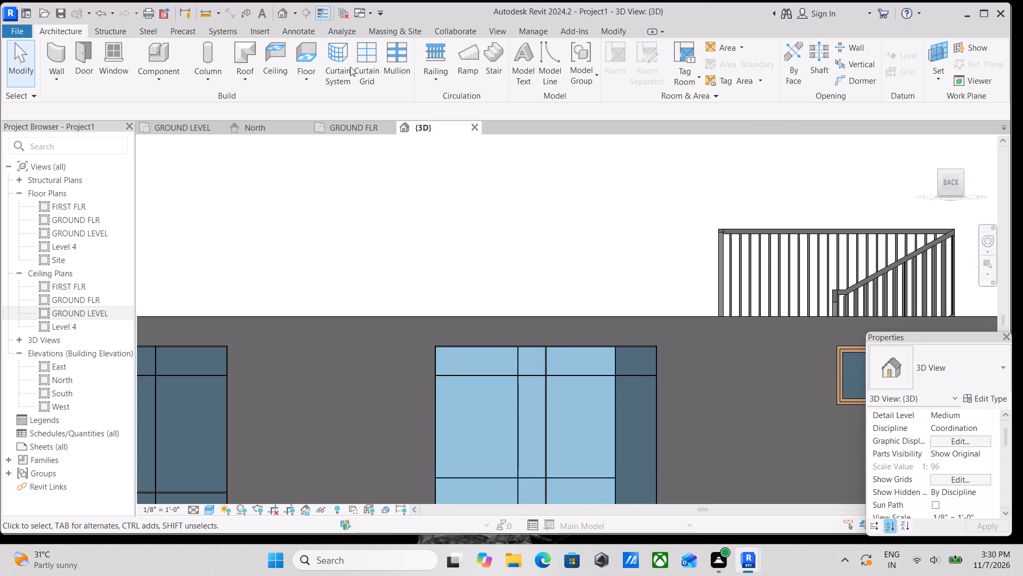
pyautogui.click(365, 62)
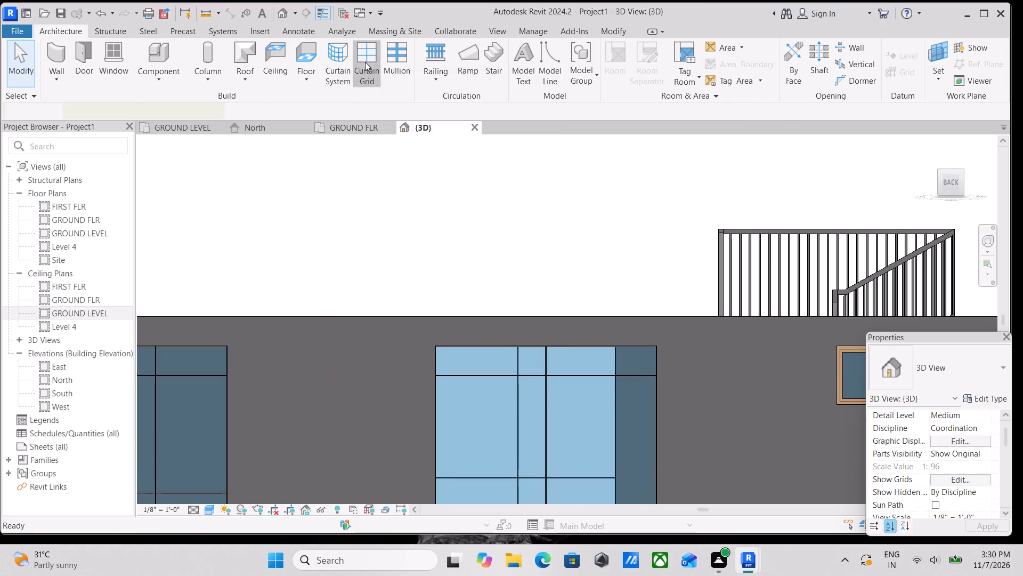
pyautogui.moveTo(509, 415); pyautogui.dragTo(550, 301, button='middle')
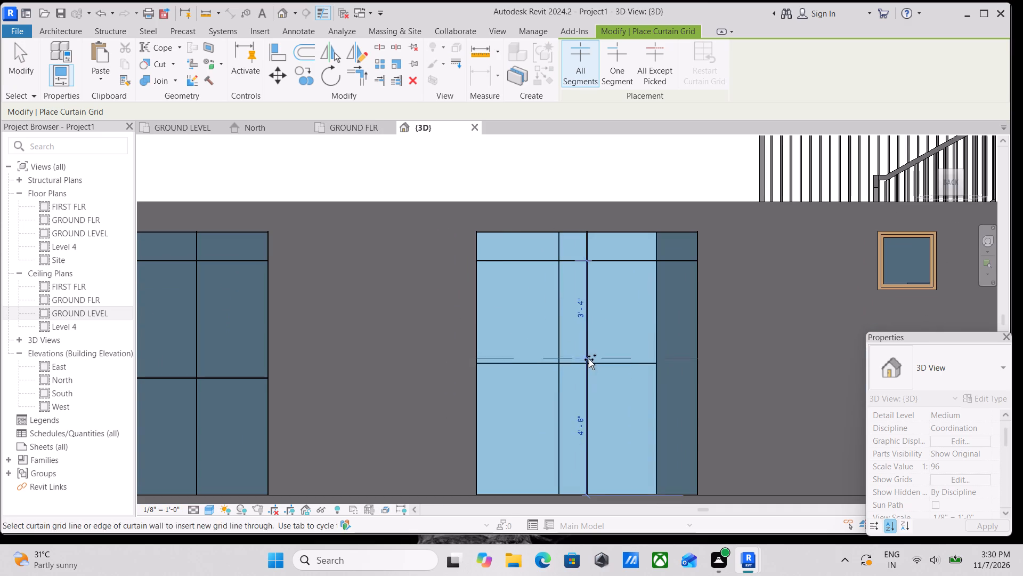
pyautogui.click(590, 375)
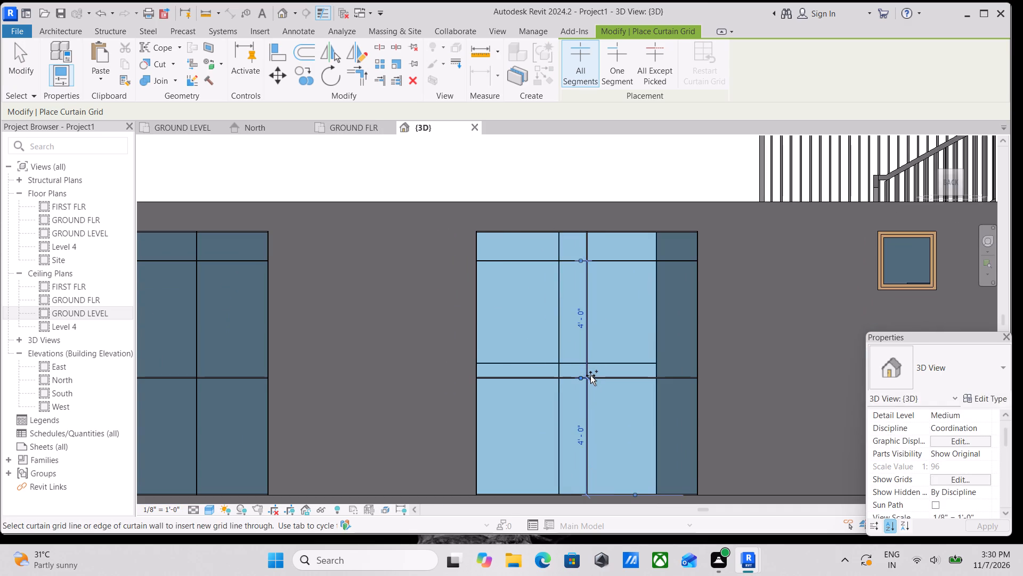
pyautogui.click(588, 306)
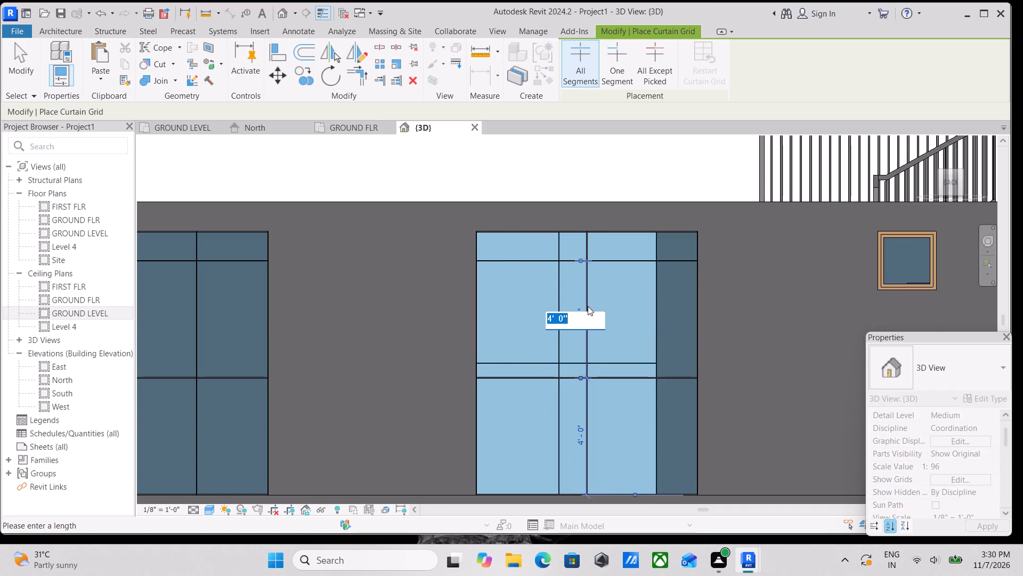
pyautogui.click(589, 275)
pyautogui.scroll(-3, 589, 338)
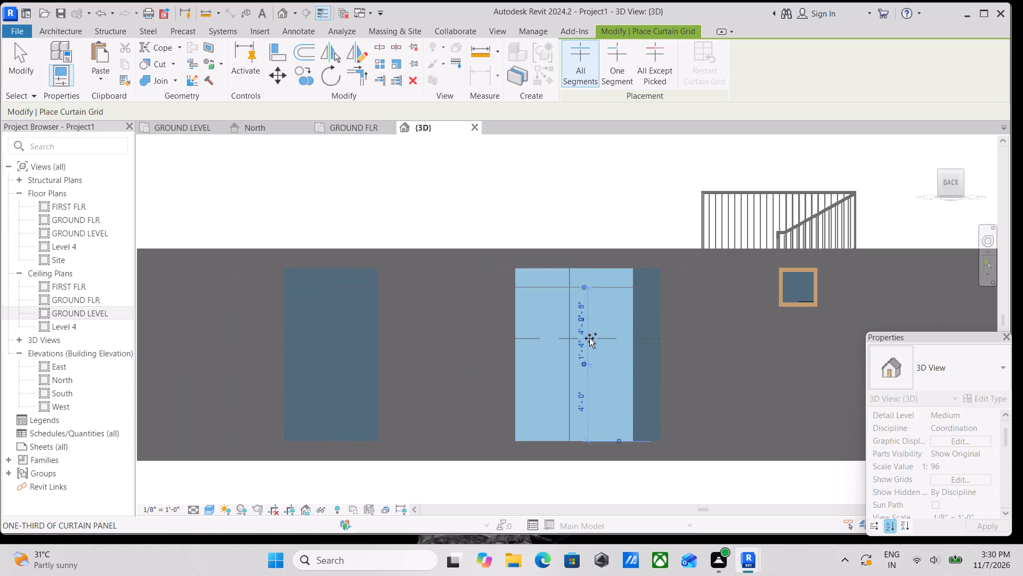
pyautogui.press('Escape')
pyautogui.scroll(-1, 590, 339)
pyautogui.keyDown('shift'); pyautogui.moveTo(591, 340); pyautogui.dragTo(661, 449, button='middle'); pyautogui.keyUp('shift')
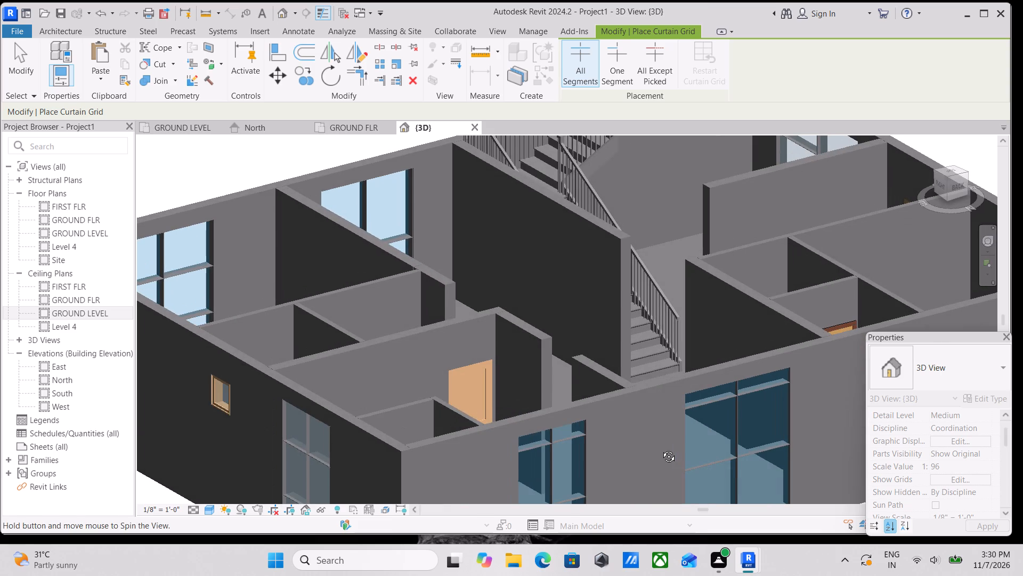
pyautogui.keyDown('shift'); pyautogui.moveTo(661, 449); pyautogui.dragTo(657, 446, button='middle'); pyautogui.keyUp('shift')
pyautogui.moveTo(654, 444); pyautogui.dragTo(585, 402, button='middle')
pyautogui.press('Escape')
pyautogui.scroll(2, 654, 401)
pyautogui.press('Escape')
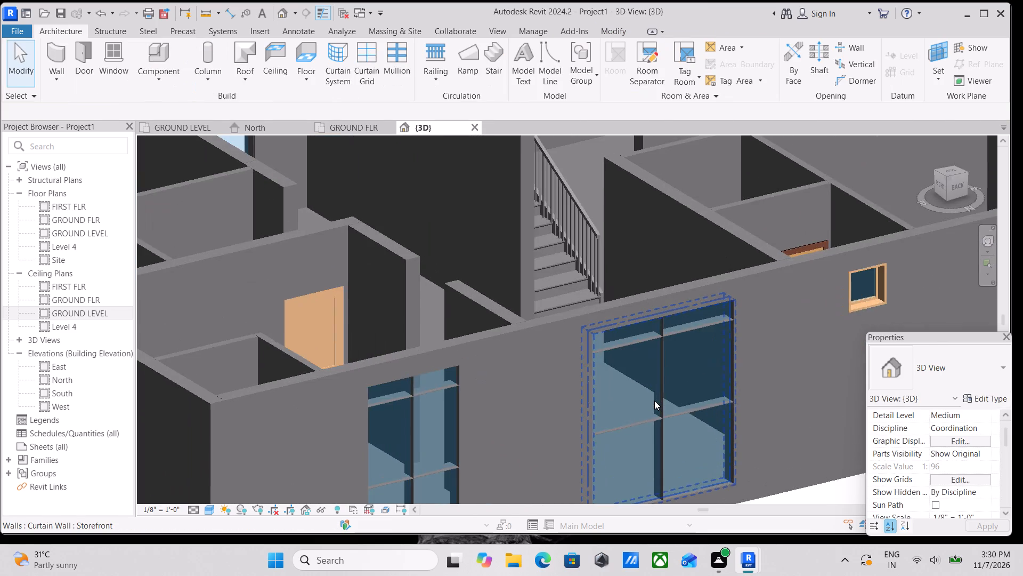
# Examine the storefronts, windows and doors along the house's exterior walls from several angles.
pyautogui.scroll(-2, 654, 401)
pyautogui.press('Escape')
pyautogui.scroll(-4, 661, 399)
pyautogui.press('Escape')
pyautogui.moveTo(681, 392); pyautogui.dragTo(654, 425, button='middle')
pyautogui.moveTo(657, 425); pyautogui.dragTo(429, 385, button='middle')
pyautogui.keyDown('shift'); pyautogui.scroll(-1, 530, 395); pyautogui.keyUp('shift')
pyautogui.scroll(2, 570, 441)
pyautogui.keyDown('shift'); pyautogui.moveTo(519, 402); pyautogui.dragTo(531, 406, button='middle'); pyautogui.keyUp('shift')
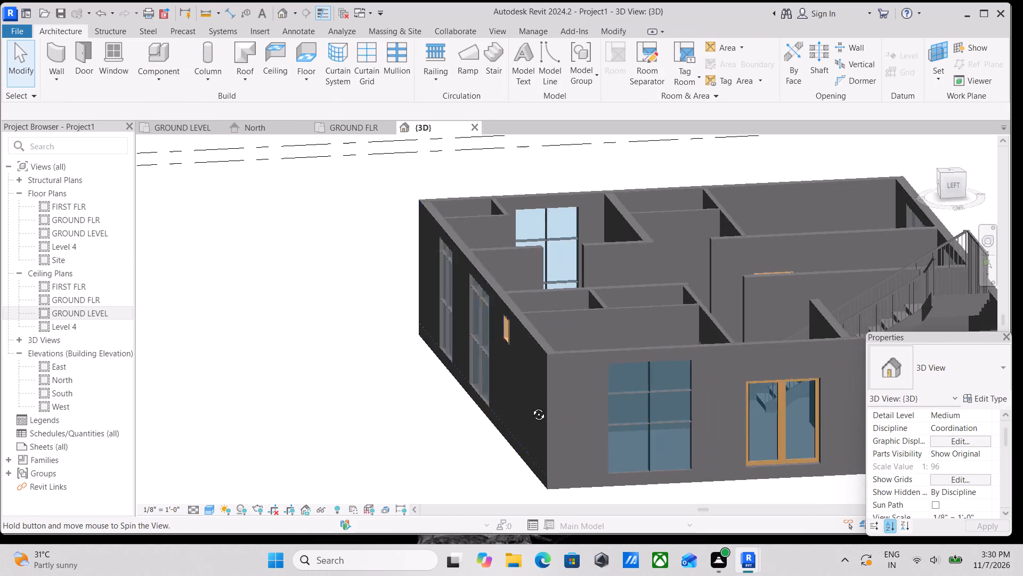
pyautogui.keyDown('shift'); pyautogui.moveTo(531, 406); pyautogui.dragTo(571, 418, button='middle'); pyautogui.keyUp('shift')
pyautogui.keyDown('shift'); pyautogui.moveTo(617, 411); pyautogui.dragTo(571, 448, button='middle'); pyautogui.keyUp('shift')
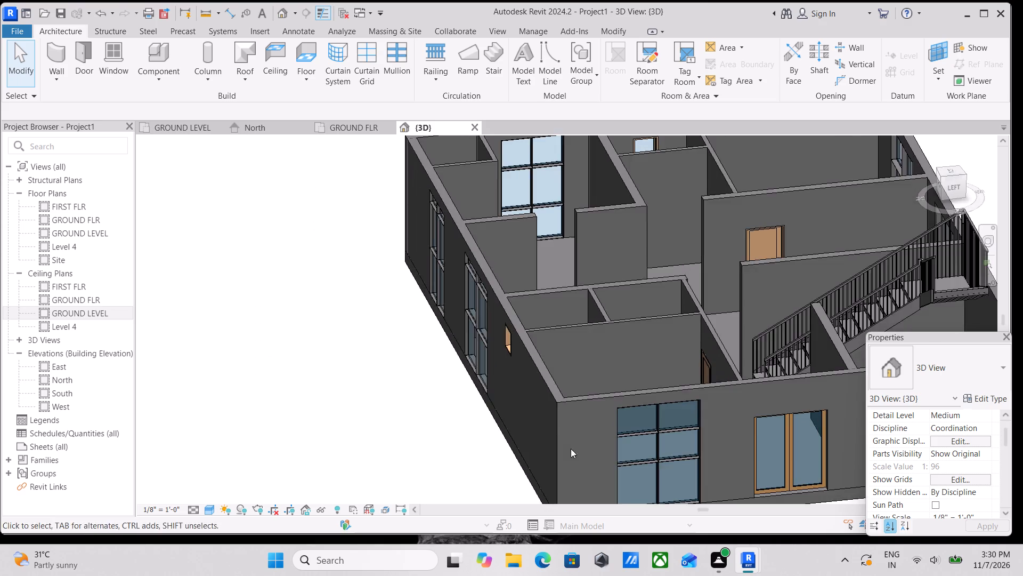
pyautogui.keyDown('shift'); pyautogui.moveTo(562, 426); pyautogui.dragTo(691, 391, button='middle'); pyautogui.keyUp('shift')
pyautogui.scroll(1, 692, 394)
pyautogui.moveTo(721, 405); pyautogui.dragTo(488, 396, button='middle')
pyautogui.keyDown('shift'); pyautogui.moveTo(538, 380); pyautogui.dragTo(651, 369, button='middle'); pyautogui.keyUp('shift')
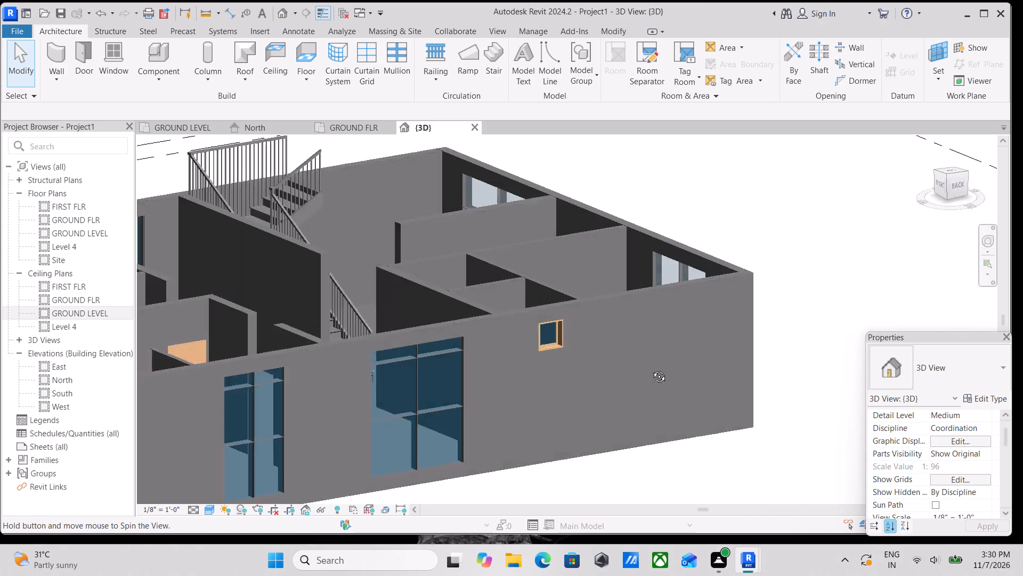
pyautogui.keyDown('shift'); pyautogui.moveTo(651, 369); pyautogui.dragTo(696, 453, button='middle'); pyautogui.keyUp('shift')
pyautogui.keyDown('shift'); pyautogui.moveTo(627, 363); pyautogui.dragTo(400, 446, button='middle'); pyautogui.keyUp('shift')
pyautogui.moveTo(480, 428); pyautogui.dragTo(473, 367, button='middle')
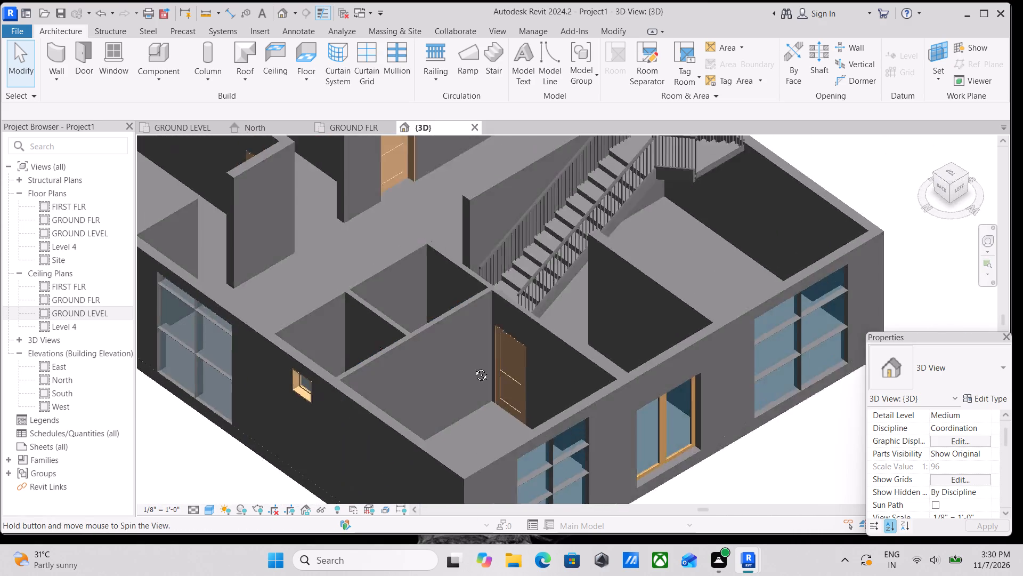
# Examine the house's exterior openings, interior rooms and staircase from several angles.
pyautogui.moveTo(473, 367); pyautogui.dragTo(344, 334, button='middle')
pyautogui.moveTo(392, 441); pyautogui.dragTo(573, 330, button='middle')
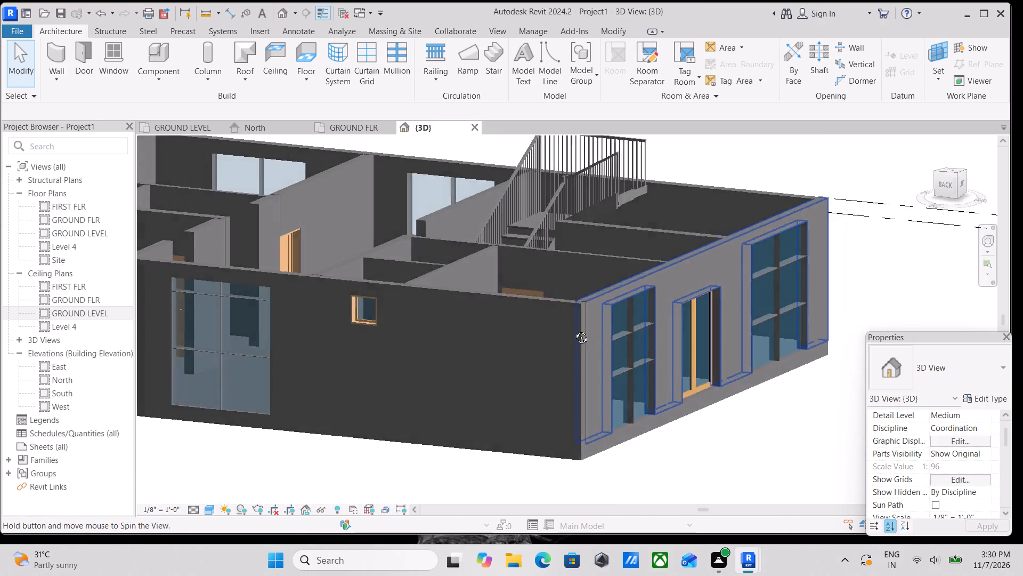
pyautogui.moveTo(573, 330); pyautogui.dragTo(626, 351, button='middle')
pyautogui.moveTo(583, 362); pyautogui.dragTo(665, 336, button='middle')
pyautogui.scroll(-1, 639, 333)
pyautogui.moveTo(636, 332); pyautogui.dragTo(632, 365, button='middle')
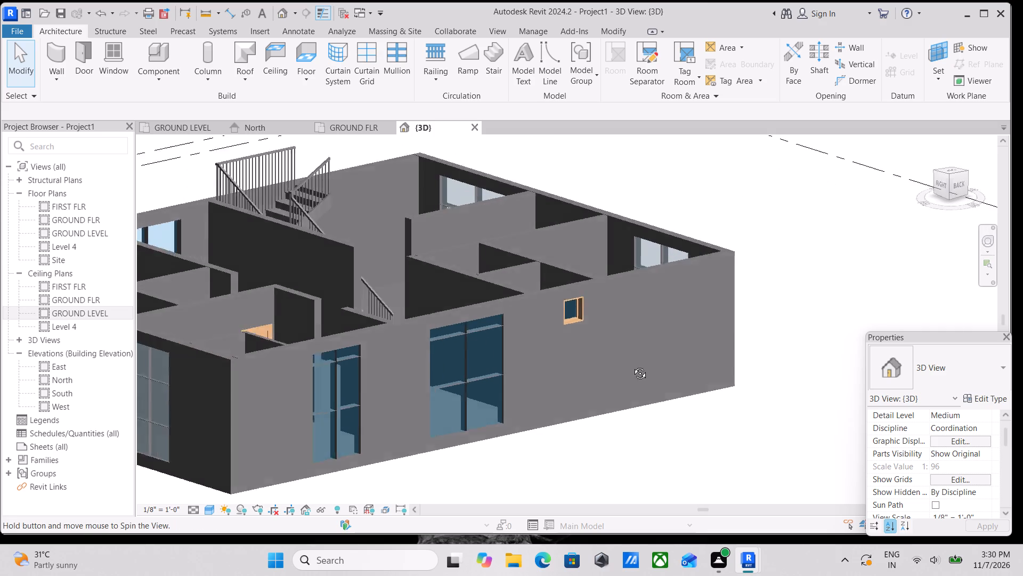
pyautogui.moveTo(632, 365); pyautogui.dragTo(473, 488, button='middle')
pyautogui.keyDown('shift'); pyautogui.moveTo(527, 450); pyautogui.dragTo(580, 394, button='middle'); pyautogui.keyUp('shift')
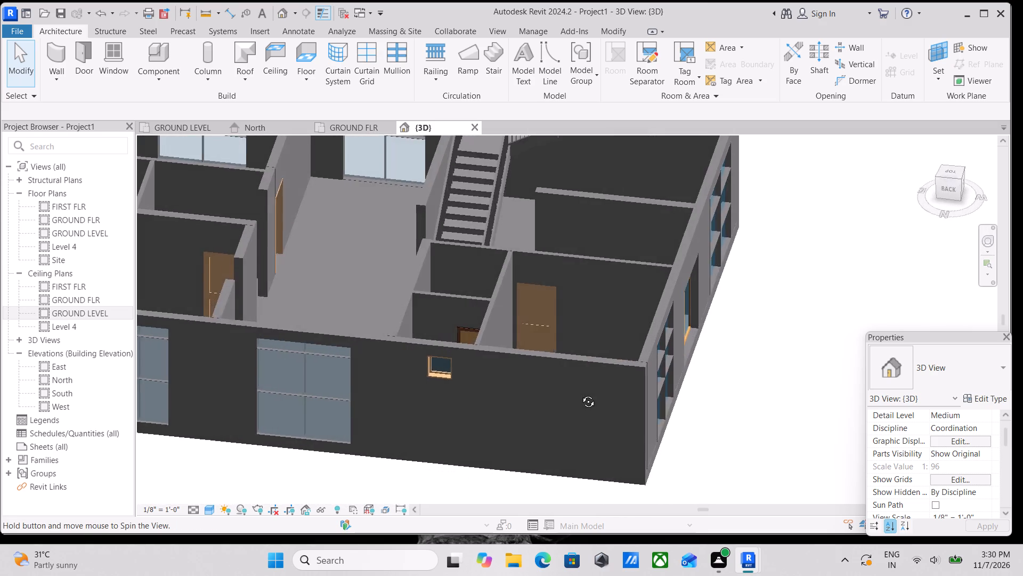
pyautogui.keyDown('shift'); pyautogui.moveTo(580, 394); pyautogui.dragTo(532, 386, button='middle'); pyautogui.keyUp('shift')
pyautogui.keyDown('shift'); pyautogui.moveTo(724, 423); pyautogui.dragTo(571, 386, button='middle'); pyautogui.keyUp('shift')
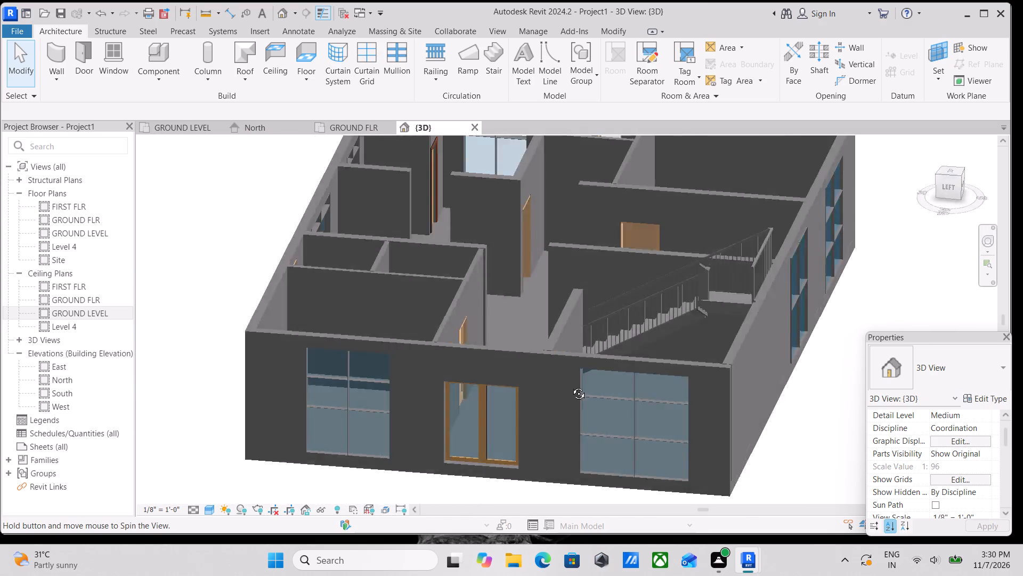
pyautogui.keyDown('shift'); pyautogui.moveTo(571, 386); pyautogui.dragTo(404, 379, button='middle'); pyautogui.keyUp('shift')
pyautogui.keyDown('shift'); pyautogui.moveTo(544, 402); pyautogui.dragTo(434, 397, button='middle'); pyautogui.keyUp('shift')
pyautogui.keyDown('shift'); pyautogui.scroll(-1, 434, 397); pyautogui.keyUp('shift')
pyautogui.scroll(-4, 521, 379)
pyautogui.keyDown('shift'); pyautogui.moveTo(520, 379); pyautogui.dragTo(380, 440, button='middle'); pyautogui.keyUp('shift')
pyautogui.keyDown('shift'); pyautogui.scroll(-1, 494, 426); pyautogui.keyUp('shift')
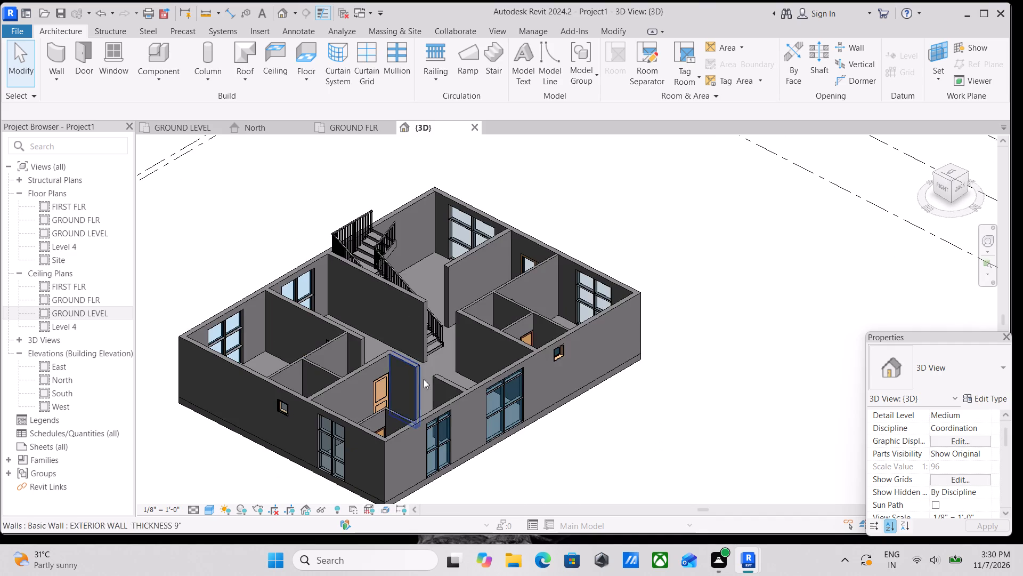
pyautogui.scroll(3, 427, 360)
pyautogui.moveTo(486, 375); pyautogui.dragTo(498, 407, button='middle')
pyautogui.keyDown('shift'); pyautogui.moveTo(500, 398); pyautogui.dragTo(494, 418, button='middle'); pyautogui.keyUp('shift')
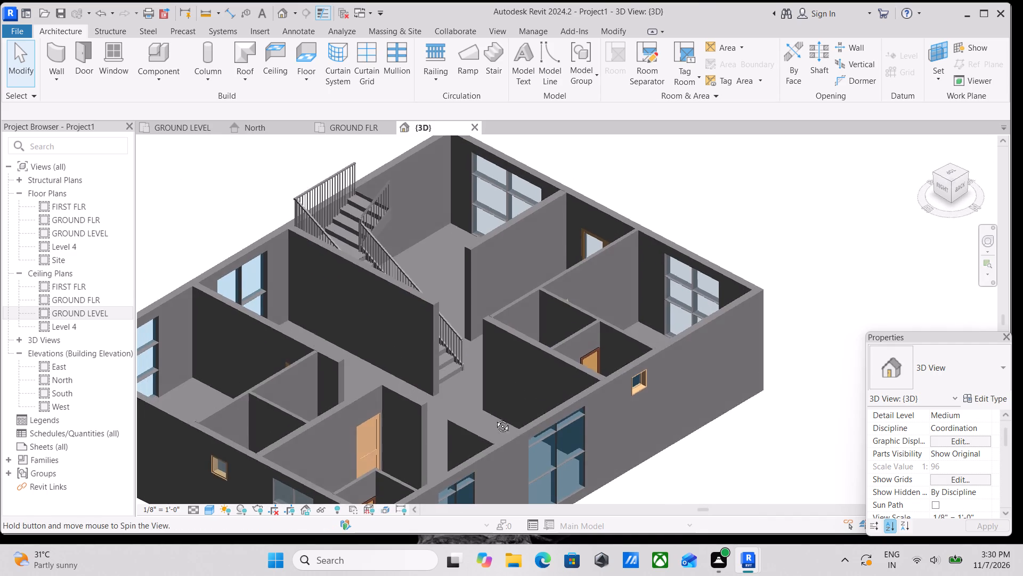
pyautogui.keyDown('shift'); pyautogui.moveTo(494, 418); pyautogui.dragTo(442, 473, button='middle'); pyautogui.keyUp('shift')
pyautogui.scroll(2, 418, 450)
pyautogui.moveTo(407, 420); pyautogui.dragTo(496, 569, button='middle')
pyautogui.scroll(3, 499, 463)
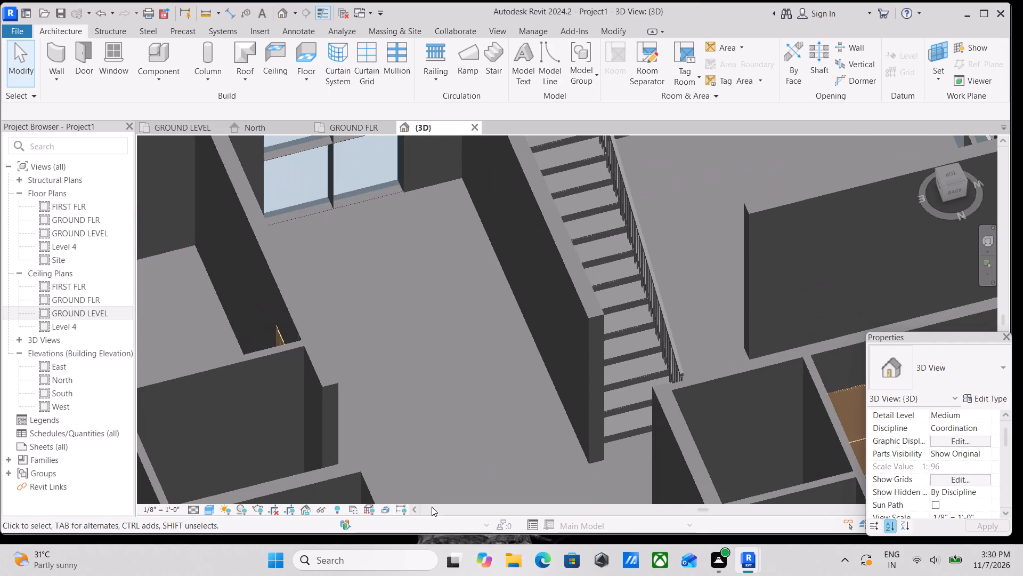
# Switch the 3D view's visual style to Realistic.
pyautogui.click(209, 511)
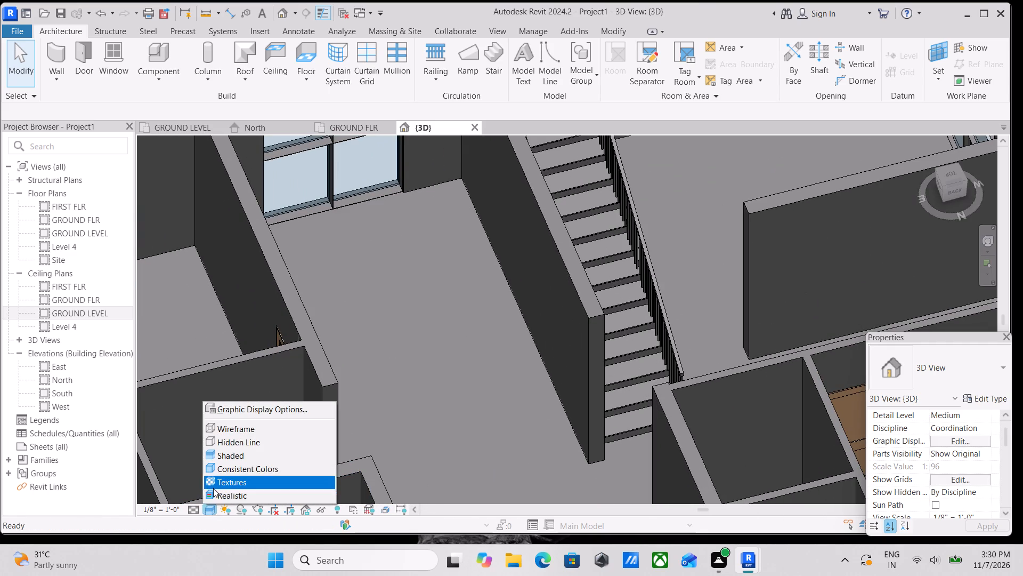
pyautogui.click(215, 498)
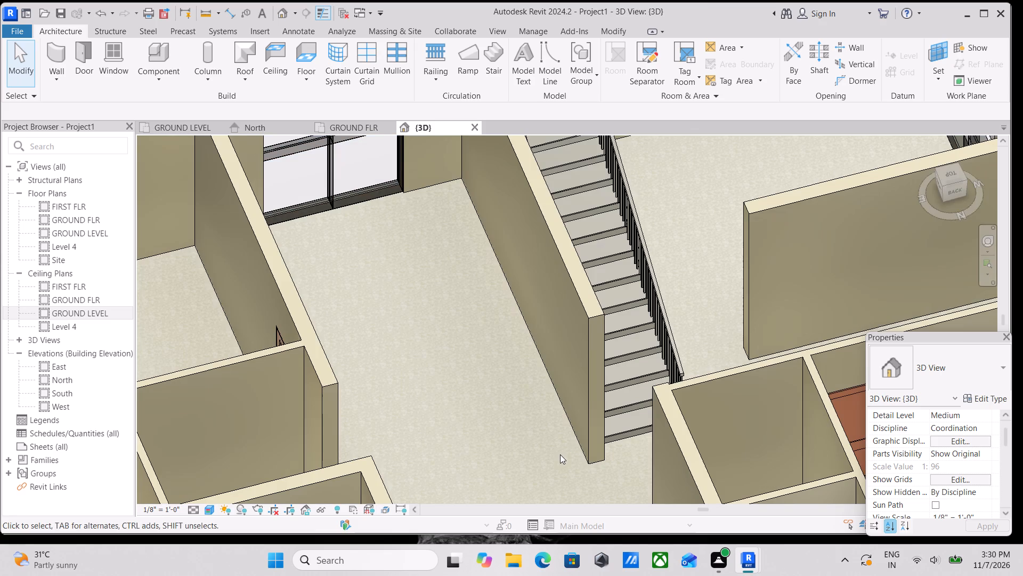
# Start the Paint tool for the staircase, search the project materials for "mar" and choose MARBLE FLOORING 1'.
pyautogui.scroll(13, 560, 455)
pyautogui.moveTo(548, 443); pyautogui.dragTo(352, 495, button='middle')
pyautogui.press('Escape')
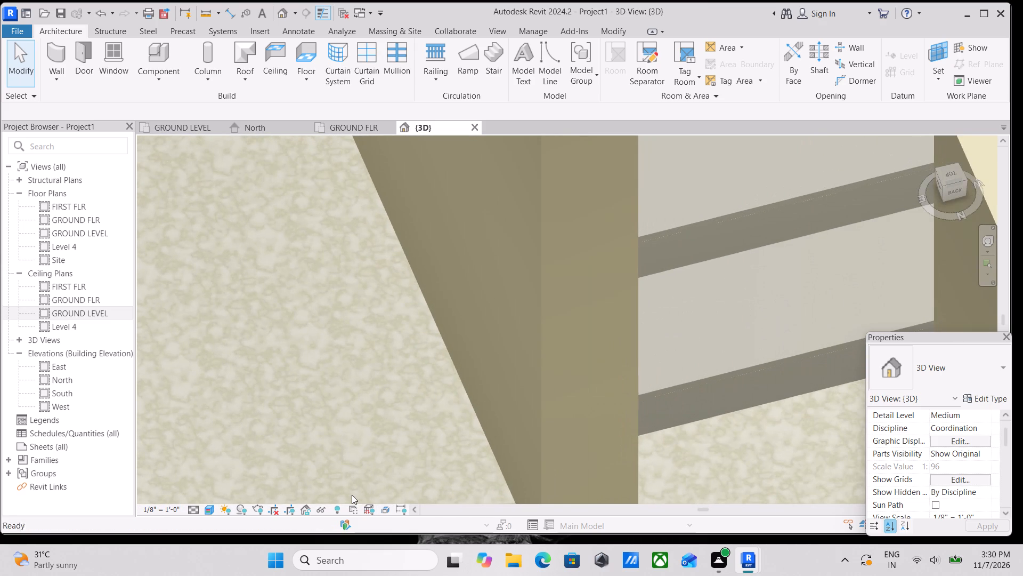
pyautogui.press('p')
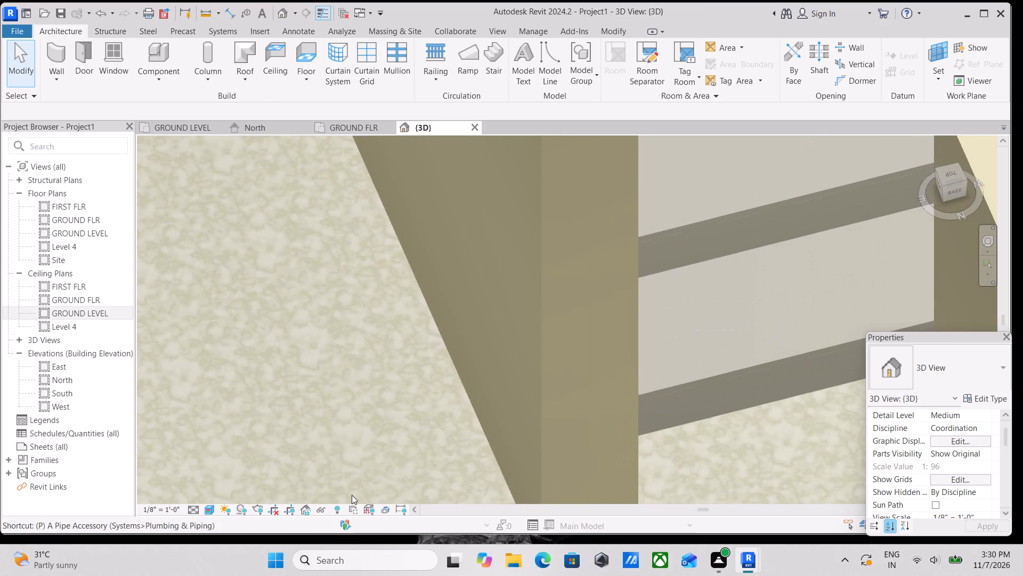
pyautogui.press('t')
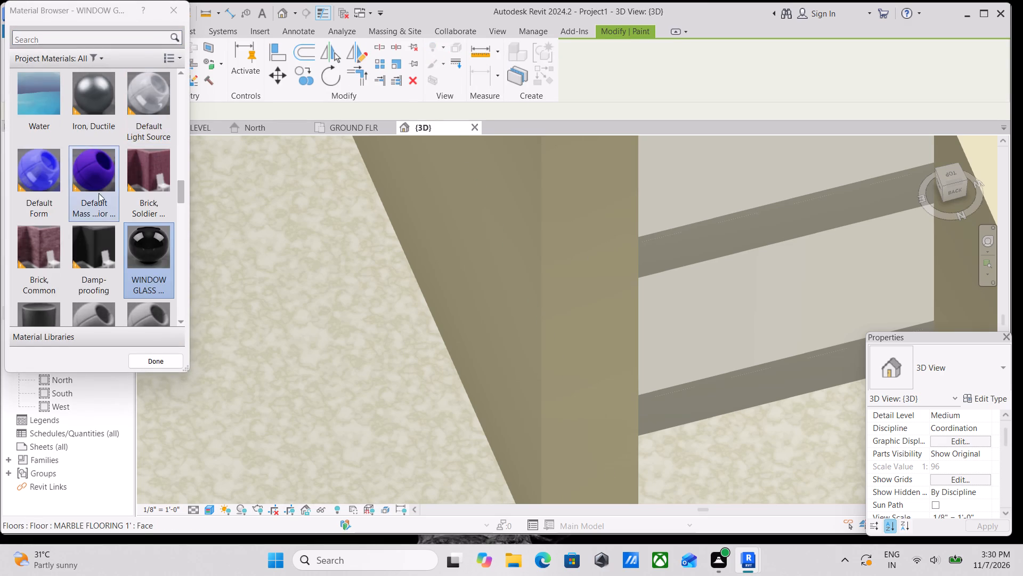
pyautogui.scroll(-2, 98, 247)
pyautogui.scroll(4, 91, 259)
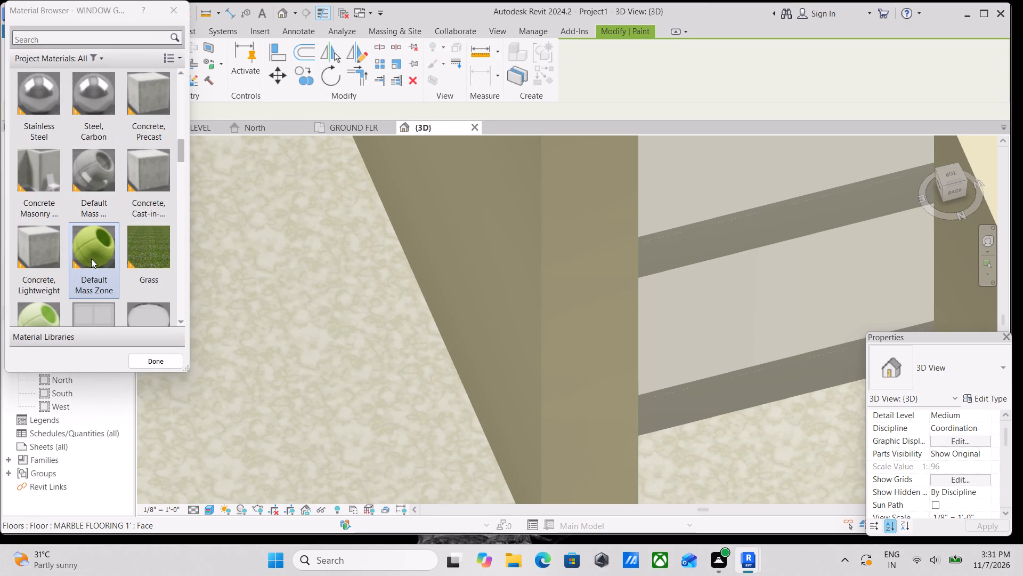
pyautogui.scroll(1, 85, 167)
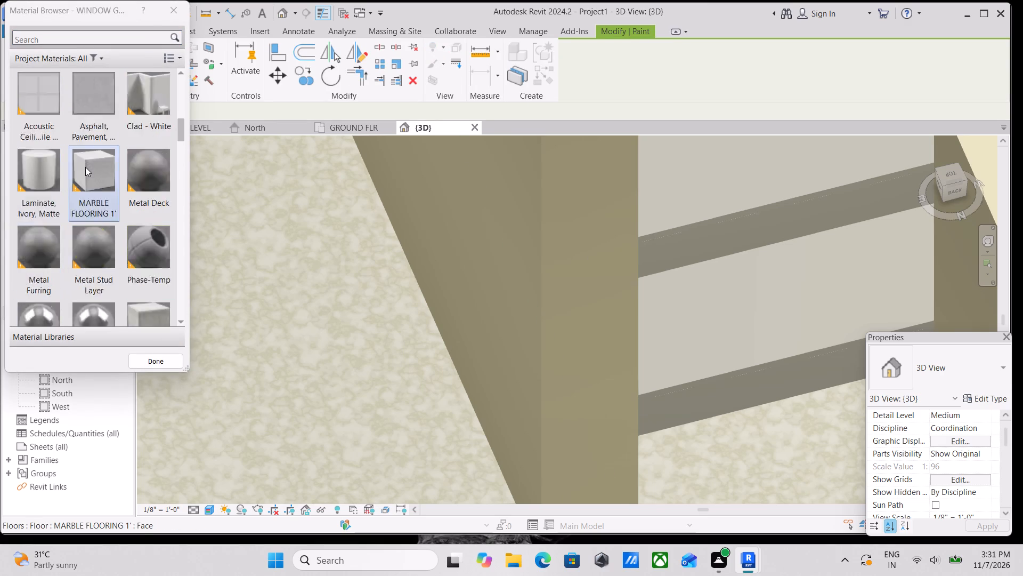
pyautogui.scroll(4, 85, 167)
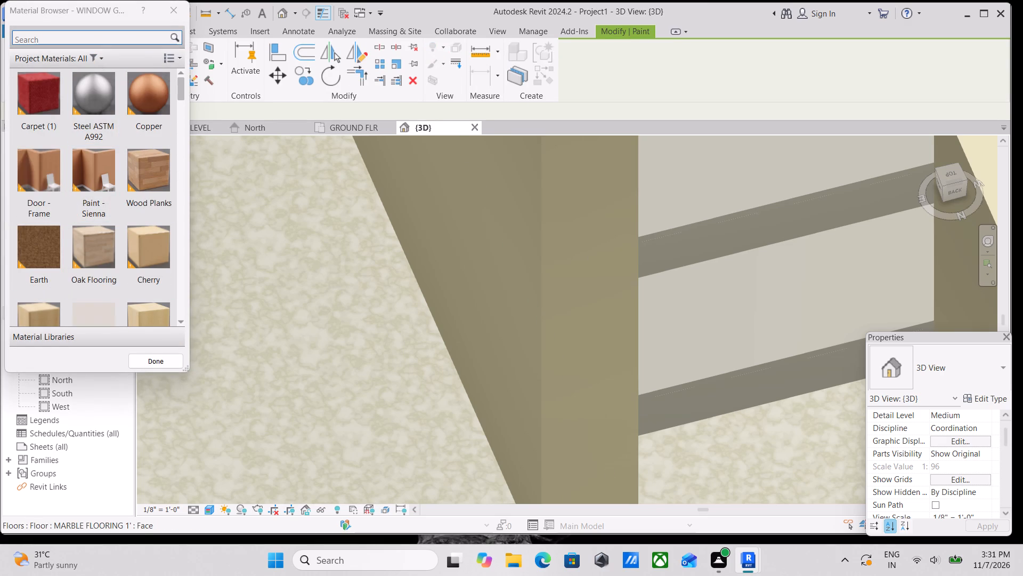
pyautogui.click(94, 34)
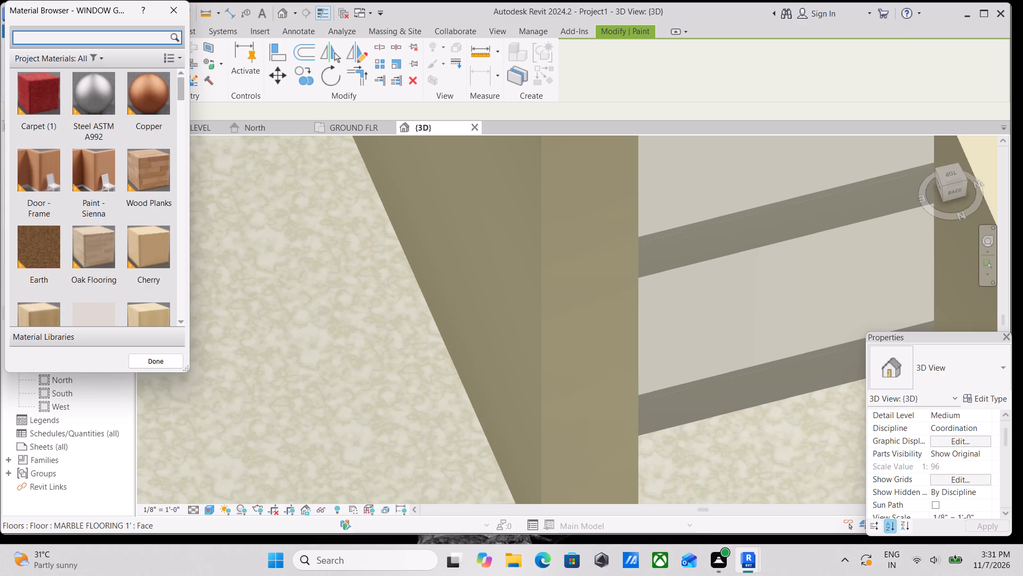
pyautogui.write('mar')
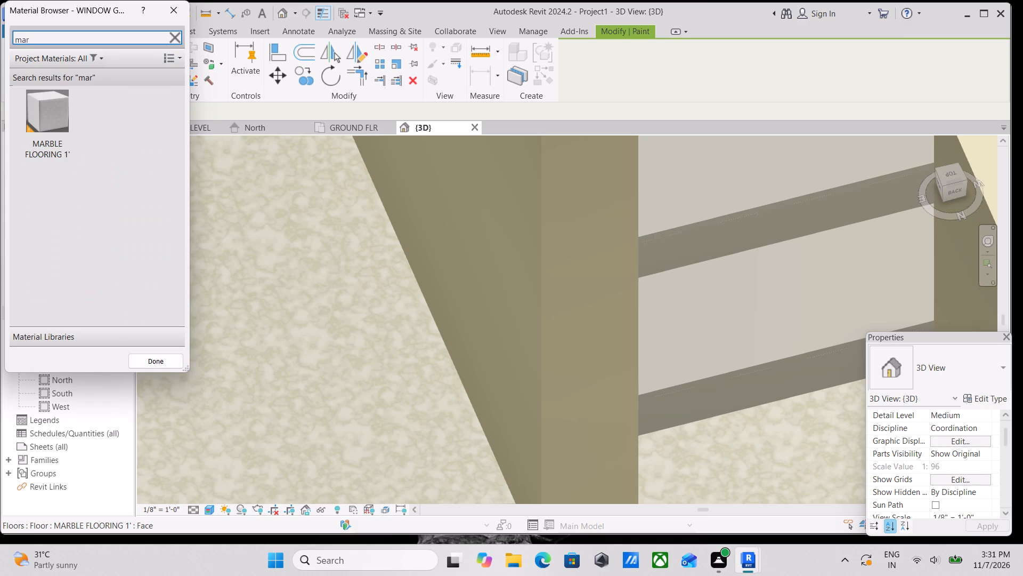
pyautogui.click(48, 135)
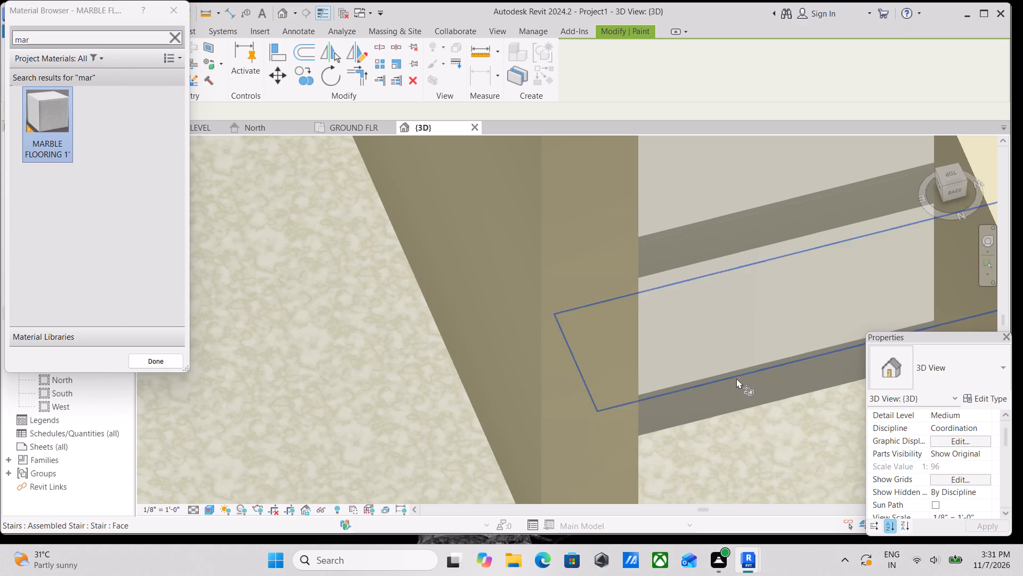
# Paint the tread, riser and tread front edge of the staircase's lowest step with MARBLE FLOORING 1'.
pyautogui.click(735, 307)
pyautogui.moveTo(730, 306); pyautogui.dragTo(481, 287, button='middle')
pyautogui.scroll(6, 506, 343)
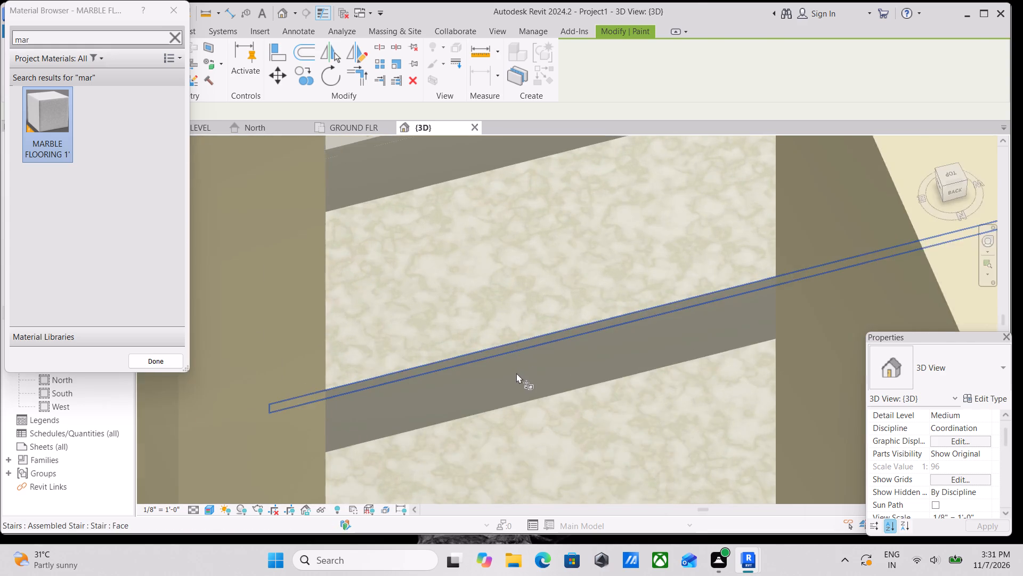
pyautogui.scroll(2, 516, 373)
pyautogui.click(516, 373)
pyautogui.scroll(8, 513, 347)
pyautogui.click(508, 279)
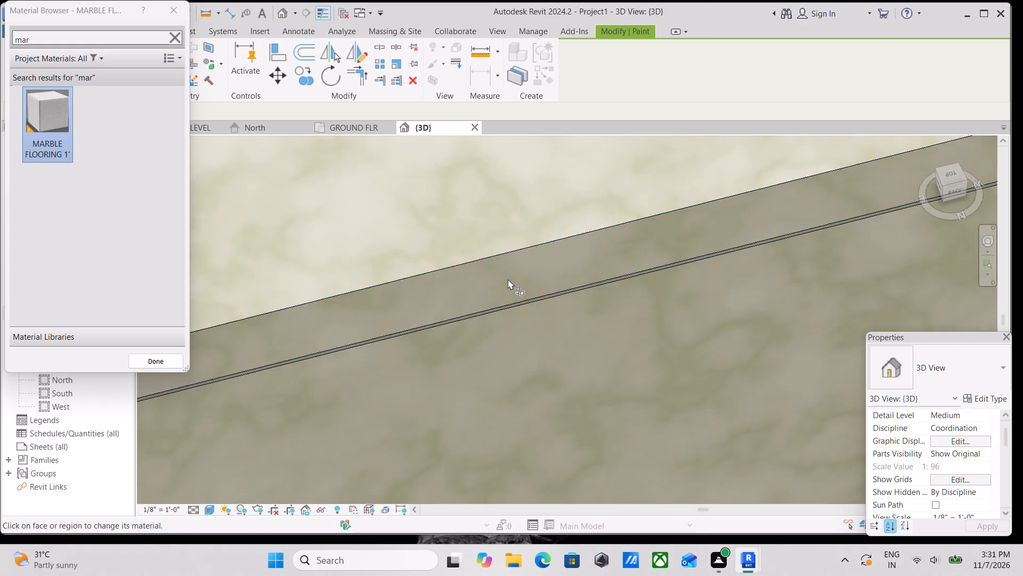
# Paint the tread, riser and tread front edge of the second step from the bottom with MARBLE FLOORING 1'.
pyautogui.scroll(-20, 509, 278)
pyautogui.moveTo(510, 283); pyautogui.dragTo(531, 465, button='middle')
pyautogui.scroll(1, 530, 467)
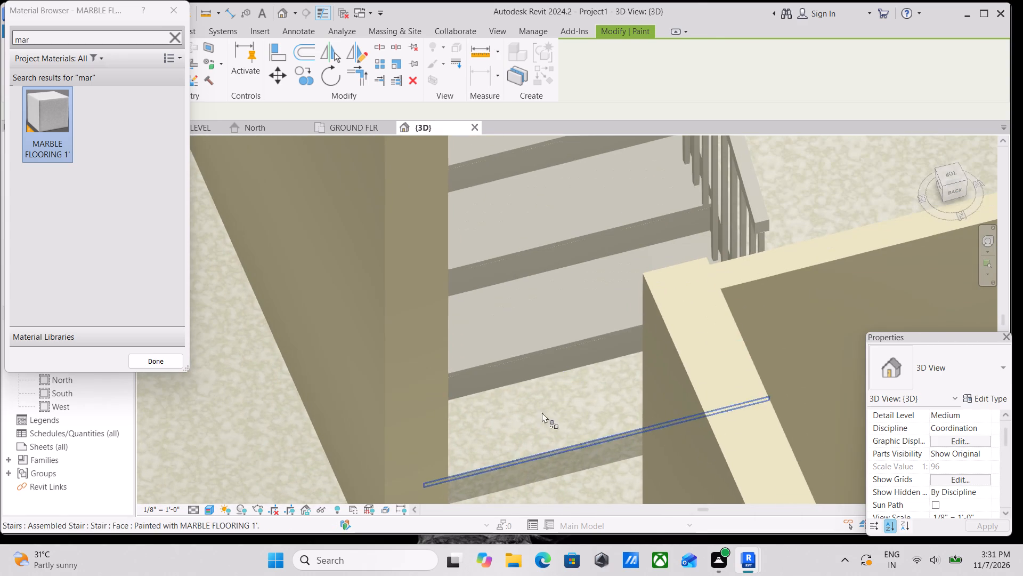
pyautogui.click(549, 311)
pyautogui.scroll(8, 541, 332)
pyautogui.click(537, 378)
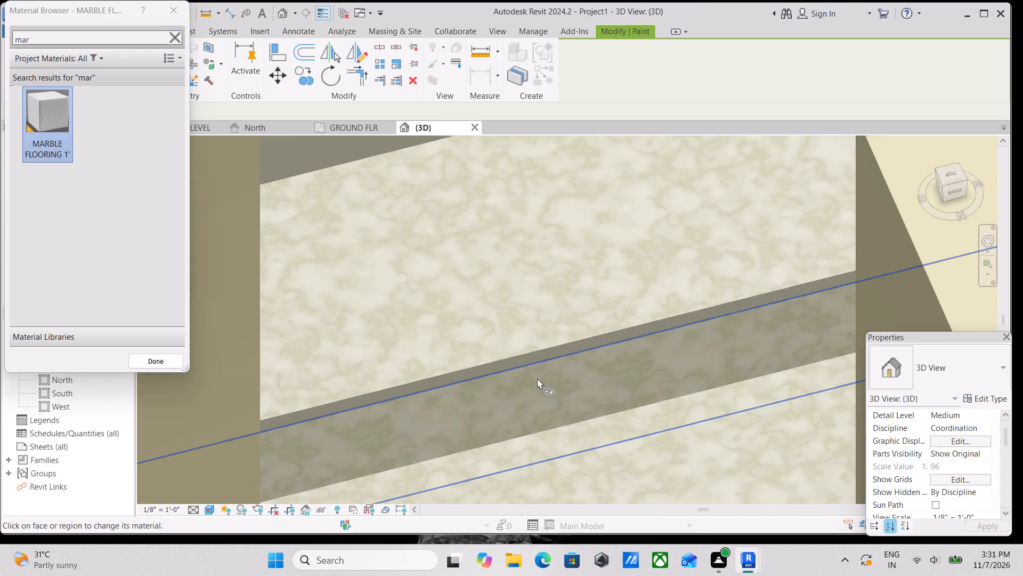
pyautogui.scroll(7, 537, 378)
pyautogui.click(510, 333)
# Paint the tread, riser and tread front edge of the third step with MARBLE FLOORING 1'.
pyautogui.scroll(-6, 510, 333)
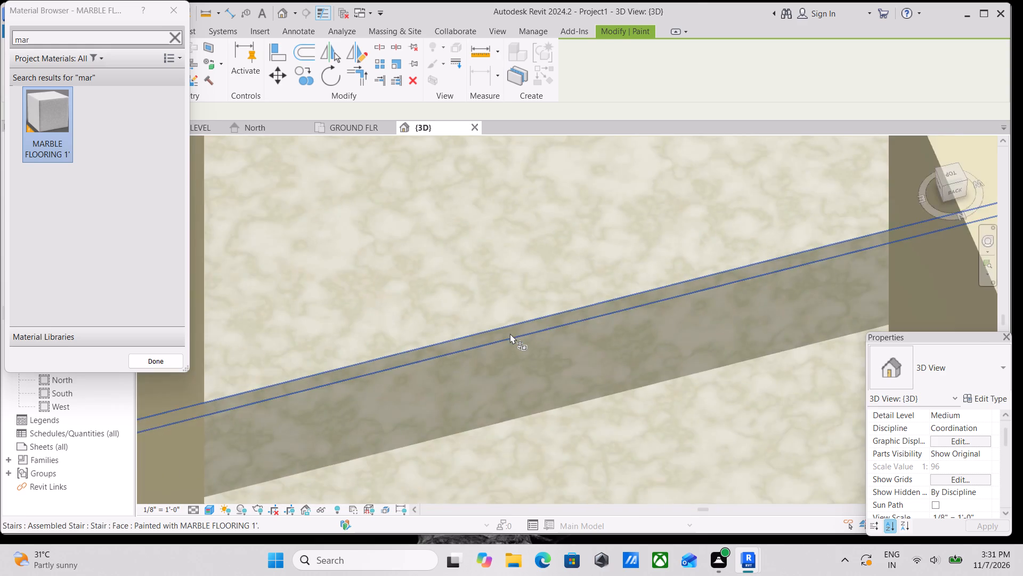
pyautogui.scroll(-7, 510, 333)
pyautogui.moveTo(533, 288); pyautogui.dragTo(551, 498, button='middle')
pyautogui.click(522, 350)
pyautogui.scroll(5, 519, 380)
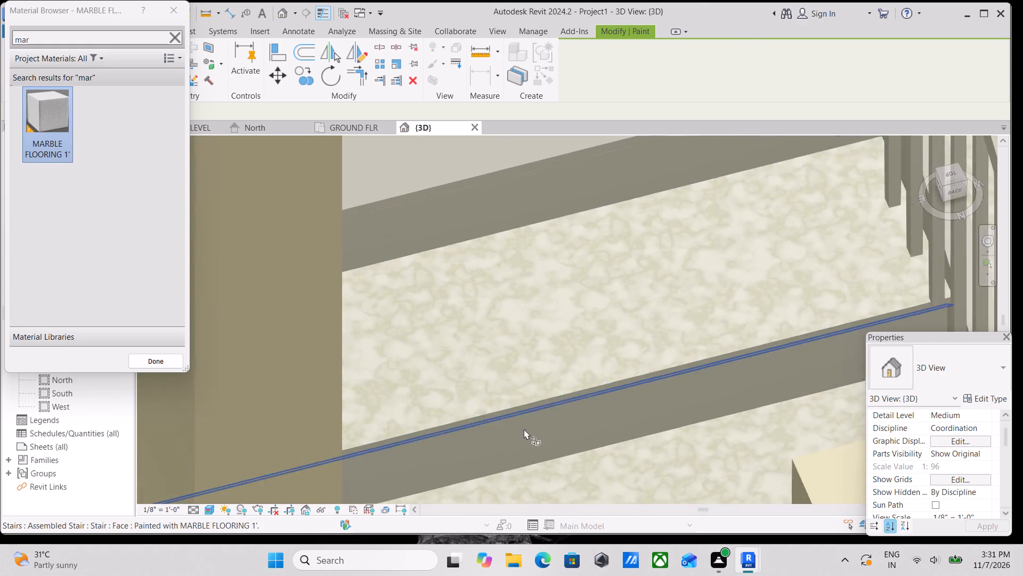
pyautogui.scroll(3, 524, 429)
pyautogui.click(540, 426)
pyautogui.scroll(8, 512, 386)
pyautogui.click(500, 378)
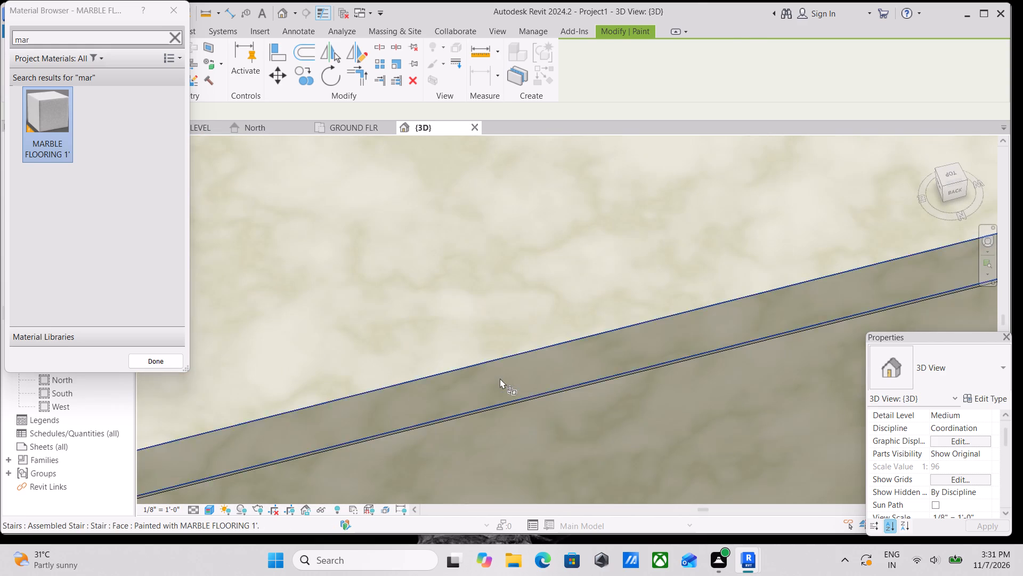
# Paint the tread, riser and tread front edge of the fourth step with MARBLE FLOORING 1'.
pyautogui.scroll(-18, 500, 378)
pyautogui.moveTo(513, 361); pyautogui.dragTo(537, 570, button='middle')
pyautogui.scroll(1, 537, 569)
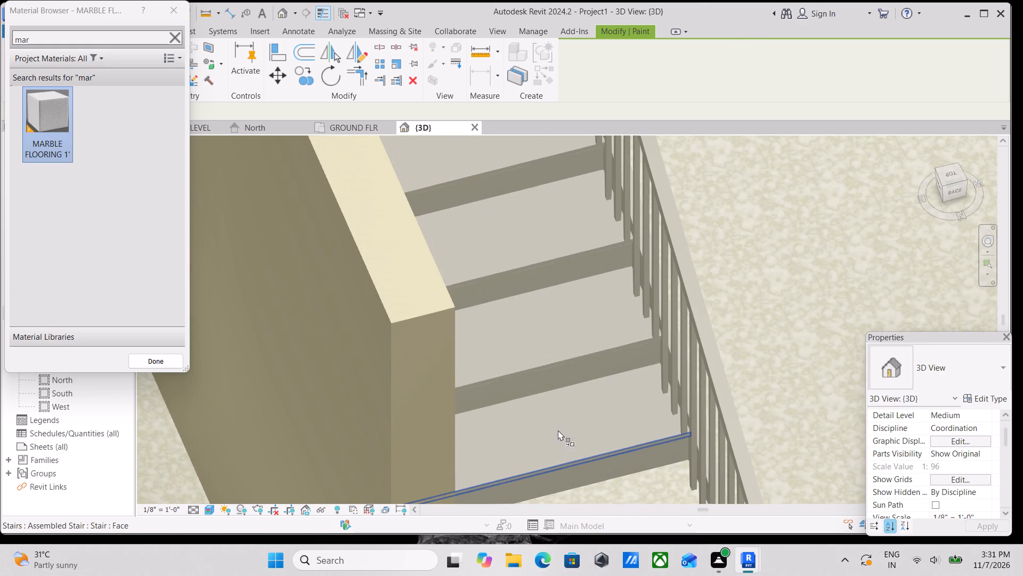
pyautogui.click(558, 430)
pyautogui.scroll(12, 564, 494)
pyautogui.click(559, 407)
pyautogui.scroll(7, 559, 407)
pyautogui.moveTo(530, 361); pyautogui.dragTo(551, 415, button='middle')
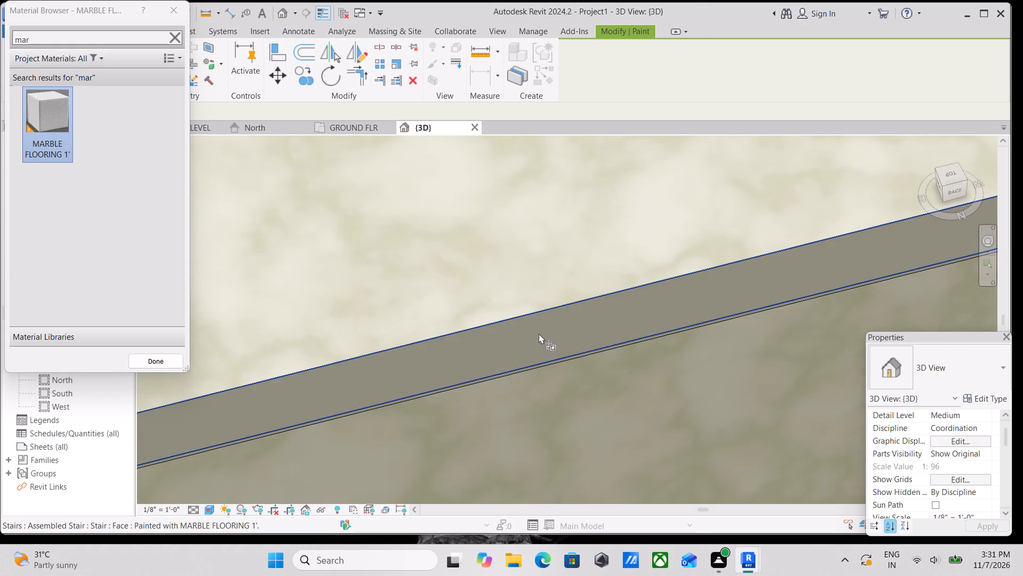
pyautogui.click(539, 333)
# Paint the riser, tread front edge and tread of the fifth step with MARBLE FLOORING 1'.
pyautogui.scroll(-14, 539, 333)
pyautogui.moveTo(544, 335); pyautogui.dragTo(589, 558, button='middle')
pyautogui.moveTo(563, 400); pyautogui.dragTo(568, 446, button='middle')
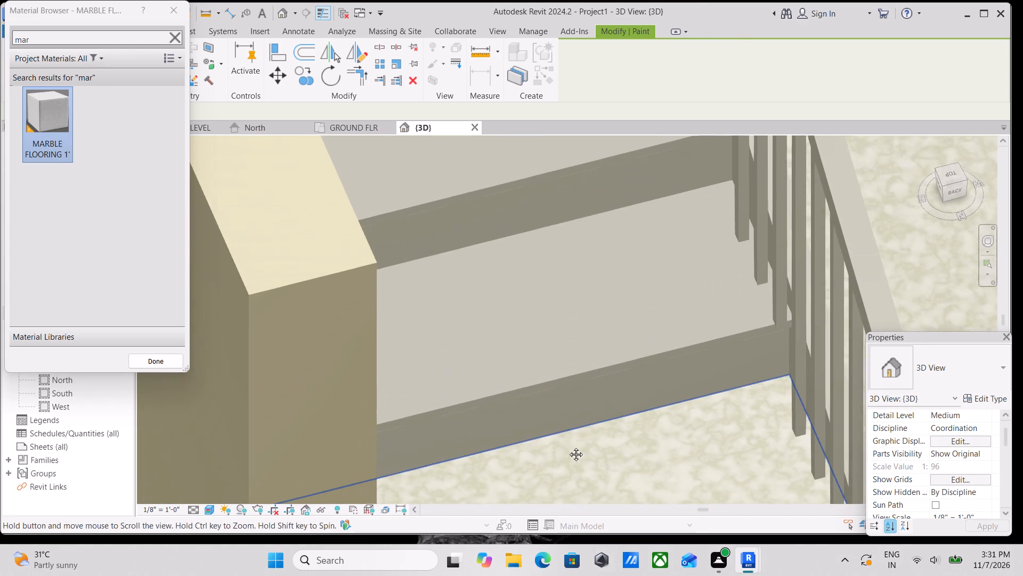
pyautogui.moveTo(568, 446); pyautogui.dragTo(569, 449, button='middle')
pyautogui.click(569, 415)
pyautogui.scroll(8, 569, 415)
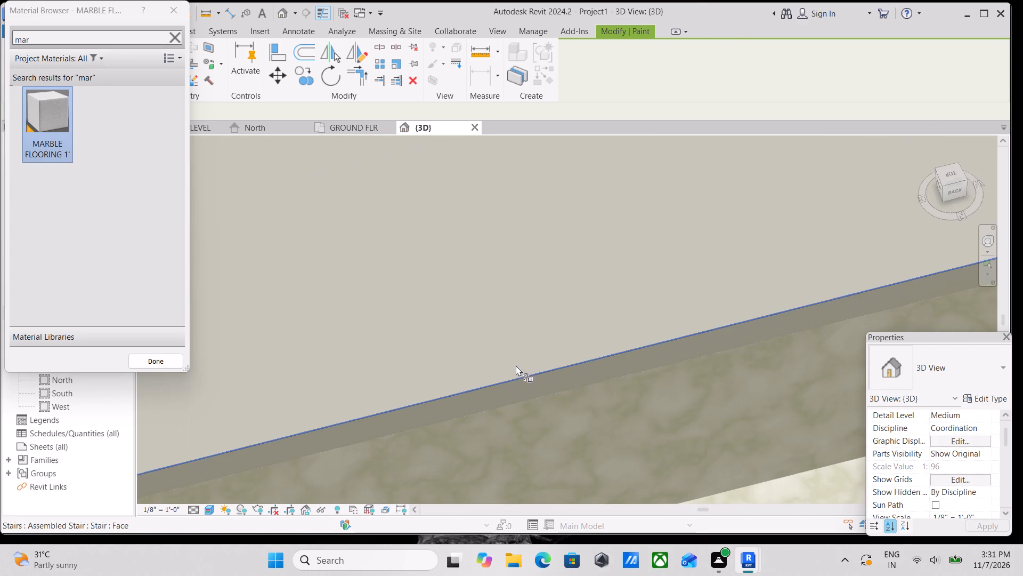
pyautogui.click(525, 388)
pyautogui.scroll(-7, 525, 388)
pyautogui.moveTo(571, 418); pyautogui.dragTo(611, 511, button='middle')
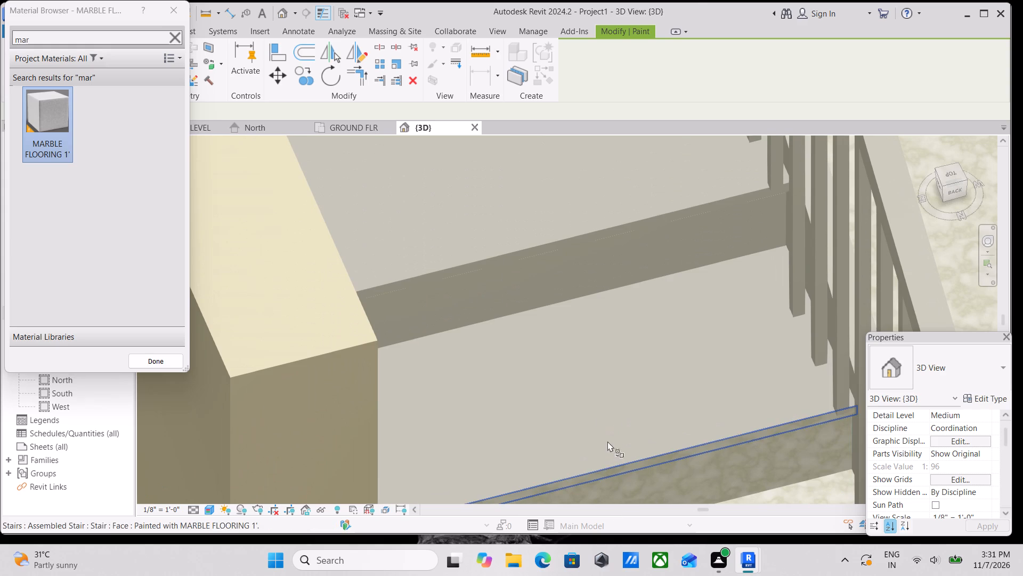
pyautogui.click(597, 409)
# Paint the riser, tread front edge and tread of the sixth step with MARBLE FLOORING 1'.
pyautogui.scroll(-3, 597, 404)
pyautogui.moveTo(597, 404); pyautogui.dragTo(625, 501, button='middle')
pyautogui.scroll(8, 620, 440)
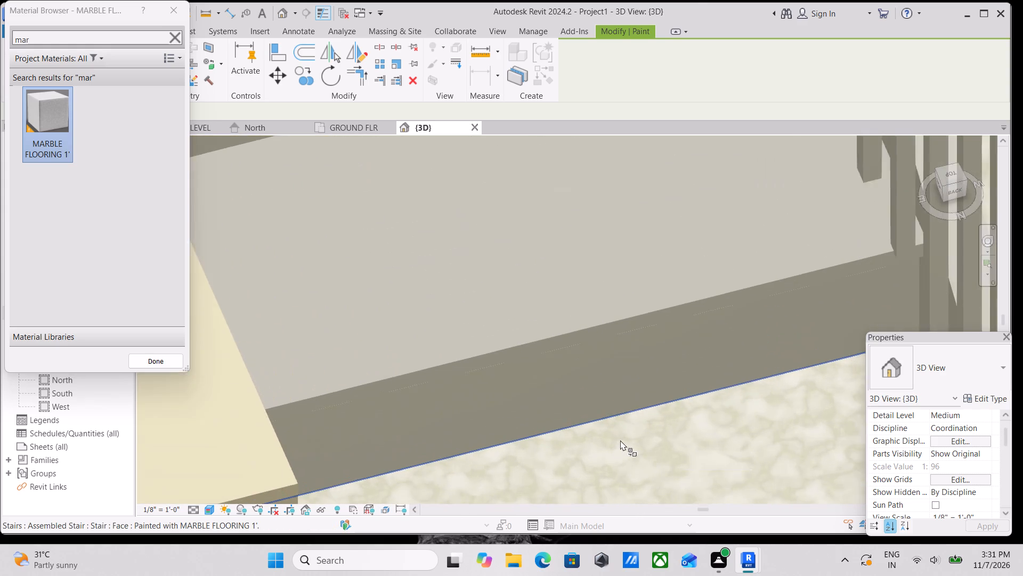
pyautogui.scroll(2, 620, 440)
pyautogui.click(523, 356)
pyautogui.moveTo(539, 364); pyautogui.dragTo(598, 521, button='middle')
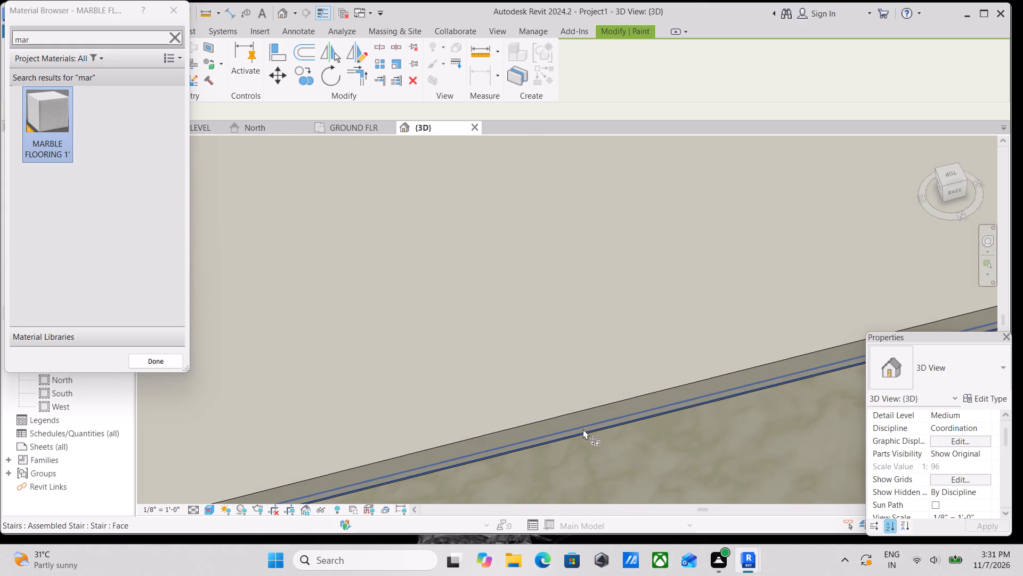
pyautogui.click(572, 425)
pyautogui.scroll(-3, 572, 423)
pyautogui.moveTo(572, 423); pyautogui.dragTo(631, 554, button='middle')
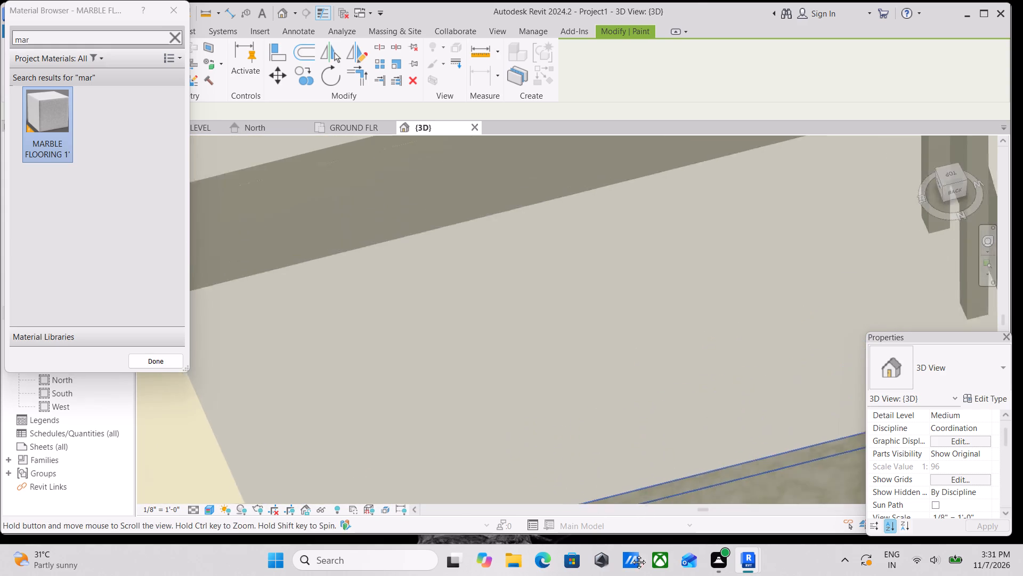
pyautogui.moveTo(631, 554); pyautogui.dragTo(638, 572, button='middle')
pyautogui.click(614, 444)
# Paint the riser, tread front edge and tread of the seventh step with MARBLE FLOORING 1'.
pyautogui.scroll(-7, 614, 444)
pyautogui.moveTo(615, 449); pyautogui.dragTo(628, 505, button='middle')
pyautogui.scroll(1, 622, 490)
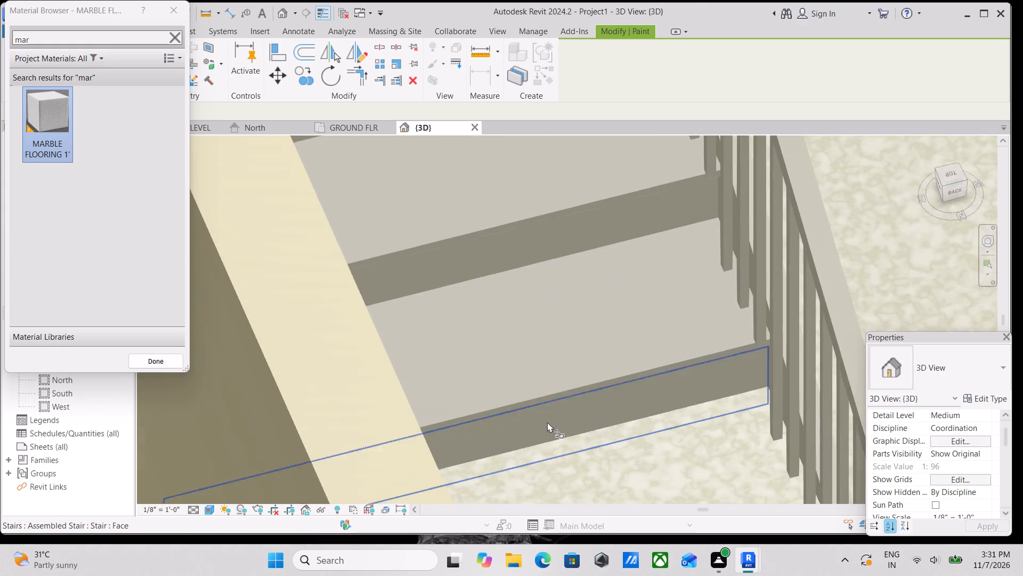
pyautogui.scroll(8, 547, 421)
pyautogui.click(547, 421)
pyautogui.scroll(4, 548, 406)
pyautogui.moveTo(549, 404); pyautogui.dragTo(582, 487, button='middle')
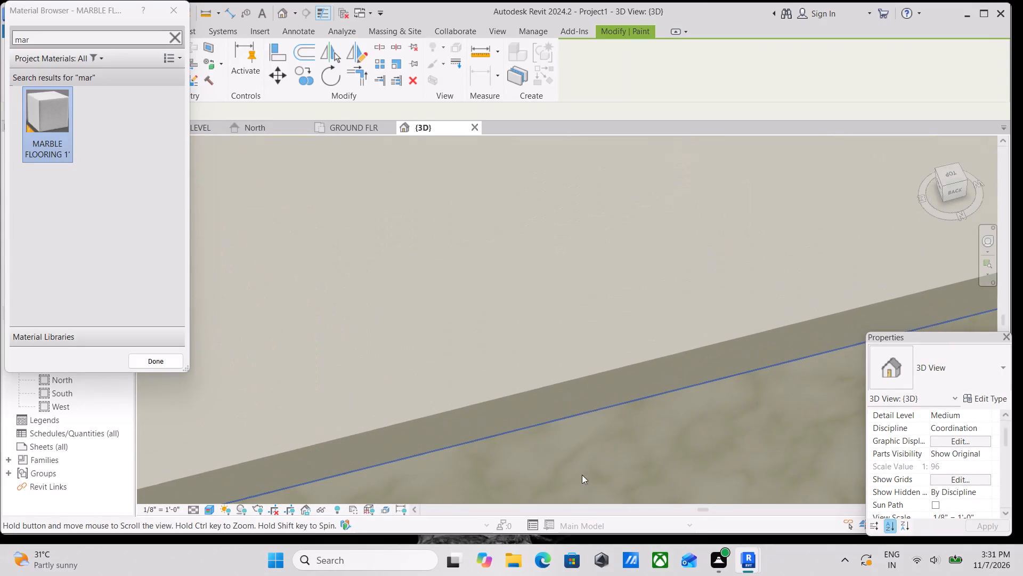
pyautogui.click(576, 393)
pyautogui.scroll(-7, 576, 393)
pyautogui.moveTo(576, 393); pyautogui.dragTo(626, 516, button='middle')
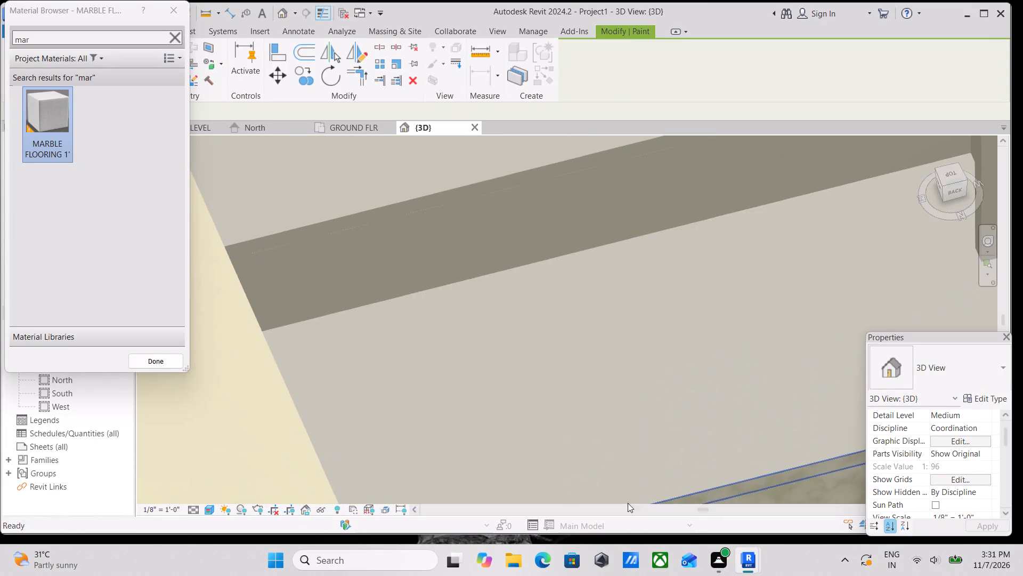
pyautogui.click(625, 422)
# Paint the riser, tread front edge and tread of the eighth step with MARBLE FLOORING 1'.
pyautogui.scroll(-5, 625, 422)
pyautogui.moveTo(627, 428); pyautogui.dragTo(638, 545, button='middle')
pyautogui.scroll(3, 571, 426)
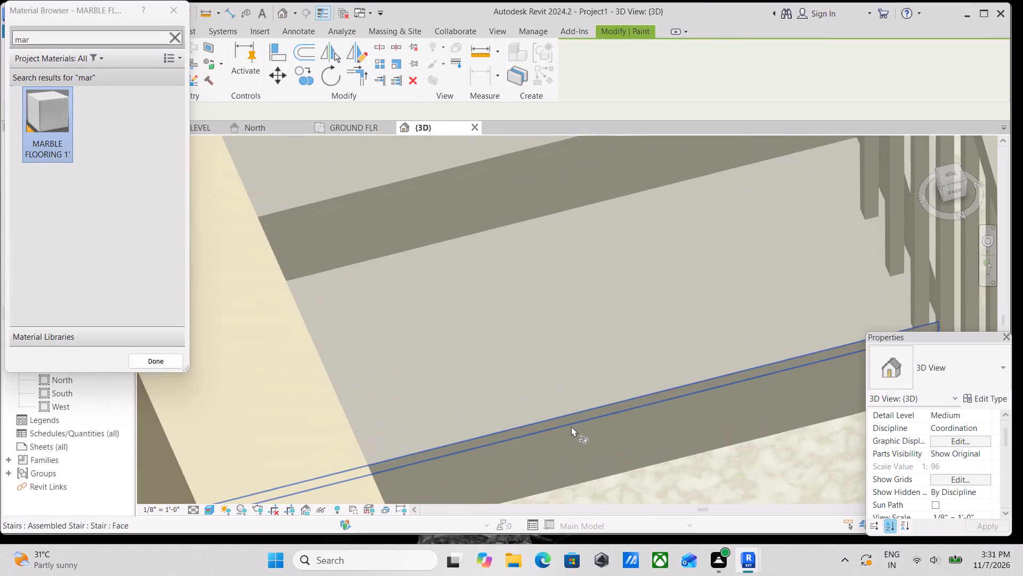
pyautogui.click(580, 446)
pyautogui.moveTo(580, 446); pyautogui.dragTo(581, 457, button='middle')
pyautogui.scroll(3, 585, 410)
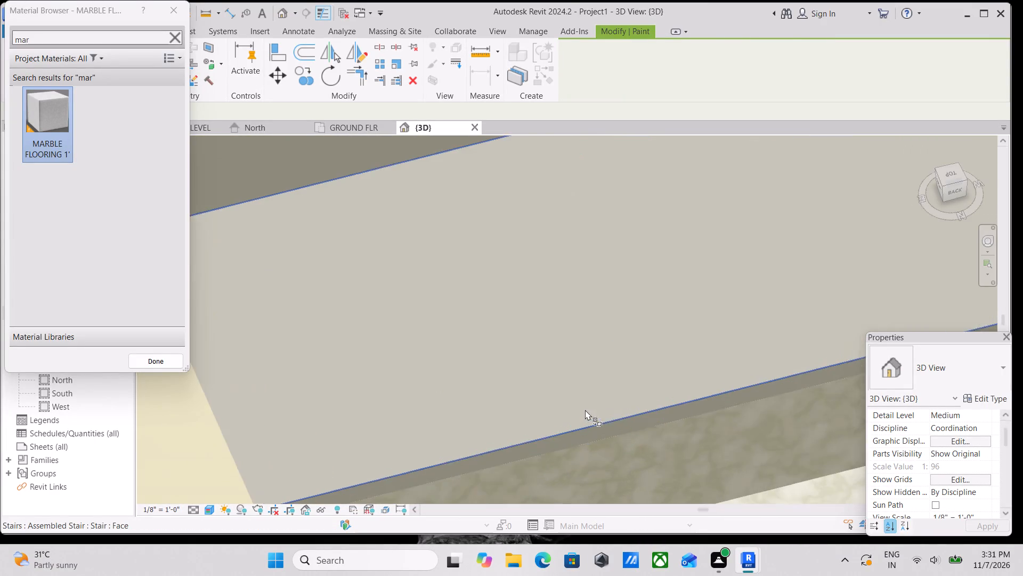
pyautogui.scroll(6, 585, 410)
pyautogui.click(602, 423)
pyautogui.scroll(-2, 602, 423)
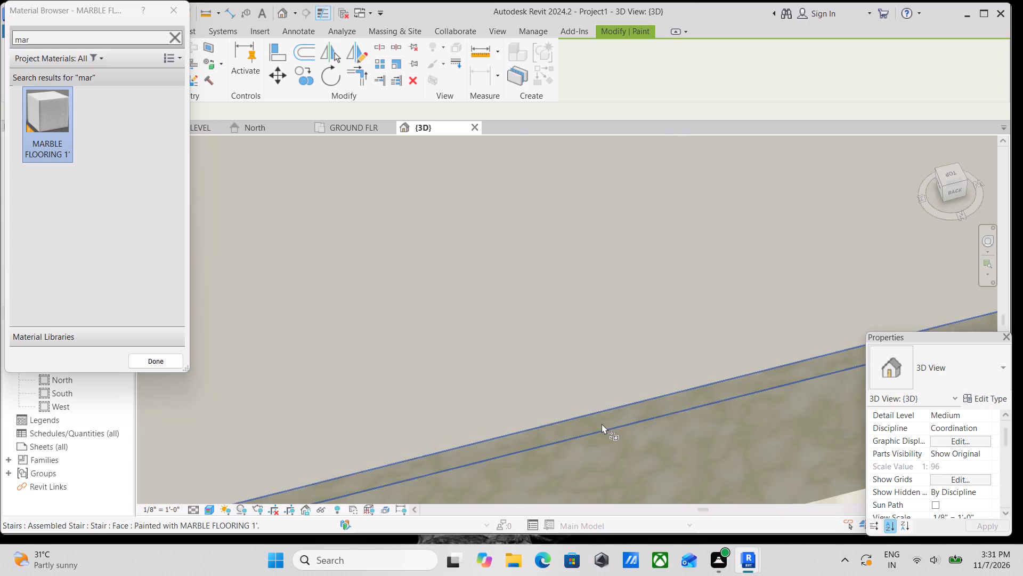
pyautogui.scroll(-11, 602, 423)
pyautogui.moveTo(605, 431); pyautogui.dragTo(633, 523, button='middle')
pyautogui.click(635, 449)
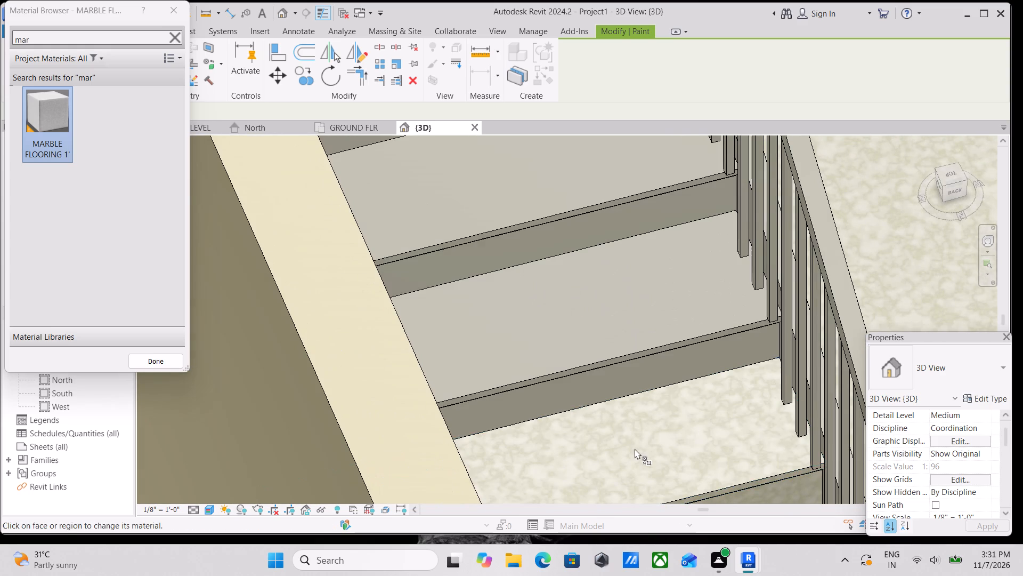
# Paint the riser, tread front edge and tread of the ninth step with MARBLE FLOORING 1'.
pyautogui.middleClick(635, 449)
pyautogui.scroll(1, 635, 449)
pyautogui.moveTo(636, 444); pyautogui.dragTo(666, 561, button='middle')
pyautogui.scroll(7, 662, 490)
pyautogui.click(662, 490)
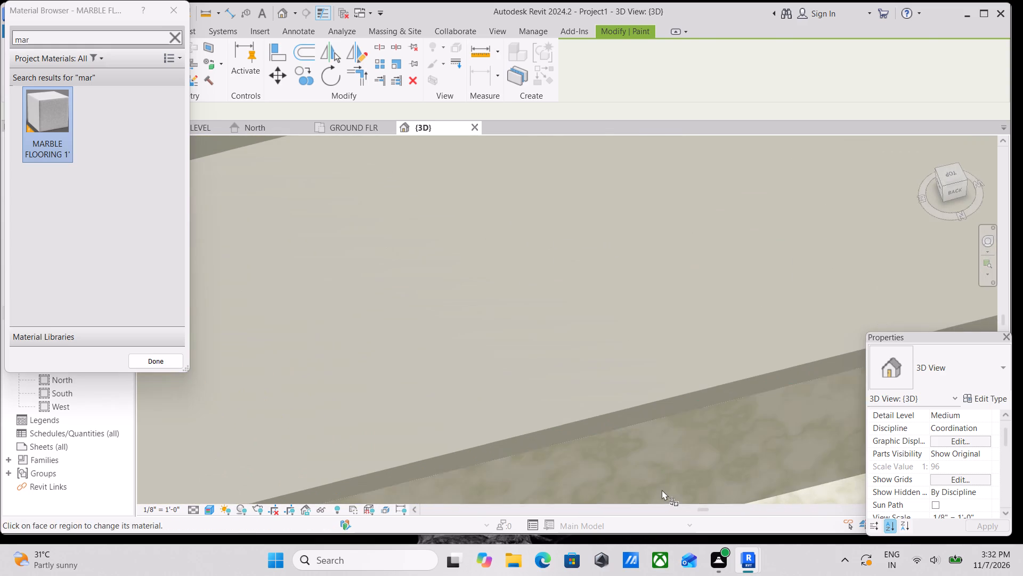
pyautogui.scroll(-3, 666, 478)
pyautogui.moveTo(666, 478); pyautogui.dragTo(671, 522, button='middle')
pyautogui.scroll(7, 657, 470)
pyautogui.moveTo(656, 469); pyautogui.dragTo(474, 344, button='middle')
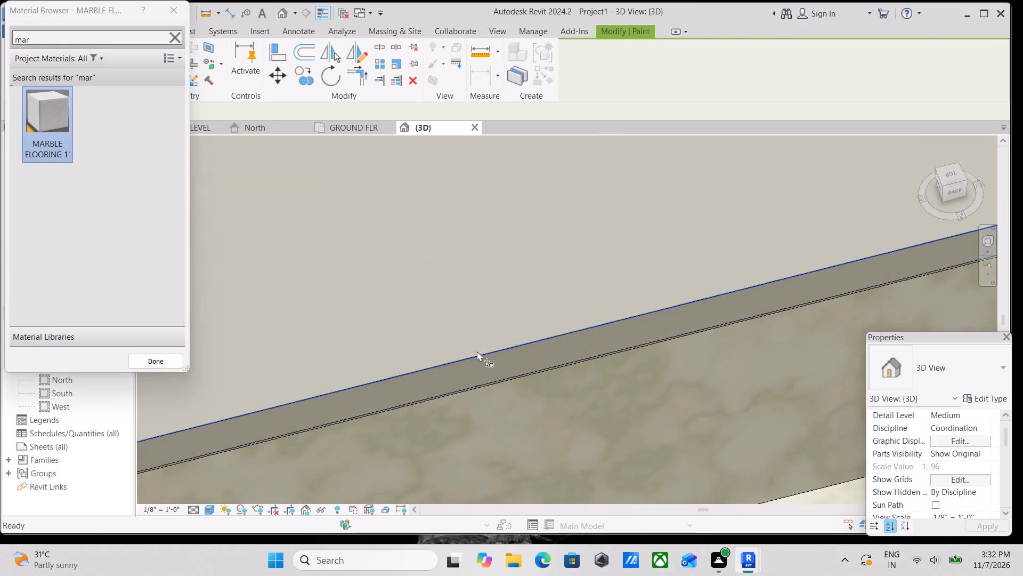
pyautogui.click(486, 373)
pyautogui.scroll(-7, 486, 373)
pyautogui.moveTo(498, 396); pyautogui.dragTo(558, 498, button='middle')
pyautogui.click(534, 366)
# Paint the riser, tread front edge and tread of the tenth step with MARBLE FLOORING 1'.
pyautogui.scroll(-6, 534, 366)
pyautogui.moveTo(545, 386); pyautogui.dragTo(599, 507, button='middle')
pyautogui.scroll(3, 567, 420)
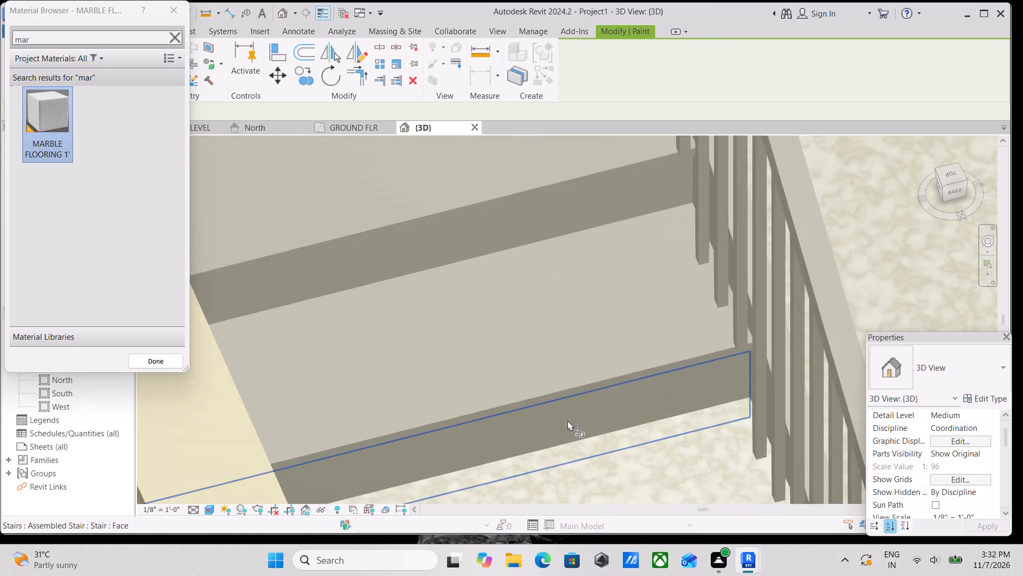
pyautogui.scroll(3, 567, 420)
pyautogui.click(567, 420)
pyautogui.middleClick(567, 420)
pyautogui.scroll(1, 569, 425)
pyautogui.scroll(7, 556, 377)
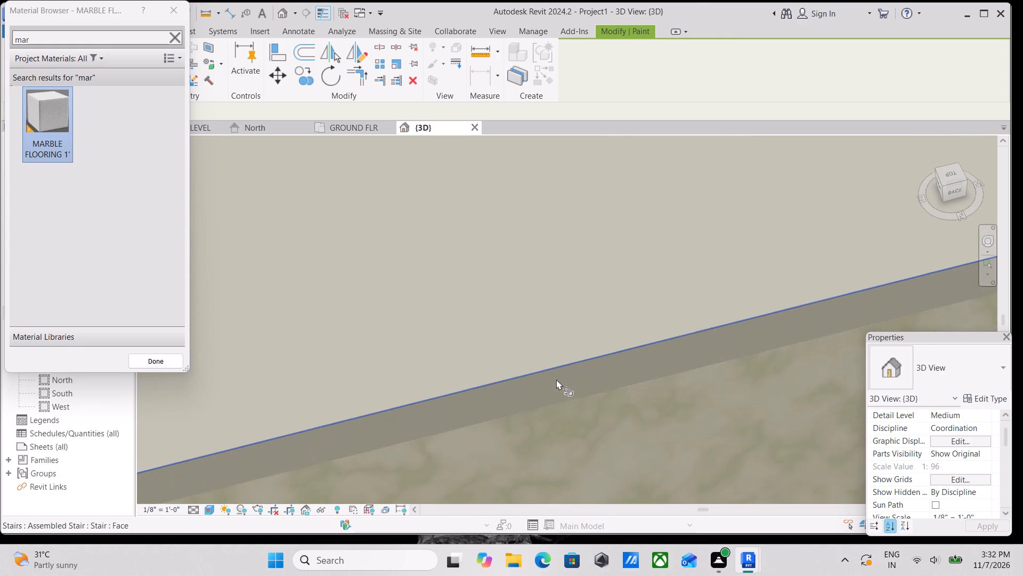
pyautogui.scroll(6, 558, 380)
pyautogui.click(558, 389)
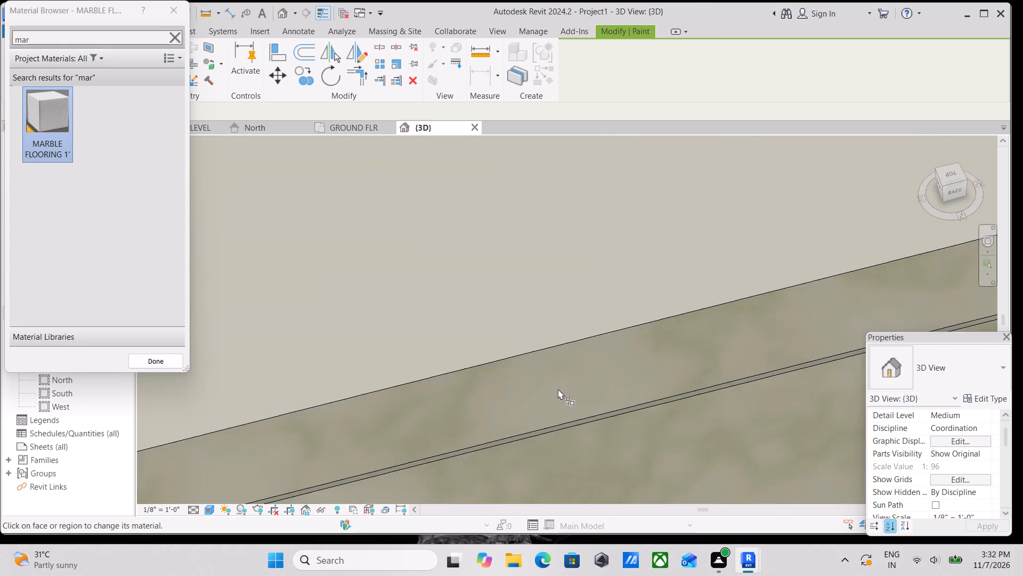
pyautogui.scroll(-7, 558, 389)
pyautogui.moveTo(558, 389); pyautogui.dragTo(621, 561, button='middle')
pyautogui.click(594, 398)
# Paint the riser, tread front edge and tread of the eleventh step with MARBLE FLOORING 1'.
pyautogui.scroll(-8, 594, 398)
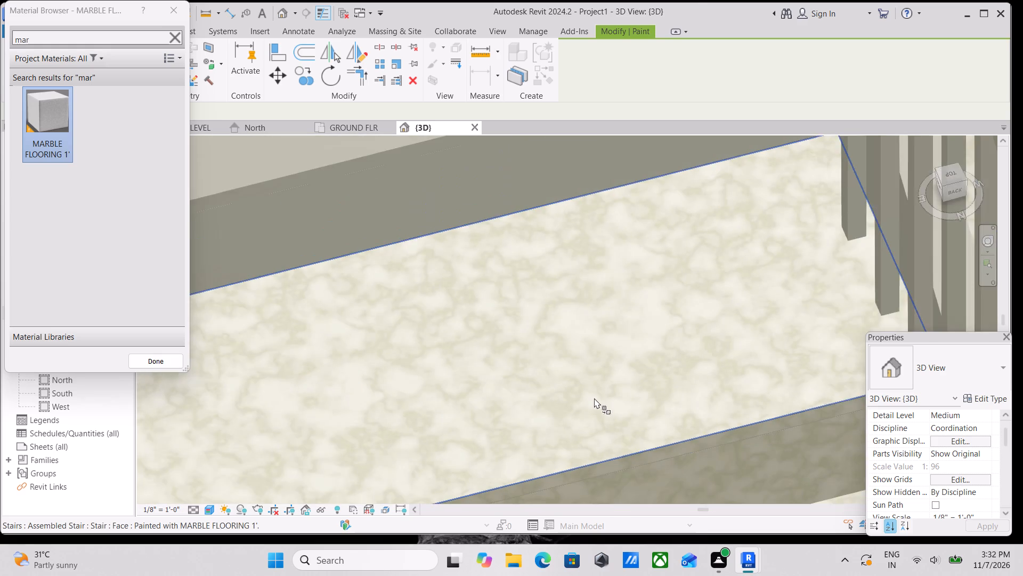
pyautogui.scroll(-2, 594, 398)
pyautogui.moveTo(510, 367); pyautogui.dragTo(562, 465, button='middle')
pyautogui.scroll(7, 521, 369)
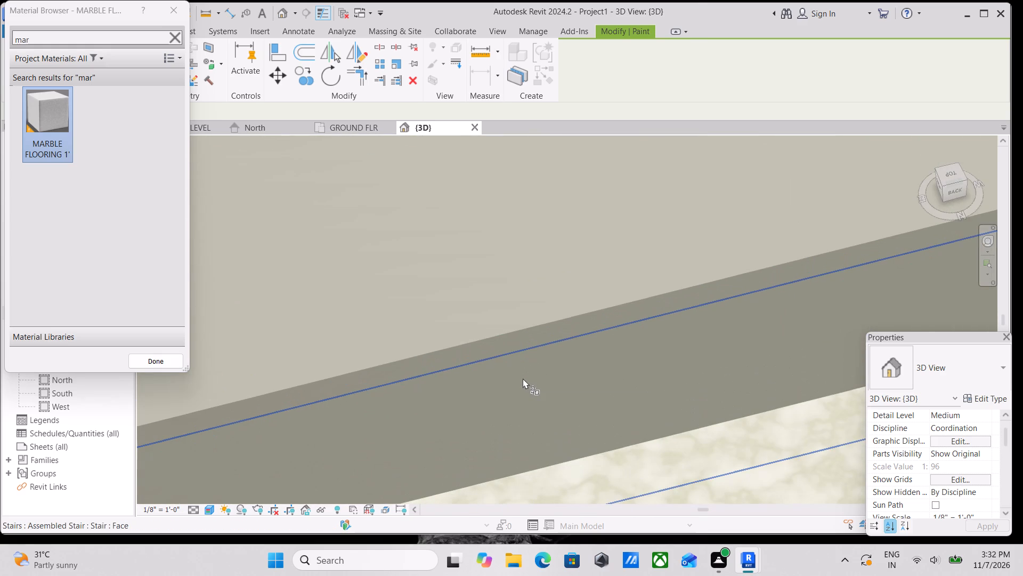
pyautogui.click(523, 378)
pyautogui.scroll(-2, 525, 376)
pyautogui.moveTo(536, 393); pyautogui.dragTo(606, 450, button='middle')
pyautogui.scroll(7, 592, 410)
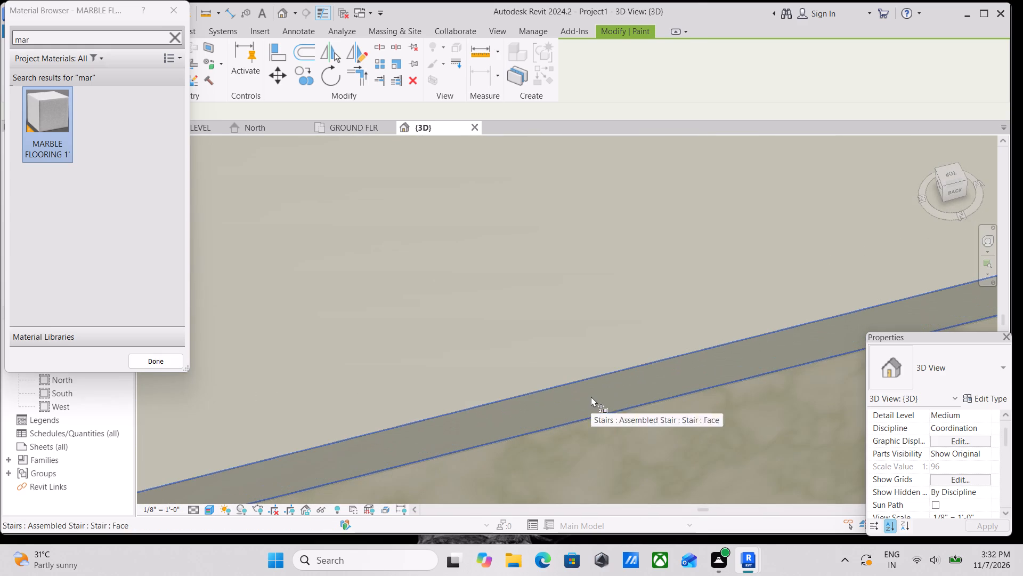
pyautogui.click(590, 393)
pyautogui.scroll(-4, 590, 393)
pyautogui.scroll(-1, 556, 357)
pyautogui.moveTo(556, 358); pyautogui.dragTo(613, 463, button='middle')
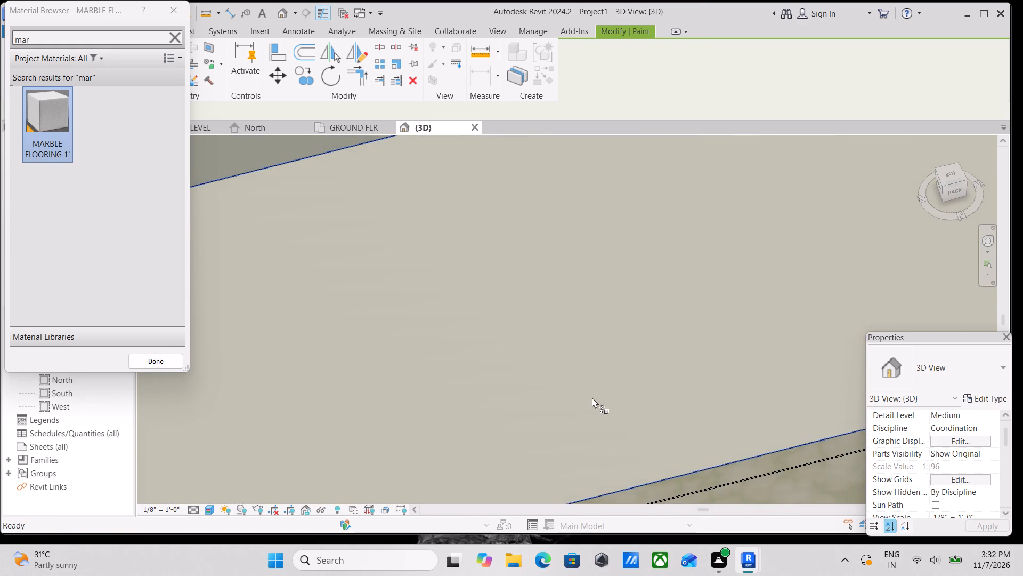
pyautogui.click(592, 397)
# Paint the riser, tread front edge and tread of the twelfth step, just below the landing, with MARBLE FLOORING 1'.
pyautogui.scroll(-9, 592, 397)
pyautogui.moveTo(592, 397); pyautogui.dragTo(632, 476, button='middle')
pyautogui.scroll(1, 632, 476)
pyautogui.scroll(-4, 606, 410)
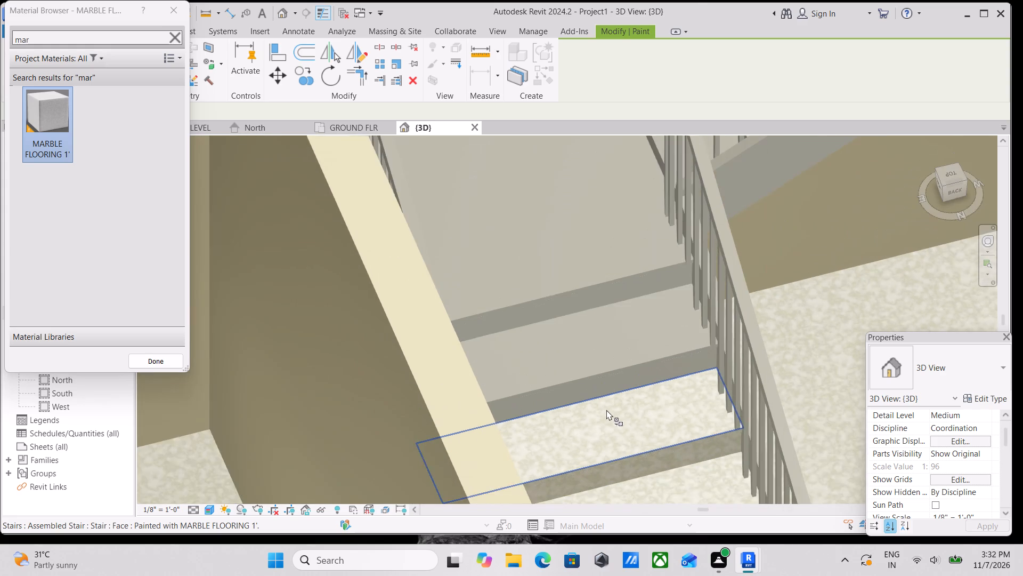
pyautogui.scroll(-4, 606, 410)
pyautogui.scroll(12, 606, 410)
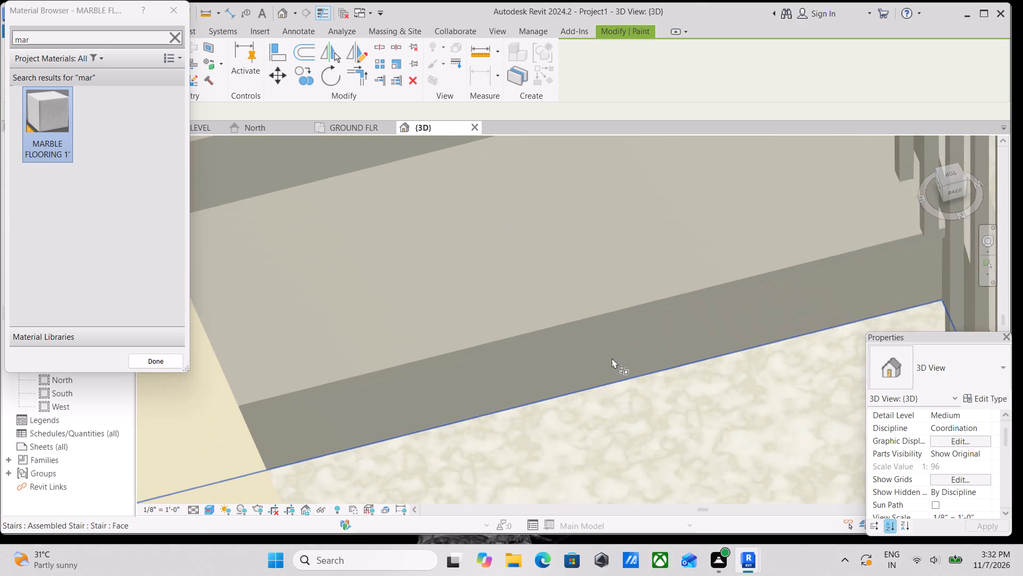
pyautogui.scroll(3, 612, 358)
pyautogui.click(611, 347)
pyautogui.scroll(3, 608, 352)
pyautogui.moveTo(608, 354); pyautogui.dragTo(629, 450, button='middle')
pyautogui.scroll(1, 617, 391)
pyautogui.scroll(3, 596, 340)
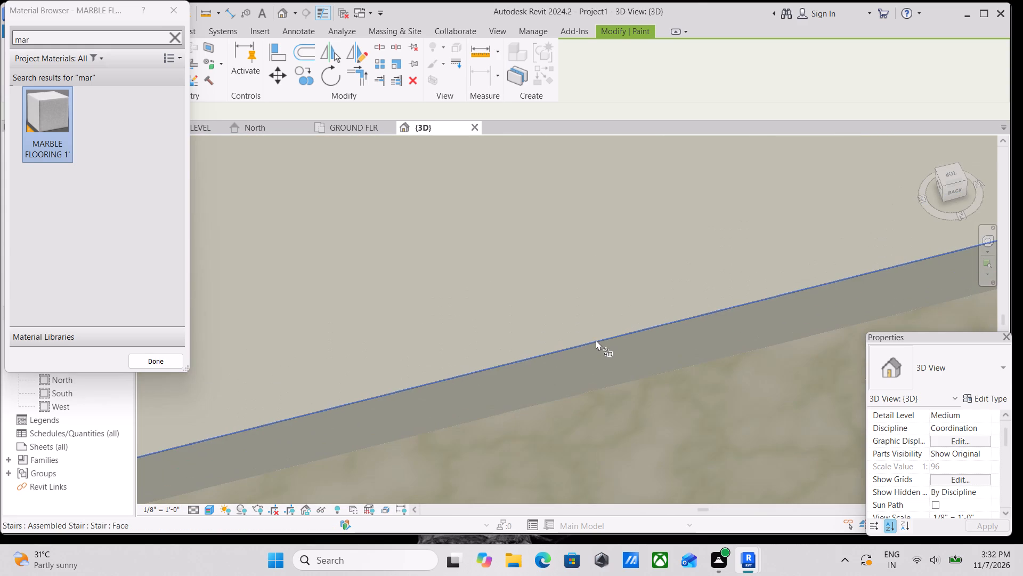
pyautogui.click(597, 352)
pyautogui.scroll(-7, 597, 352)
pyautogui.moveTo(596, 345); pyautogui.dragTo(616, 454, button='middle')
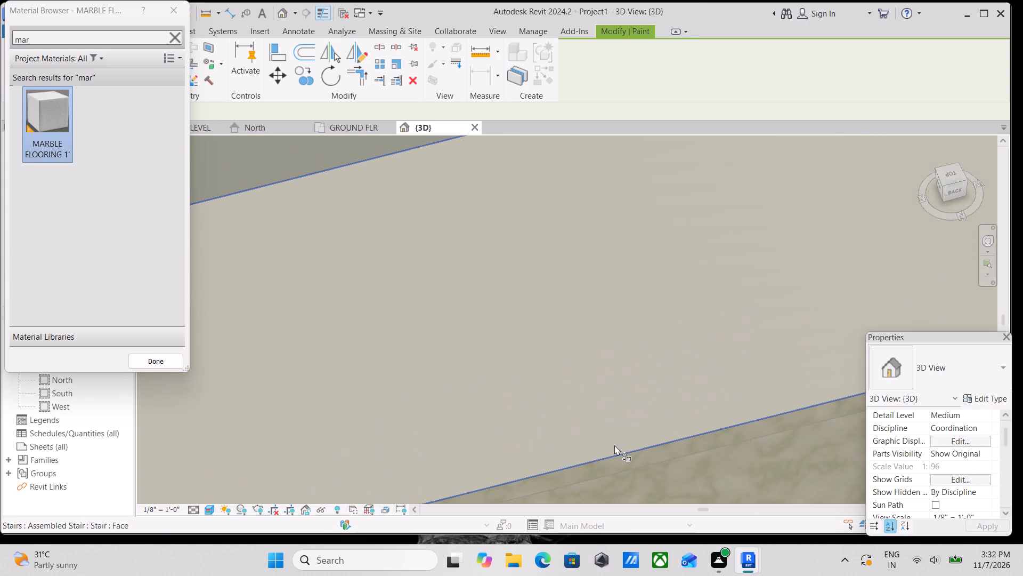
pyautogui.click(582, 333)
# Paint the riser below the landing and the landing's front edge with MARBLE FLOORING 1'.
pyautogui.scroll(-8, 582, 333)
pyautogui.moveTo(584, 350); pyautogui.dragTo(599, 454, button='middle')
pyautogui.scroll(3, 511, 298)
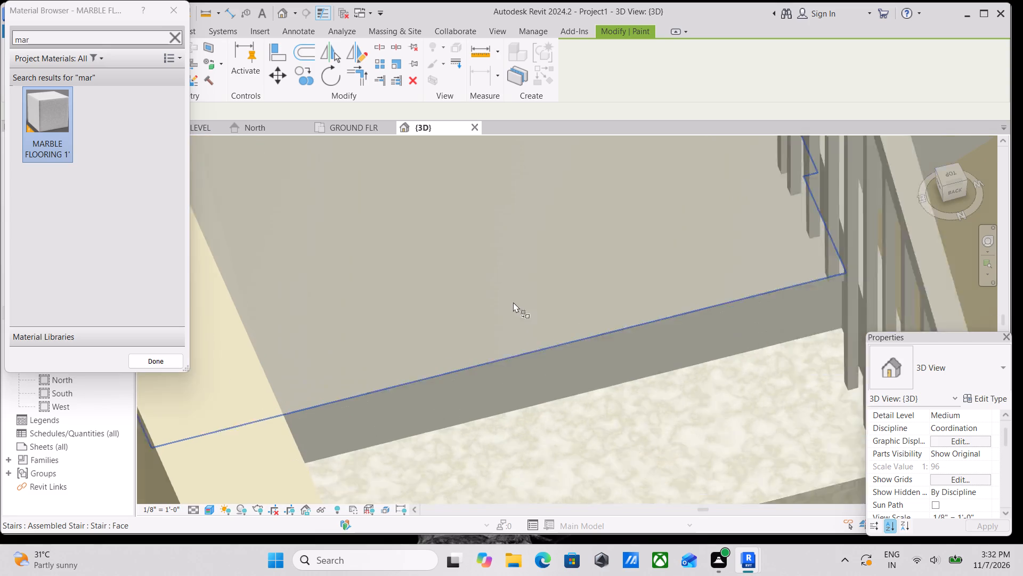
pyautogui.scroll(5, 513, 302)
pyautogui.click(570, 377)
pyautogui.scroll(9, 568, 365)
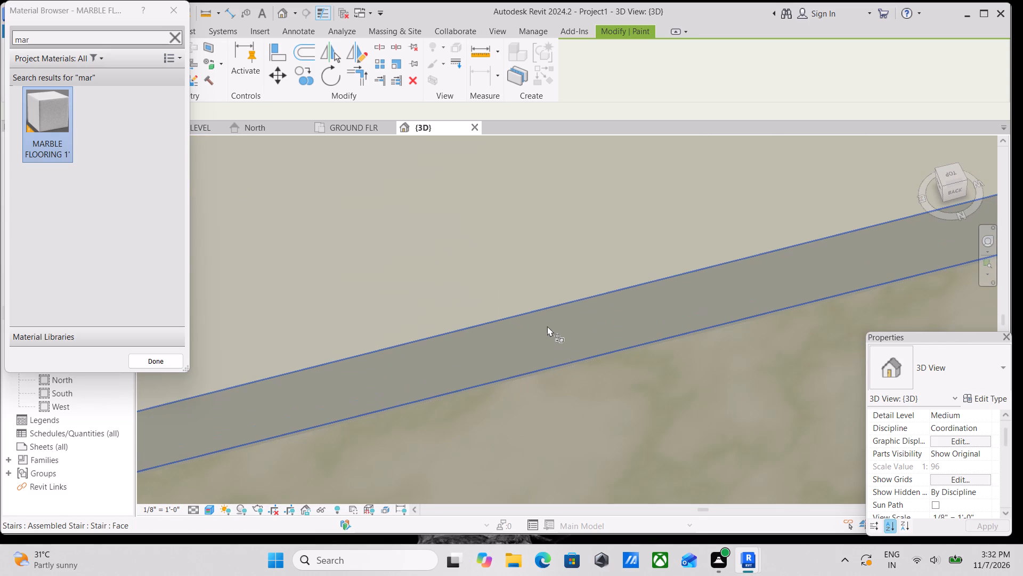
pyautogui.click(547, 326)
# Paint the underside of the landing's projecting front edge with MARBLE FLOORING 1', working from a lower back view.
pyautogui.scroll(-5, 571, 361)
pyautogui.scroll(4, 574, 379)
pyautogui.scroll(-3, 573, 378)
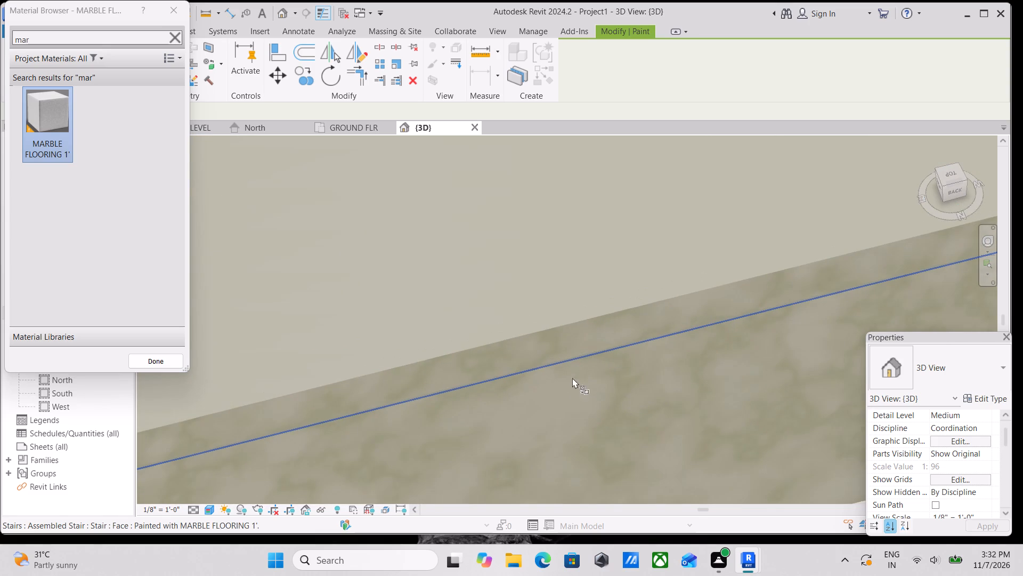
pyautogui.moveTo(535, 396); pyautogui.dragTo(529, 324, button='middle')
pyautogui.keyDown('shift'); pyautogui.scroll(-1, 529, 324); pyautogui.keyUp('shift')
pyautogui.scroll(-11, 542, 350)
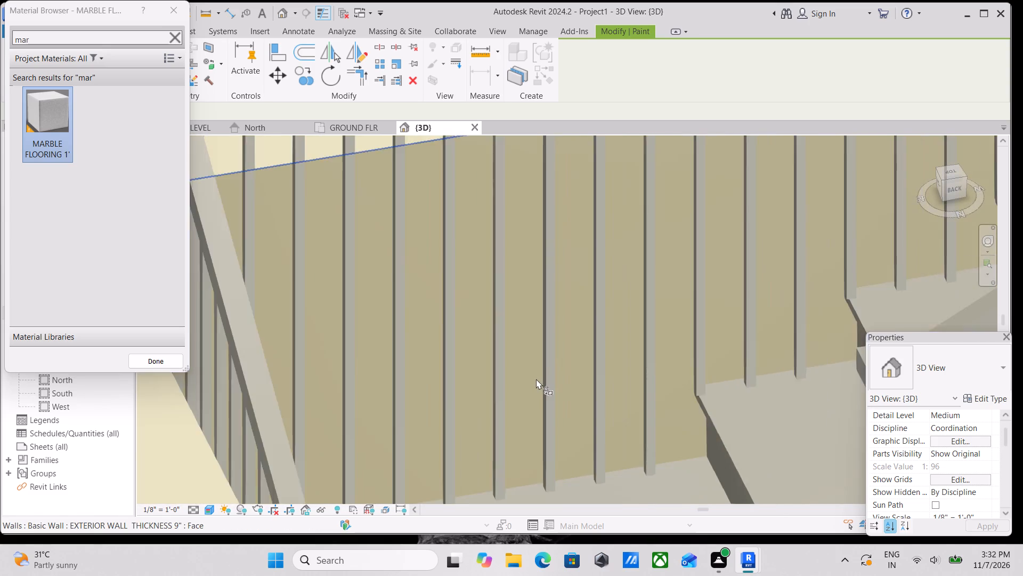
pyautogui.scroll(-9, 536, 379)
pyautogui.moveTo(539, 395); pyautogui.dragTo(526, 218, button='middle')
pyautogui.scroll(1, 539, 395)
pyautogui.keyDown('shift'); pyautogui.moveTo(556, 387); pyautogui.dragTo(553, 333, button='middle'); pyautogui.keyUp('shift')
pyautogui.keyDown('shift'); pyautogui.scroll(-1, 556, 339); pyautogui.keyUp('shift')
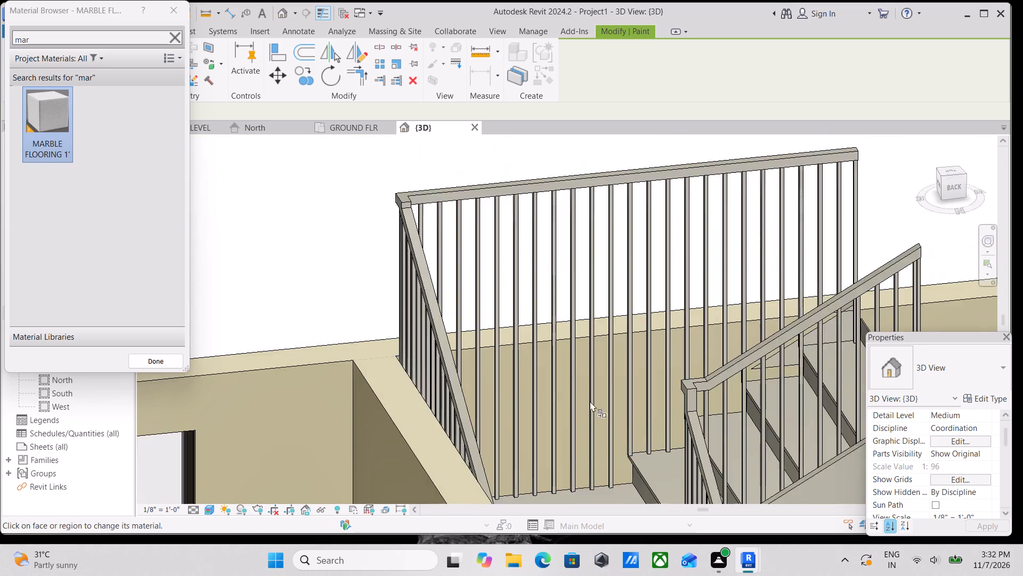
pyautogui.moveTo(615, 428); pyautogui.dragTo(525, 136, button='middle')
pyautogui.keyDown('shift'); pyautogui.moveTo(512, 314); pyautogui.dragTo(499, 261, button='middle'); pyautogui.keyUp('shift')
pyautogui.moveTo(616, 362); pyautogui.dragTo(531, 238, button='middle')
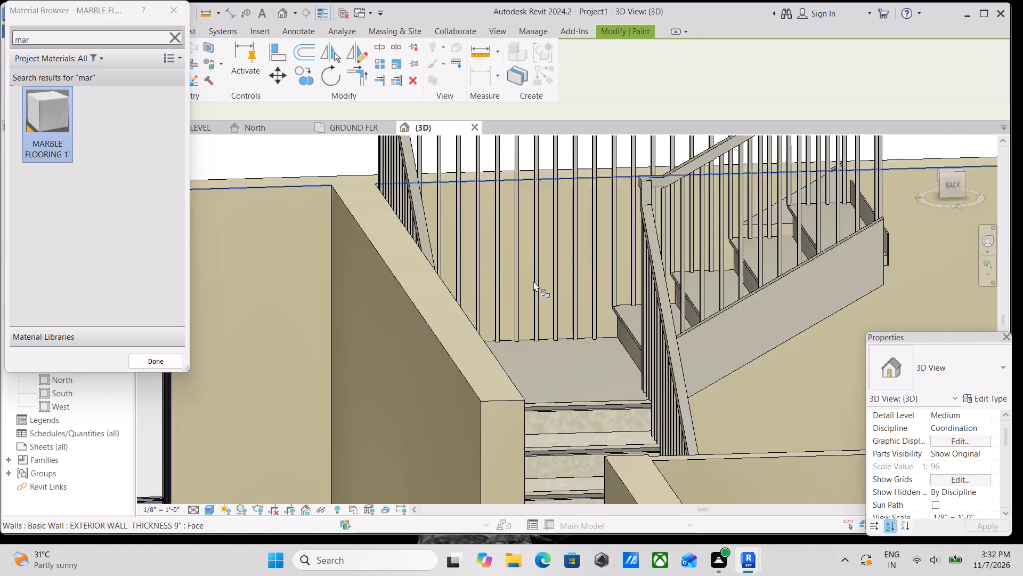
pyautogui.scroll(10, 562, 427)
pyautogui.keyDown('shift'); pyautogui.moveTo(581, 401); pyautogui.dragTo(579, 395, button='middle'); pyautogui.keyUp('shift')
pyautogui.scroll(3, 587, 433)
pyautogui.click(580, 450)
pyautogui.click(581, 458)
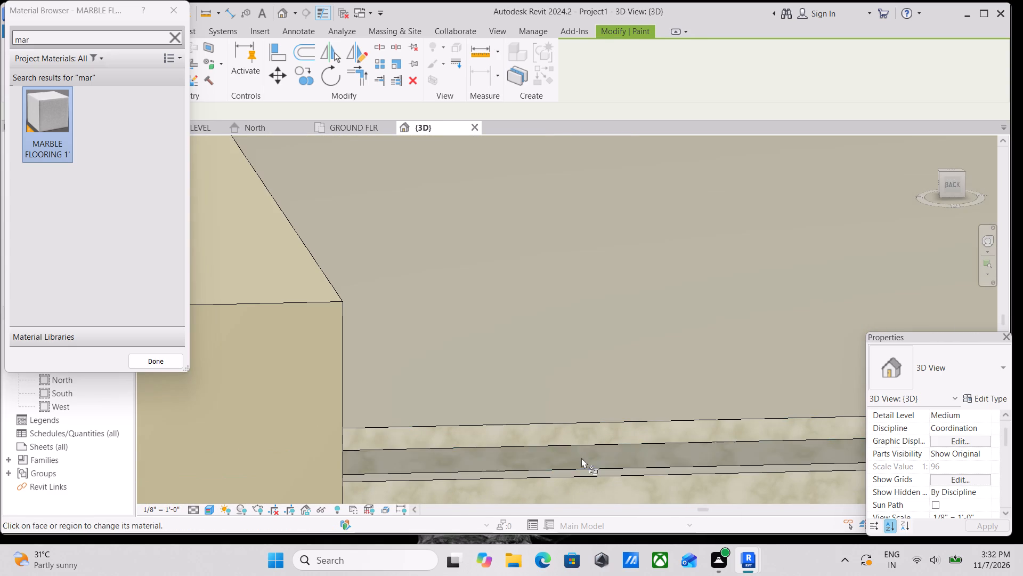
# Paint the undersides of the projecting tread edges on the four steps below the landing with MARBLE FLOORING 1'.
pyautogui.scroll(-1, 591, 454)
pyautogui.moveTo(584, 447); pyautogui.dragTo(548, 354, button='middle')
pyautogui.moveTo(559, 430); pyautogui.dragTo(546, 334, button='middle')
pyautogui.scroll(-2, 551, 391)
pyautogui.moveTo(551, 374); pyautogui.dragTo(547, 324, button='middle')
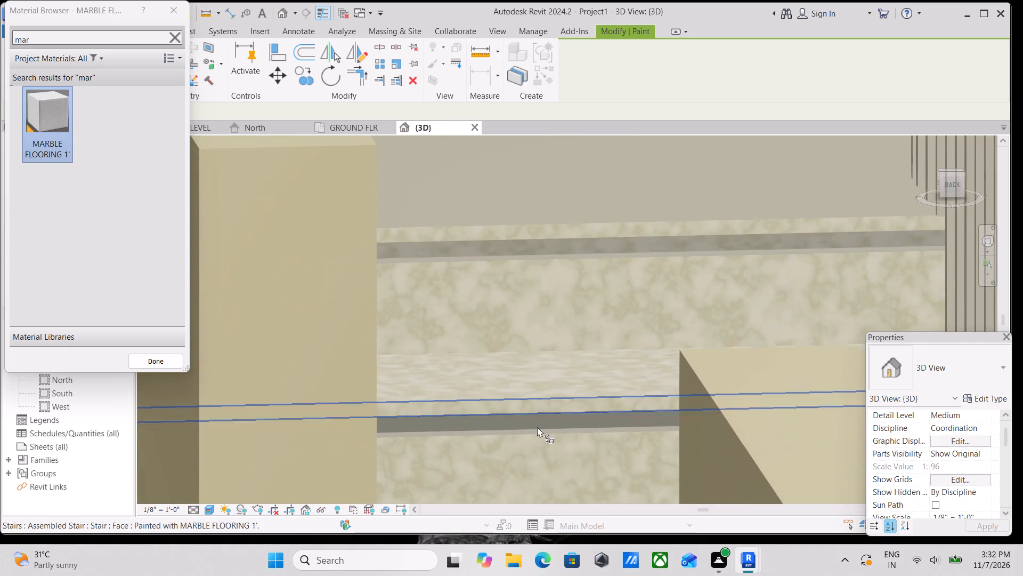
pyautogui.scroll(5, 537, 427)
pyautogui.click(531, 409)
pyautogui.scroll(-4, 531, 409)
pyautogui.moveTo(533, 415); pyautogui.dragTo(531, 327, button='middle')
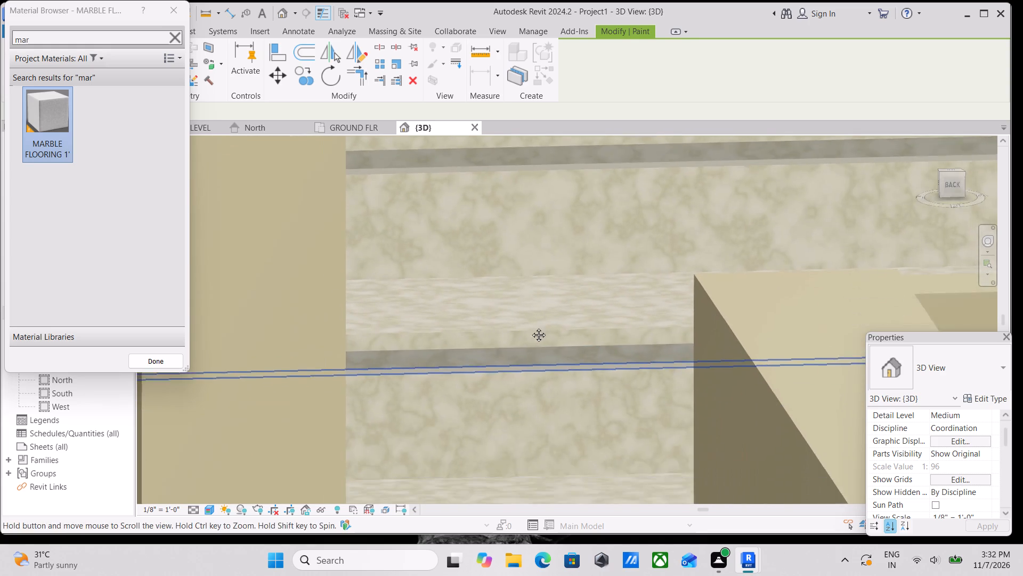
pyautogui.moveTo(531, 327); pyautogui.dragTo(532, 319, button='middle')
pyautogui.moveTo(542, 415); pyautogui.dragTo(535, 363, button='middle')
pyautogui.scroll(-2, 535, 363)
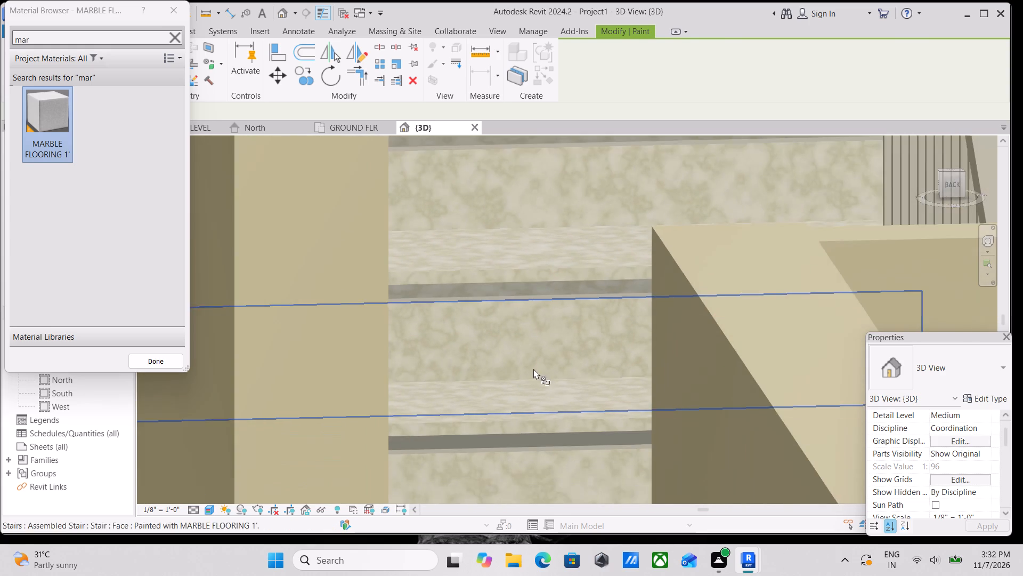
pyautogui.moveTo(533, 369); pyautogui.dragTo(525, 299, button='middle')
pyautogui.scroll(6, 523, 351)
pyautogui.click(519, 383)
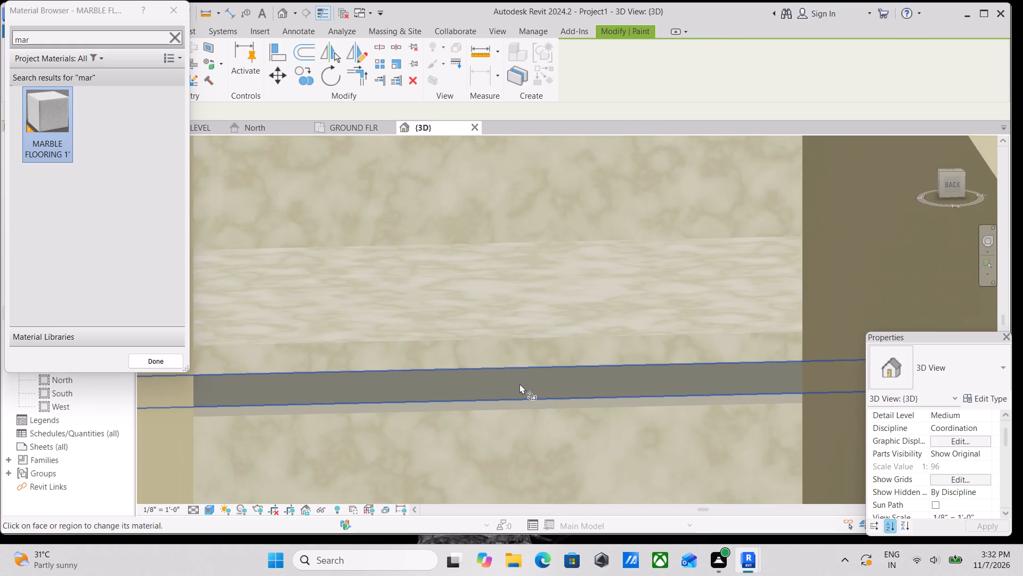
pyautogui.scroll(-6, 519, 383)
pyautogui.moveTo(521, 425); pyautogui.dragTo(517, 251, button='middle')
pyautogui.scroll(6, 510, 365)
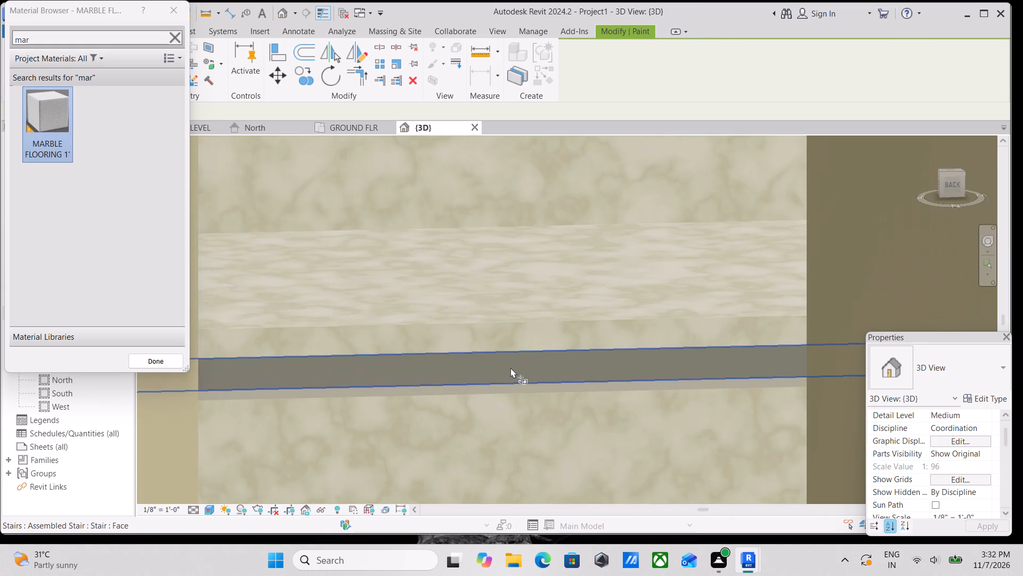
pyautogui.click(510, 367)
pyautogui.scroll(-4, 509, 374)
pyautogui.moveTo(507, 378); pyautogui.dragTo(510, 304, button='middle')
pyautogui.scroll(-3, 504, 374)
pyautogui.moveTo(504, 368); pyautogui.dragTo(514, 295, button='middle')
pyautogui.scroll(8, 511, 380)
pyautogui.click(507, 381)
pyautogui.scroll(-4, 507, 381)
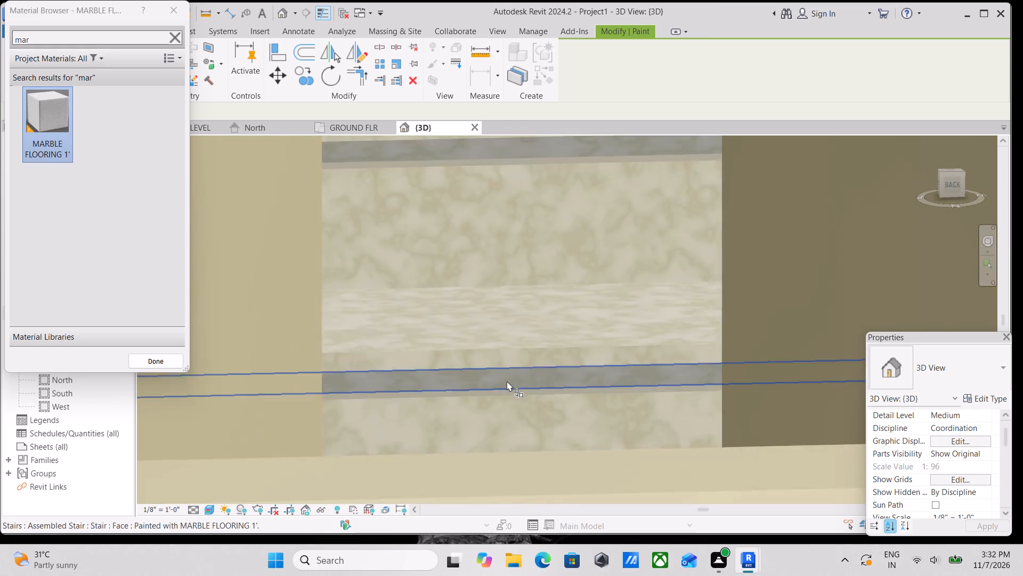
pyautogui.scroll(-7, 507, 381)
pyautogui.moveTo(522, 380); pyautogui.dragTo(537, 317, button='middle')
pyautogui.scroll(-9, 537, 321)
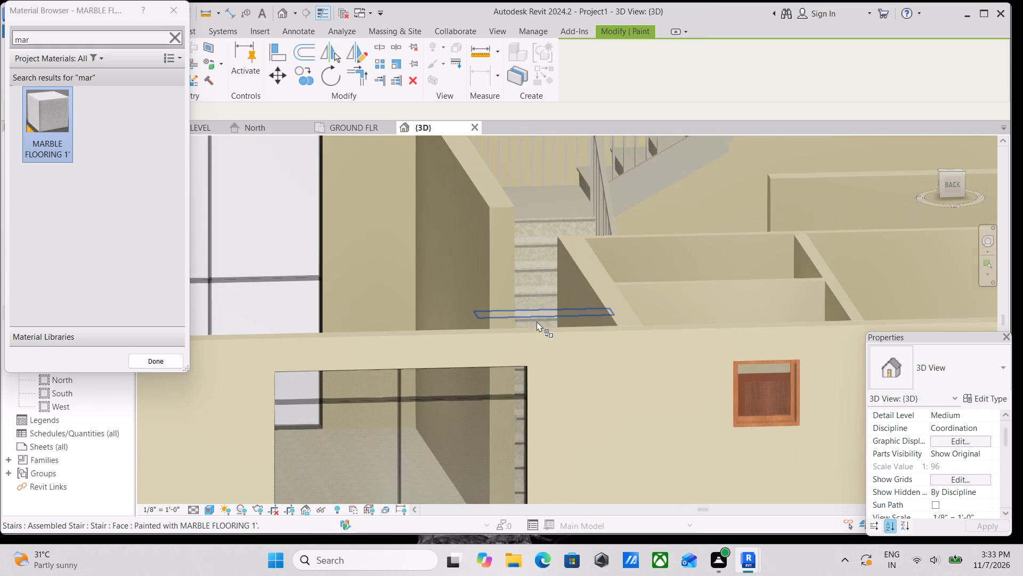
pyautogui.moveTo(547, 353); pyautogui.dragTo(535, 329, button='middle')
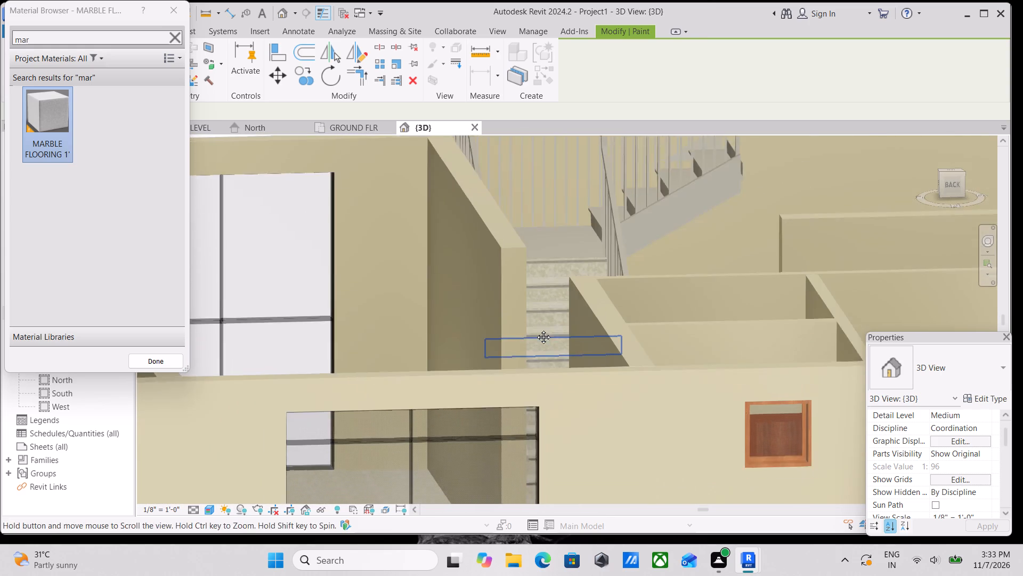
# Paint the underside of the bottom step's projecting tread edge and the narrow strip just below it with MARBLE FLOORING 1'.
pyautogui.moveTo(535, 329); pyautogui.dragTo(507, 282, button='middle')
pyautogui.keyDown('shift'); pyautogui.moveTo(520, 307); pyautogui.dragTo(542, 393, button='middle'); pyautogui.keyUp('shift')
pyautogui.scroll(1, 535, 383)
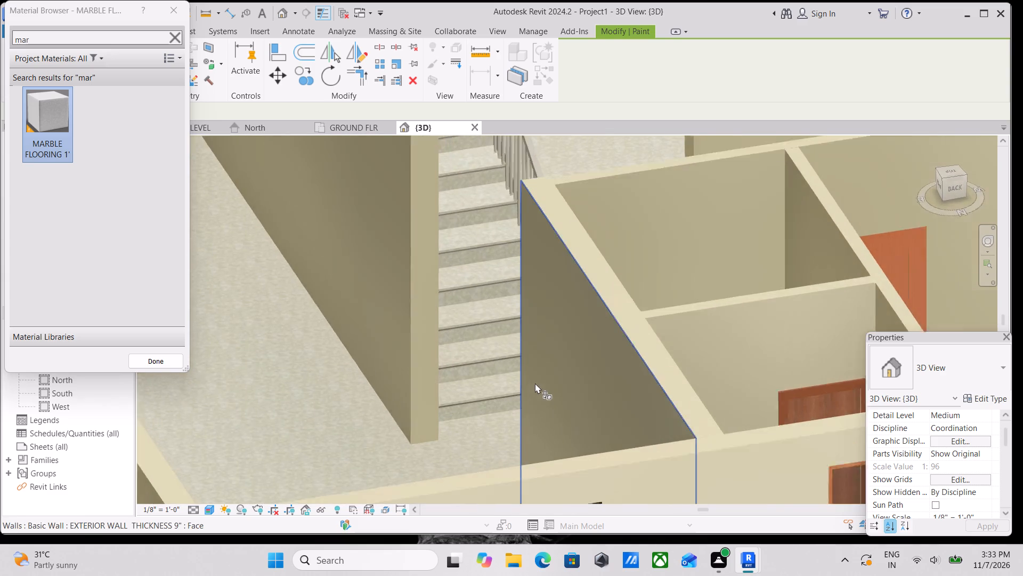
pyautogui.scroll(2, 535, 383)
pyautogui.scroll(20, 490, 426)
pyautogui.scroll(1, 490, 426)
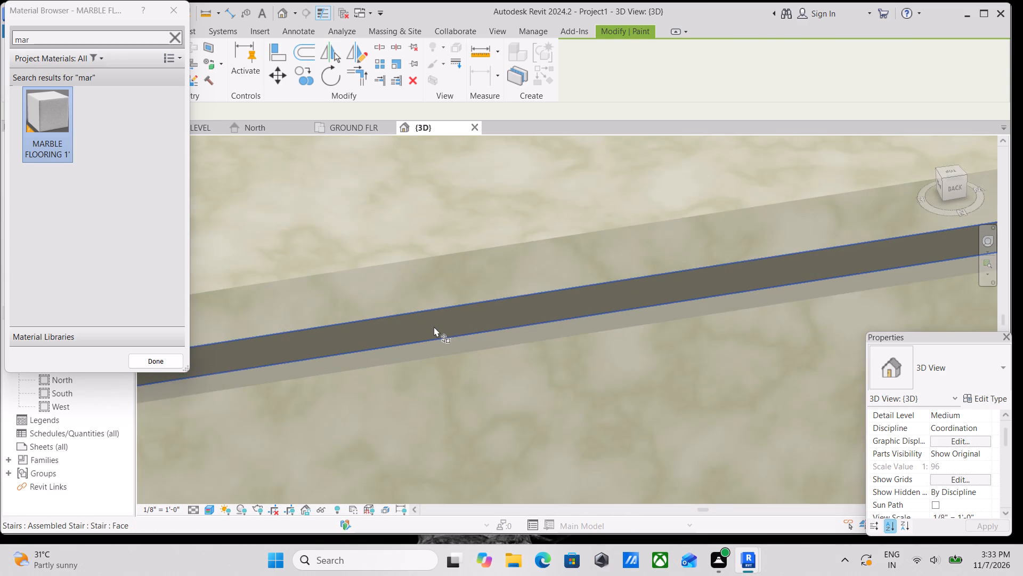
pyautogui.scroll(3, 434, 326)
pyautogui.click(434, 322)
pyautogui.scroll(-6, 435, 319)
pyautogui.scroll(6, 478, 352)
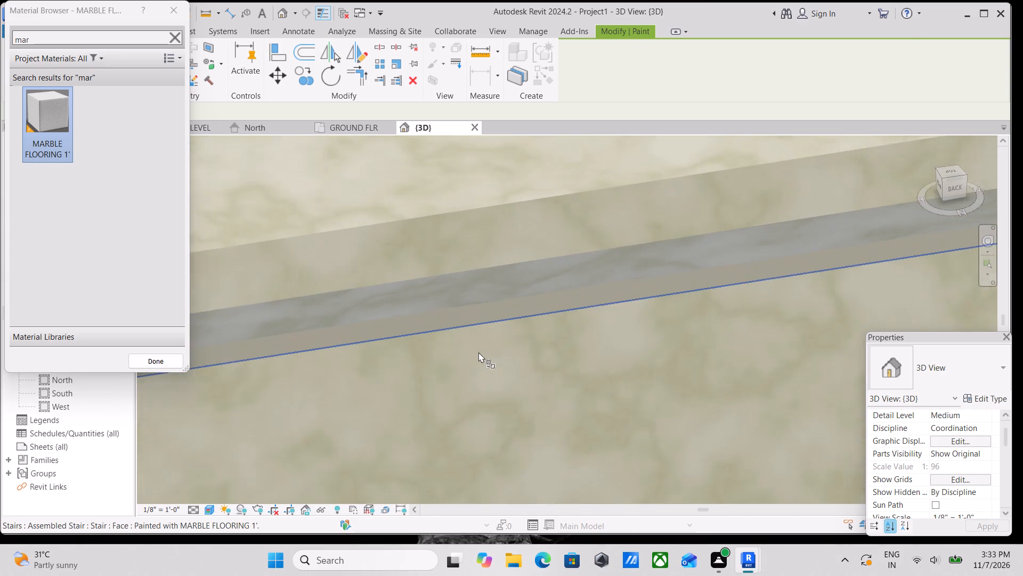
pyautogui.scroll(7, 478, 352)
pyautogui.click(450, 242)
# Paint the second step's narrow strip above the riser and the underside of its projecting tread edge with MARBLE FLOORING 1'.
pyautogui.scroll(-7, 450, 241)
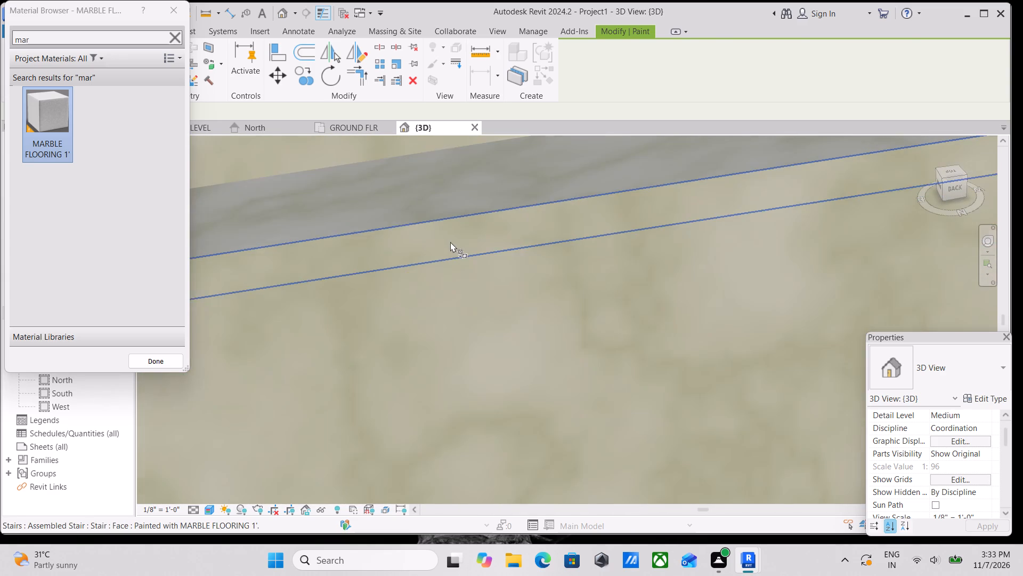
pyautogui.scroll(-14, 450, 242)
pyautogui.moveTo(450, 251); pyautogui.dragTo(494, 403, button='middle')
pyautogui.scroll(3, 465, 299)
pyautogui.moveTo(465, 298); pyautogui.dragTo(465, 299, button='middle')
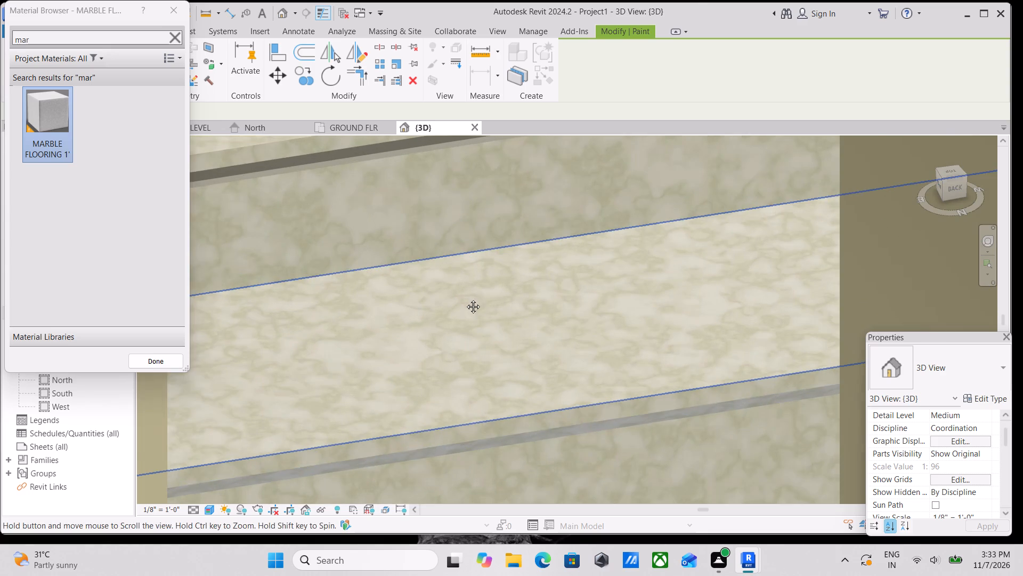
pyautogui.moveTo(465, 299); pyautogui.dragTo(528, 436, button='middle')
pyautogui.scroll(18, 471, 243)
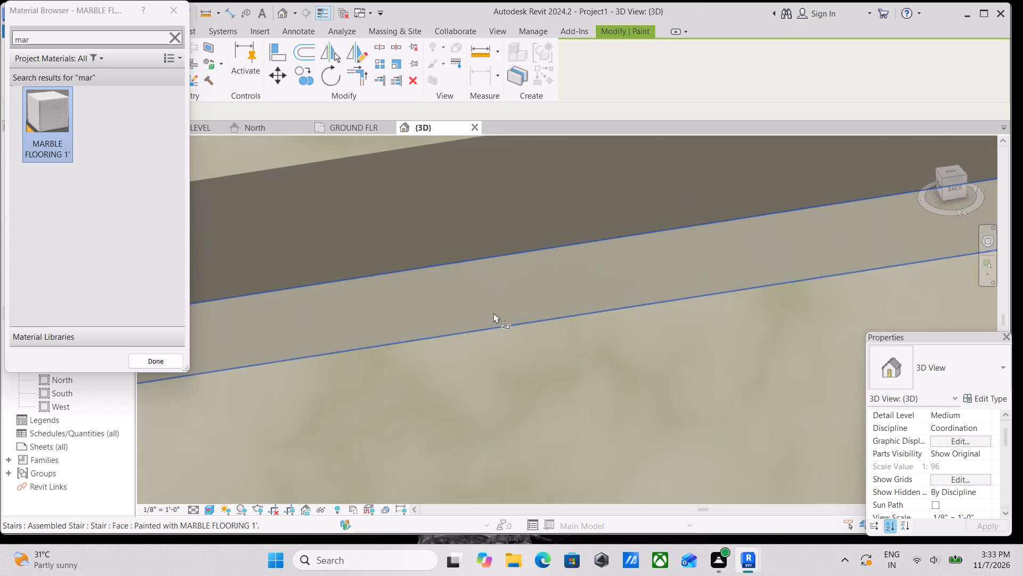
pyautogui.click(485, 289)
pyautogui.scroll(-12, 485, 289)
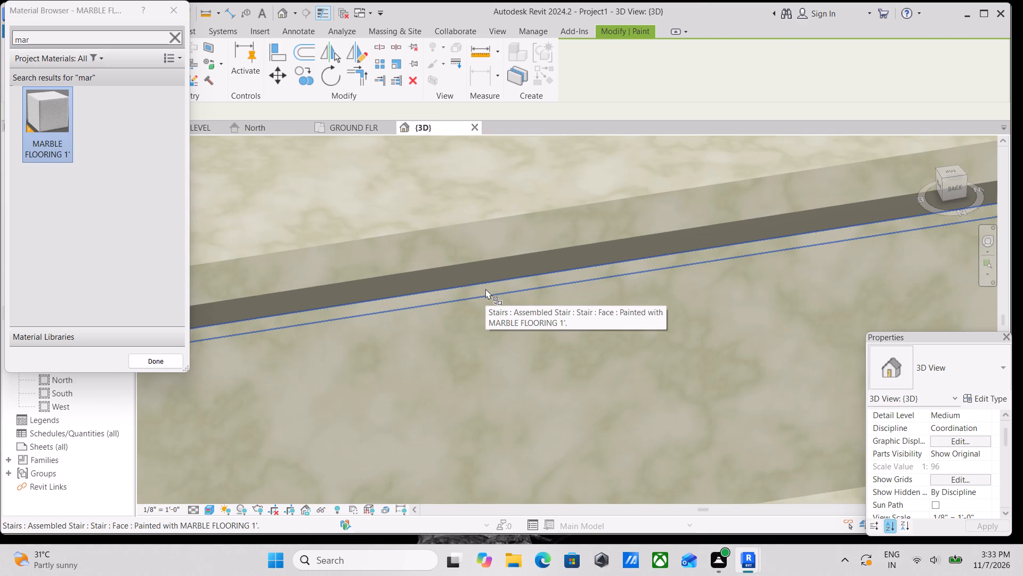
pyautogui.scroll(1, 485, 273)
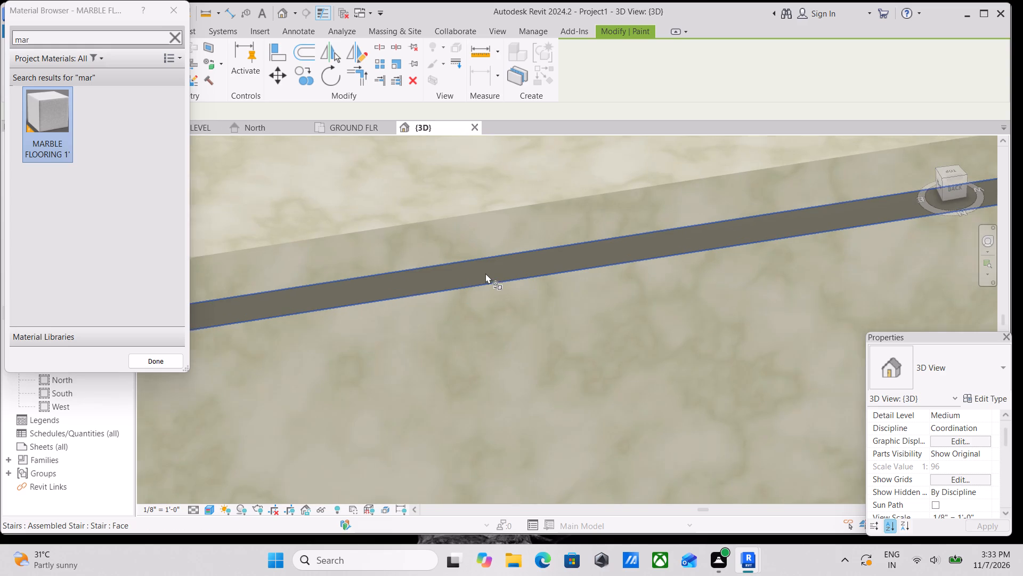
pyautogui.scroll(1, 485, 273)
pyautogui.click(485, 273)
# Paint the third step's narrow strip above the riser and the underside of its projecting tread edge with MARBLE FLOORING 1'.
pyautogui.scroll(-7, 494, 268)
pyautogui.moveTo(499, 266); pyautogui.dragTo(532, 332, button='middle')
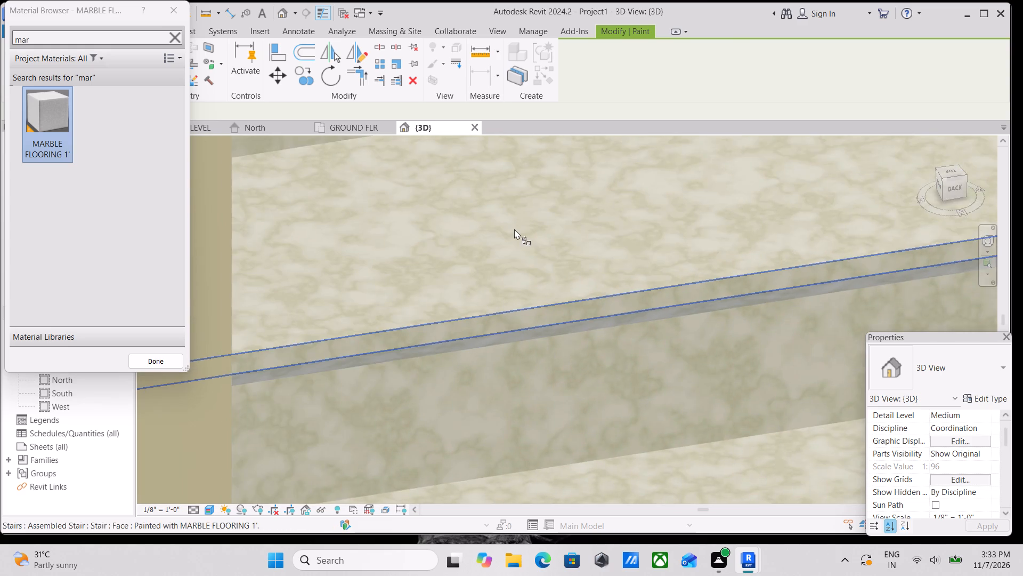
pyautogui.scroll(-4, 514, 229)
pyautogui.moveTo(514, 233); pyautogui.dragTo(563, 470, button='middle')
pyautogui.scroll(3, 541, 367)
pyautogui.scroll(8, 530, 312)
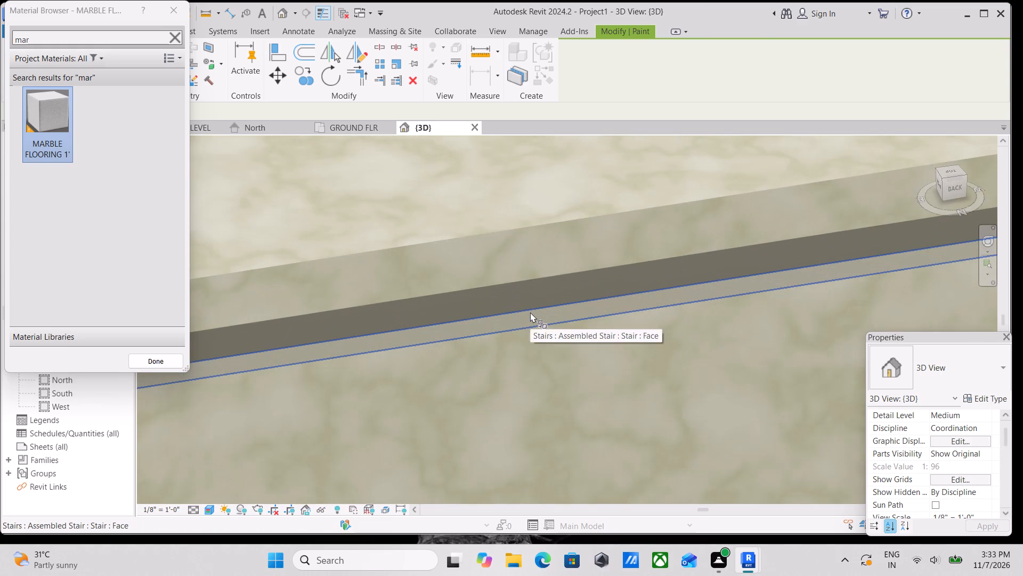
pyautogui.click(530, 312)
pyautogui.scroll(4, 530, 312)
pyautogui.click(511, 273)
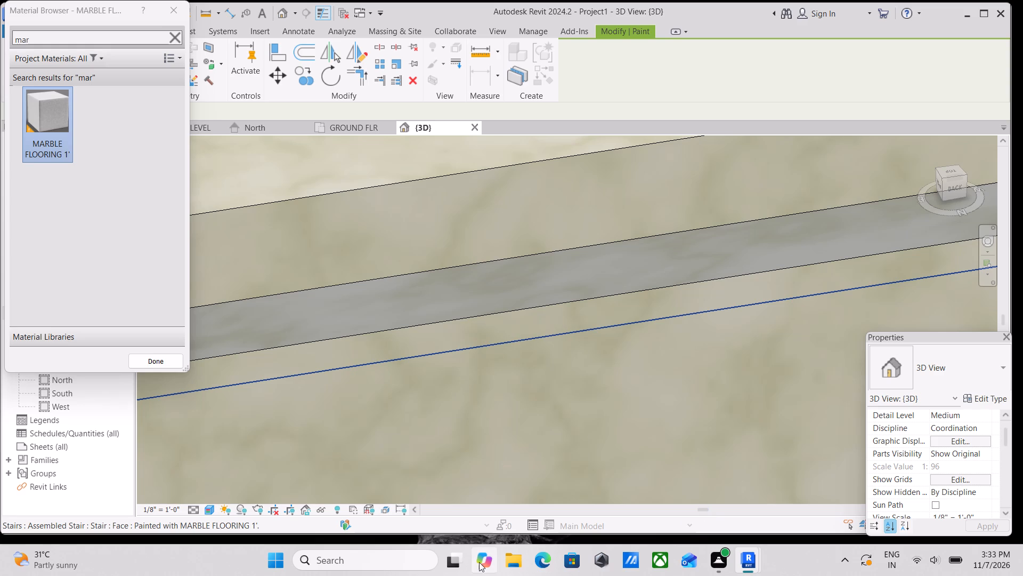
# Paint the underside of the fourth step's projecting tread edge and the narrow strip just below it with MARBLE FLOORING 1'.
pyautogui.scroll(-4, 533, 481)
pyautogui.scroll(-10, 546, 427)
pyautogui.moveTo(556, 402); pyautogui.dragTo(527, 486, button='middle')
pyautogui.scroll(-3, 563, 310)
pyautogui.moveTo(565, 319); pyautogui.dragTo(567, 390, button='middle')
pyautogui.scroll(16, 562, 326)
pyautogui.click(570, 379)
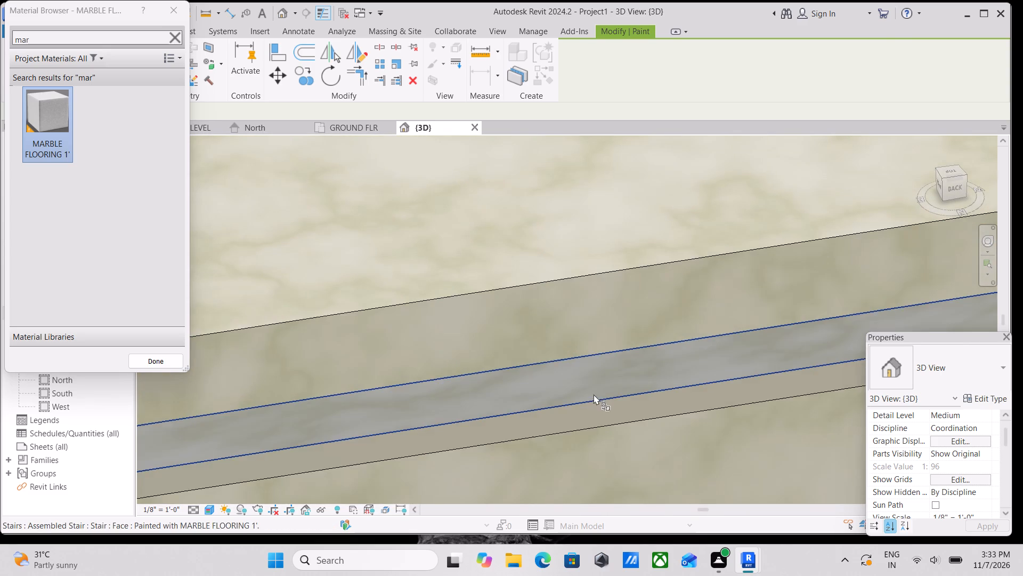
pyautogui.scroll(4, 594, 395)
pyautogui.scroll(4, 627, 446)
pyautogui.click(620, 412)
# Paint the underside of the fifth step's projecting tread edge and the narrow strip just below it with MARBLE FLOORING 1'.
pyautogui.scroll(-4, 621, 410)
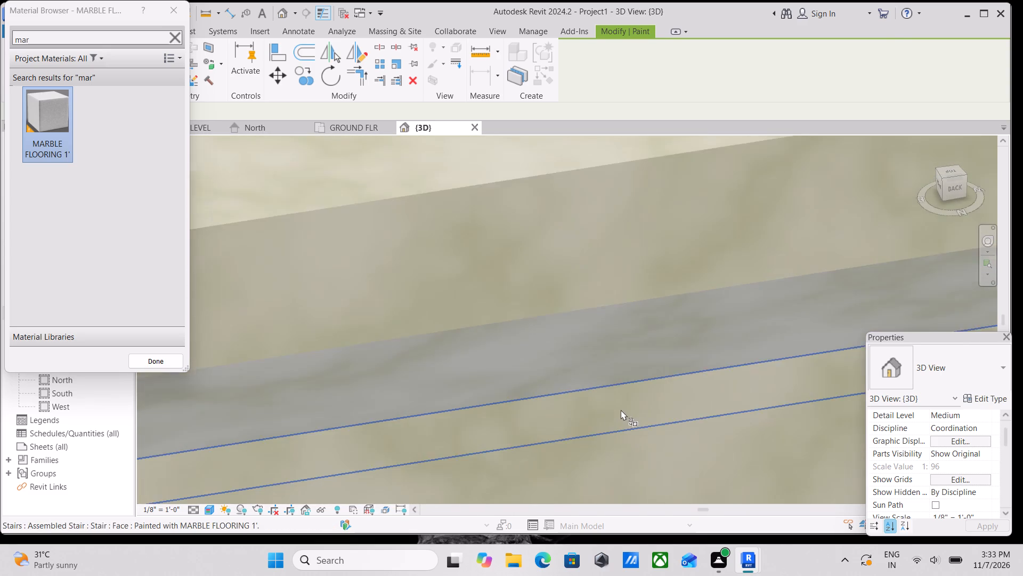
pyautogui.scroll(-4, 621, 410)
pyautogui.moveTo(623, 404); pyautogui.dragTo(515, 334, button='middle')
pyautogui.scroll(-15, 539, 367)
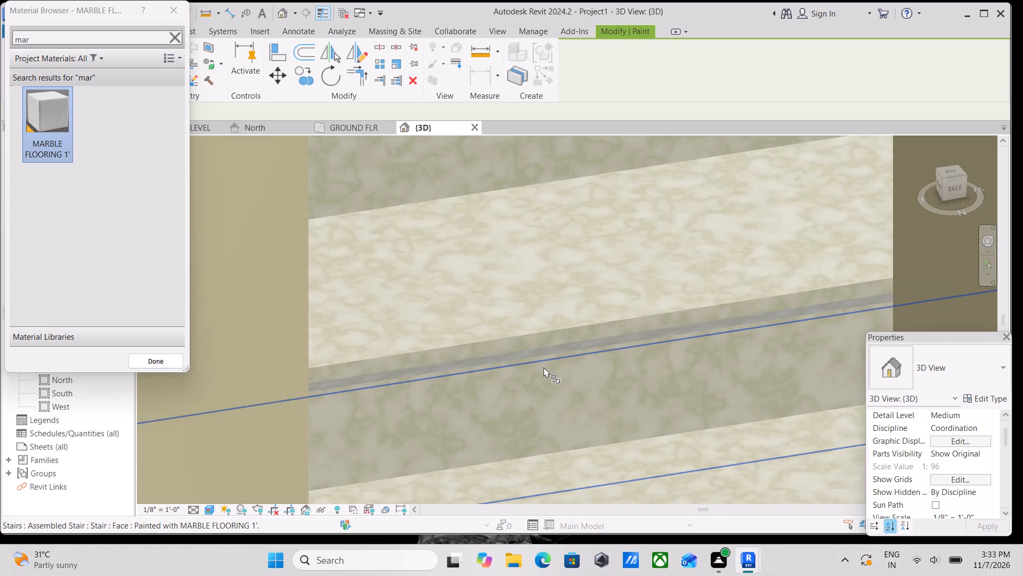
pyautogui.scroll(-6, 543, 367)
pyautogui.moveTo(546, 368); pyautogui.dragTo(548, 483, button='middle')
pyautogui.scroll(10, 548, 404)
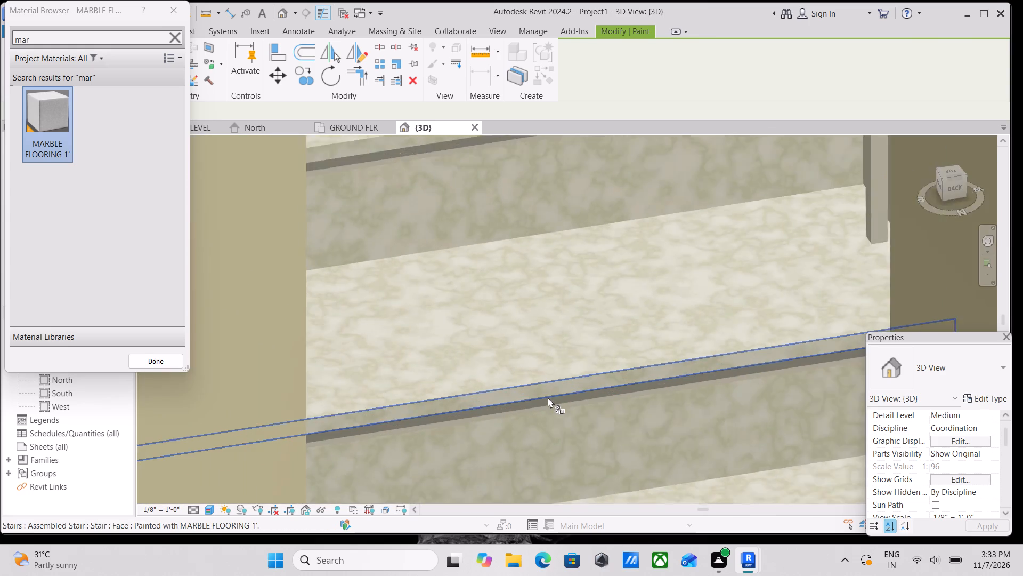
pyautogui.scroll(15, 548, 397)
pyautogui.click(563, 426)
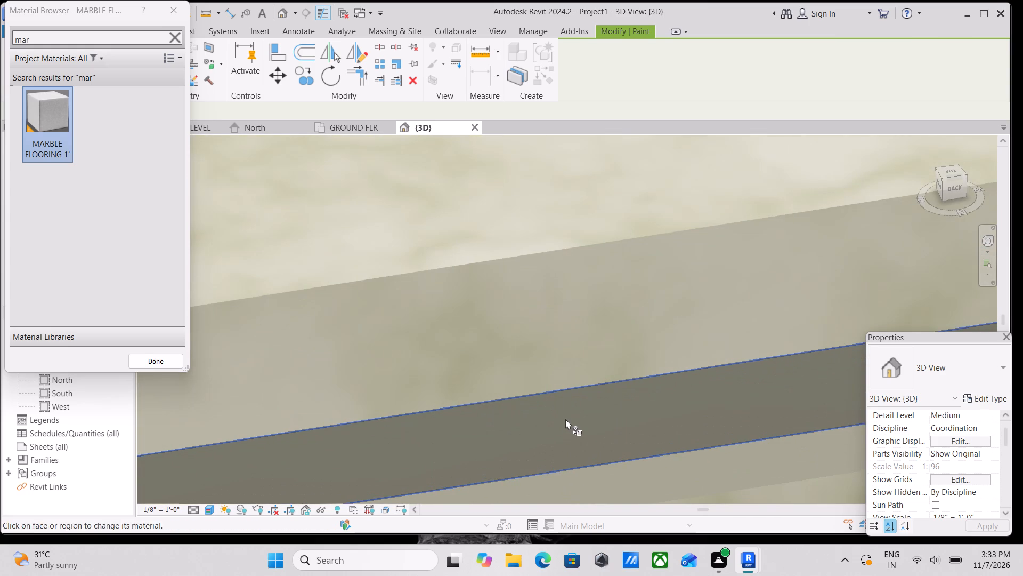
pyautogui.scroll(-2, 565, 418)
pyautogui.moveTo(564, 412); pyautogui.dragTo(561, 310, button='middle')
pyautogui.scroll(4, 589, 355)
pyautogui.click(589, 359)
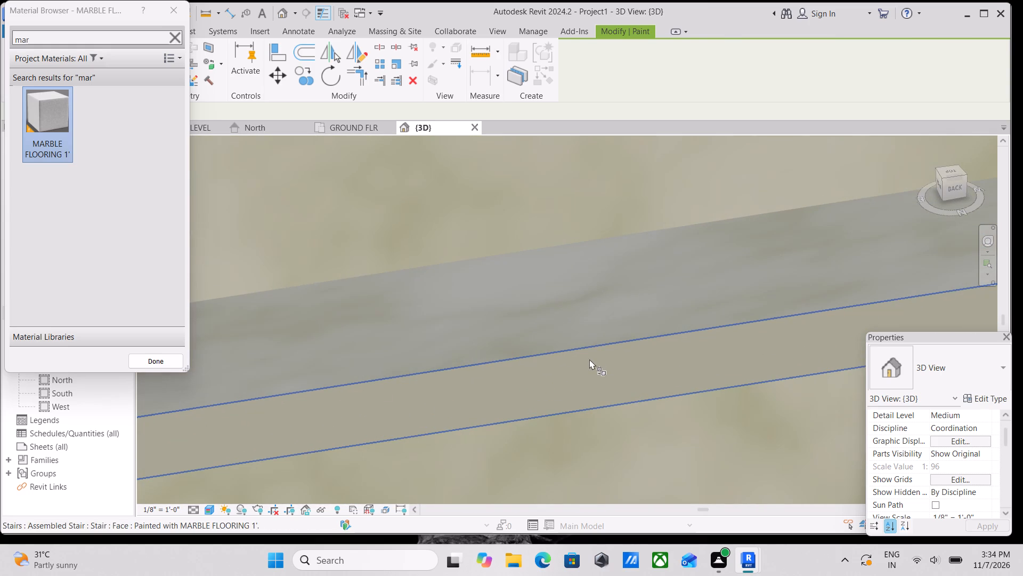
# Paint the sixth step's narrow strip above the riser and the underside of its projecting tread edge with MARBLE FLOORING 1'.
pyautogui.scroll(-20, 589, 359)
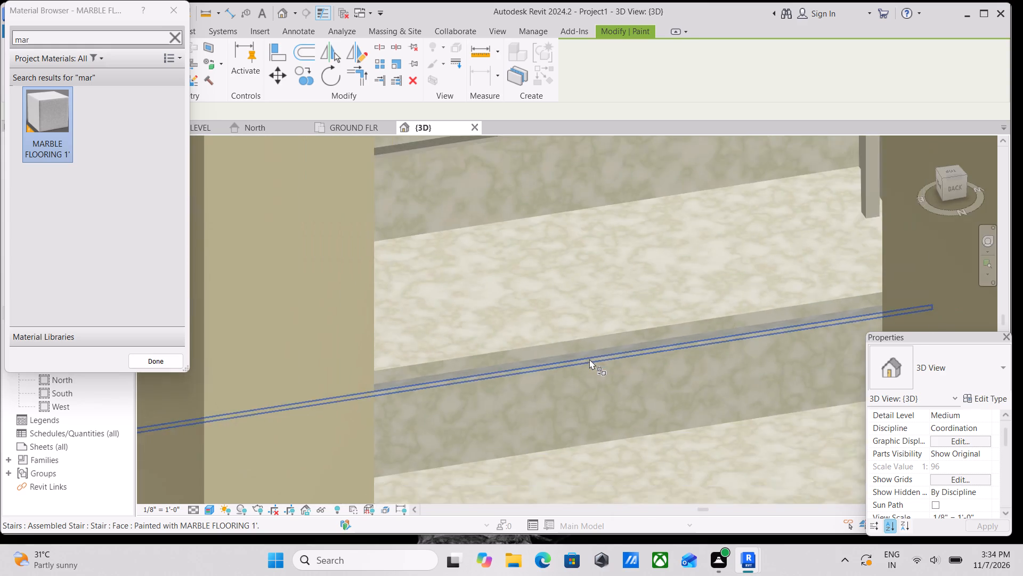
pyautogui.scroll(-2, 589, 359)
pyautogui.moveTo(589, 359); pyautogui.dragTo(614, 539, button='middle')
pyautogui.scroll(5, 587, 351)
pyautogui.scroll(7, 607, 424)
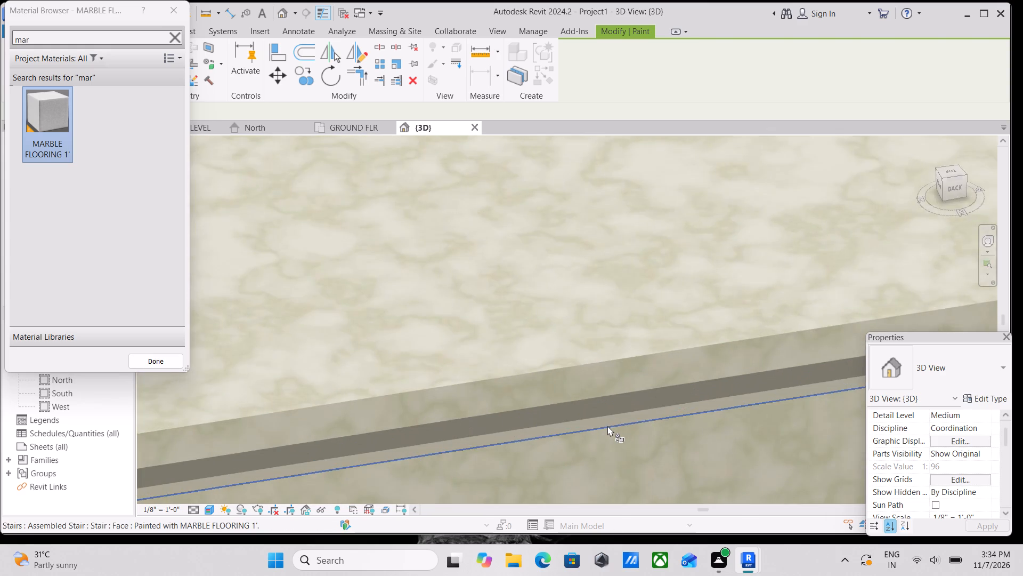
pyautogui.scroll(8, 607, 426)
pyautogui.click(608, 419)
pyautogui.scroll(4, 608, 419)
pyautogui.scroll(1, 590, 337)
pyautogui.click(588, 330)
# Paint the seventh step's narrow strip above the riser and the underside of its projecting tread edge with MARBLE FLOORING 1'.
pyautogui.scroll(-14, 588, 330)
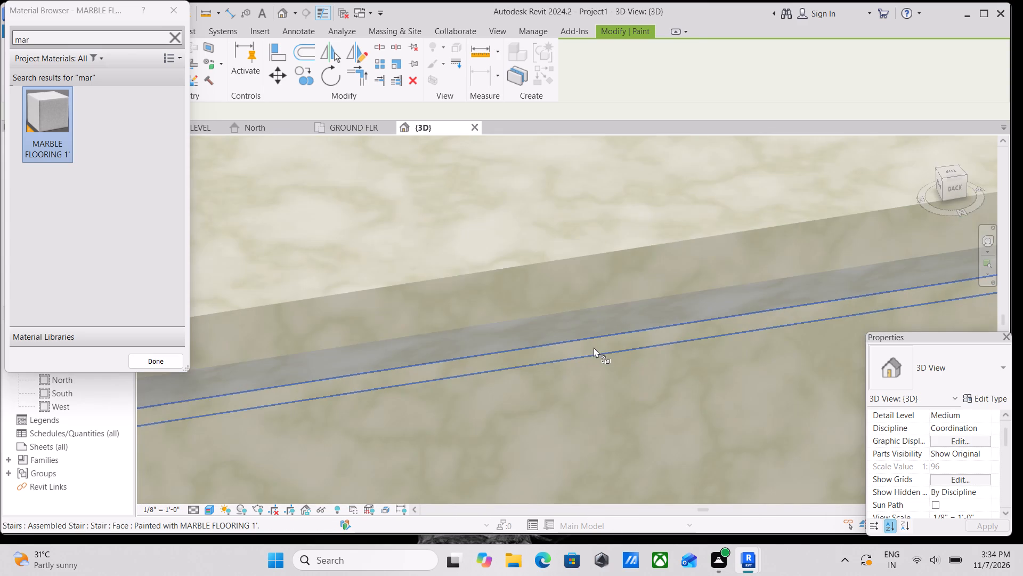
pyautogui.scroll(-3, 594, 347)
pyautogui.scroll(-4, 643, 356)
pyautogui.moveTo(643, 356); pyautogui.dragTo(496, 385, button='middle')
pyautogui.scroll(-4, 571, 357)
pyautogui.moveTo(577, 379); pyautogui.dragTo(583, 474, button='middle')
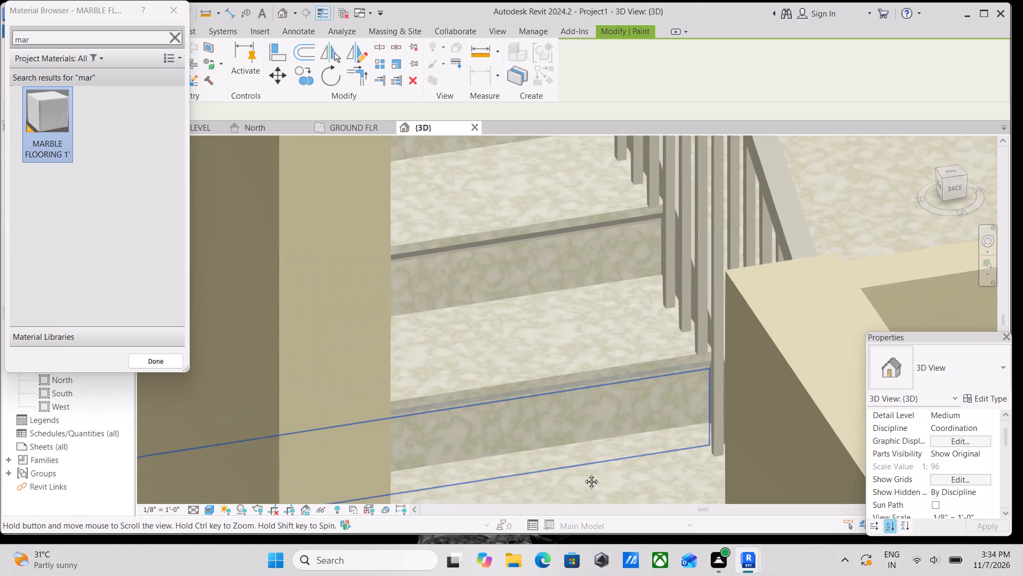
pyautogui.moveTo(583, 474); pyautogui.dragTo(583, 476, button='middle')
pyautogui.scroll(10, 529, 314)
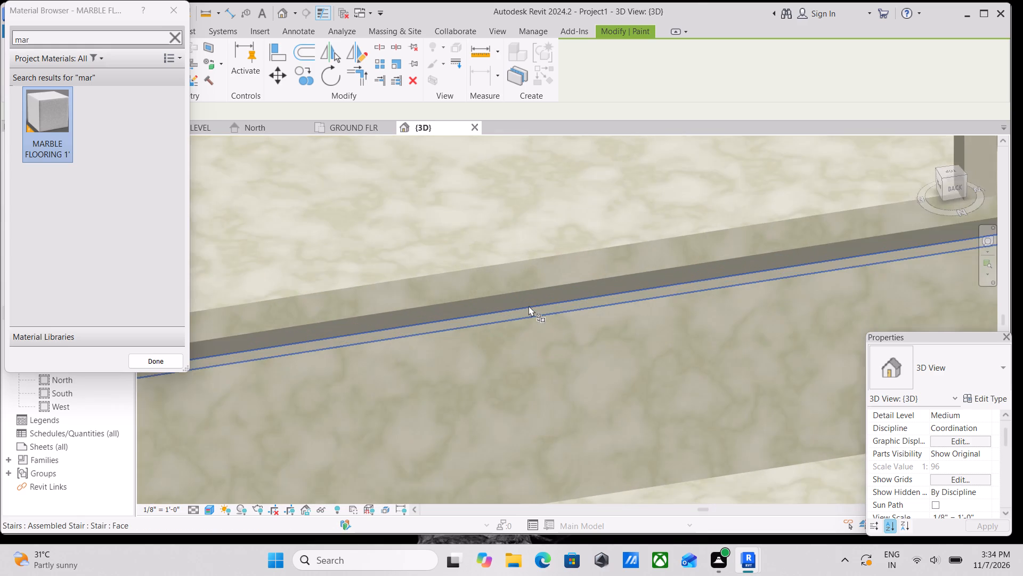
pyautogui.scroll(11, 529, 306)
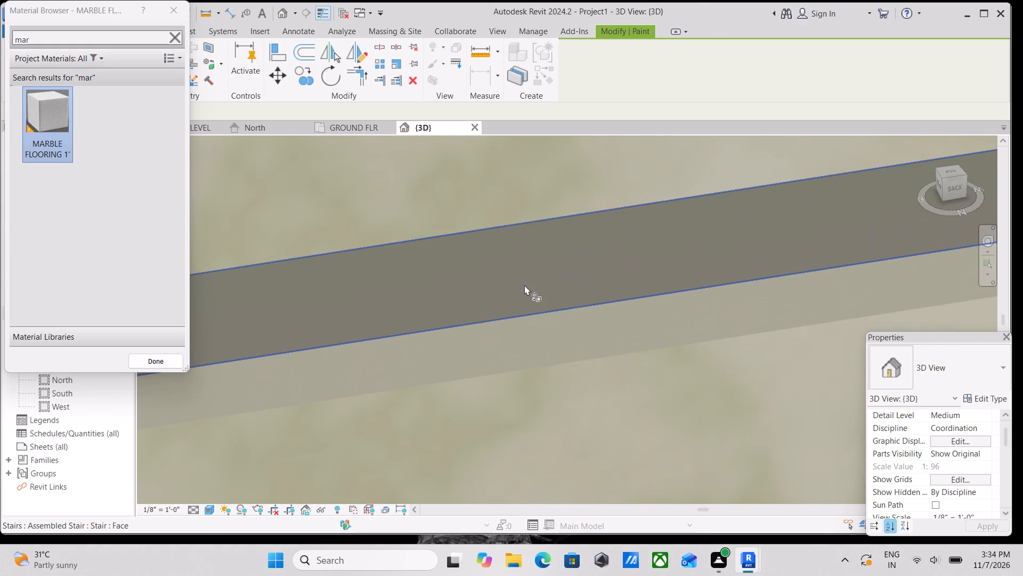
pyautogui.click(537, 327)
pyautogui.scroll(2, 538, 278)
pyautogui.click(537, 259)
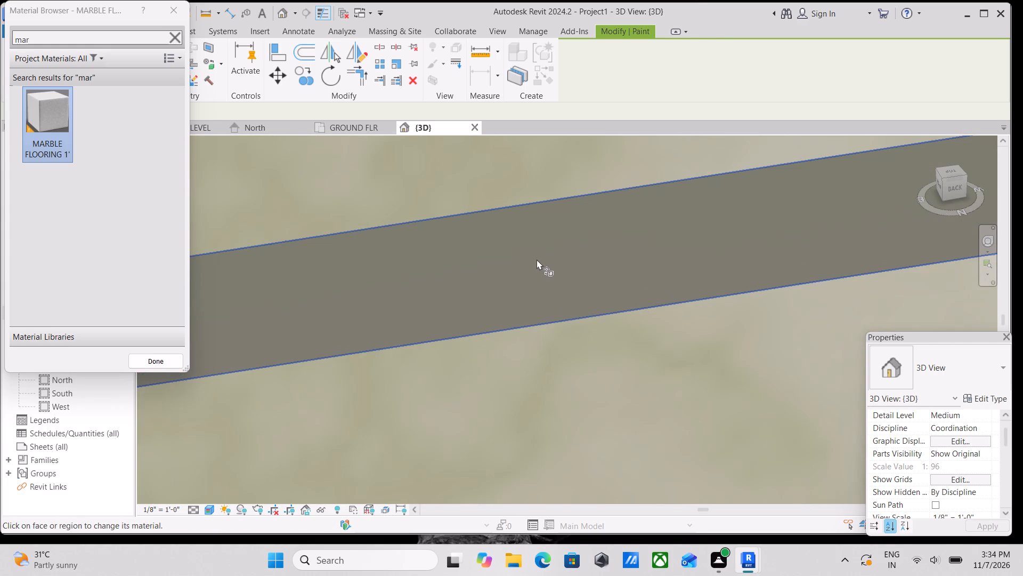
# Paint the eighth step's narrow strip above the riser and the underside of its projecting tread edge with MARBLE FLOORING 1'.
pyautogui.scroll(-6, 537, 259)
pyautogui.scroll(-20, 537, 261)
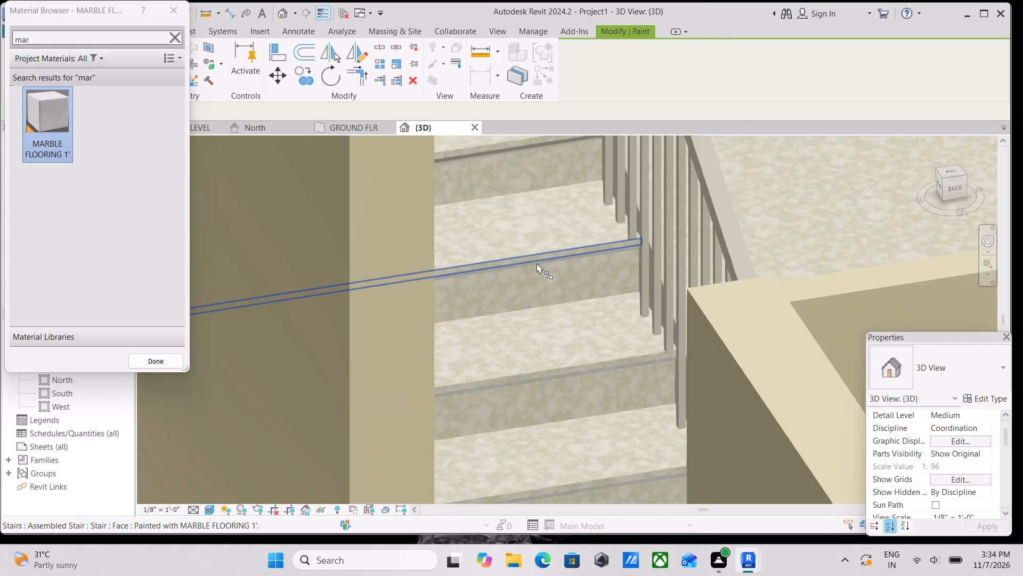
pyautogui.scroll(-2, 537, 263)
pyautogui.moveTo(537, 263); pyautogui.dragTo(563, 375, button='middle')
pyautogui.scroll(15, 556, 292)
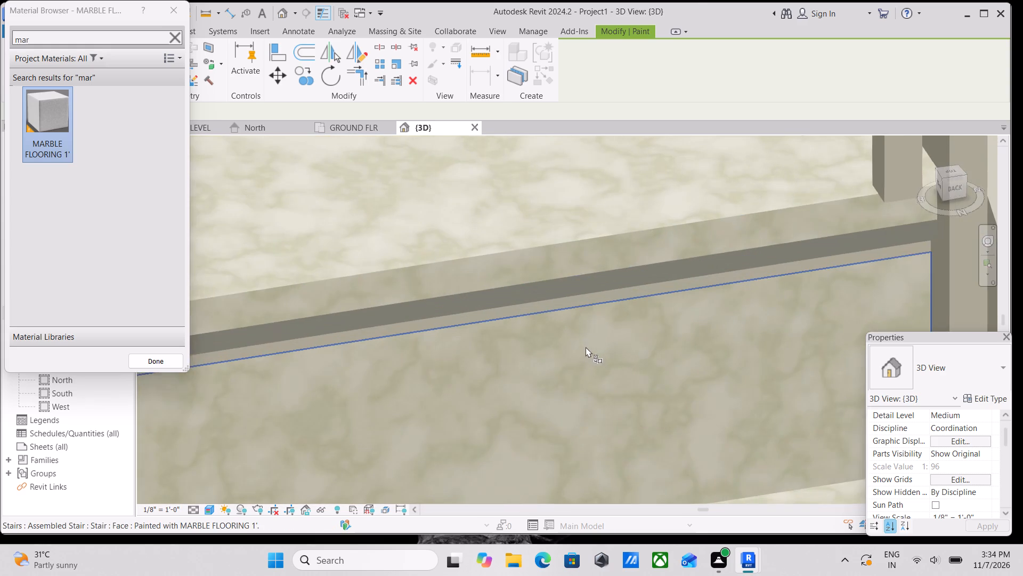
pyautogui.scroll(9, 581, 334)
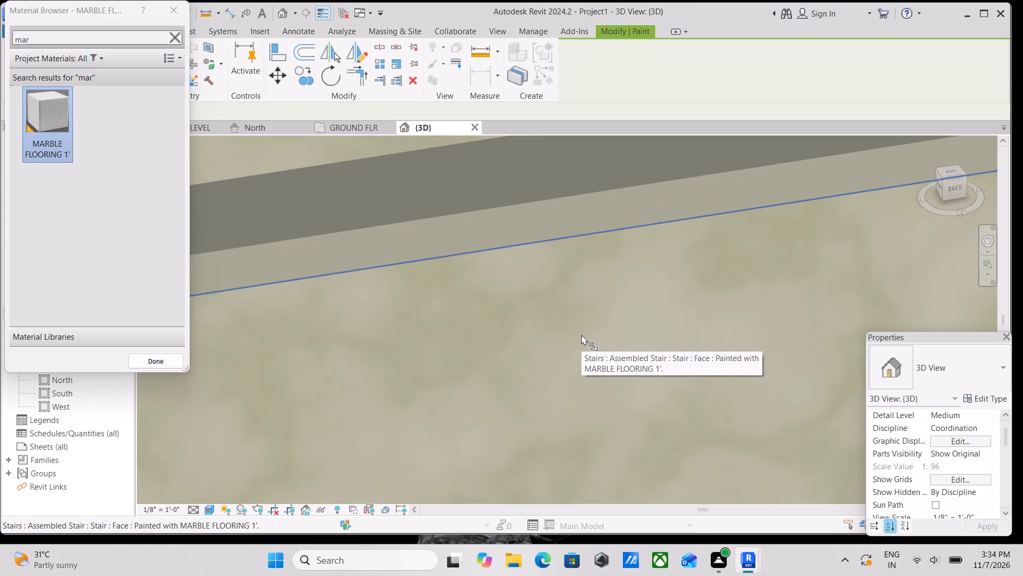
pyautogui.scroll(3, 553, 287)
pyautogui.click(538, 179)
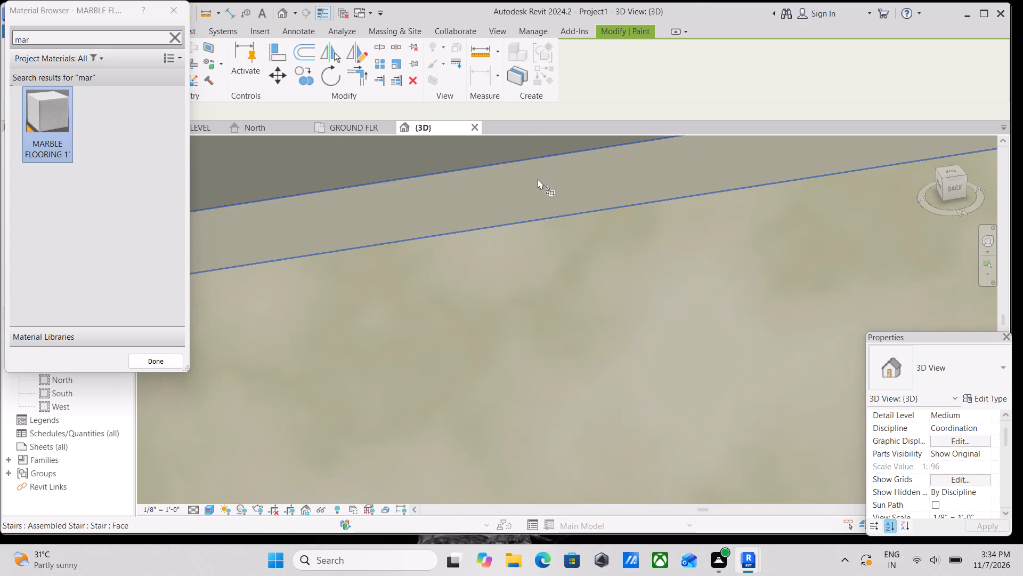
pyautogui.scroll(-8, 537, 179)
pyautogui.moveTo(556, 212); pyautogui.dragTo(567, 385, button='middle')
pyautogui.scroll(1, 567, 385)
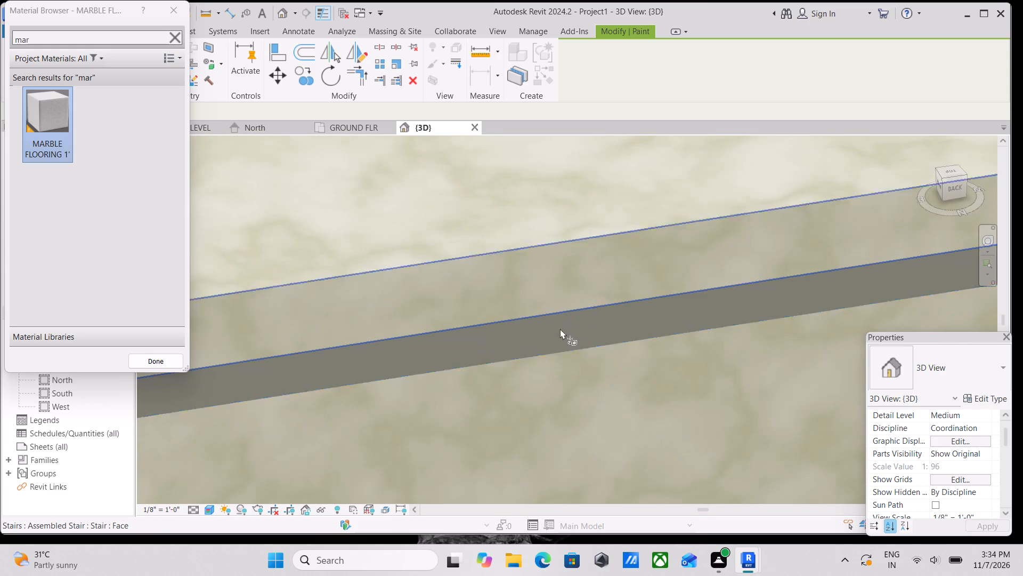
pyautogui.click(559, 334)
# Paint the ninth step's narrow strip between the tread edge's underside and the riser with MARBLE FLOORING 1'.
pyautogui.scroll(-14, 559, 334)
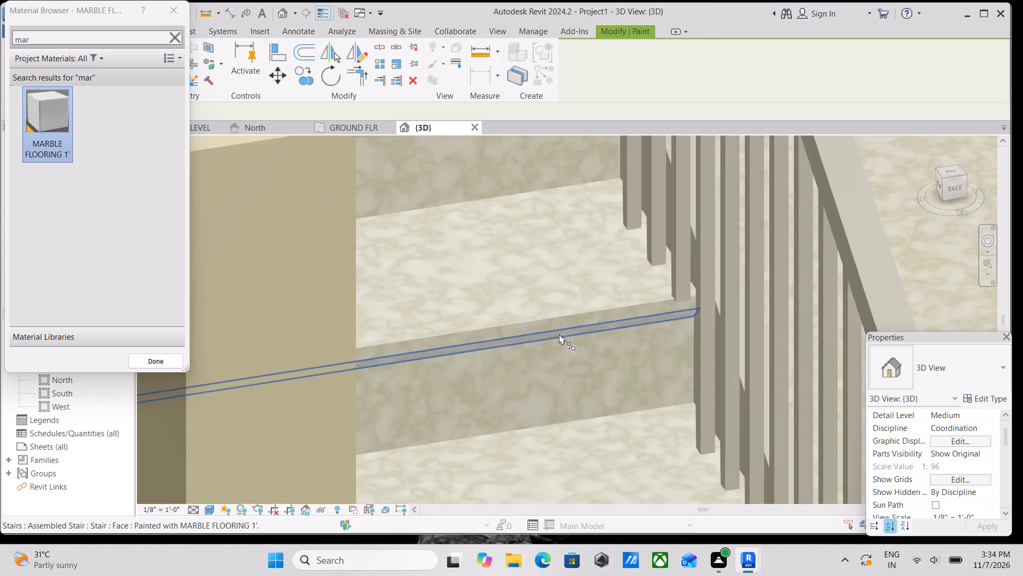
pyautogui.scroll(-3, 559, 334)
pyautogui.scroll(-1, 509, 252)
pyautogui.moveTo(514, 274); pyautogui.dragTo(562, 406, button='middle')
pyautogui.scroll(3, 557, 355)
pyautogui.scroll(-5, 557, 353)
pyautogui.scroll(20, 557, 353)
pyautogui.scroll(5, 566, 324)
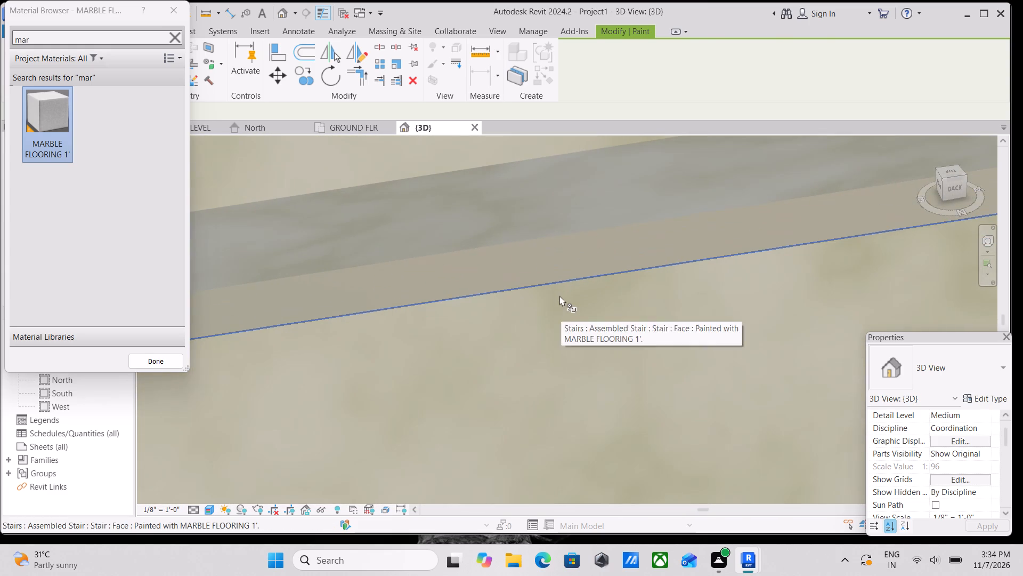
pyautogui.click(553, 249)
pyautogui.click(529, 174)
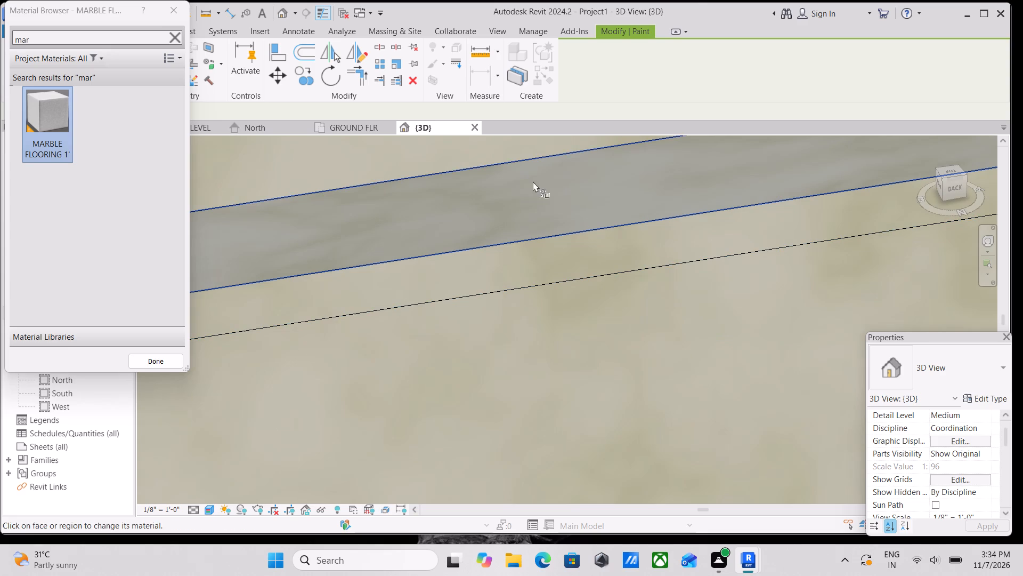
# Paint the tenth step's narrow strip between the tread edge's underside and the riser with MARBLE FLOORING 1'.
pyautogui.scroll(-9, 563, 247)
pyautogui.moveTo(563, 252); pyautogui.dragTo(643, 575, button='middle')
pyautogui.scroll(-5, 549, 370)
pyautogui.moveTo(552, 384); pyautogui.dragTo(562, 428, button='middle')
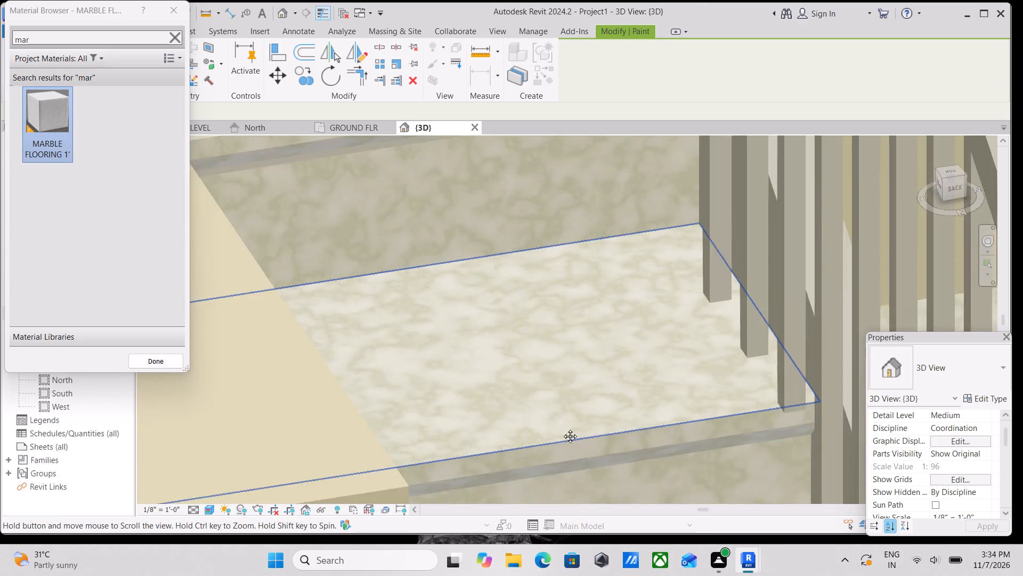
pyautogui.moveTo(562, 428); pyautogui.dragTo(571, 498, button='middle')
pyautogui.scroll(5, 469, 180)
pyautogui.scroll(9, 485, 254)
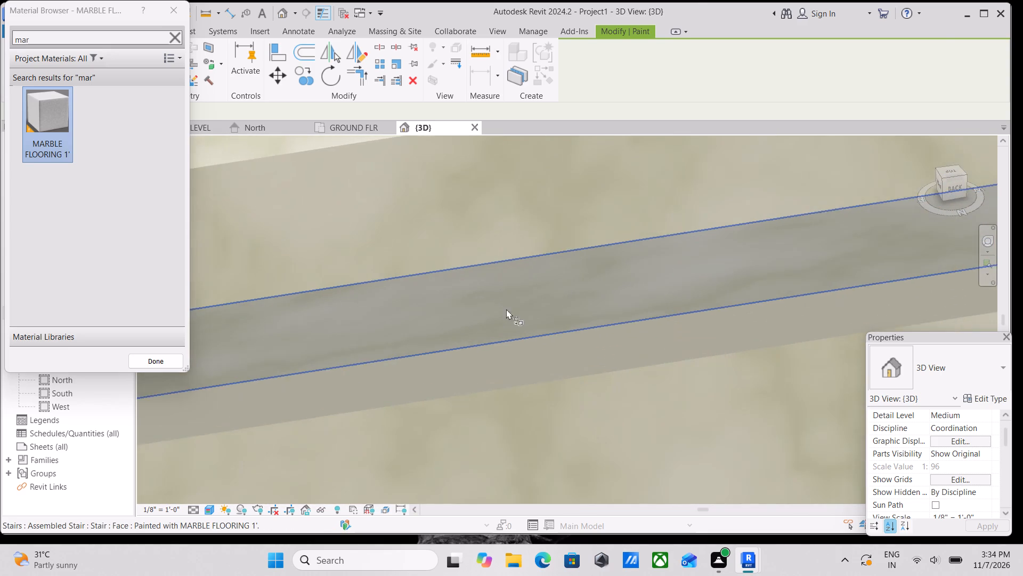
pyautogui.scroll(4, 506, 309)
pyautogui.click(549, 409)
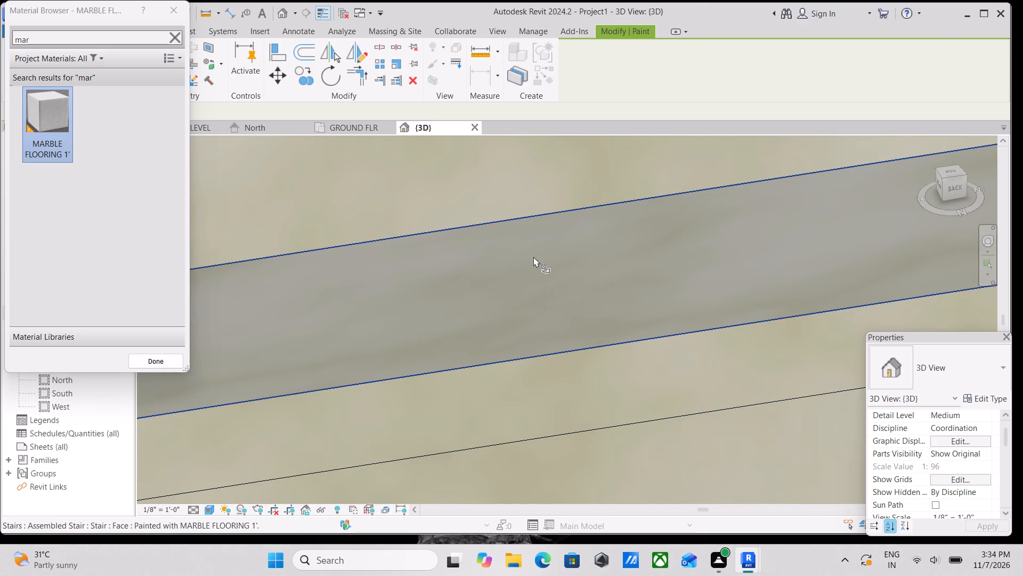
# Paint the underside of the tenth step's projecting tread edge with MARBLE FLOORING 1'.
pyautogui.click(533, 257)
# Paint the eleventh step's narrow strip above the riser and the underside of its projecting tread edge with MARBLE FLOORING 1'.
pyautogui.scroll(-4, 533, 259)
pyautogui.scroll(1, 534, 262)
pyautogui.scroll(-12, 534, 262)
pyautogui.moveTo(540, 247); pyautogui.dragTo(560, 307, button='middle')
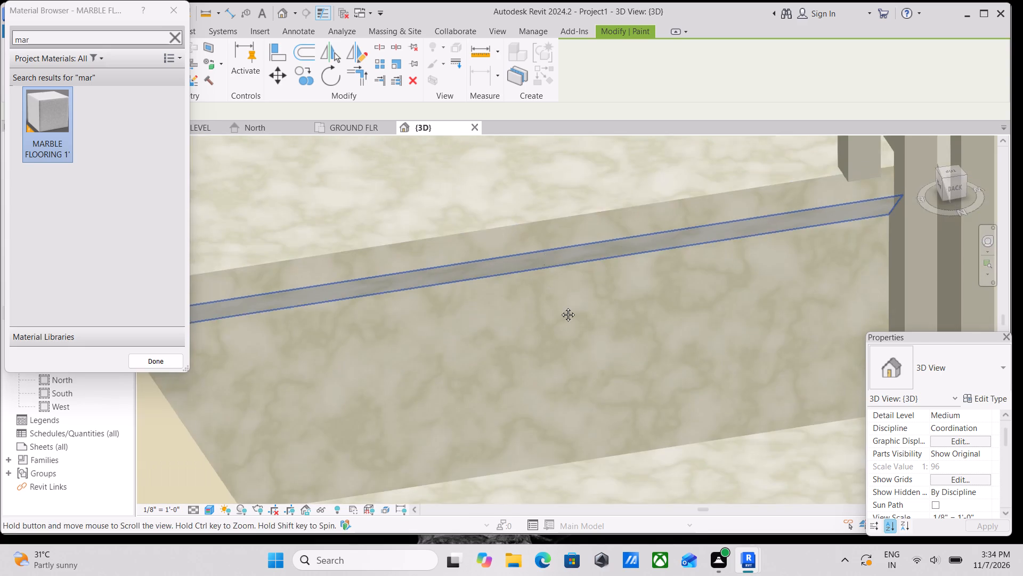
pyautogui.moveTo(560, 307); pyautogui.dragTo(586, 372, button='middle')
pyautogui.scroll(1, 586, 372)
pyautogui.scroll(-10, 587, 368)
pyautogui.scroll(4, 527, 261)
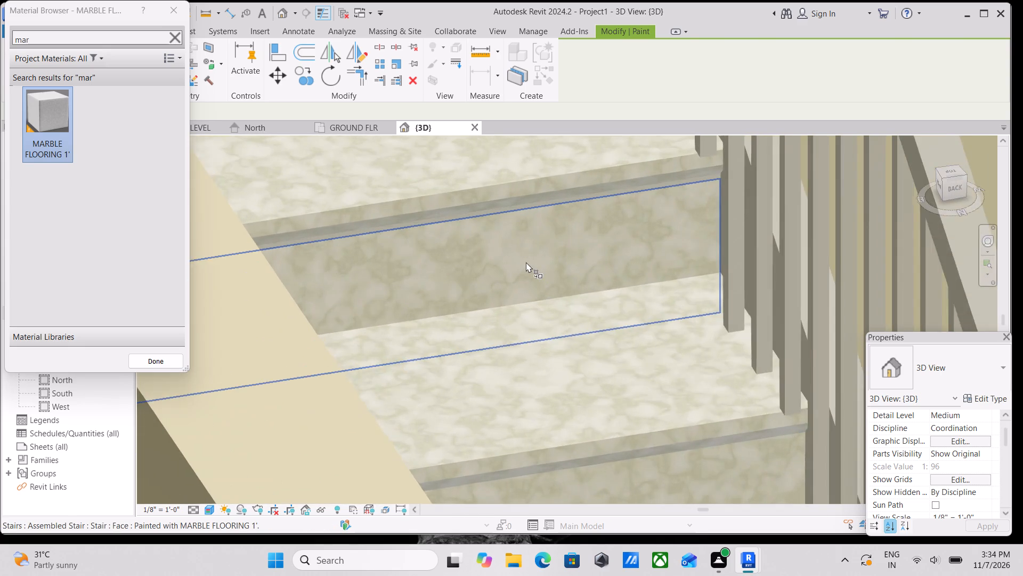
pyautogui.scroll(4, 525, 261)
pyautogui.moveTo(535, 288); pyautogui.dragTo(594, 441, button='middle')
pyautogui.scroll(4, 594, 440)
pyautogui.scroll(2, 540, 330)
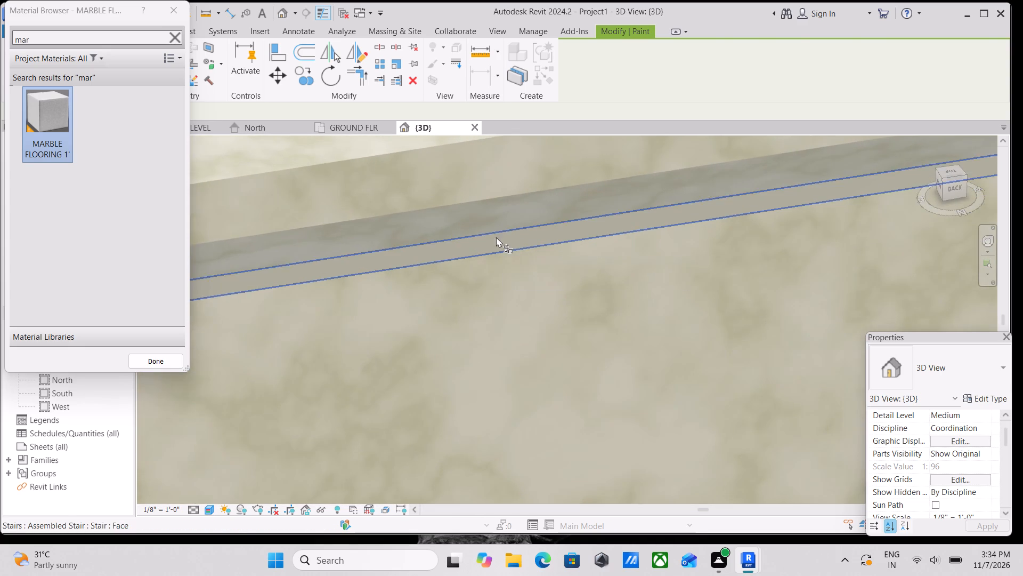
pyautogui.scroll(3, 496, 237)
pyautogui.click(496, 237)
pyautogui.scroll(4, 496, 237)
pyautogui.click(473, 191)
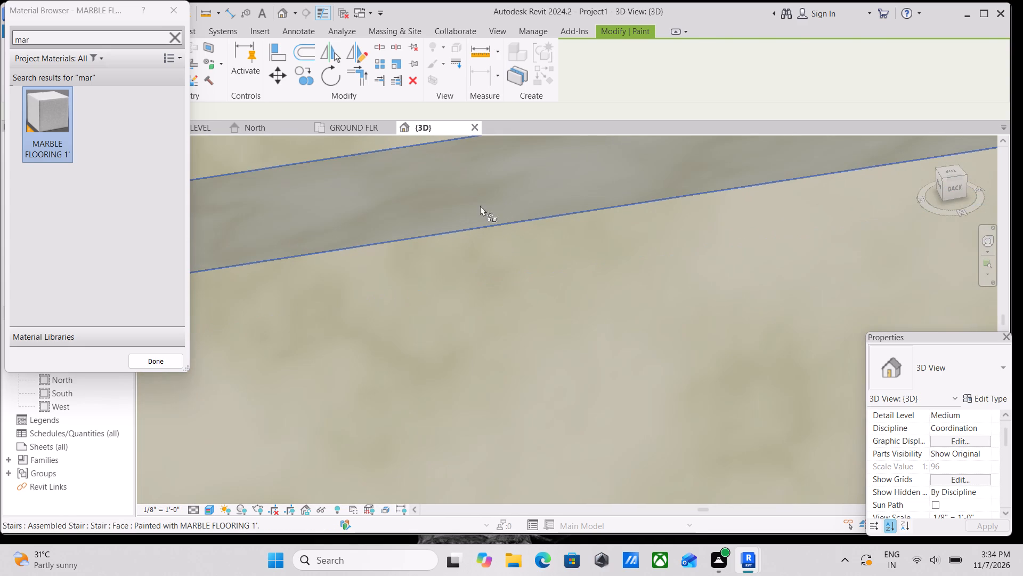
# Paint the twelfth step's narrow strip above the riser and the underside of its projecting tread edge with MARBLE FLOORING 1'.
pyautogui.scroll(-20, 539, 322)
pyautogui.scroll(-2, 539, 322)
pyautogui.moveTo(539, 322); pyautogui.dragTo(582, 478, button='middle')
pyautogui.scroll(4, 470, 265)
pyautogui.scroll(10, 501, 383)
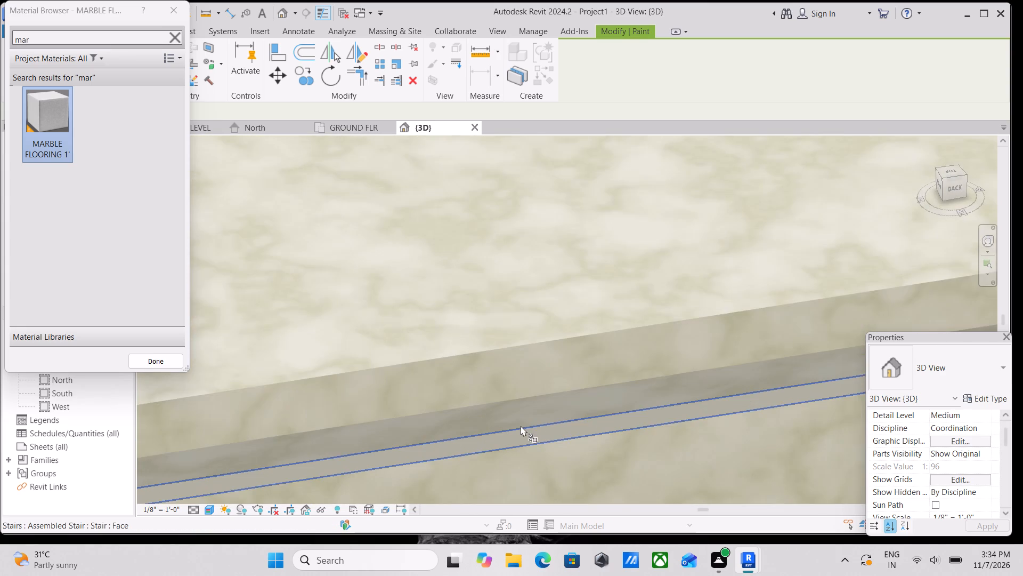
pyautogui.scroll(2, 521, 426)
pyautogui.click(521, 426)
pyautogui.click(528, 404)
# Paint the narrow strip above the riser and the underside of the projecting edge at the landing with MARBLE FLOORING 1'.
pyautogui.scroll(-2, 492, 270)
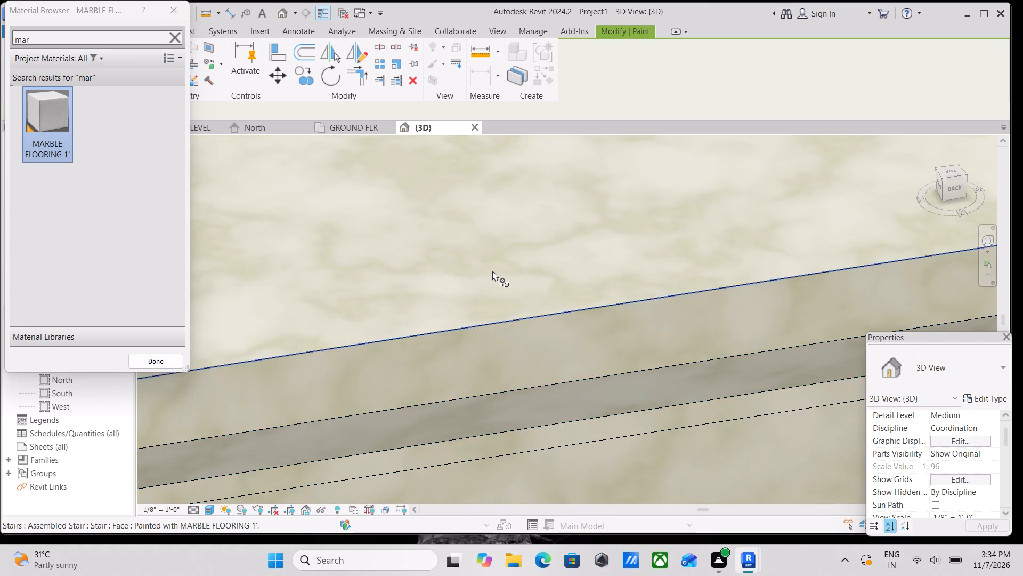
pyautogui.scroll(-9, 492, 270)
pyautogui.moveTo(489, 264); pyautogui.dragTo(564, 503, button='middle')
pyautogui.scroll(3, 519, 306)
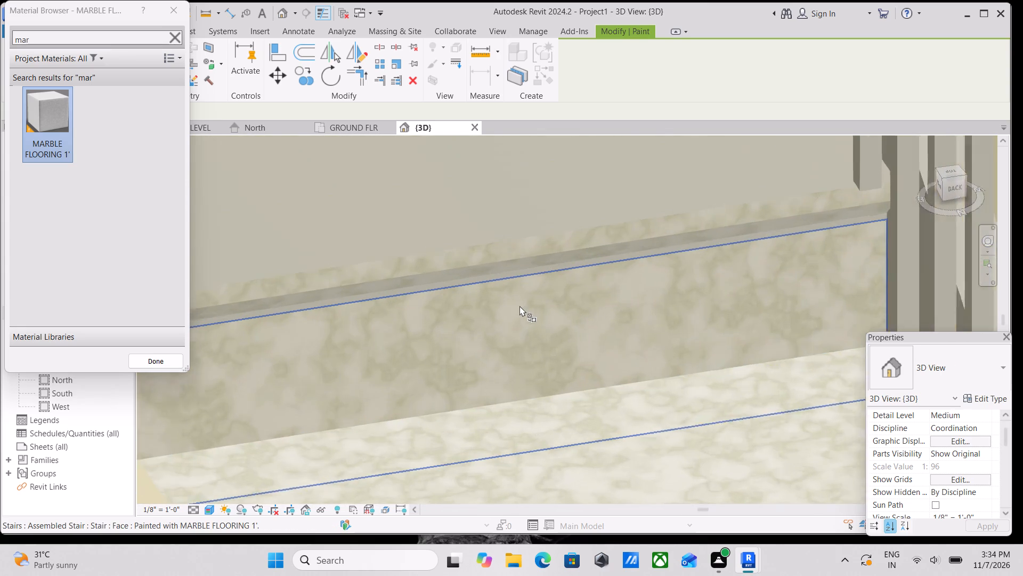
pyautogui.scroll(13, 519, 276)
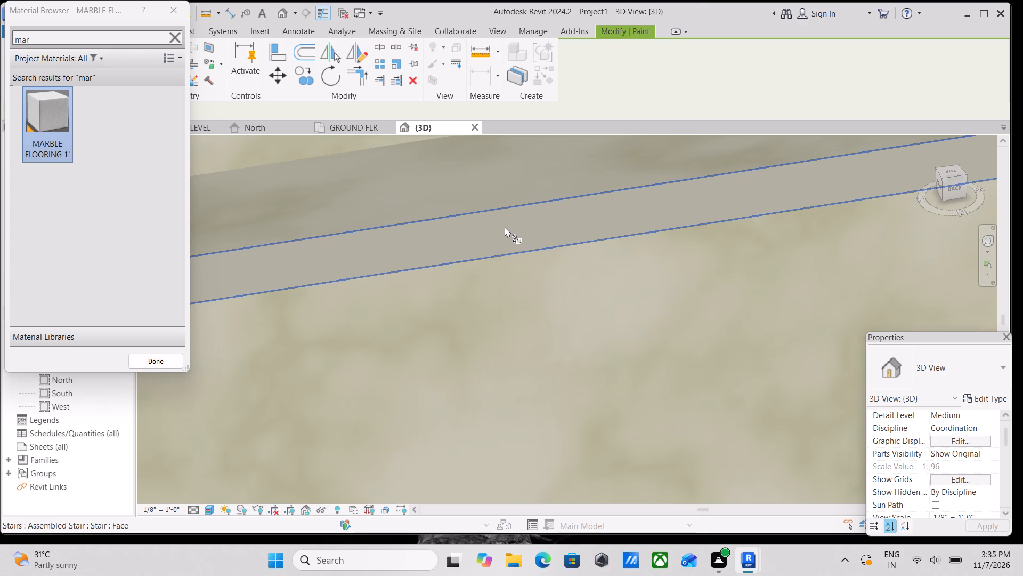
pyautogui.click(505, 227)
pyautogui.moveTo(505, 226); pyautogui.dragTo(593, 417, button='middle')
pyautogui.scroll(1, 594, 417)
pyautogui.click(580, 349)
# Paint the top face of the stair landing with MARBLE FLOORING 1'.
pyautogui.scroll(-4, 580, 349)
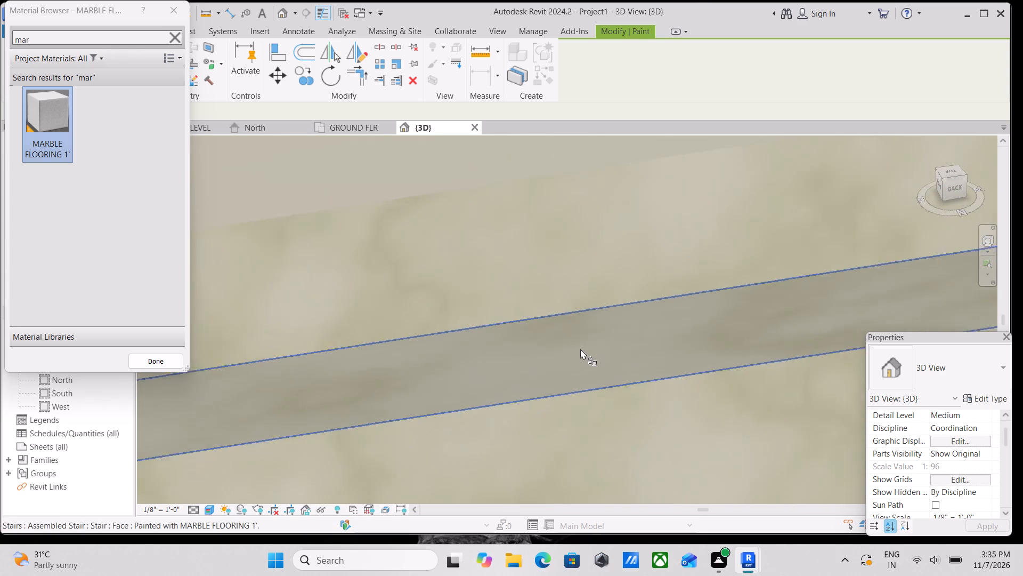
pyautogui.scroll(-7, 580, 349)
pyautogui.scroll(-6, 554, 309)
pyautogui.click(522, 246)
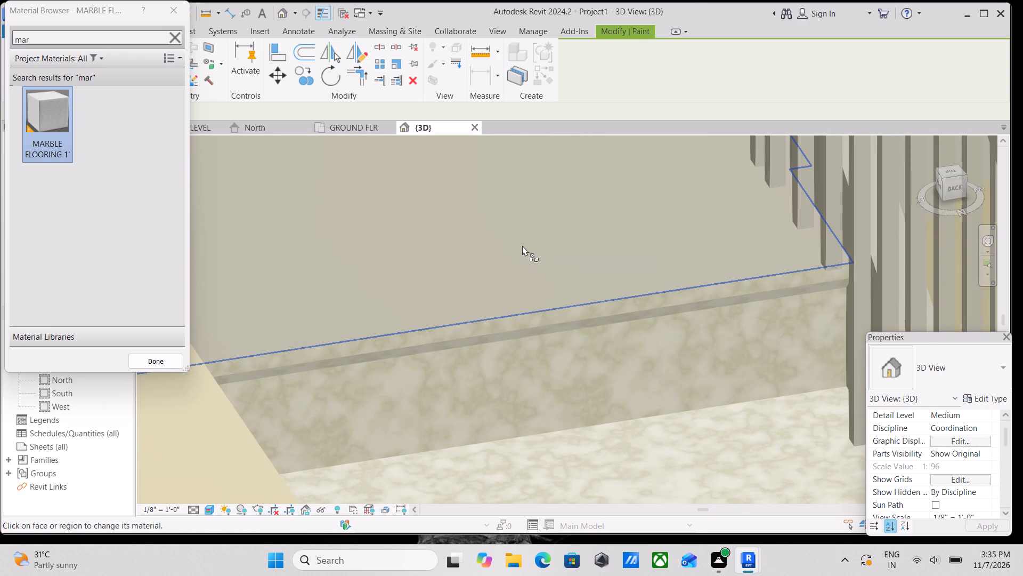
# Paint the riser, tread and tread front edge of the upper flight's first step with MARBLE FLOORING 1'.
pyautogui.scroll(-14, 524, 258)
pyautogui.keyDown('shift'); pyautogui.moveTo(527, 274); pyautogui.dragTo(531, 279, button='middle'); pyautogui.keyUp('shift')
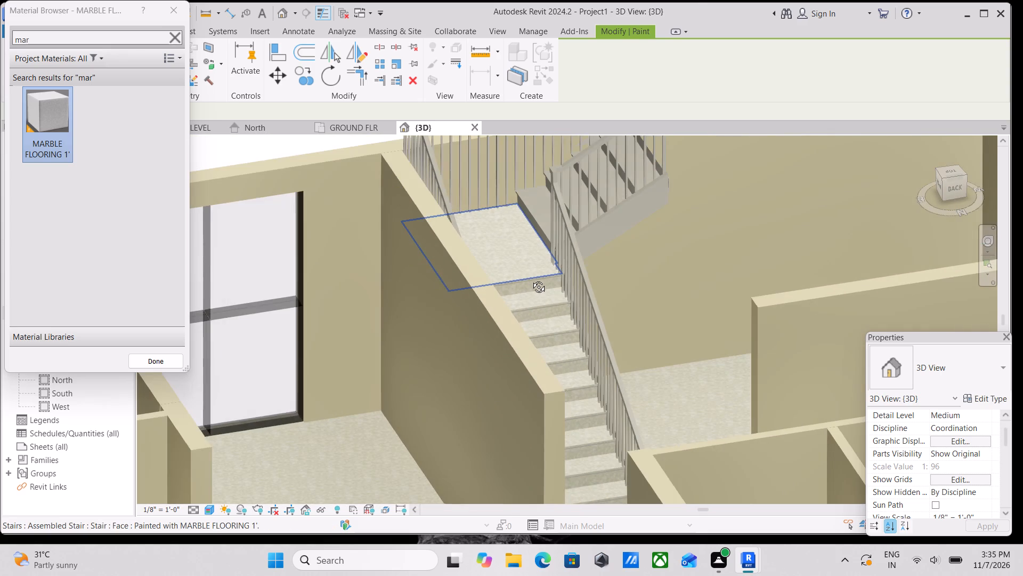
pyautogui.keyDown('shift'); pyautogui.moveTo(531, 279); pyautogui.dragTo(573, 329, button='middle'); pyautogui.keyUp('shift')
pyautogui.moveTo(573, 329); pyautogui.dragTo(802, 465, button='middle')
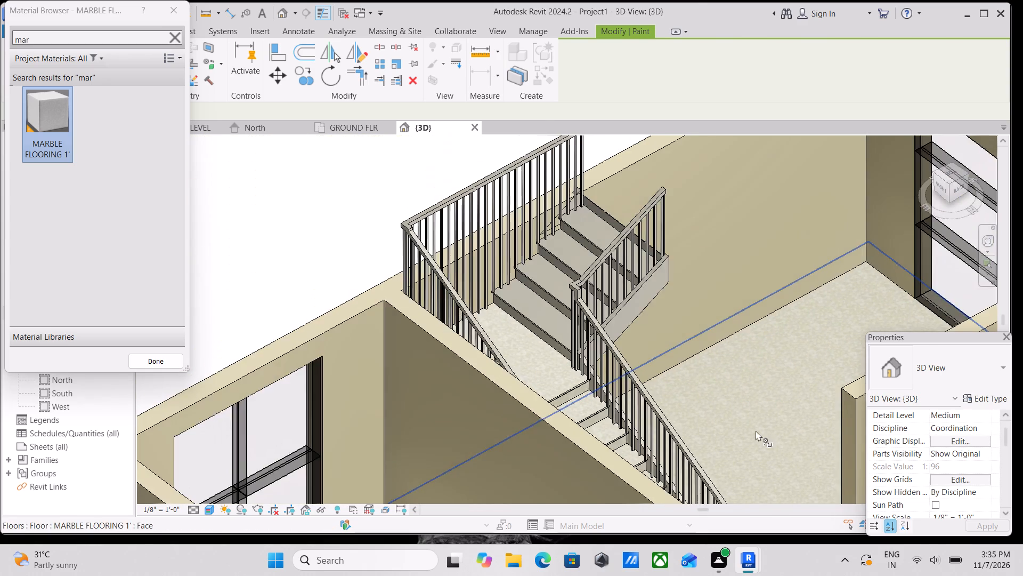
pyautogui.keyDown('shift'); pyautogui.moveTo(756, 430); pyautogui.dragTo(777, 495, button='middle'); pyautogui.keyUp('shift')
pyautogui.scroll(2, 552, 389)
pyautogui.scroll(4, 339, 254)
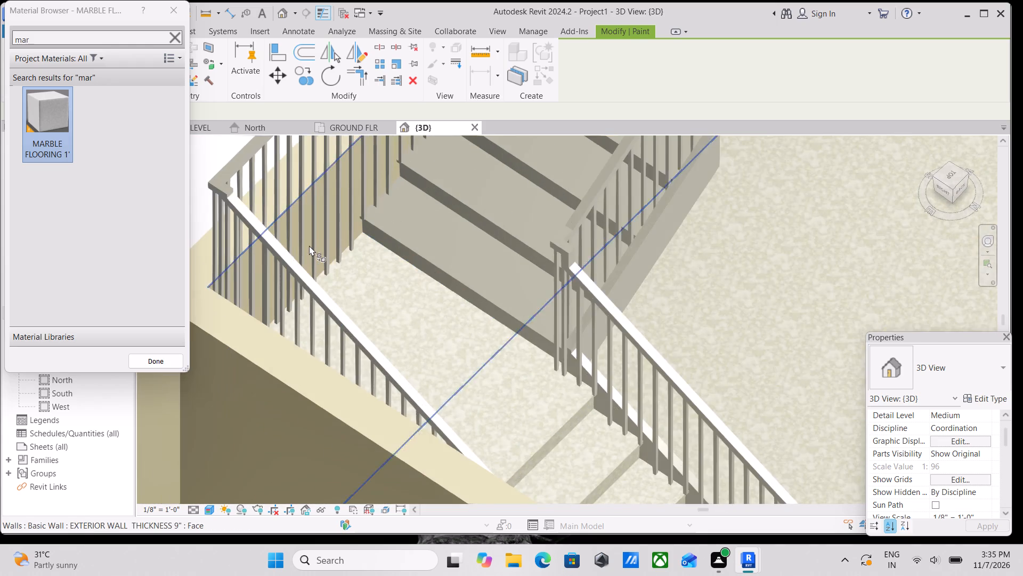
pyautogui.scroll(3, 309, 245)
pyautogui.scroll(3, 461, 252)
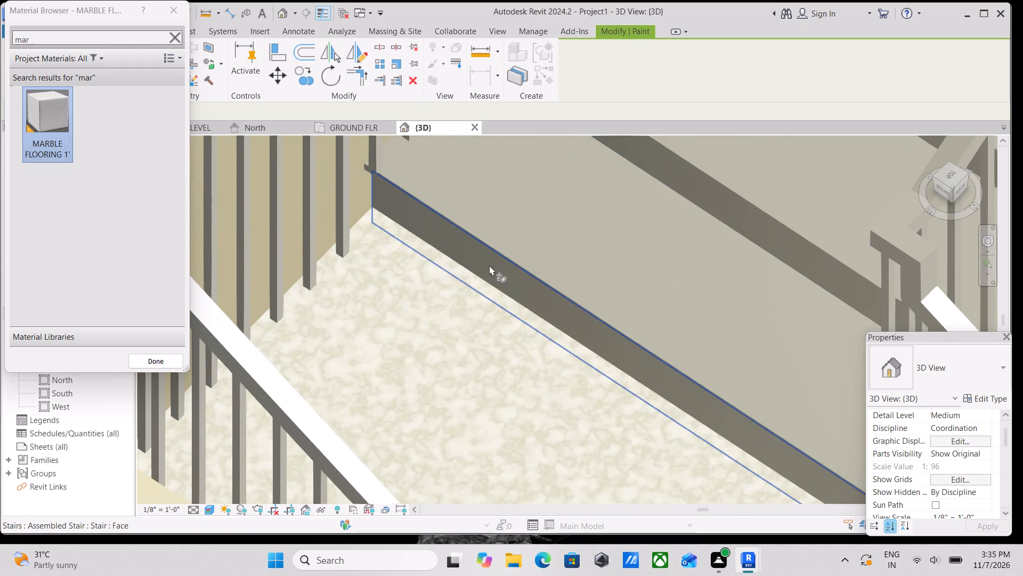
pyautogui.scroll(1, 486, 269)
pyautogui.click(483, 273)
pyautogui.click(679, 259)
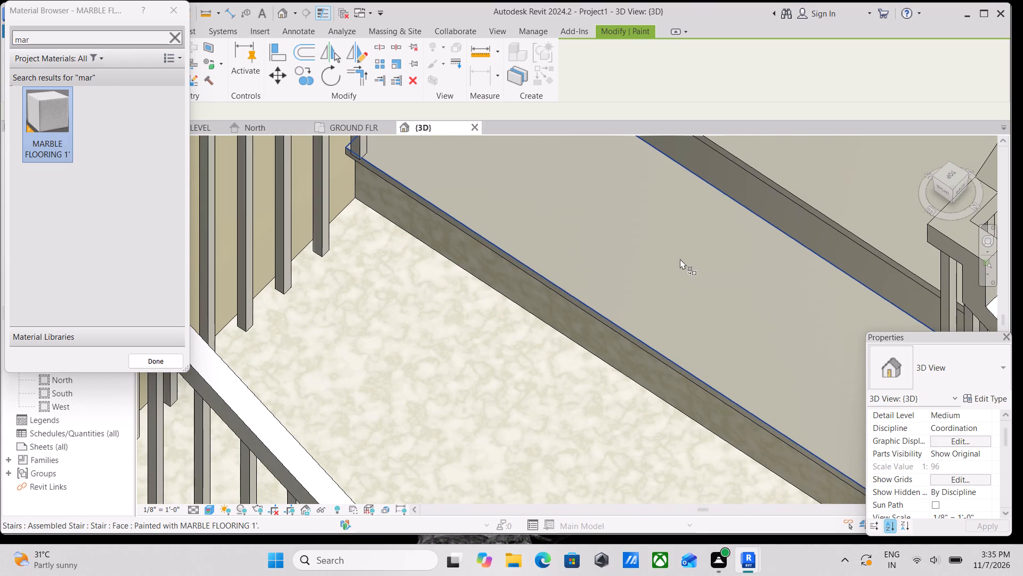
pyautogui.scroll(13, 659, 282)
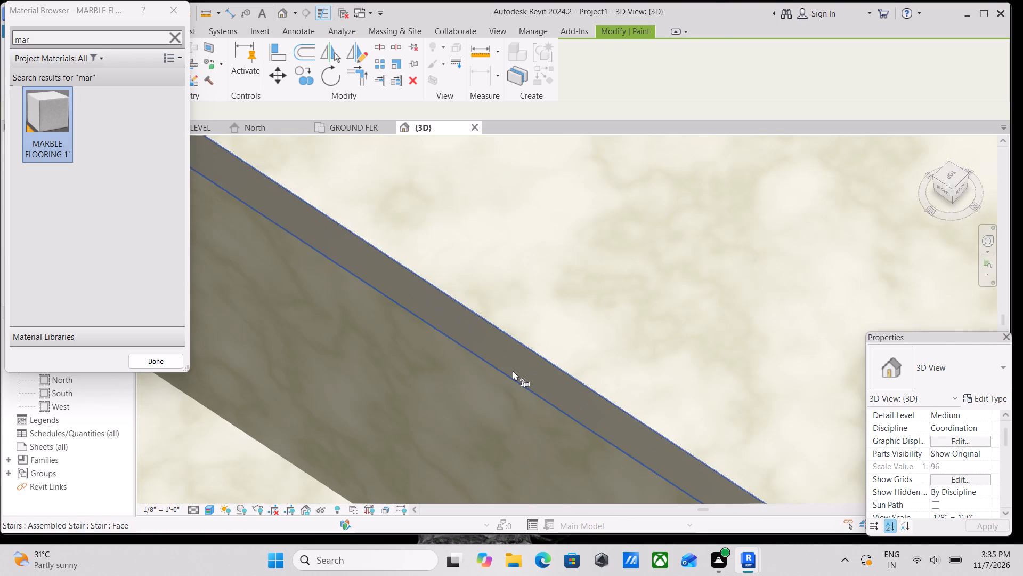
pyautogui.click(513, 370)
# Paint the riser, tread and tread front edge of the upper flight's second step with MARBLE FLOORING 1'.
pyautogui.scroll(-13, 513, 370)
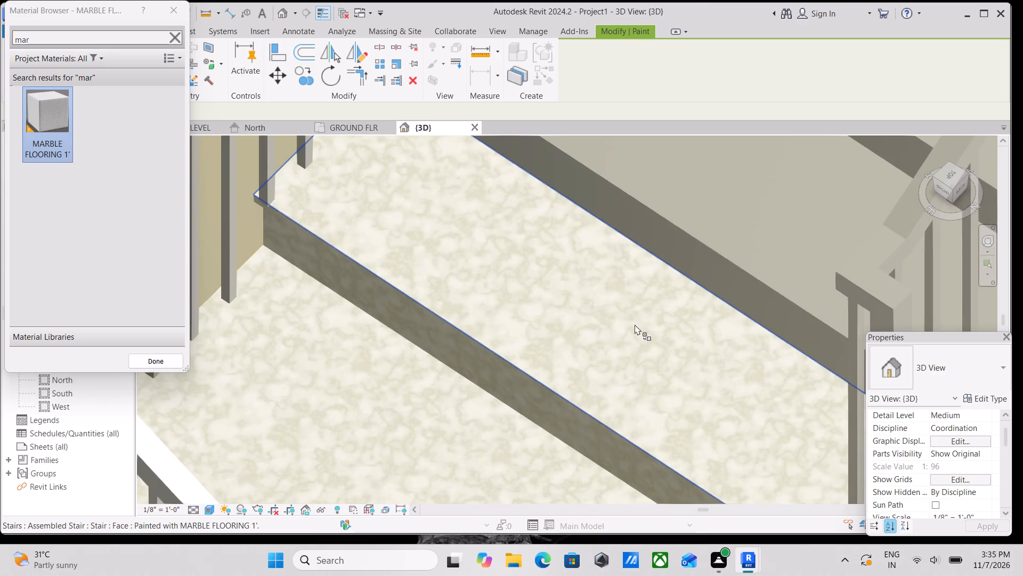
pyautogui.scroll(-2, 635, 324)
pyautogui.moveTo(635, 324); pyautogui.dragTo(507, 455, button='middle')
pyautogui.scroll(3, 478, 322)
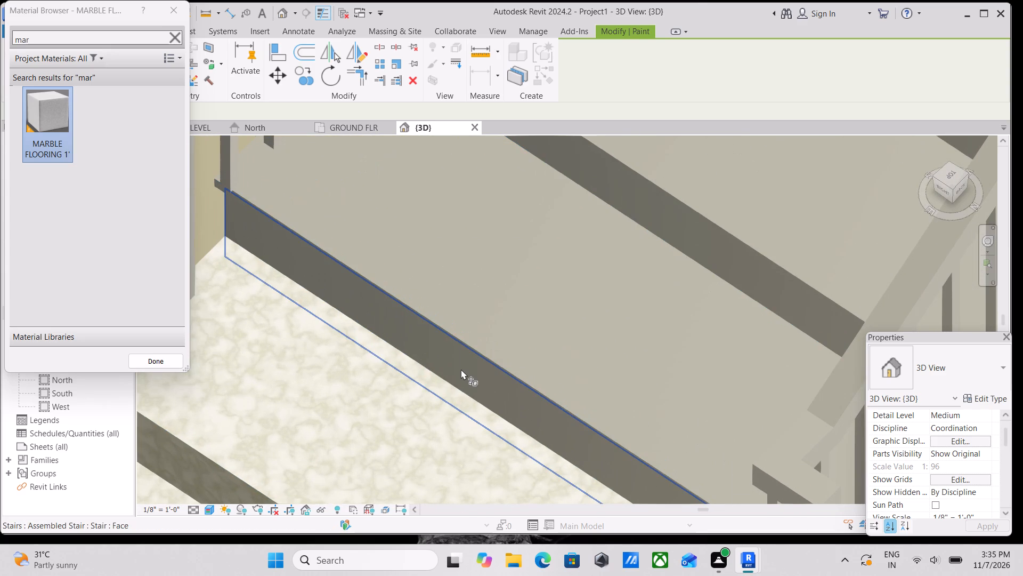
pyautogui.click(462, 370)
pyautogui.scroll(1, 484, 313)
pyautogui.click(535, 269)
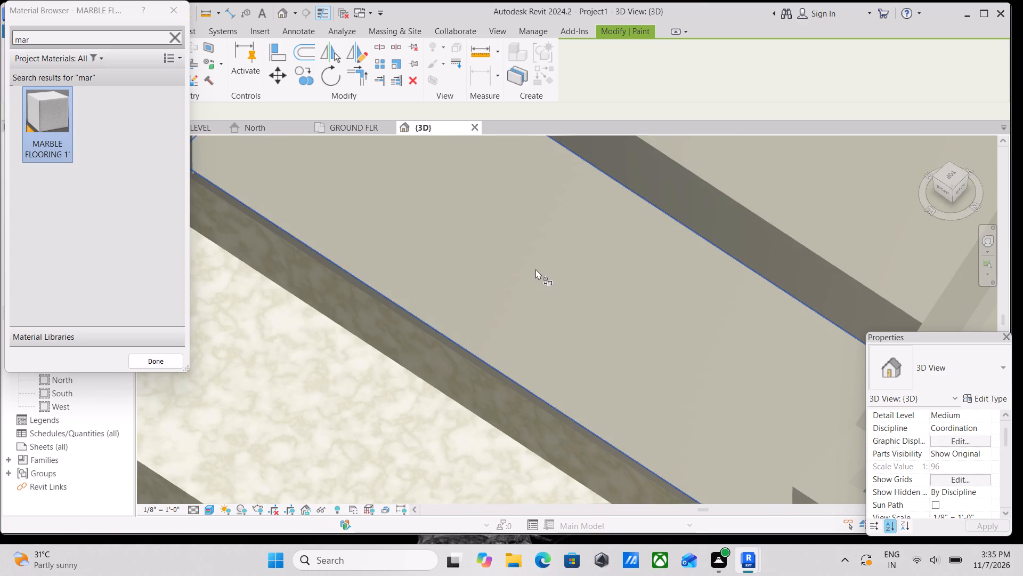
pyautogui.scroll(9, 471, 344)
pyautogui.click(452, 360)
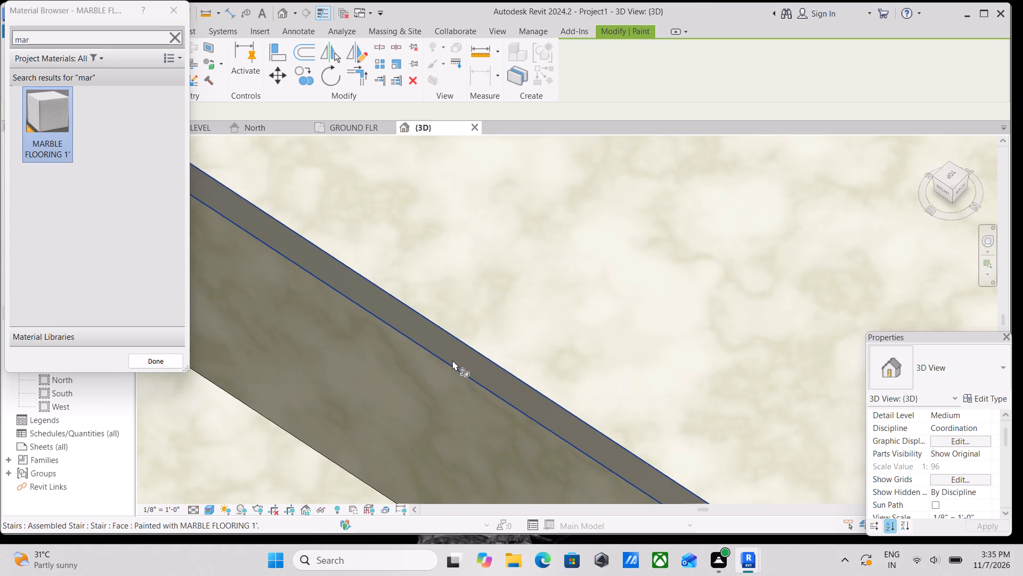
pyautogui.scroll(-6, 452, 360)
pyautogui.scroll(8, 452, 376)
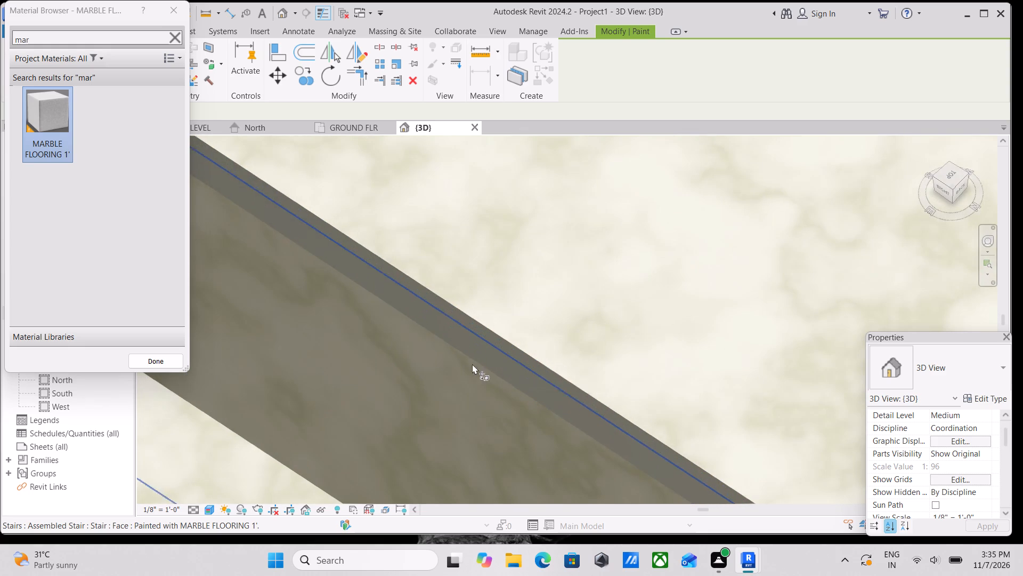
pyautogui.click(484, 345)
# Paint the tread, riser and tread front edge of the upper flight's third step with MARBLE FLOORING 1'.
pyautogui.scroll(-6, 489, 346)
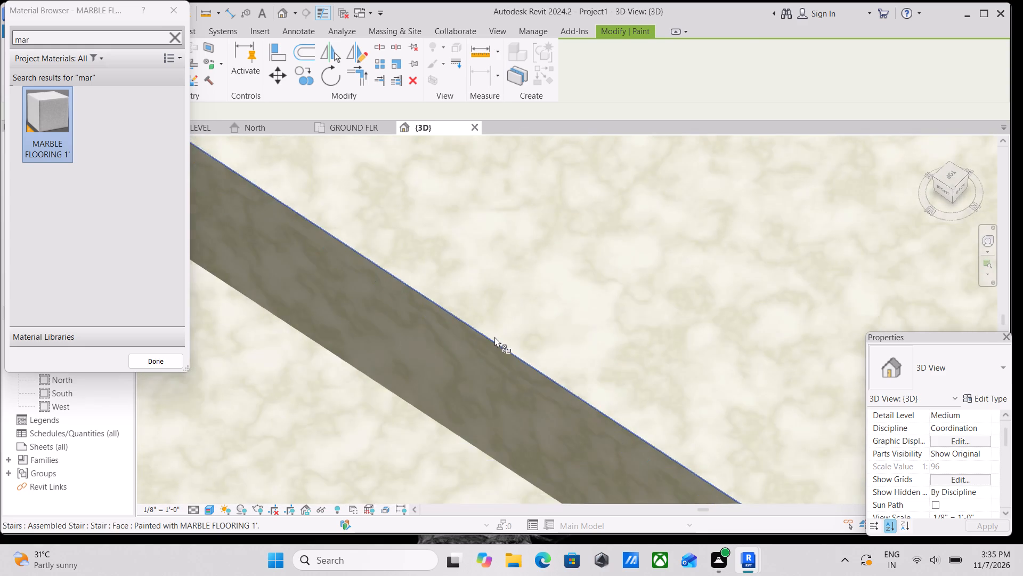
pyautogui.scroll(-13, 494, 336)
pyautogui.moveTo(543, 292); pyautogui.dragTo(496, 372, button='middle')
pyautogui.scroll(2, 511, 323)
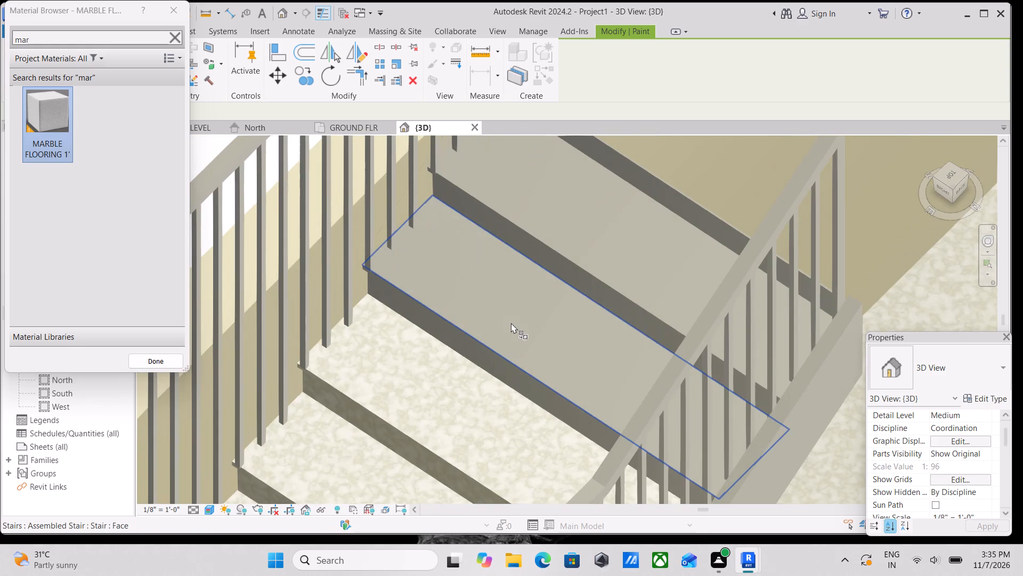
pyautogui.click(511, 322)
pyautogui.scroll(14, 486, 336)
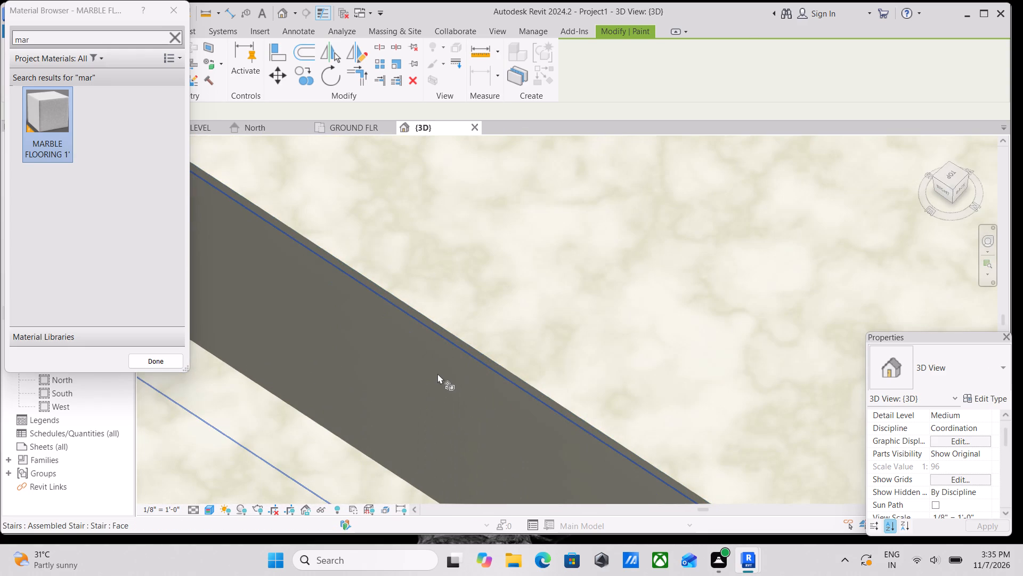
pyautogui.click(437, 373)
pyautogui.click(422, 325)
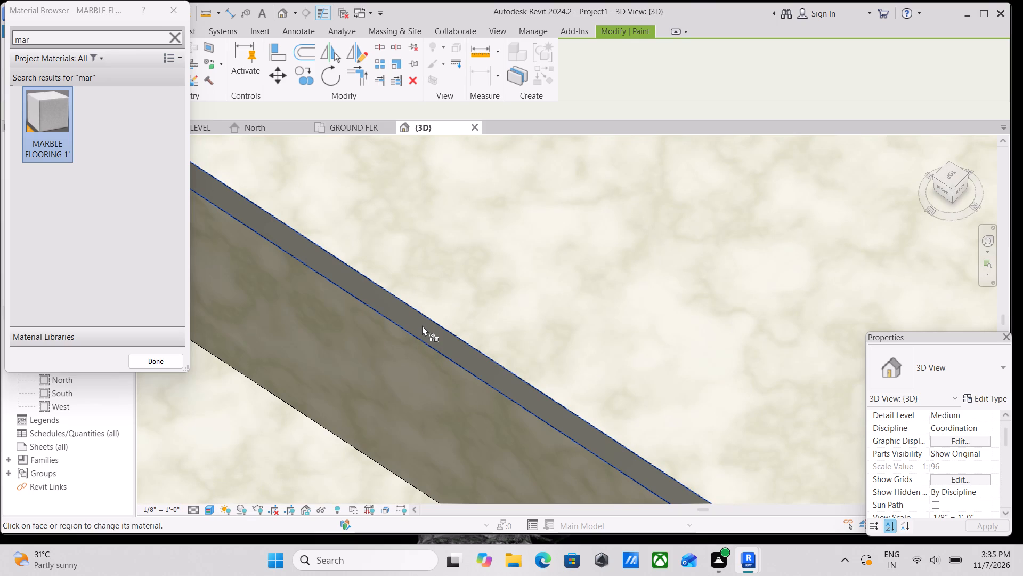
pyautogui.scroll(13, 417, 355)
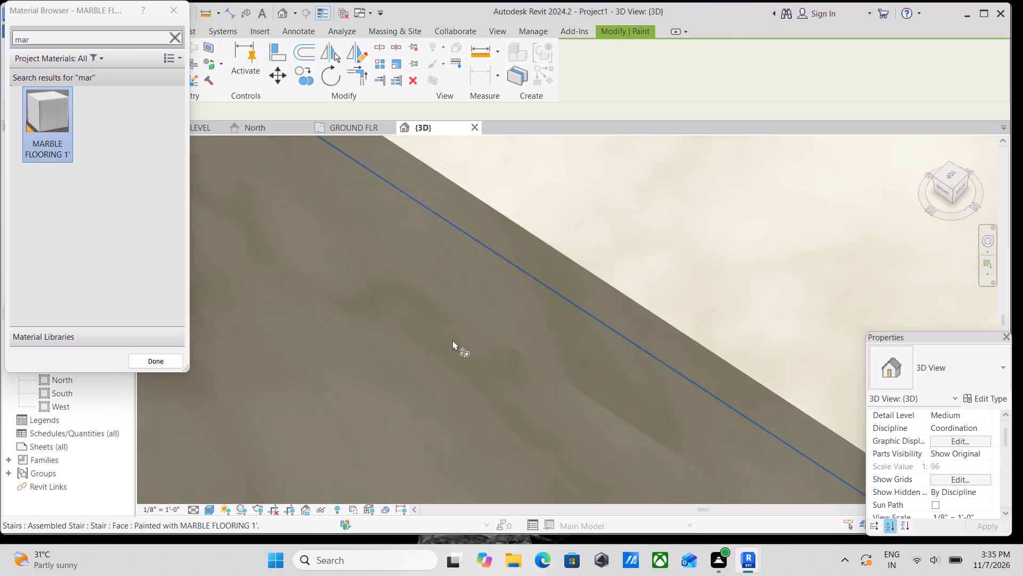
# Paint the tread edge's underside and the narrow strip below it on the upper flight's third step with MARBLE FLOORING 1'.
pyautogui.scroll(-10, 454, 339)
pyautogui.scroll(-5, 622, 385)
pyautogui.keyDown('shift'); pyautogui.moveTo(643, 369); pyautogui.dragTo(711, 286, button='middle'); pyautogui.keyUp('shift')
pyautogui.keyDown('shift'); pyautogui.scroll(1, 712, 289); pyautogui.keyUp('shift')
pyautogui.scroll(-13, 720, 319)
pyautogui.scroll(-10, 721, 325)
pyautogui.moveTo(697, 364); pyautogui.dragTo(738, 250, button='middle')
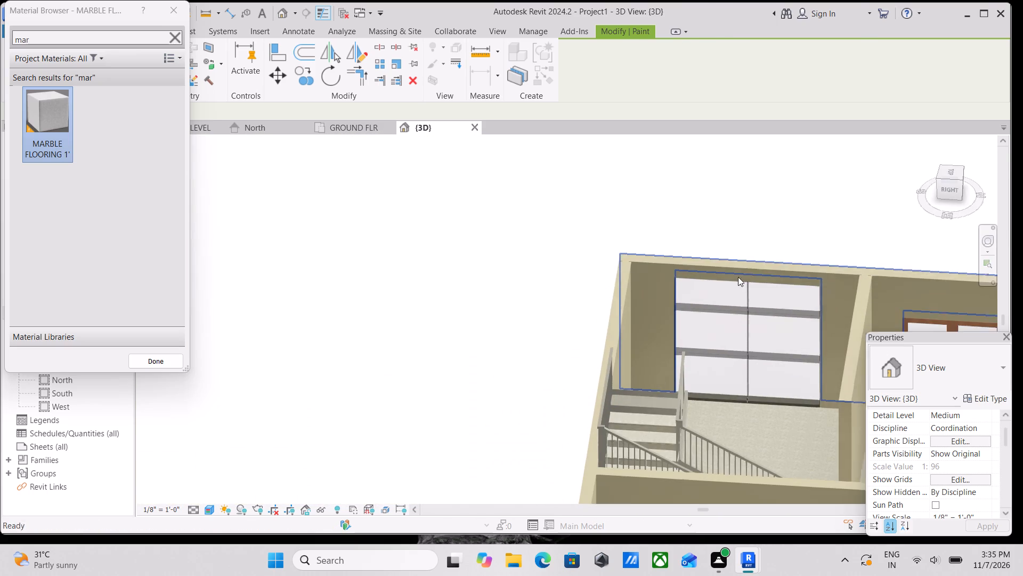
pyautogui.moveTo(720, 346); pyautogui.dragTo(730, 261, button='middle')
pyautogui.keyDown('shift'); pyautogui.moveTo(671, 341); pyautogui.dragTo(685, 274, button='middle'); pyautogui.keyUp('shift')
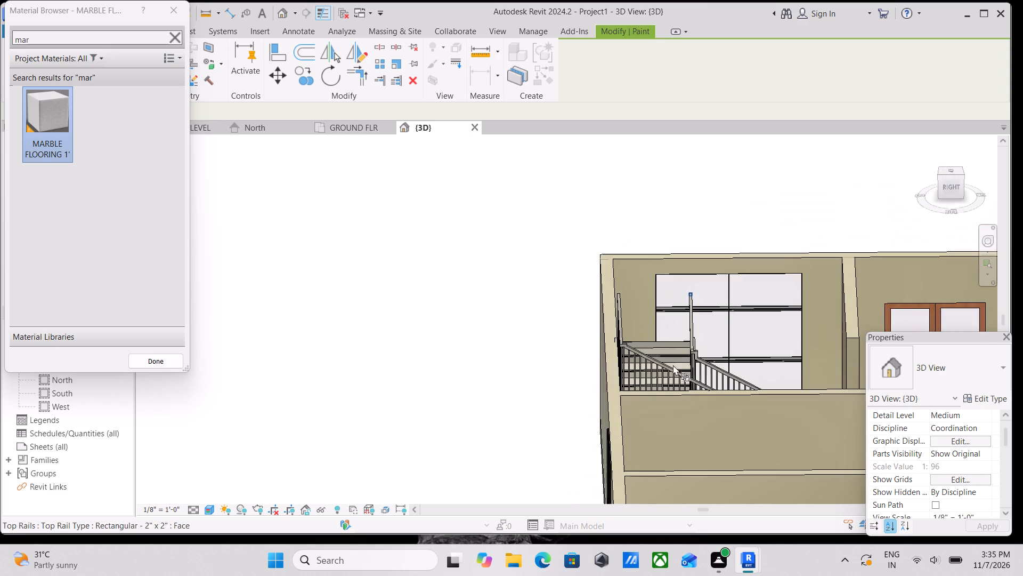
pyautogui.scroll(11, 673, 376)
pyautogui.keyDown('shift'); pyautogui.moveTo(675, 375); pyautogui.dragTo(674, 411, button='middle'); pyautogui.keyUp('shift')
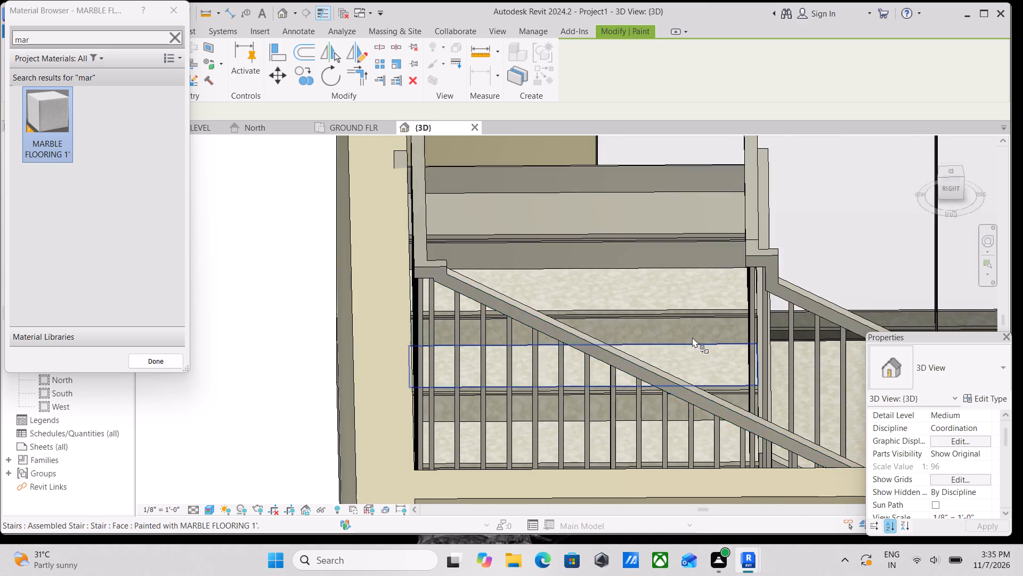
pyautogui.scroll(5, 692, 337)
pyautogui.scroll(-1, 701, 302)
pyautogui.scroll(20, 701, 301)
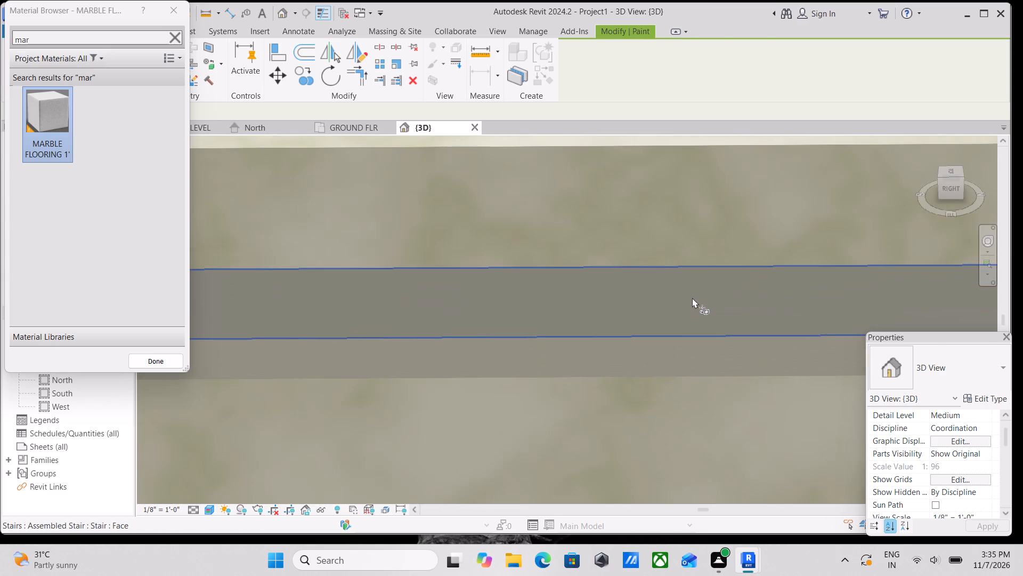
pyautogui.click(692, 298)
pyautogui.click(684, 347)
# Paint the narrow strip between the tread edge's underside and the riser on the upper flight's second step with MARBLE FLOORING 1'.
pyautogui.scroll(-6, 705, 329)
pyautogui.scroll(-6, 688, 393)
pyautogui.moveTo(666, 402); pyautogui.dragTo(623, 249, button='middle')
pyautogui.scroll(-4, 610, 302)
pyautogui.scroll(-4, 612, 356)
pyautogui.moveTo(613, 365); pyautogui.dragTo(599, 347, button='middle')
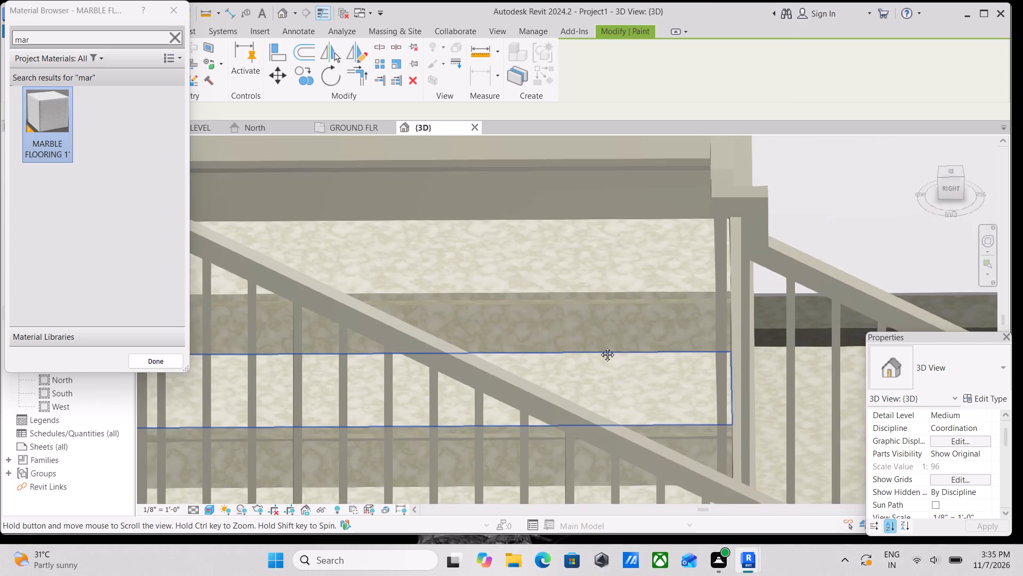
pyautogui.moveTo(599, 347); pyautogui.dragTo(602, 318, button='middle')
pyautogui.scroll(19, 661, 393)
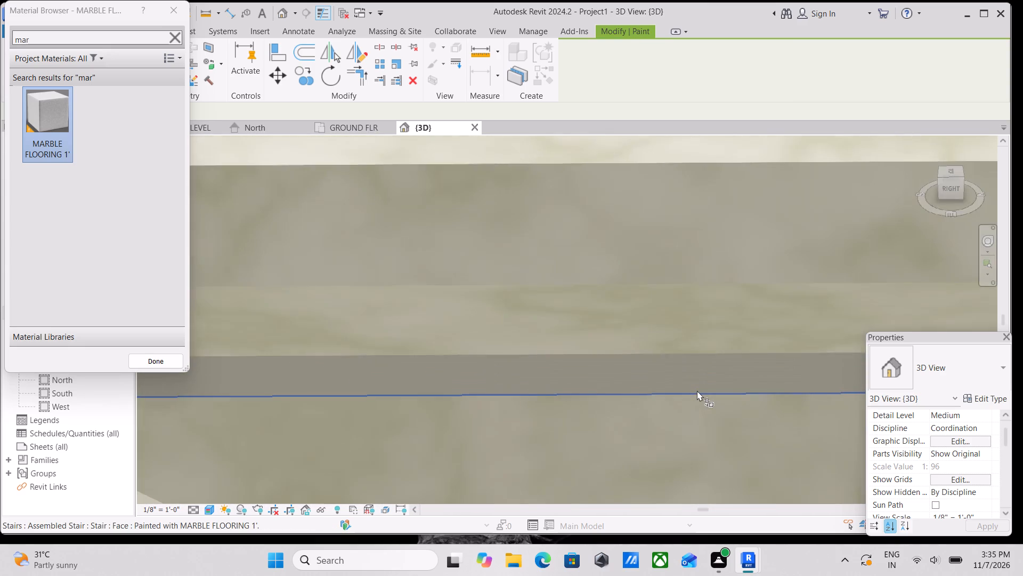
pyautogui.scroll(5, 697, 390)
pyautogui.click(694, 369)
# Paint the tread front edge, its underside, the narrow strip below and the riser of the upper flight's fourth step with MARBLE FLOORING 1'.
pyautogui.scroll(-6, 692, 334)
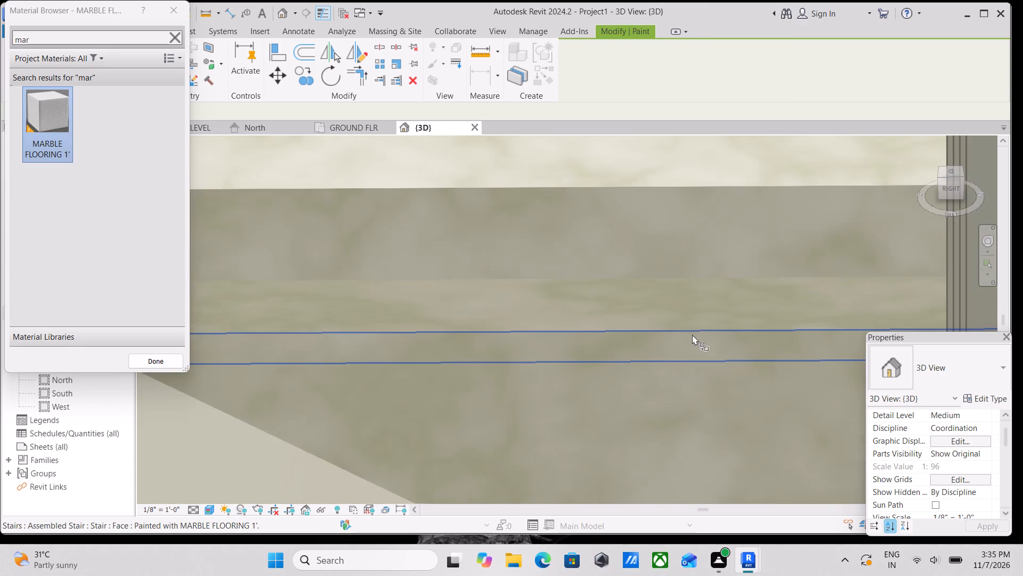
pyautogui.scroll(-16, 692, 334)
pyautogui.moveTo(660, 374); pyautogui.dragTo(599, 257, button='middle')
pyautogui.scroll(-1, 599, 257)
pyautogui.scroll(-5, 562, 359)
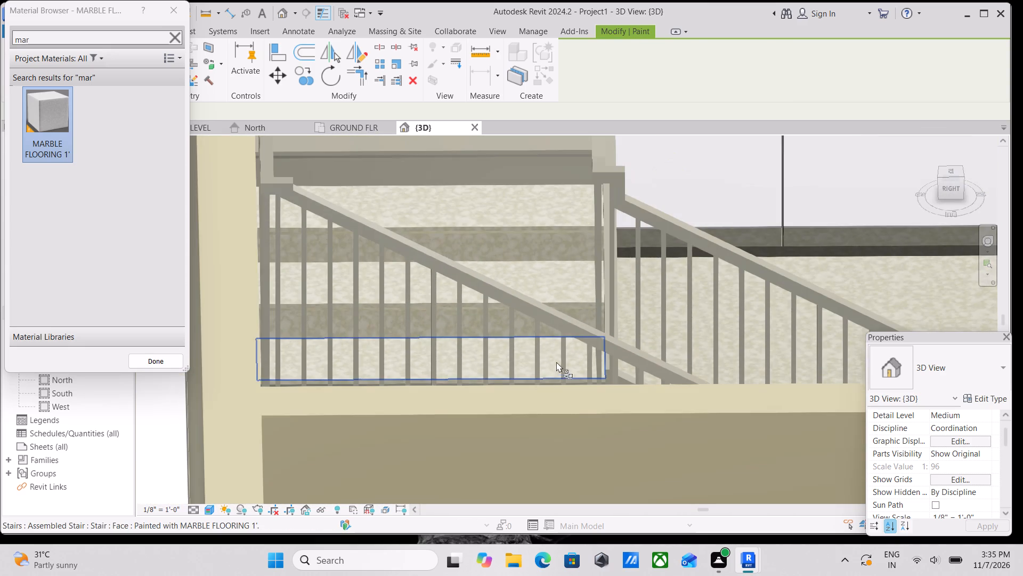
pyautogui.moveTo(429, 293); pyautogui.dragTo(464, 466, button='middle')
pyautogui.scroll(11, 501, 323)
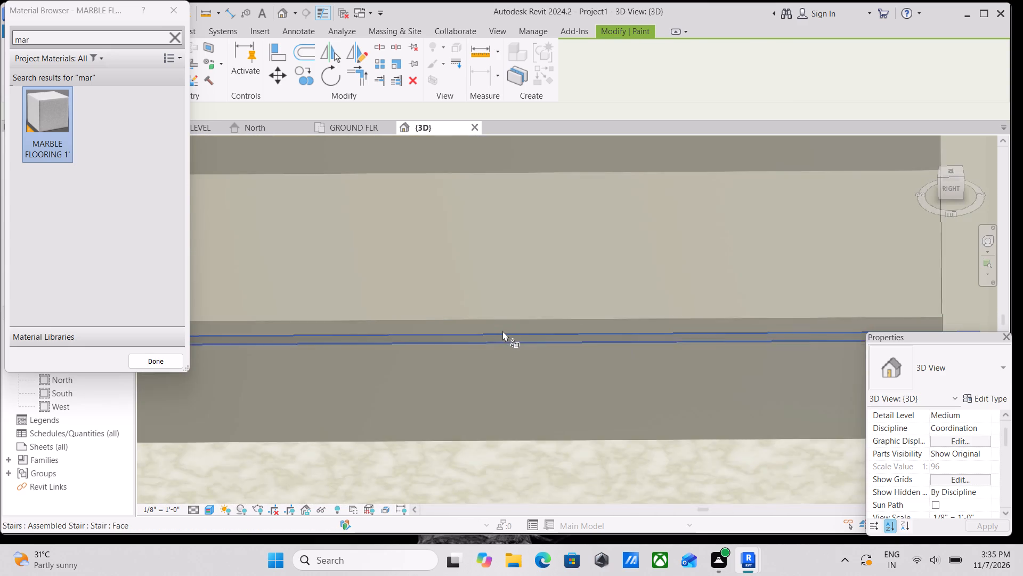
pyautogui.scroll(2, 502, 331)
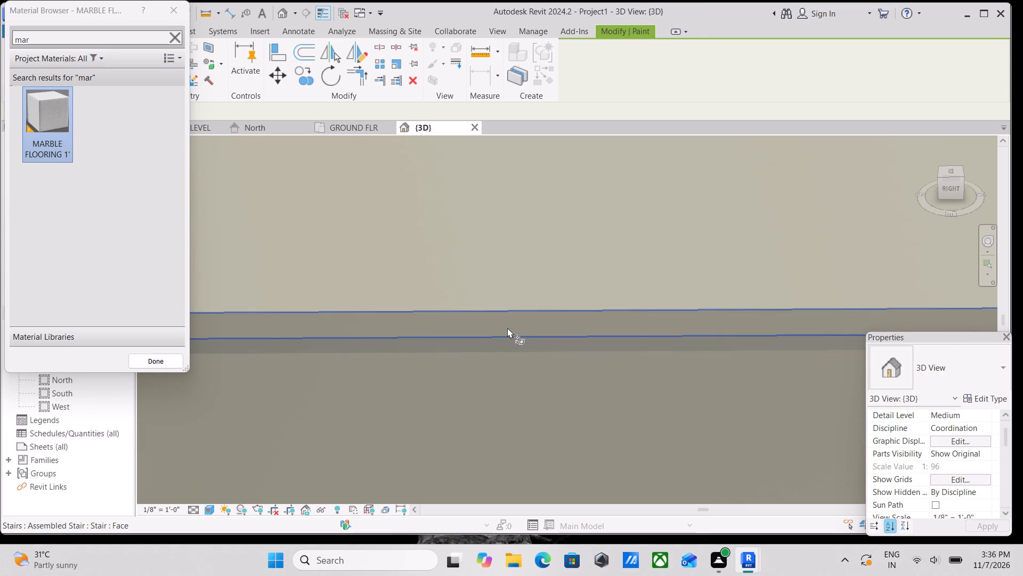
pyautogui.click(507, 324)
pyautogui.scroll(9, 507, 325)
pyautogui.click(506, 350)
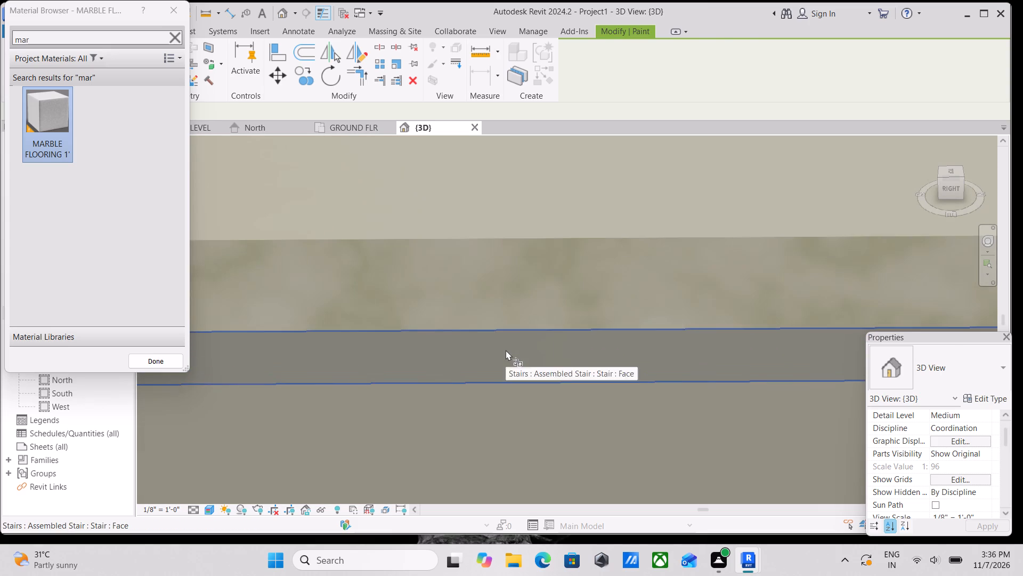
pyautogui.click(514, 402)
pyautogui.scroll(-4, 514, 402)
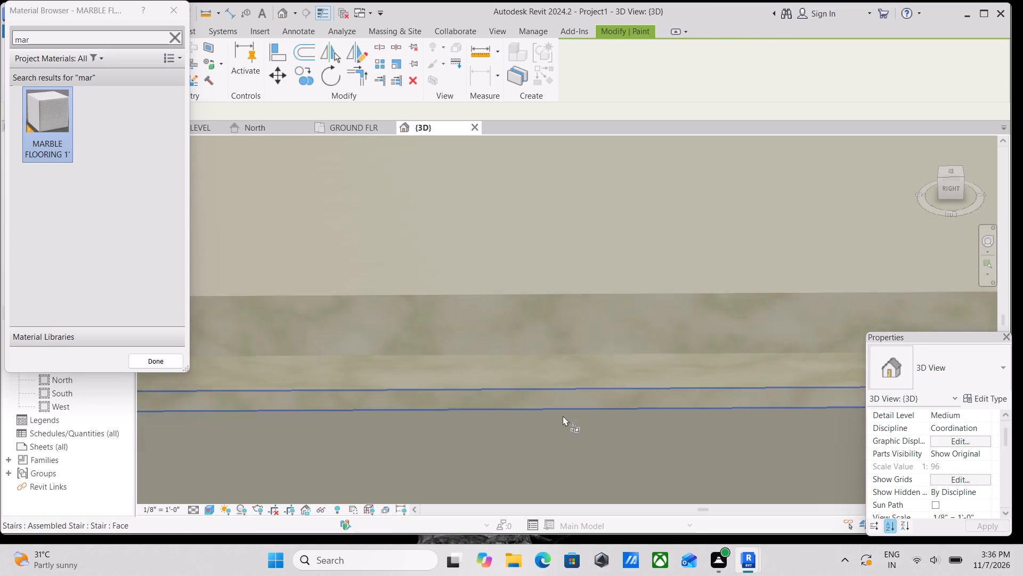
pyautogui.scroll(-3, 563, 415)
pyautogui.moveTo(574, 407); pyautogui.dragTo(586, 315, button='middle')
pyautogui.click(590, 381)
# Paint the tread of the upper flight's fourth step and the topmost riser above it with MARBLE FLOORING 1'.
pyautogui.scroll(-7, 590, 381)
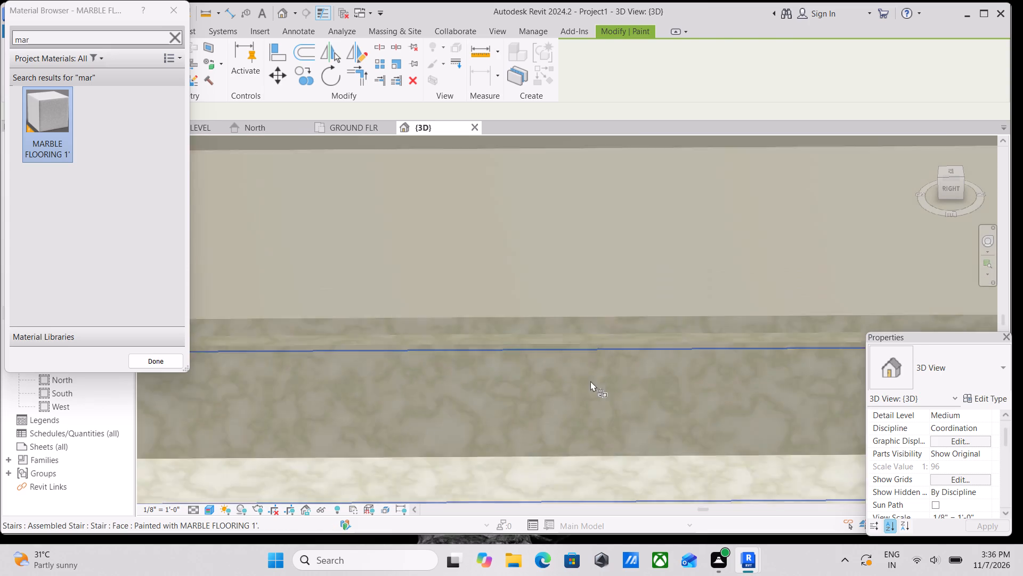
pyautogui.scroll(1, 606, 388)
pyautogui.scroll(-9, 606, 388)
pyautogui.scroll(4, 549, 334)
pyautogui.click(549, 355)
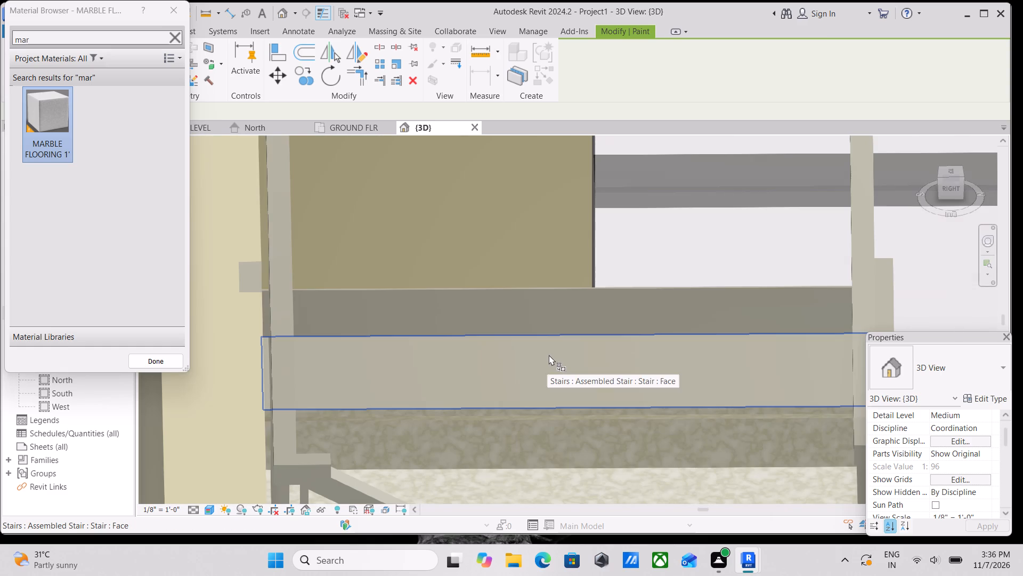
pyautogui.scroll(7, 549, 355)
pyautogui.click(557, 259)
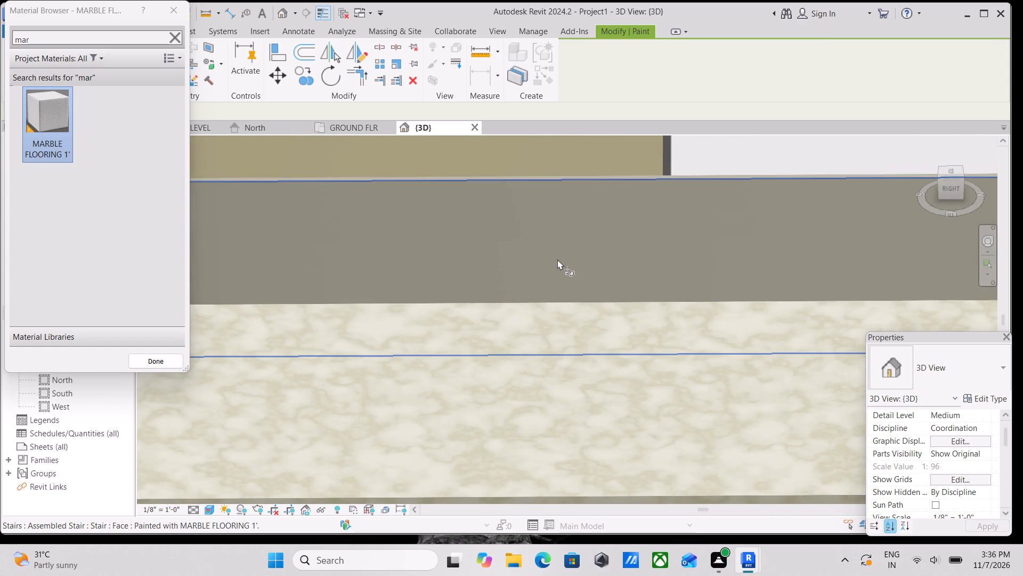
# Examine the painted staircase and the whole house model from several angles in the 3D view.
pyautogui.scroll(-6, 557, 259)
pyautogui.scroll(-11, 565, 323)
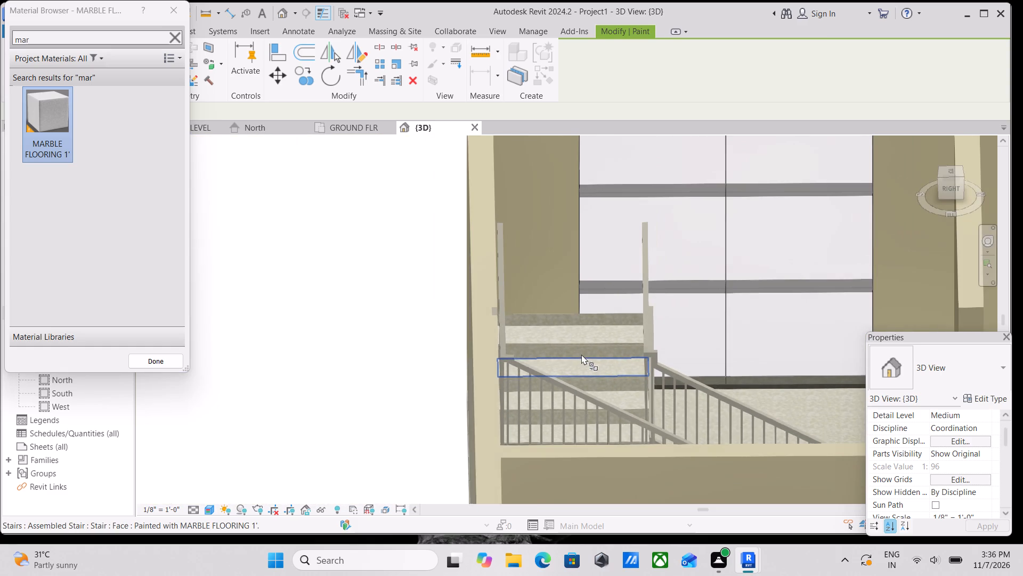
pyautogui.keyDown('shift'); pyautogui.moveTo(581, 354); pyautogui.dragTo(509, 344, button='middle'); pyautogui.keyUp('shift')
pyautogui.moveTo(681, 295); pyautogui.dragTo(351, 269, button='middle')
pyautogui.scroll(-1, 409, 281)
pyautogui.keyDown('shift'); pyautogui.moveTo(578, 279); pyautogui.dragTo(471, 274, button='middle'); pyautogui.keyUp('shift')
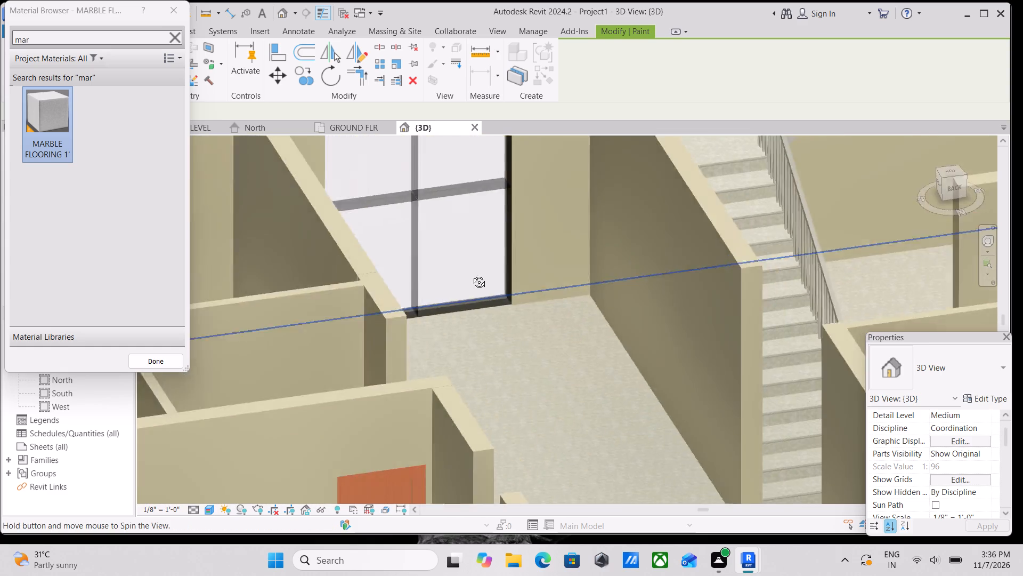
pyautogui.keyDown('shift'); pyautogui.moveTo(471, 274); pyautogui.dragTo(473, 274, button='middle'); pyautogui.keyUp('shift')
pyautogui.moveTo(584, 281); pyautogui.dragTo(308, 242, button='middle')
pyautogui.keyDown('shift'); pyautogui.moveTo(511, 279); pyautogui.dragTo(443, 279, button='middle'); pyautogui.keyUp('shift')
pyautogui.scroll(-2, 508, 302)
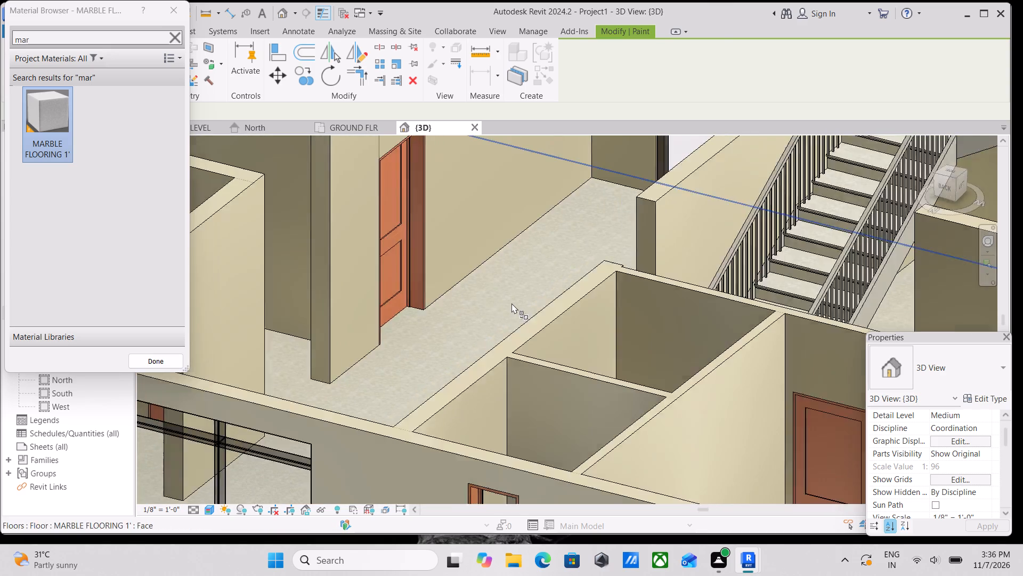
pyautogui.scroll(-6, 511, 303)
pyautogui.moveTo(557, 300); pyautogui.dragTo(519, 299, button='middle')
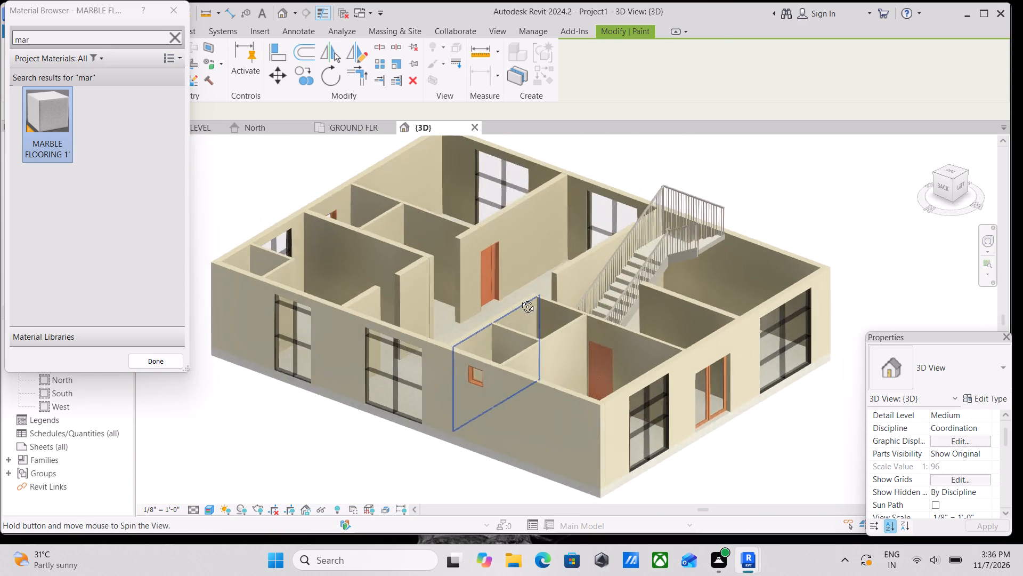
pyautogui.moveTo(519, 299); pyautogui.dragTo(554, 282, button='middle')
pyautogui.keyDown('shift'); pyautogui.moveTo(505, 283); pyautogui.dragTo(550, 332, button='middle'); pyautogui.keyUp('shift')
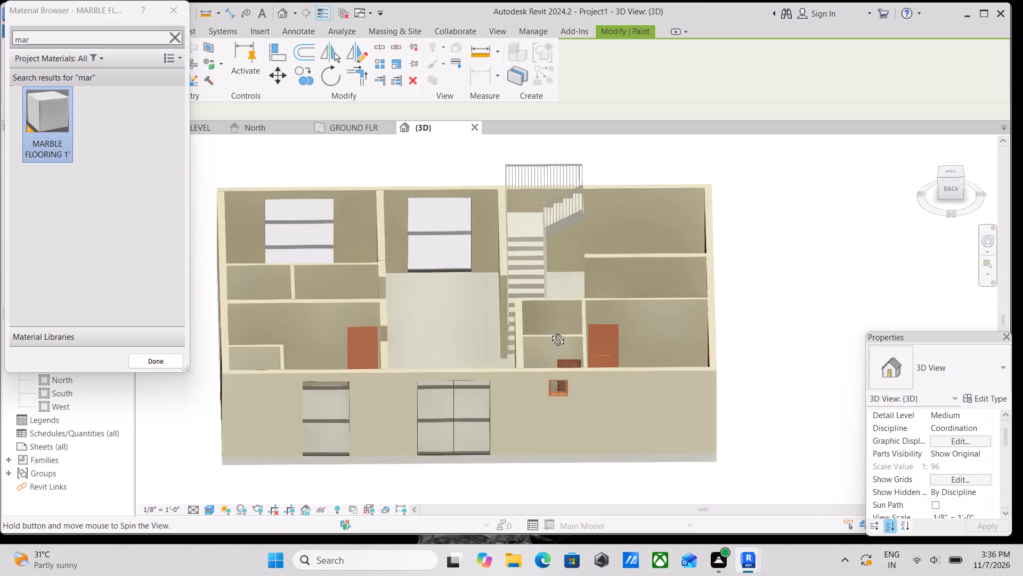
pyautogui.keyDown('shift'); pyautogui.moveTo(550, 332); pyautogui.dragTo(559, 341, button='middle'); pyautogui.keyUp('shift')
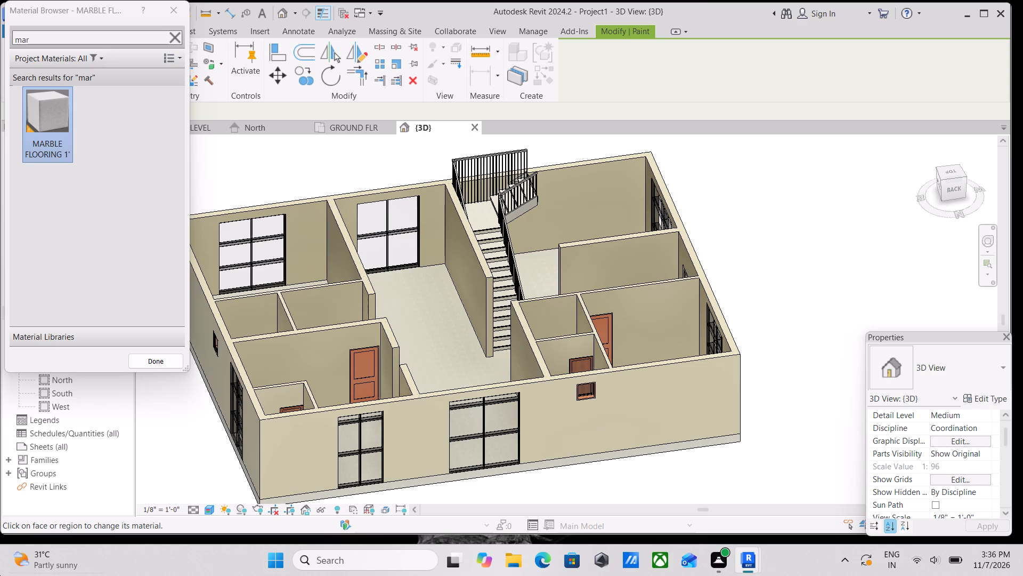
# Change the 3D view's visual style and dismiss the save reminder without saving.
pyautogui.click(208, 505)
pyautogui.click(215, 458)
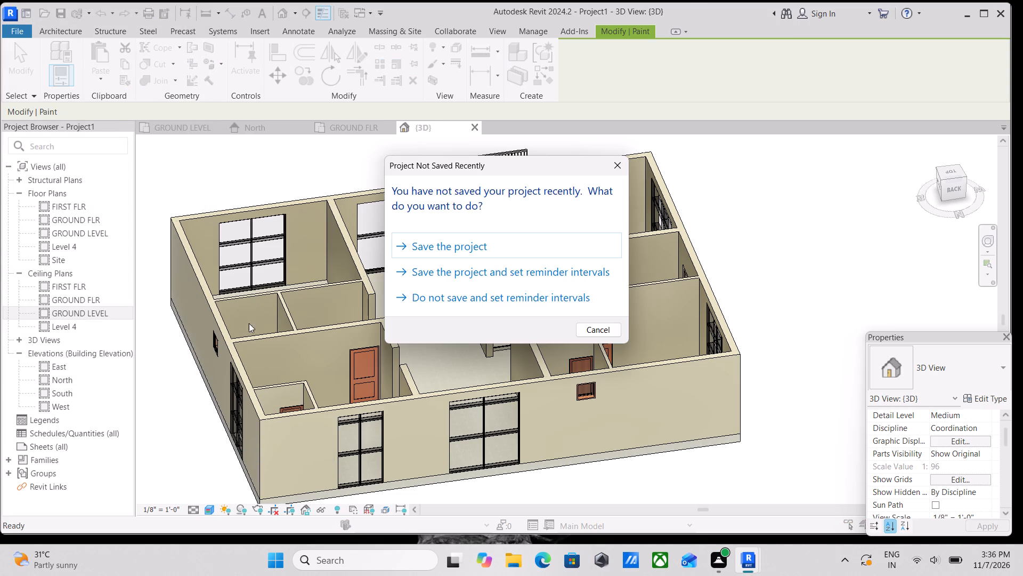
pyautogui.click(613, 163)
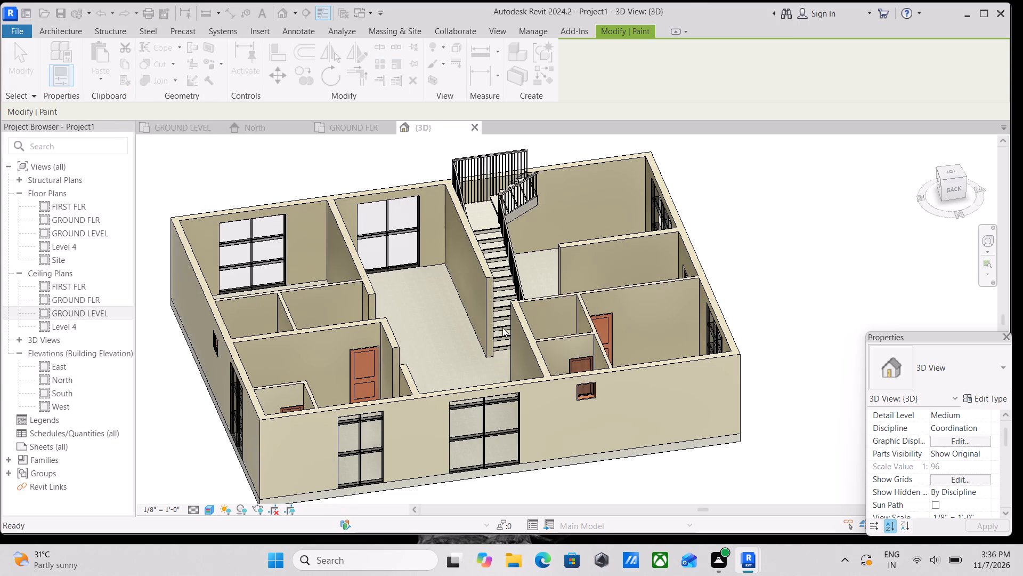
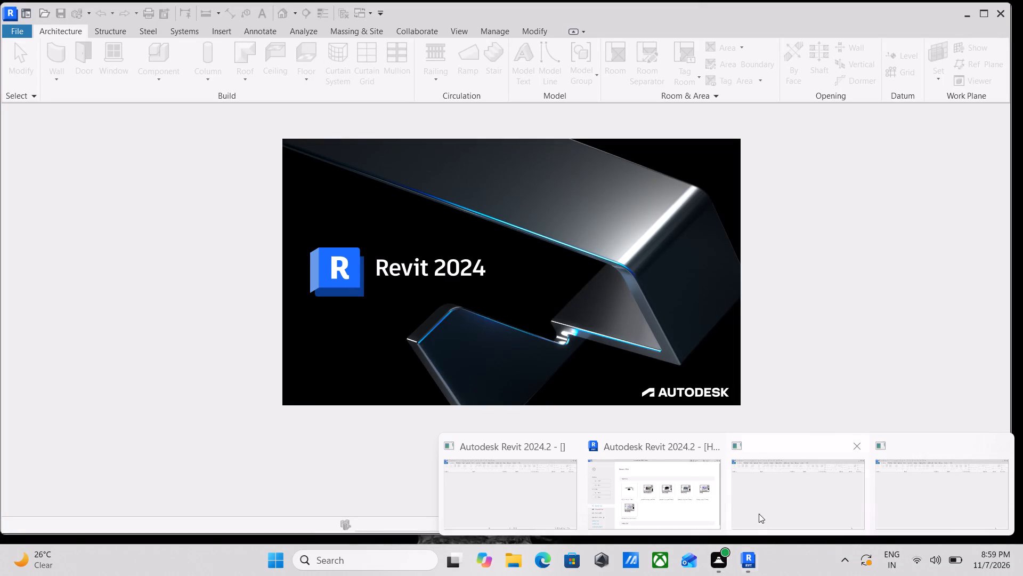
# Bring up the house project's 3D view and orient it to the Right view of the building.
pyautogui.click(494, 475)
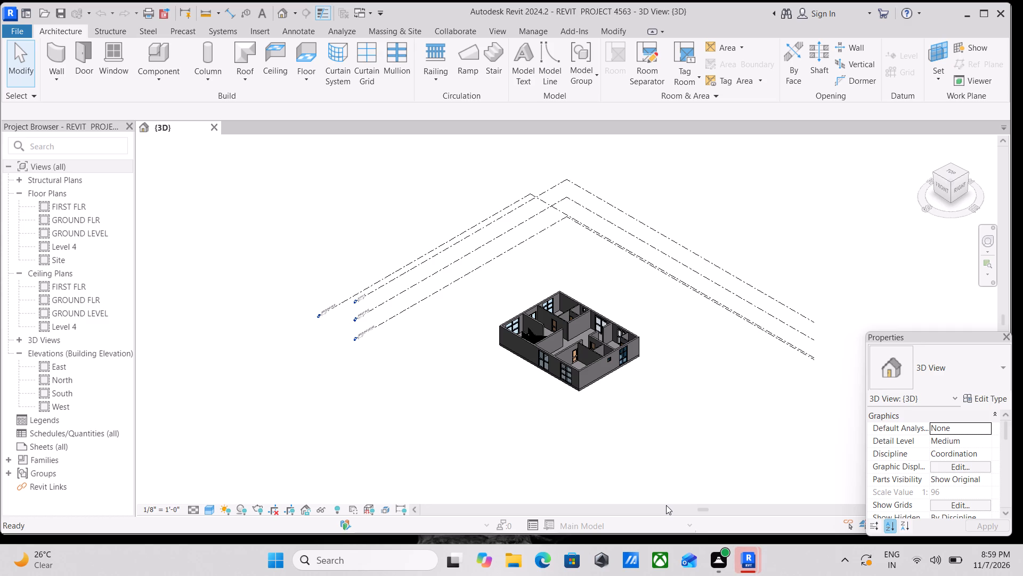
pyautogui.scroll(2, 744, 567)
pyautogui.scroll(12, 626, 348)
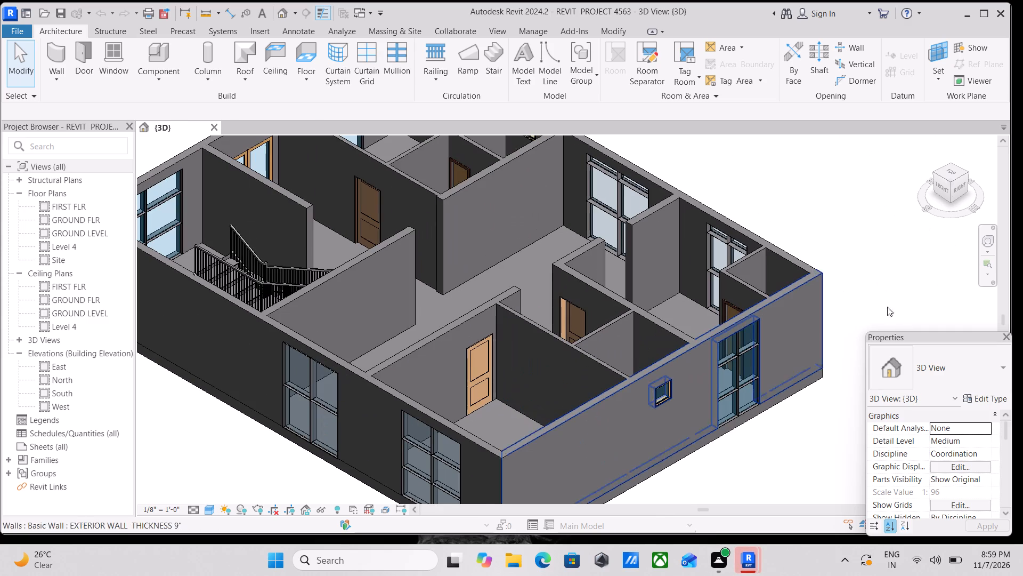
pyautogui.click(954, 187)
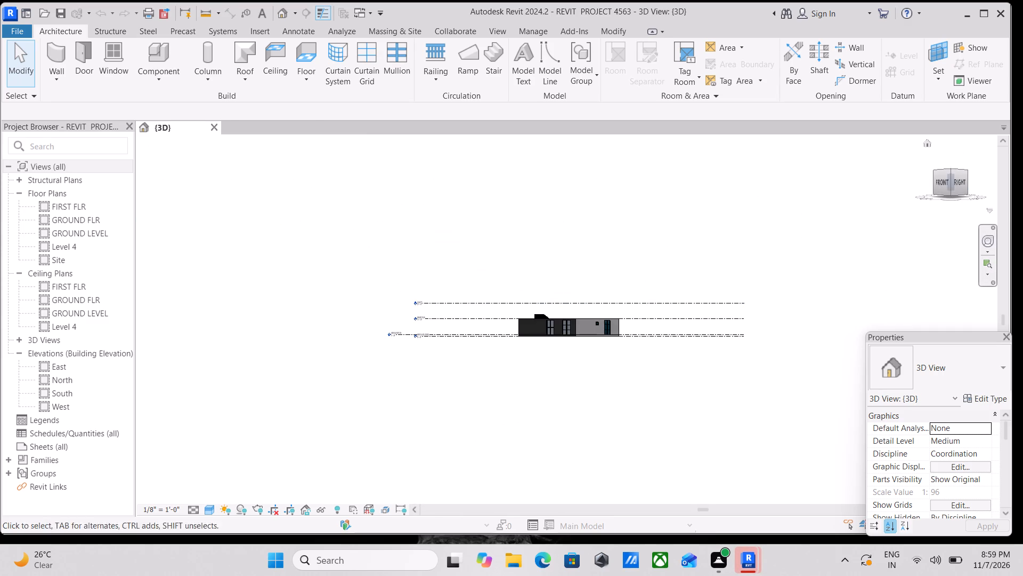
pyautogui.click(964, 185)
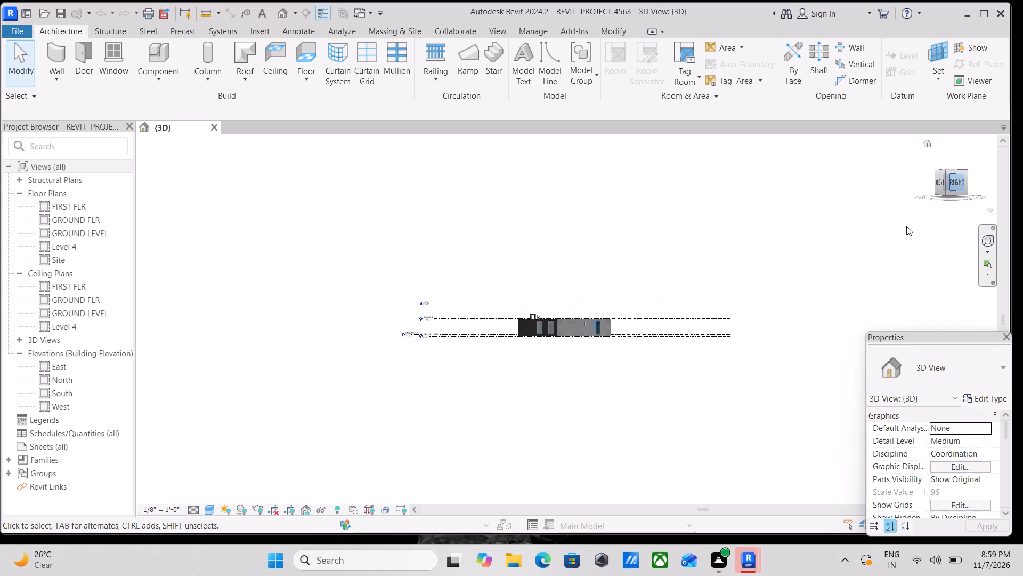
pyautogui.scroll(5, 427, 343)
pyautogui.scroll(7, 480, 337)
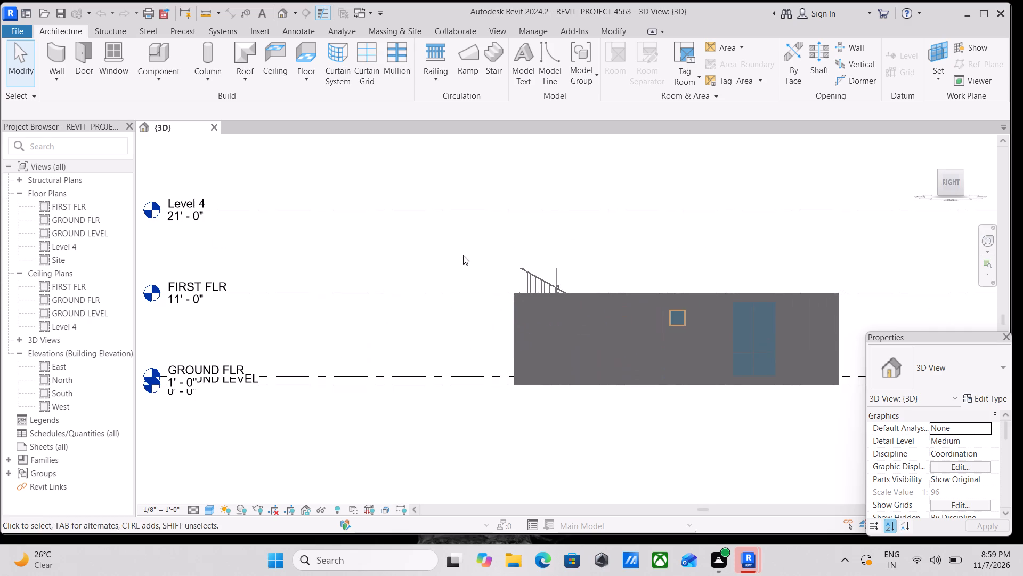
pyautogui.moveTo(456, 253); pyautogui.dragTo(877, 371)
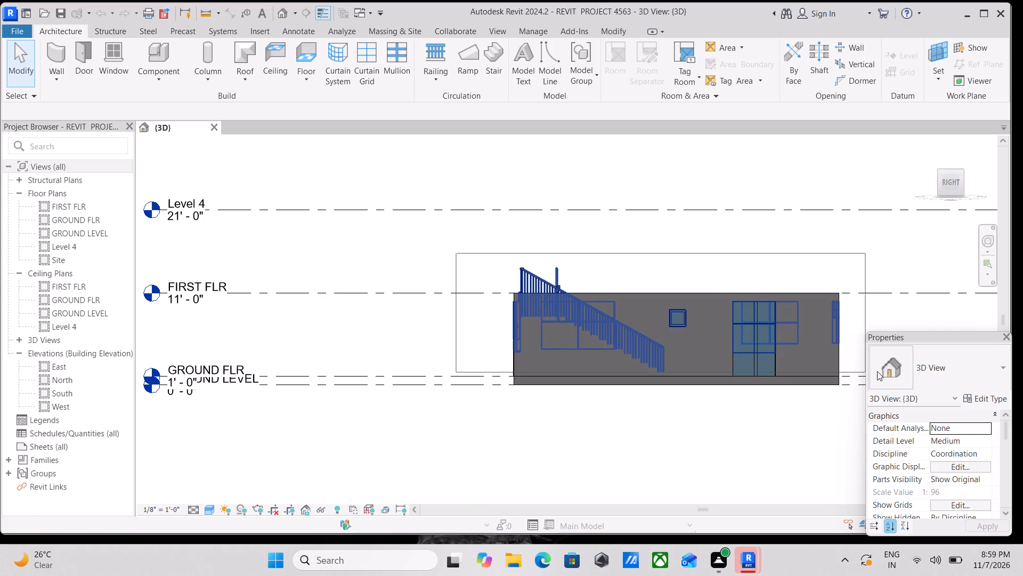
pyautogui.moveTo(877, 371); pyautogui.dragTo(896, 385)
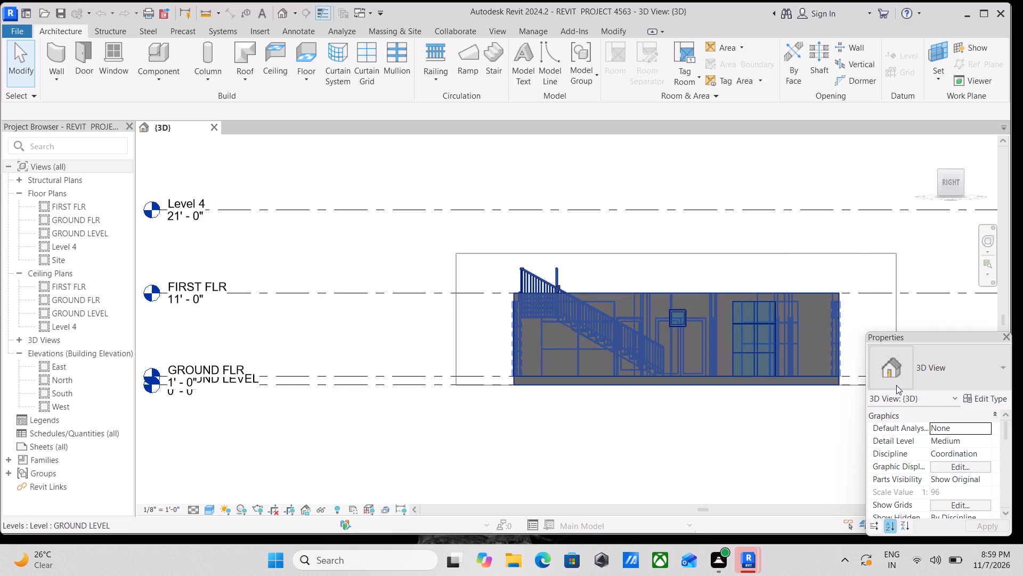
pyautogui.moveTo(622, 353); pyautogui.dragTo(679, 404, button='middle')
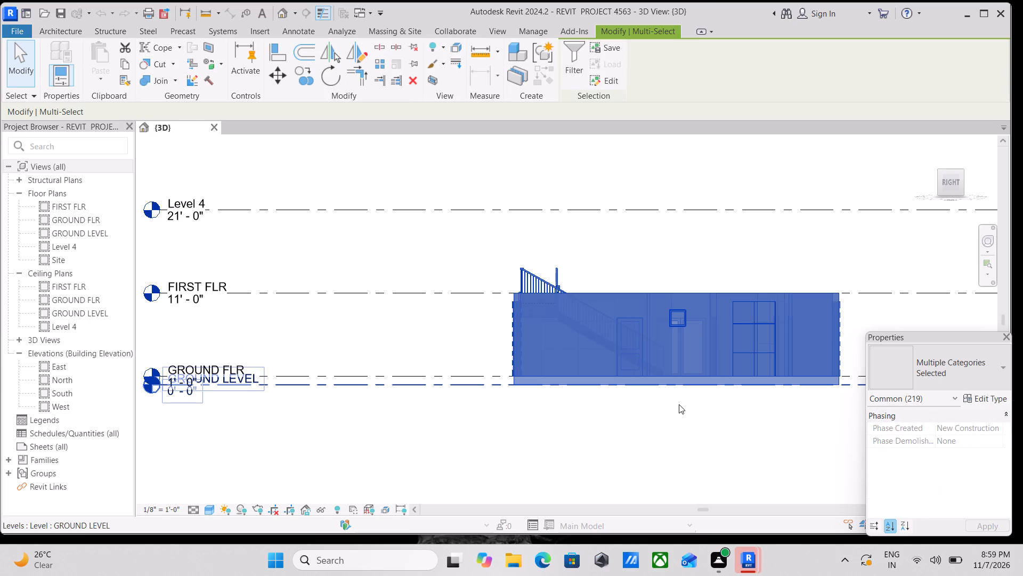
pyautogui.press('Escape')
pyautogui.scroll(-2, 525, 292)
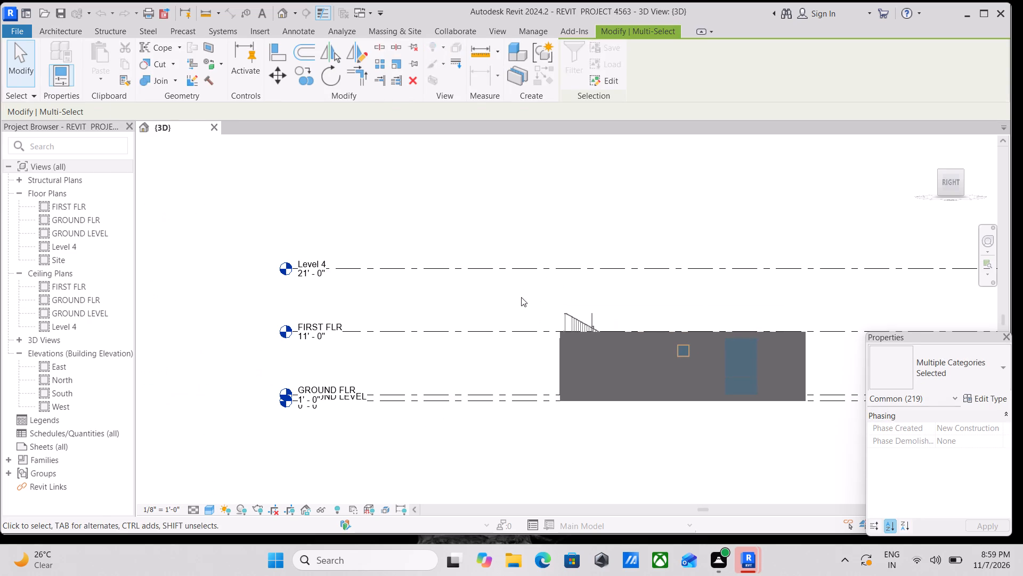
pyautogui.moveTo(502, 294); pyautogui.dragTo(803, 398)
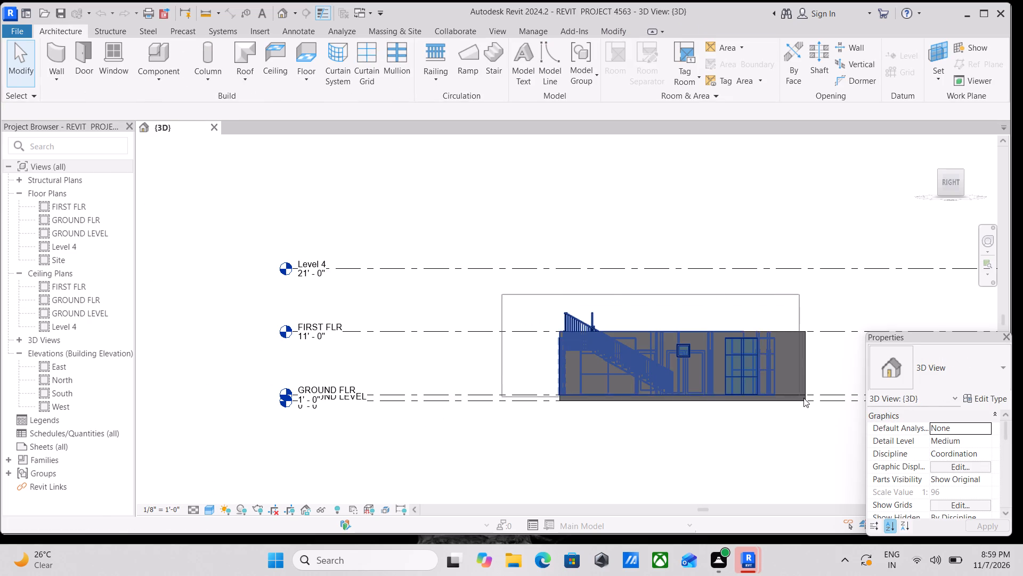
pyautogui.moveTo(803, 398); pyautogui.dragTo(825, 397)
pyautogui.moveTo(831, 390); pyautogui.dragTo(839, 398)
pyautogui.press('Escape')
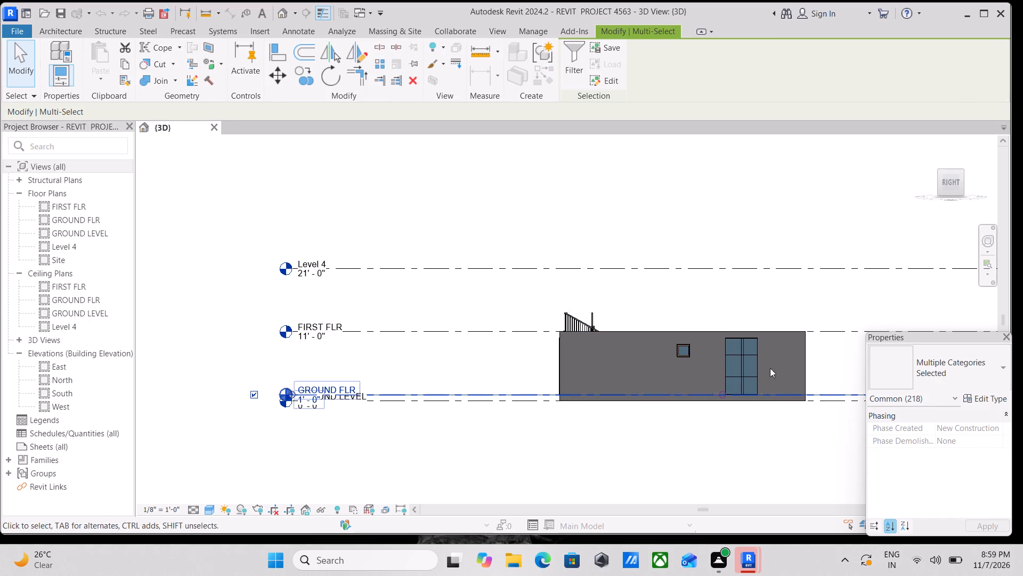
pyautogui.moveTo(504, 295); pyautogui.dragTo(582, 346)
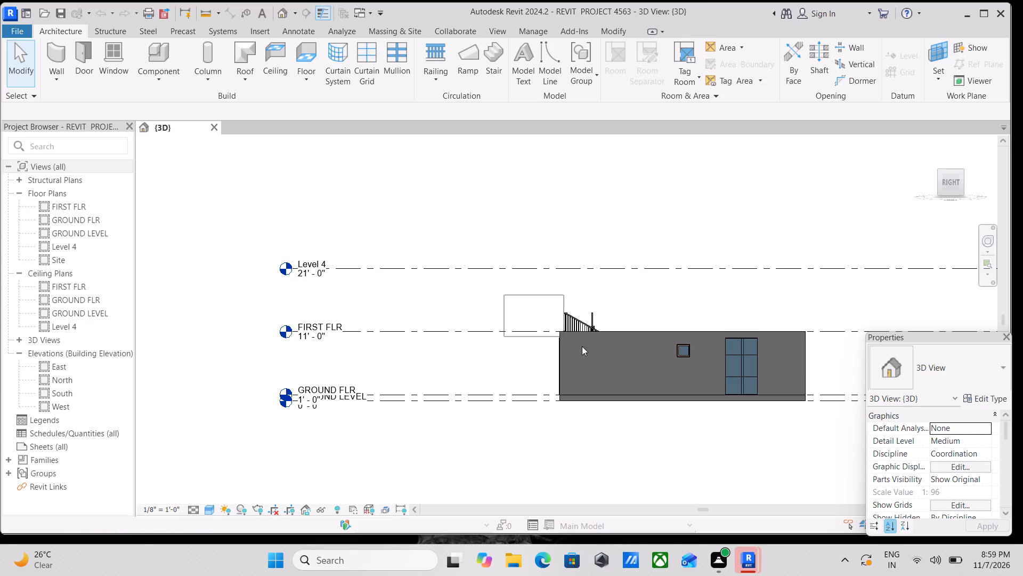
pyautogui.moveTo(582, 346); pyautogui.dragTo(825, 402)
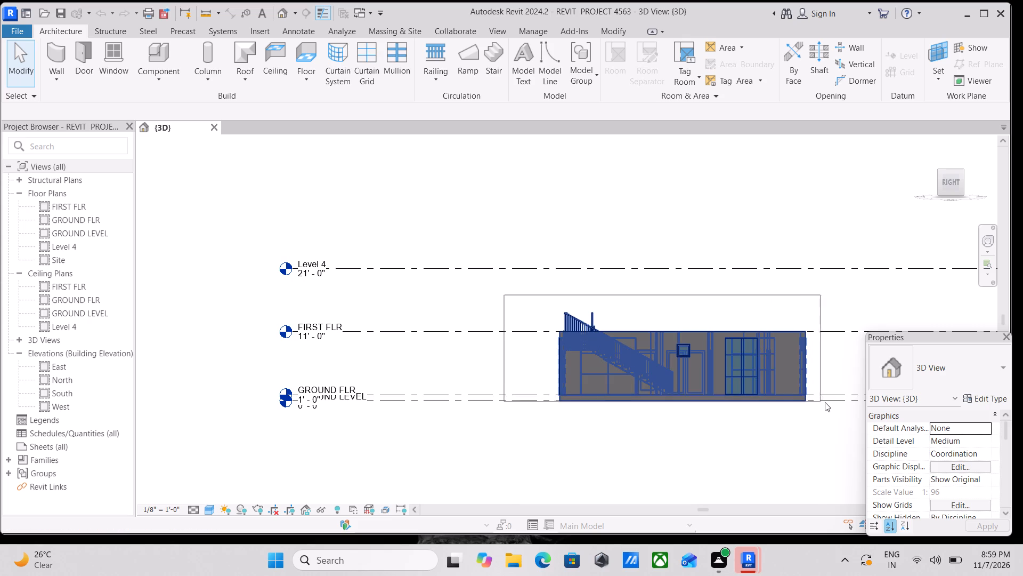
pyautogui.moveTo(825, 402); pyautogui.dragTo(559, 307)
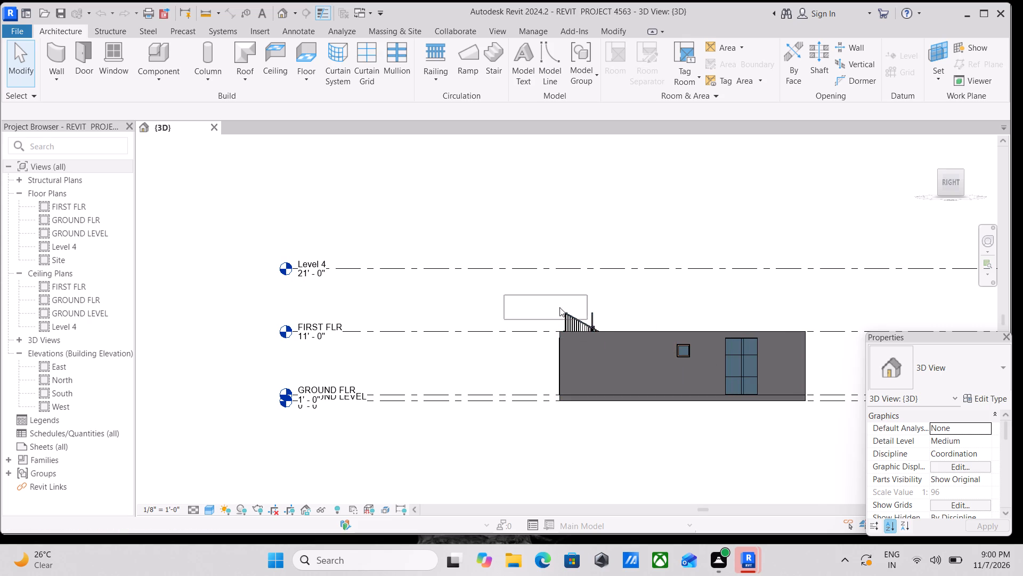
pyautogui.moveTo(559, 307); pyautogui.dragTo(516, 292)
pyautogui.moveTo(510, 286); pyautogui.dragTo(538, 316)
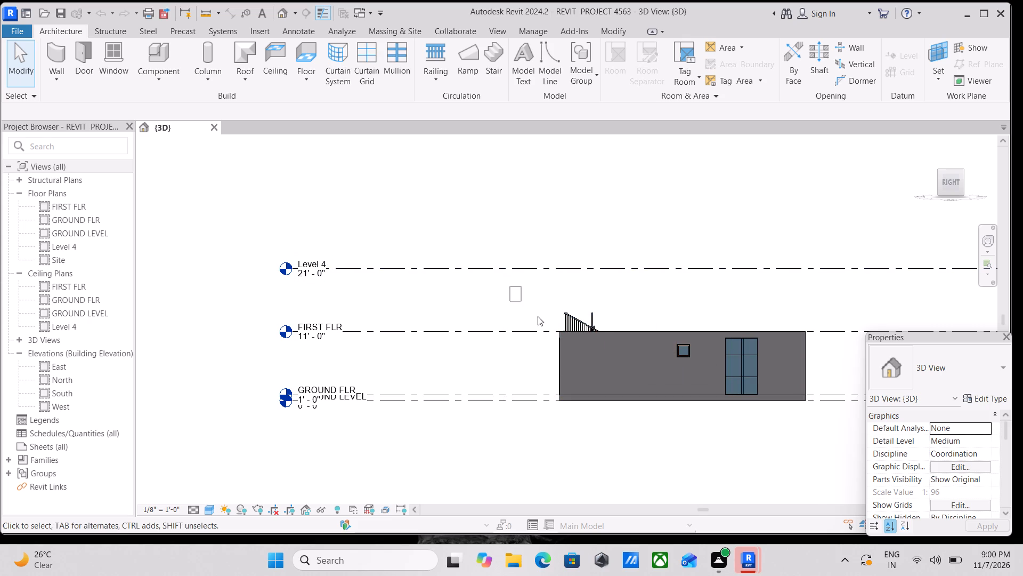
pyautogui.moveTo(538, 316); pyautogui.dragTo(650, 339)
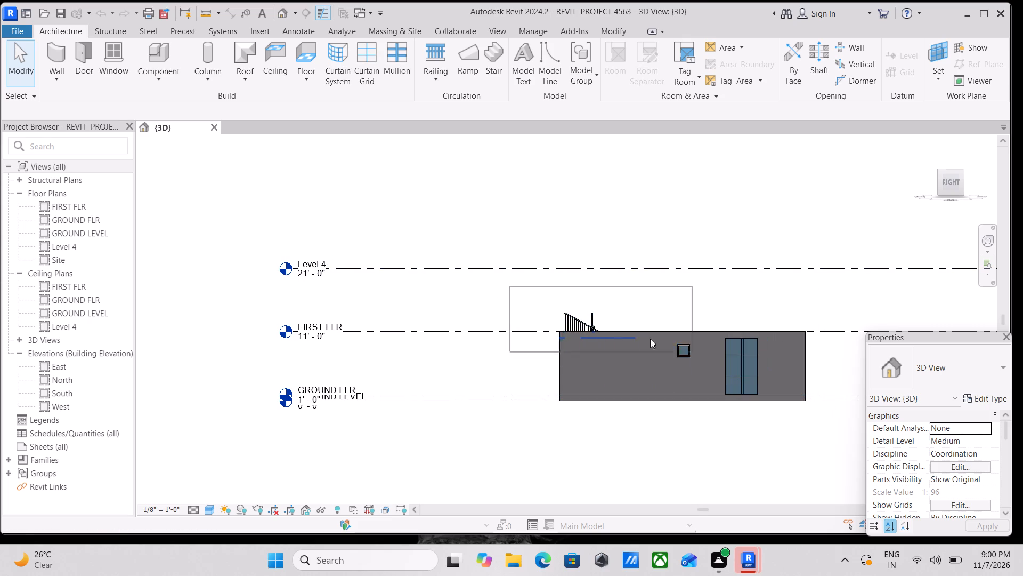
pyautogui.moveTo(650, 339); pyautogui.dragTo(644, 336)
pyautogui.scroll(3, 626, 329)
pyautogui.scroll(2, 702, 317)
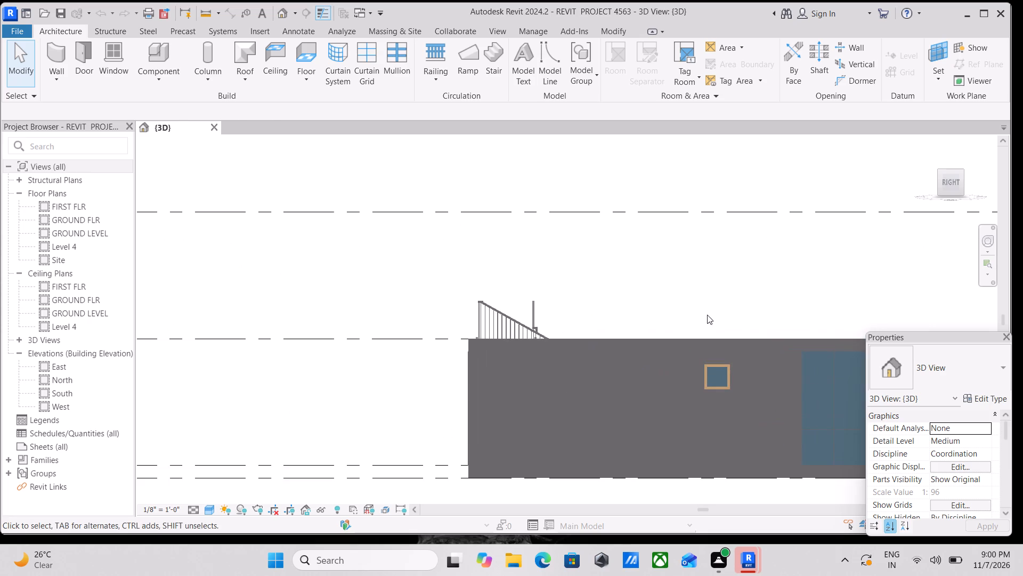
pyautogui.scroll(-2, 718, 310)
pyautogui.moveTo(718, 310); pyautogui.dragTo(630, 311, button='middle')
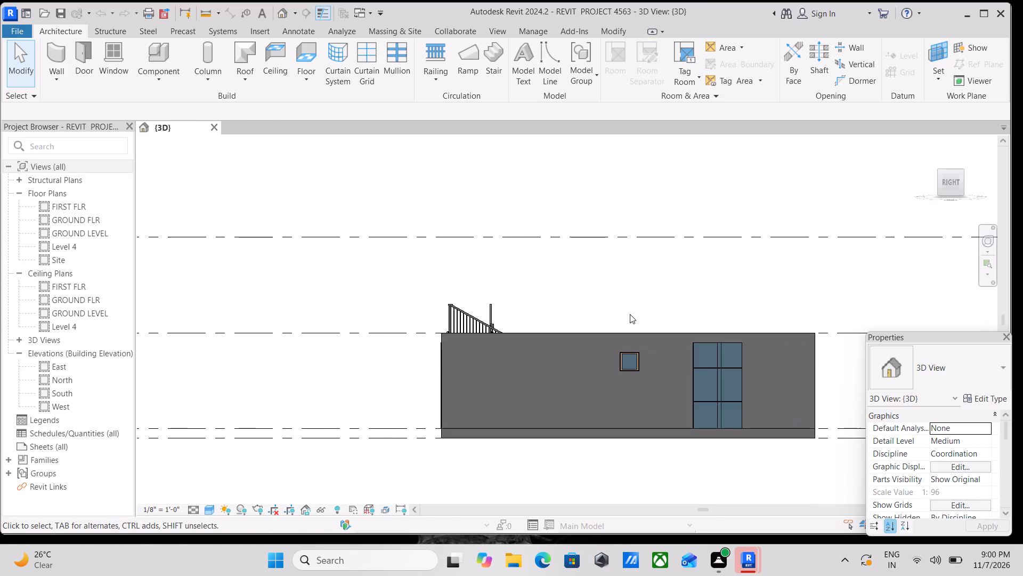
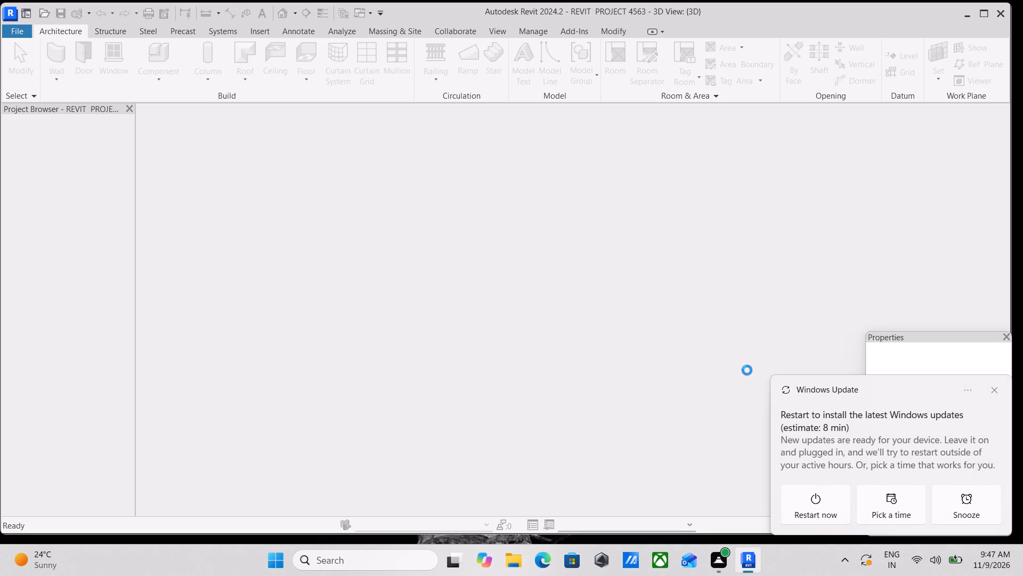
# Dismiss the Windows Update restart notification without restarting the computer.
pyautogui.click(995, 388)
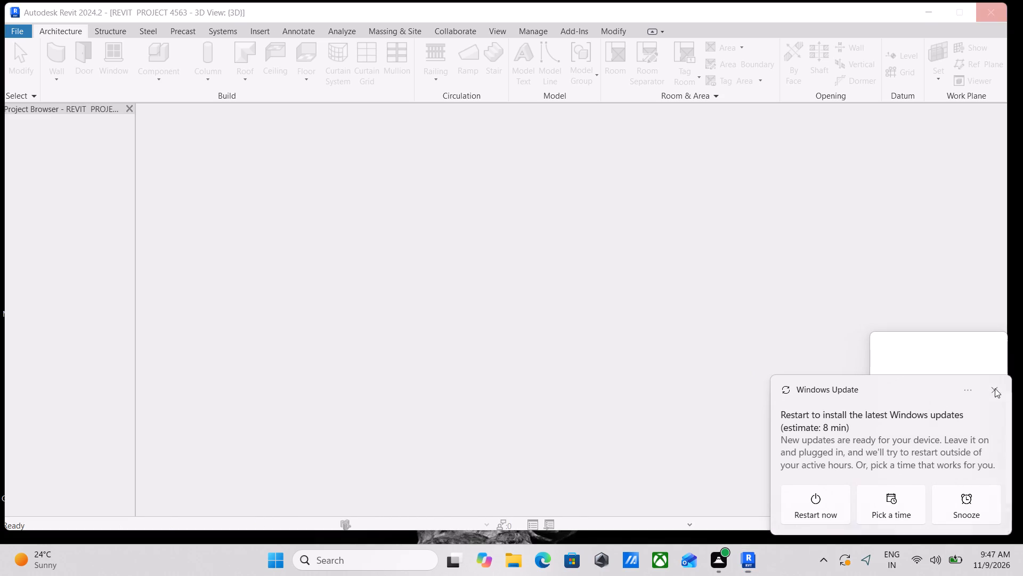
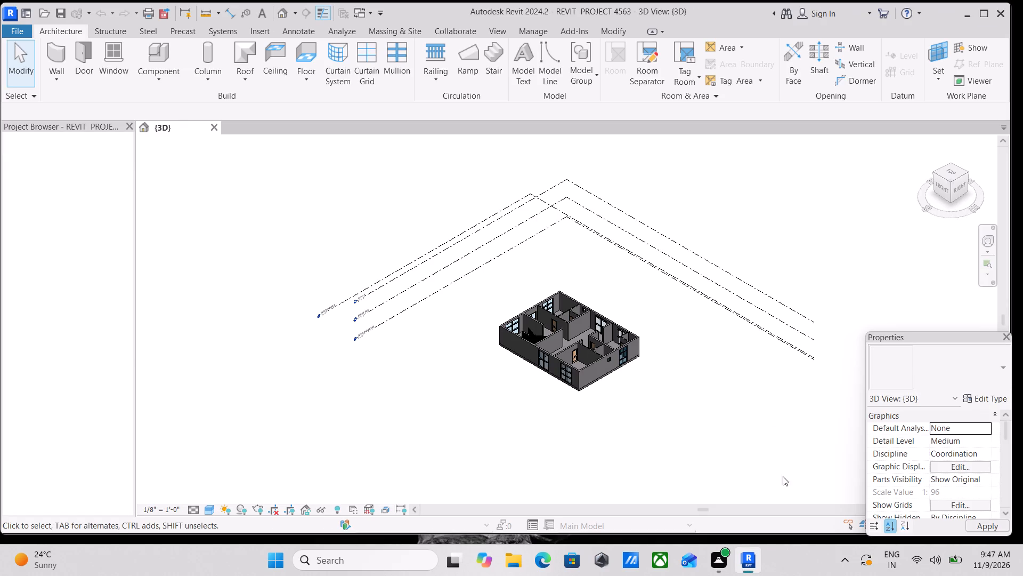
# Examine the house model in 3D from above and from its right and back sides.
pyautogui.scroll(3, 645, 297)
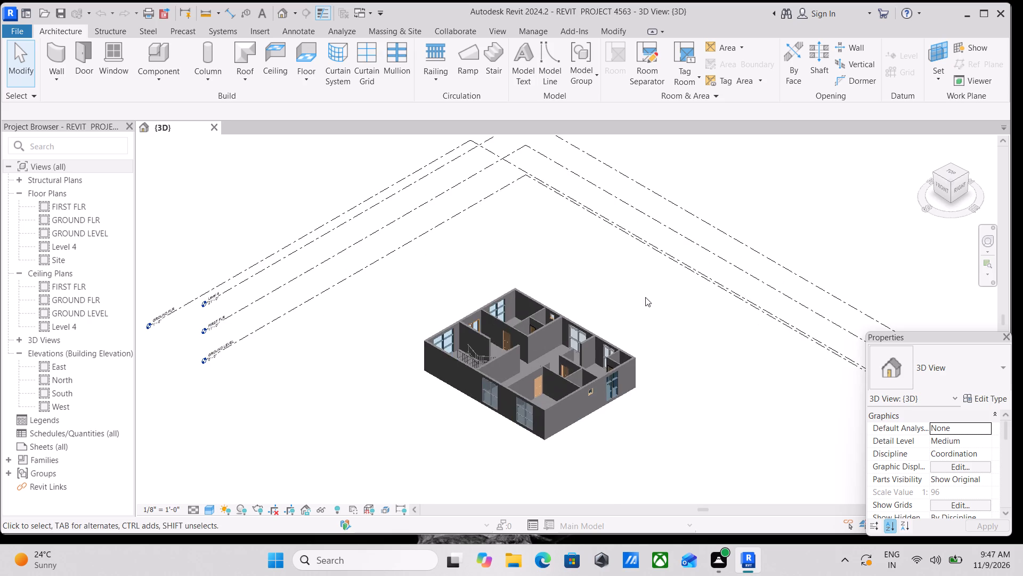
pyautogui.scroll(5, 561, 356)
pyautogui.scroll(3, 428, 364)
pyautogui.scroll(-6, 437, 360)
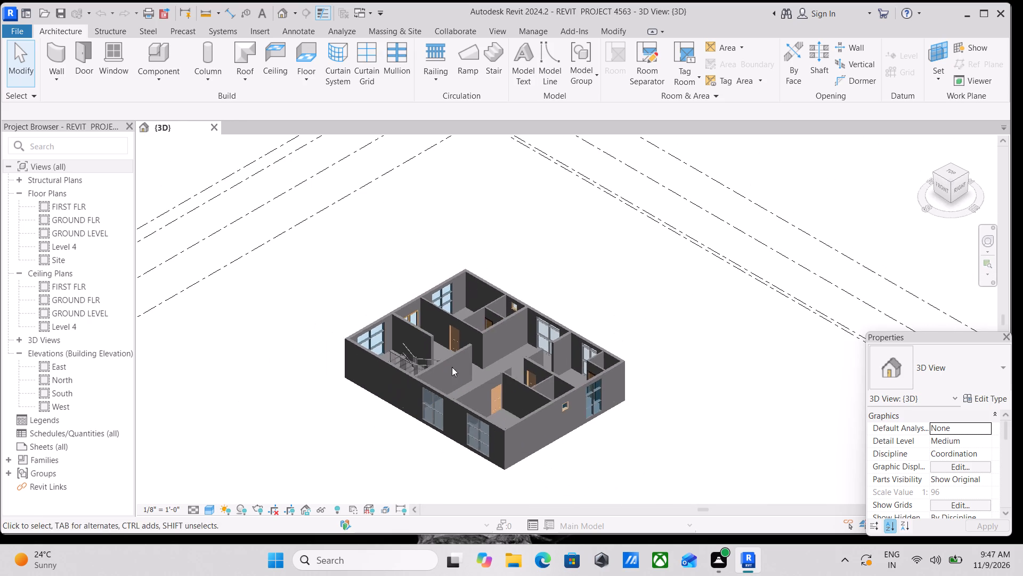
pyautogui.keyDown('shift'); pyautogui.moveTo(523, 397); pyautogui.dragTo(687, 225, button='middle'); pyautogui.keyUp('shift')
pyautogui.keyDown('shift'); pyautogui.moveTo(638, 336); pyautogui.dragTo(259, 299, button='middle'); pyautogui.keyUp('shift')
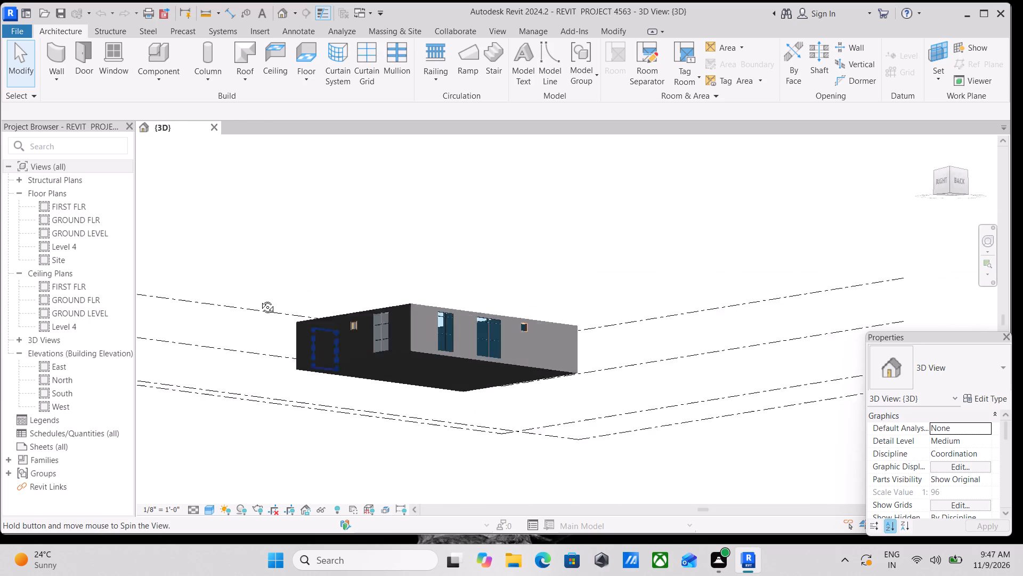
pyautogui.keyDown('shift'); pyautogui.moveTo(259, 299); pyautogui.dragTo(322, 425, button='middle'); pyautogui.keyUp('shift')
pyautogui.keyDown('shift'); pyautogui.moveTo(347, 395); pyautogui.dragTo(465, 424, button='middle'); pyautogui.keyUp('shift')
pyautogui.scroll(-4, 472, 306)
pyautogui.keyDown('shift'); pyautogui.moveTo(472, 306); pyautogui.dragTo(474, 366, button='middle'); pyautogui.keyUp('shift')
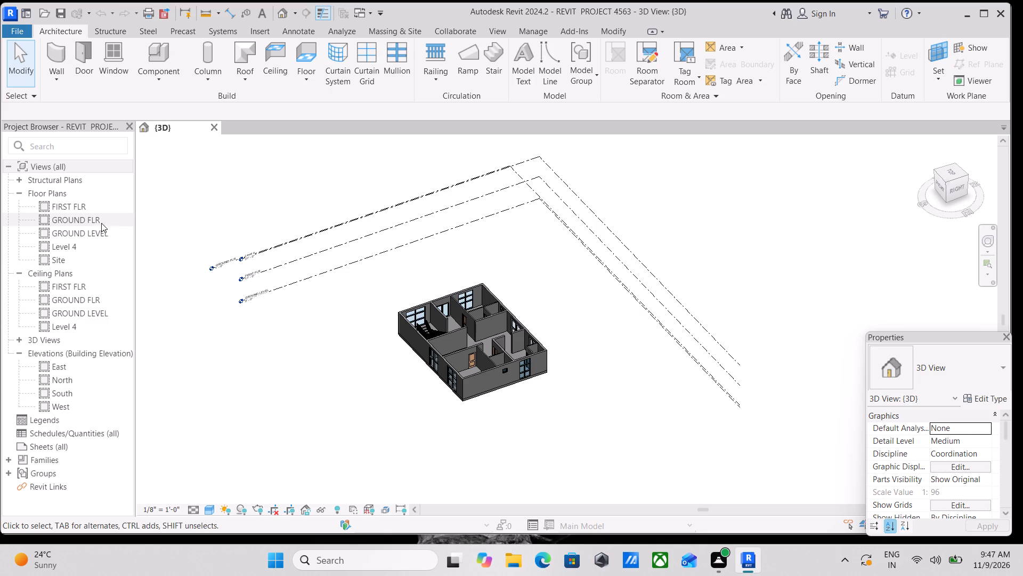
# Open the GROUND FLR floor plan and study the 2D first floor plan in the reference image against the ground floor plan.
pyautogui.doubleClick(64, 218)
pyautogui.scroll(4, 555, 317)
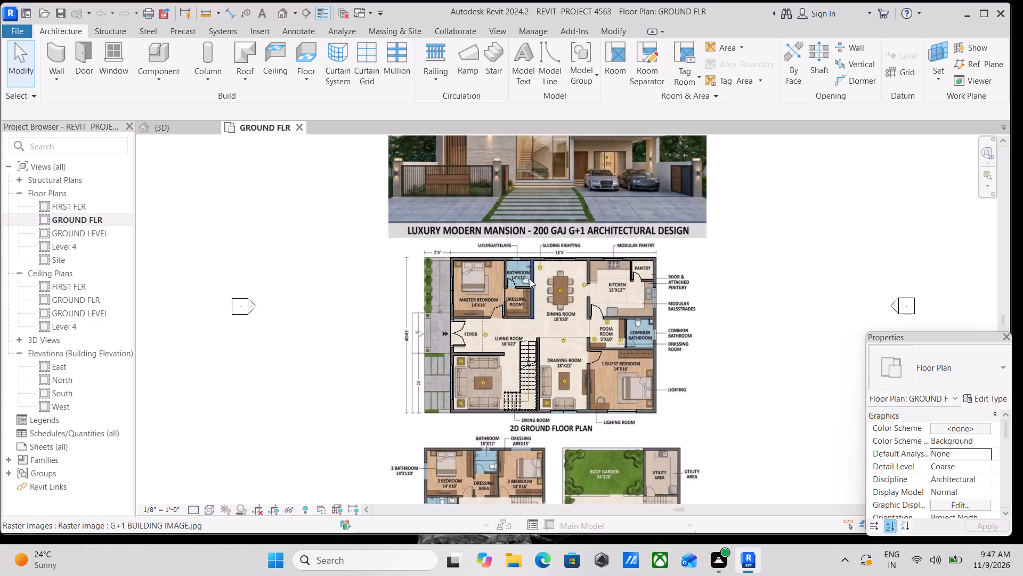
pyautogui.scroll(1, 513, 271)
pyautogui.moveTo(511, 278); pyautogui.dragTo(497, 332, button='middle')
pyautogui.scroll(1, 497, 332)
pyautogui.scroll(-3, 491, 240)
pyautogui.scroll(-4, 506, 316)
pyautogui.moveTo(505, 325); pyautogui.dragTo(533, 237, button='middle')
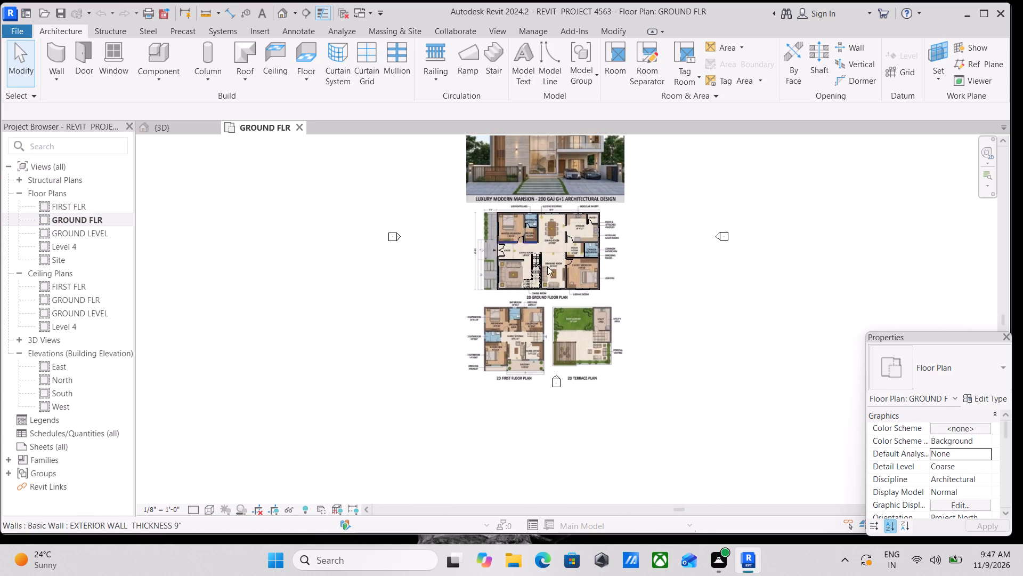
pyautogui.scroll(8, 558, 306)
pyautogui.scroll(1, 476, 290)
pyautogui.moveTo(488, 273); pyautogui.dragTo(511, 400, button='middle')
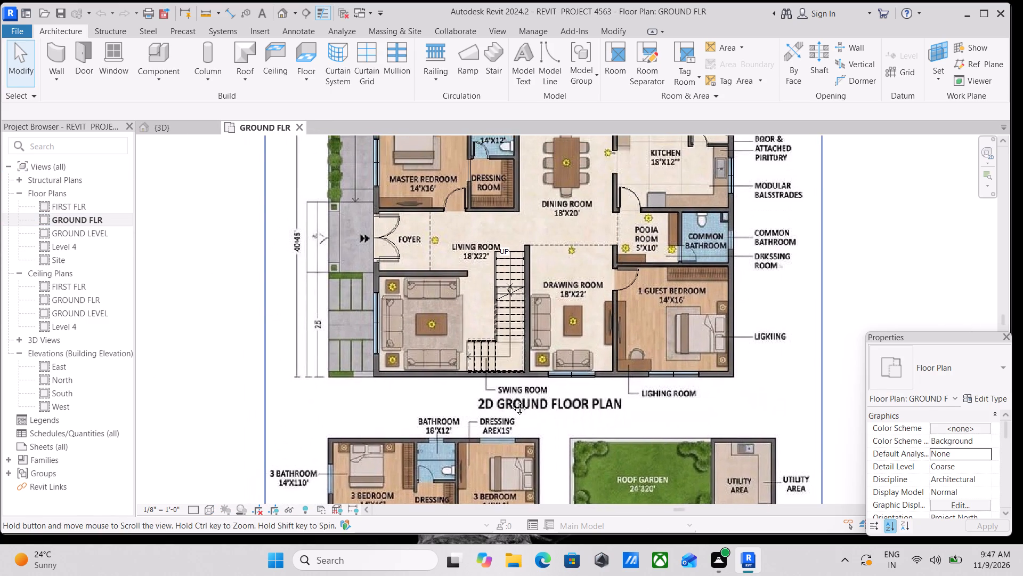
pyautogui.moveTo(511, 400); pyautogui.dragTo(527, 443, button='middle')
pyautogui.scroll(-2, 533, 318)
pyautogui.moveTo(540, 347); pyautogui.dragTo(562, 262, button='middle')
pyautogui.scroll(2, 437, 472)
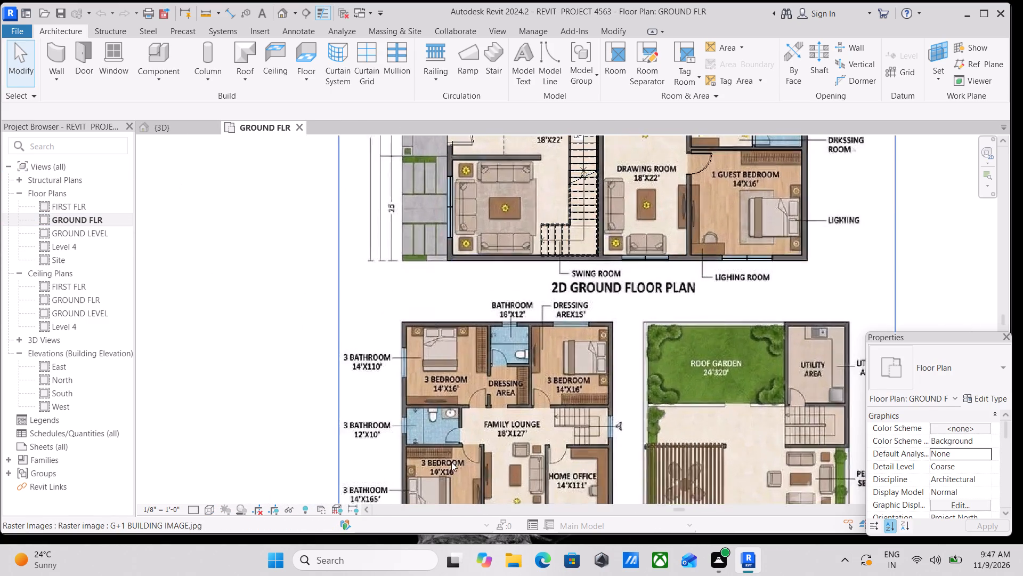
pyautogui.scroll(2, 451, 462)
pyautogui.scroll(-1, 501, 341)
pyautogui.scroll(2, 498, 342)
pyautogui.scroll(3, 442, 386)
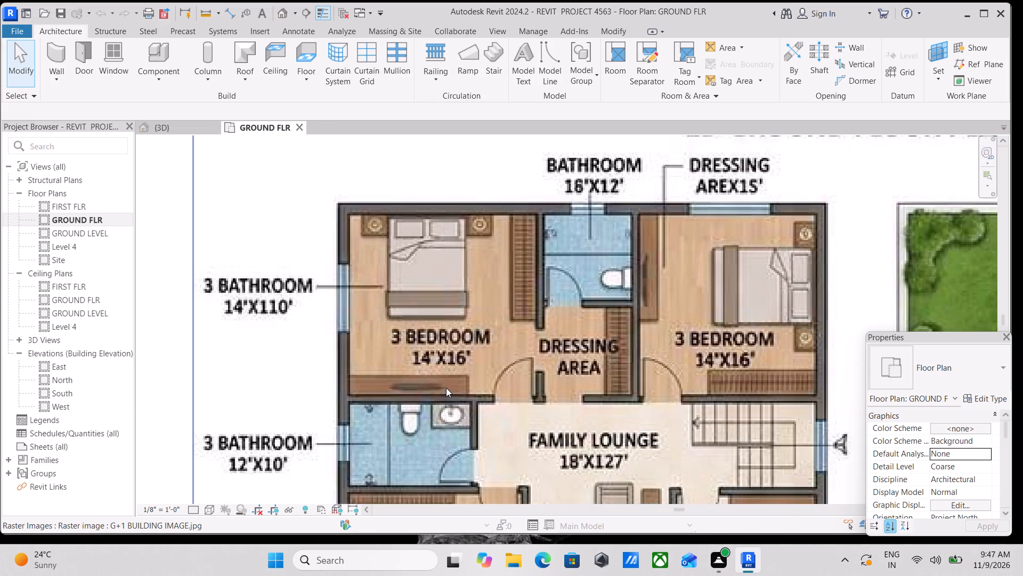
pyautogui.scroll(-7, 446, 388)
pyautogui.moveTo(525, 370); pyautogui.dragTo(526, 431, button='middle')
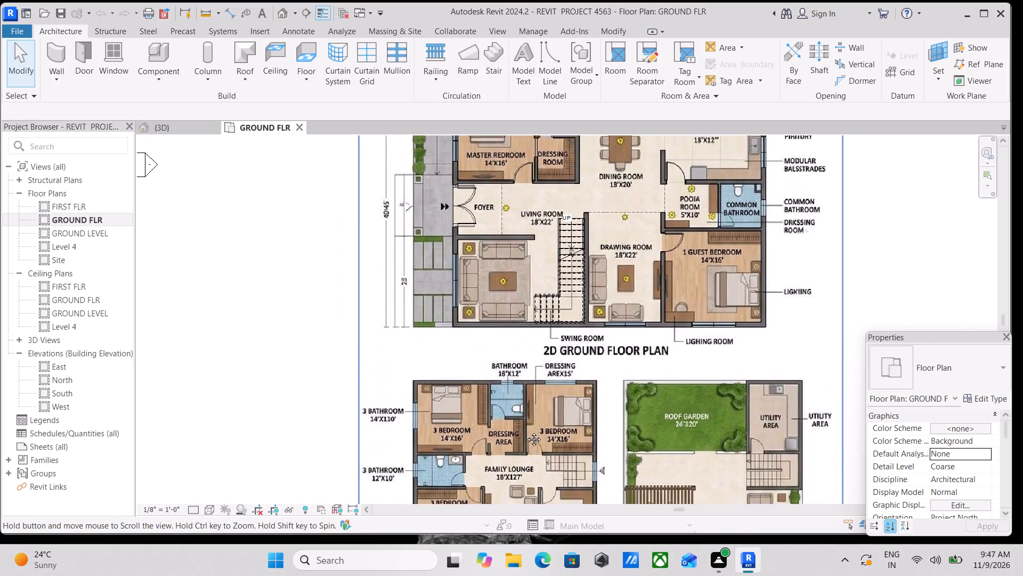
pyautogui.moveTo(526, 431); pyautogui.dragTo(524, 338, button='middle')
pyautogui.scroll(-1, 556, 412)
pyautogui.scroll(2, 546, 433)
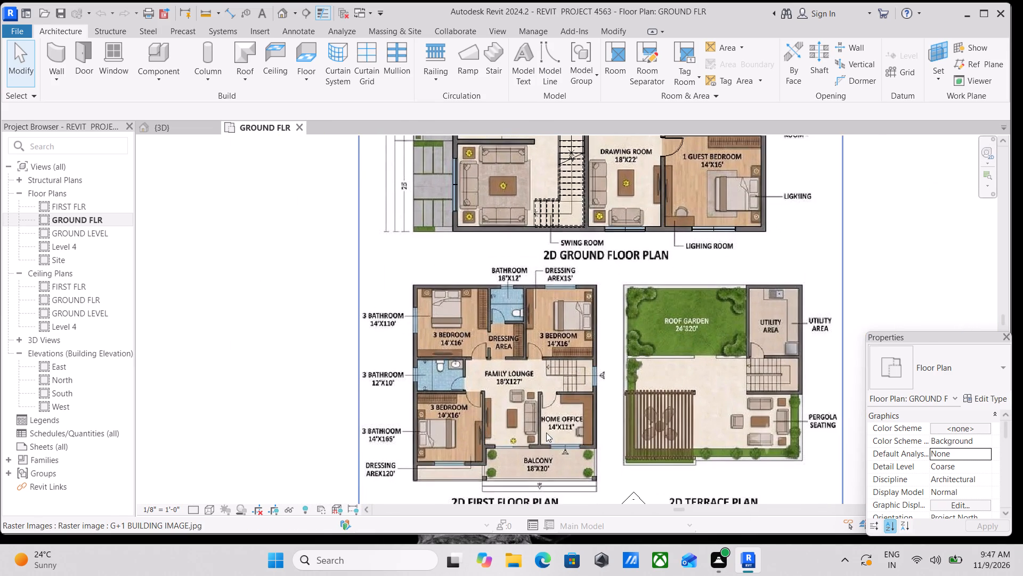
pyautogui.scroll(-4, 553, 456)
pyautogui.scroll(1, 581, 452)
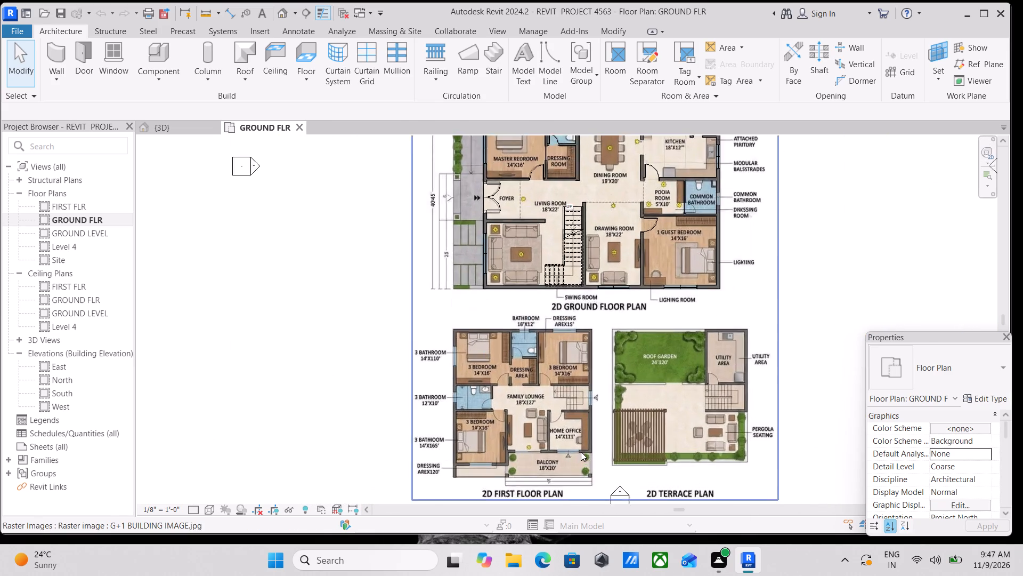
pyautogui.scroll(2, 581, 452)
pyautogui.scroll(-2, 581, 434)
pyautogui.moveTo(581, 434); pyautogui.dragTo(573, 460, button='middle')
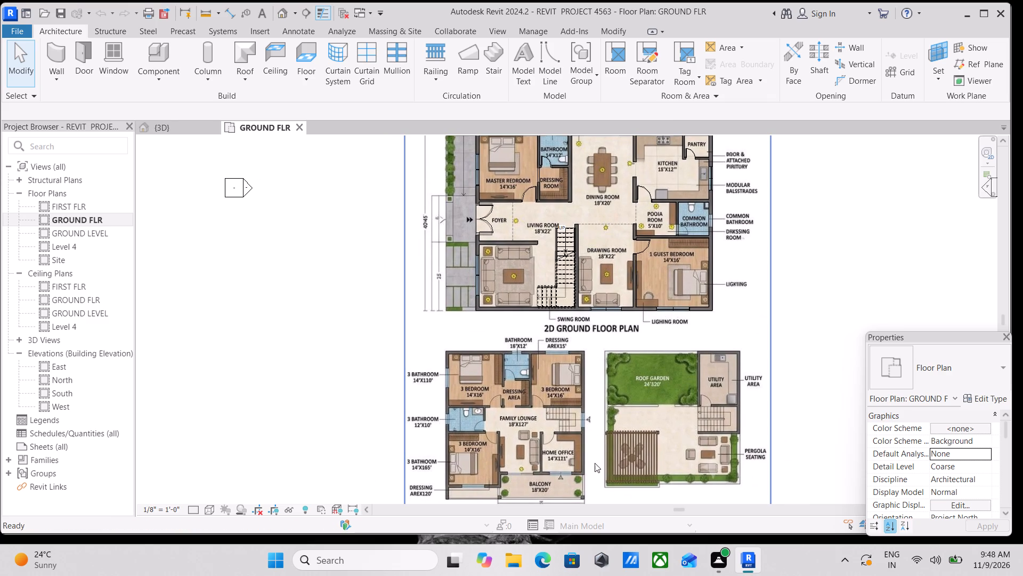
pyautogui.moveTo(583, 469); pyautogui.dragTo(601, 405, button='middle')
pyautogui.scroll(3, 602, 403)
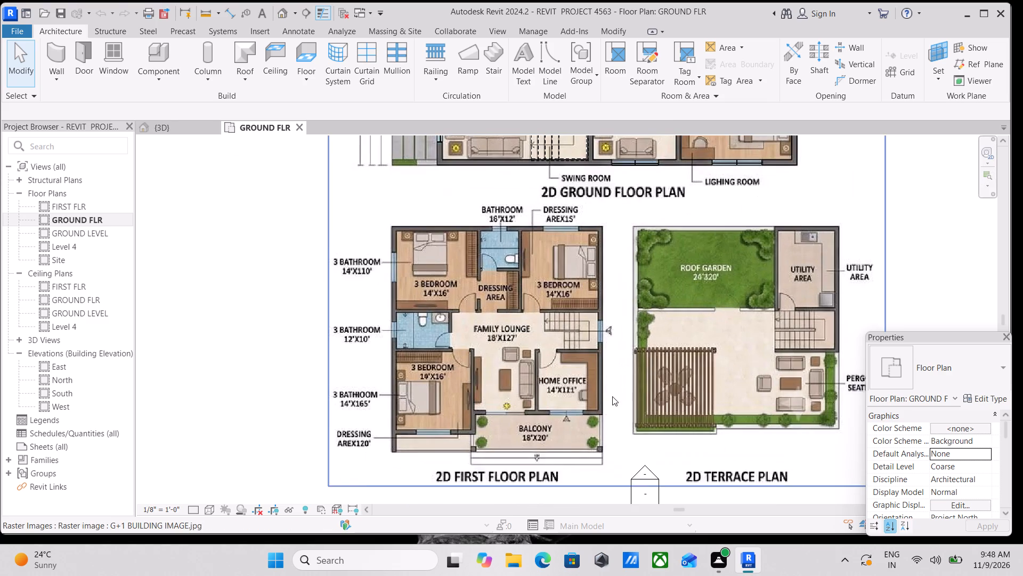
pyautogui.scroll(-1, 620, 389)
pyautogui.moveTo(607, 382); pyautogui.dragTo(594, 458, button='middle')
pyautogui.moveTo(584, 334); pyautogui.dragTo(592, 398, button='middle')
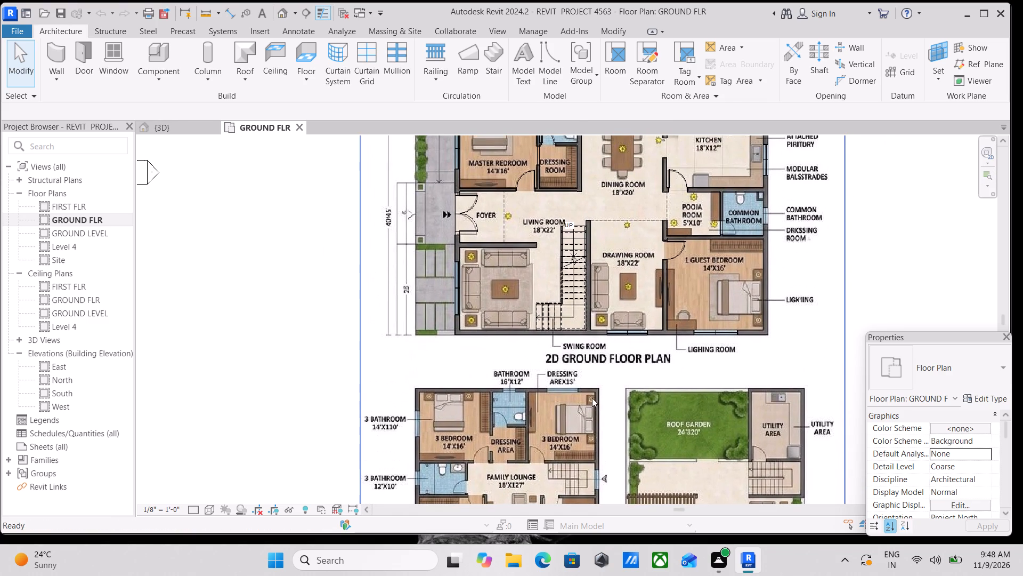
pyautogui.scroll(-3, 605, 383)
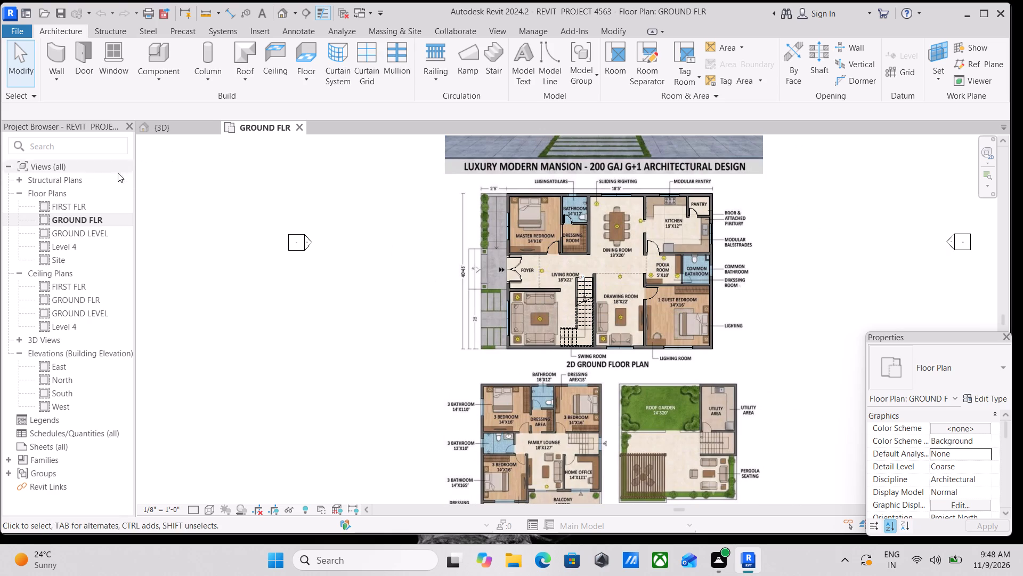
# Compare the mansion's front rendering with the ground floor, first floor and terrace plans in the reference image, including the staircase area.
pyautogui.scroll(2, 615, 290)
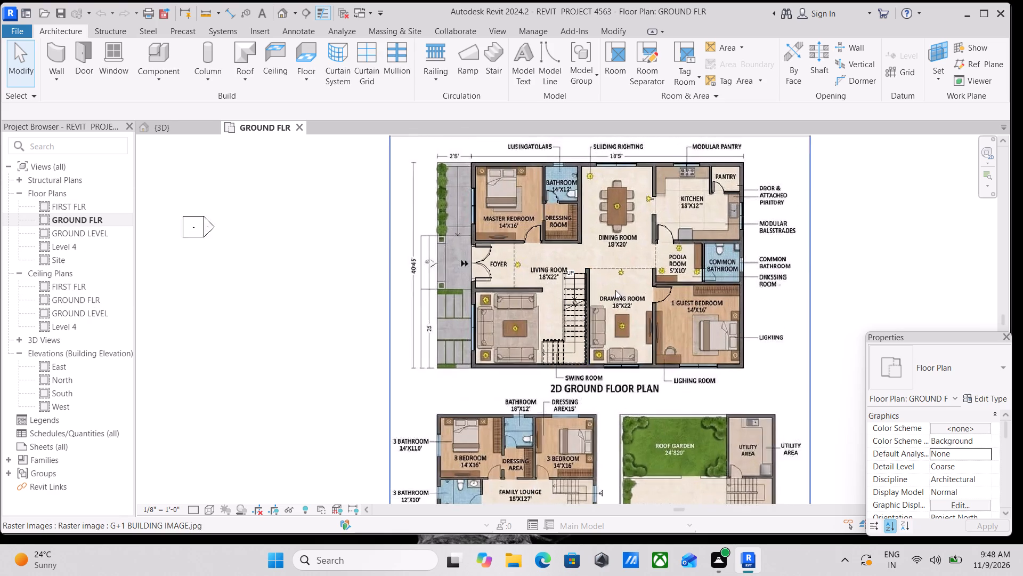
pyautogui.scroll(1, 615, 290)
pyautogui.scroll(-3, 618, 284)
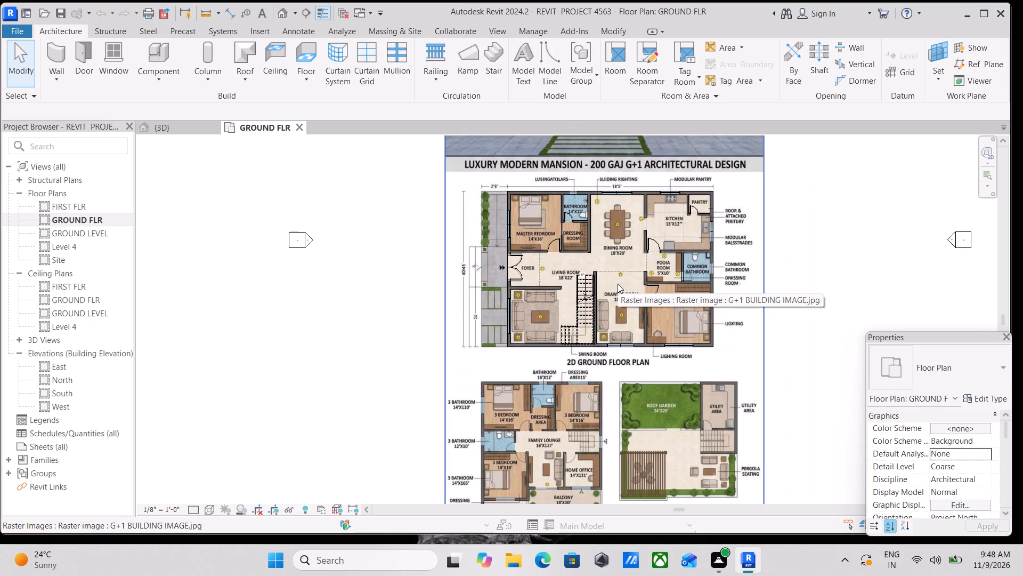
pyautogui.scroll(-2, 643, 286)
pyautogui.scroll(4, 628, 409)
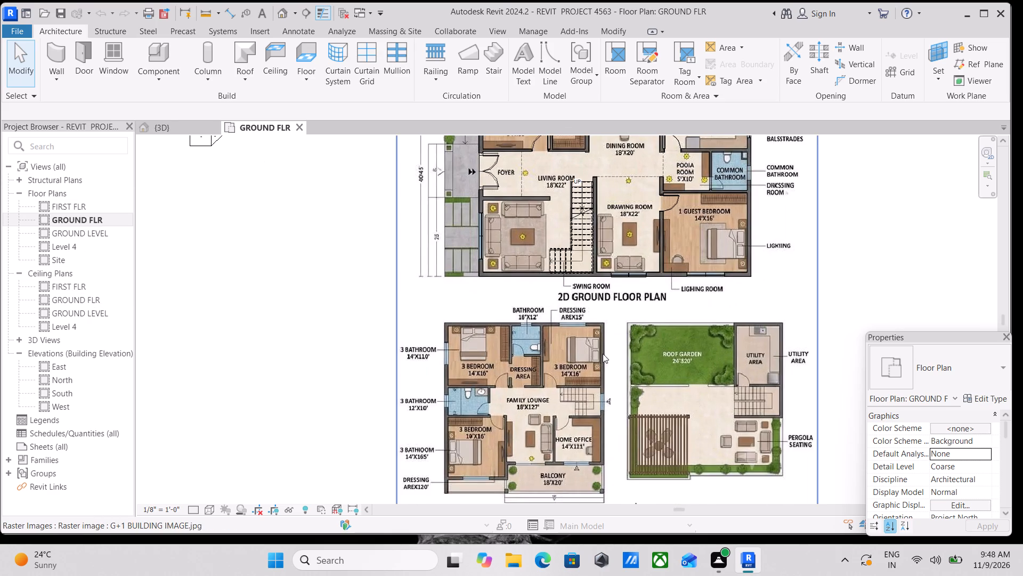
pyautogui.scroll(2, 609, 284)
pyautogui.scroll(-6, 631, 238)
pyautogui.moveTo(653, 246); pyautogui.dragTo(663, 357, button='middle')
pyautogui.scroll(-3, 652, 283)
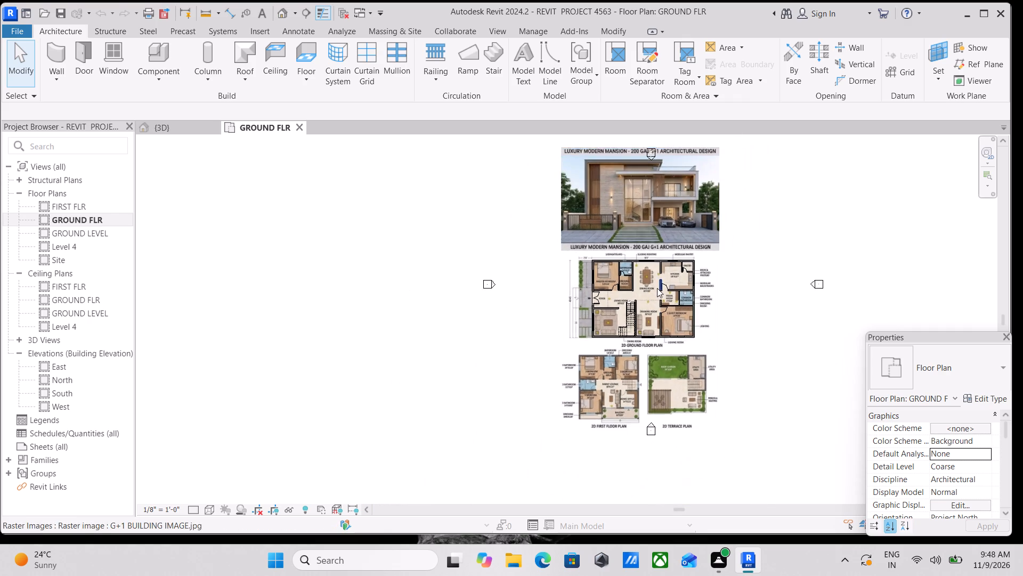
pyautogui.scroll(4, 657, 288)
pyautogui.moveTo(686, 269); pyautogui.dragTo(691, 448, button='middle')
pyautogui.scroll(2, 671, 255)
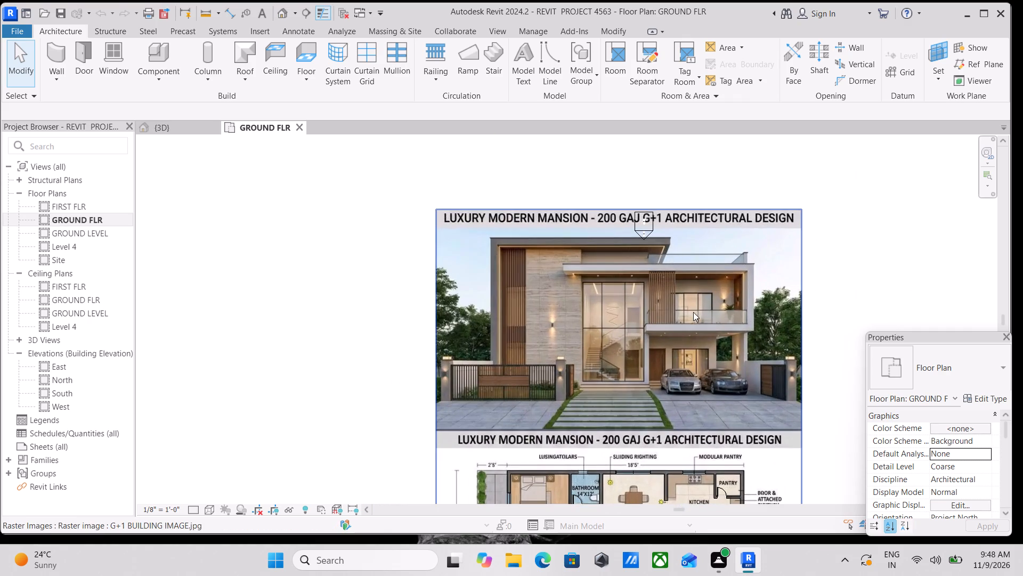
pyautogui.scroll(-3, 693, 313)
pyautogui.scroll(-1, 684, 382)
pyautogui.moveTo(684, 382); pyautogui.dragTo(657, 226, button='middle')
pyautogui.scroll(9, 659, 359)
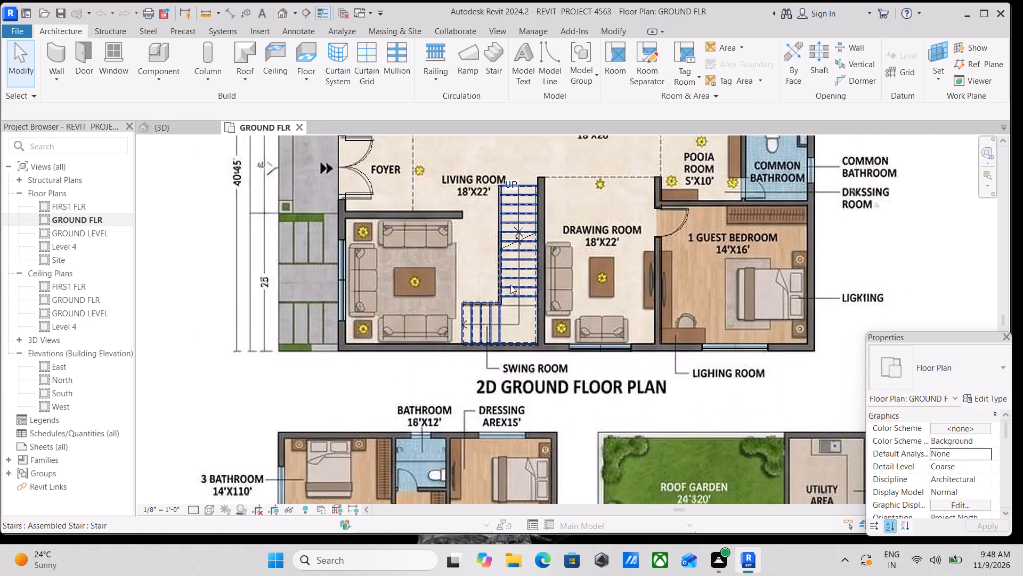
pyautogui.moveTo(510, 278); pyautogui.dragTo(520, 343, button='middle')
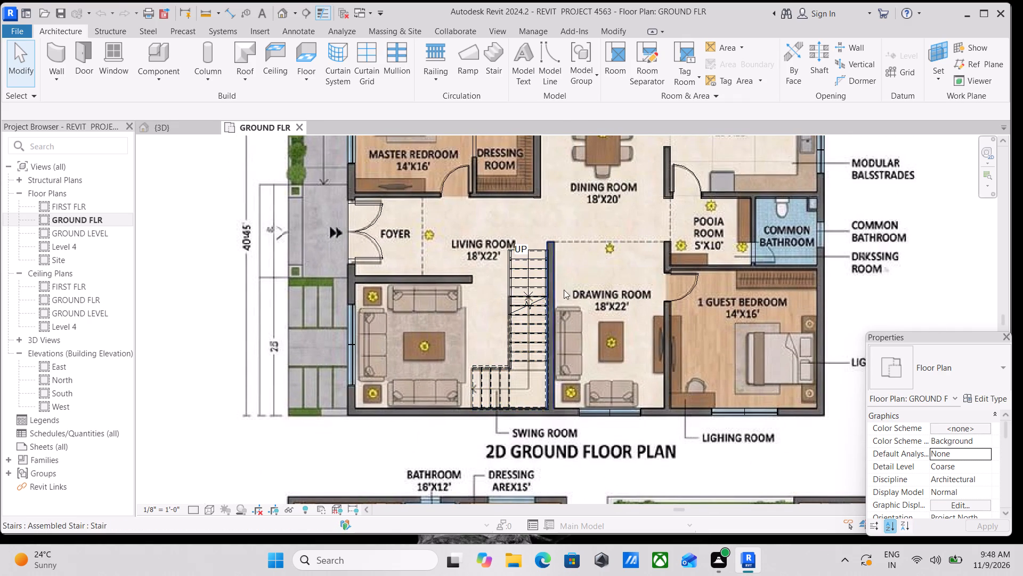
pyautogui.moveTo(600, 298); pyautogui.dragTo(592, 370, button='middle')
pyautogui.scroll(-1, 652, 269)
pyautogui.moveTo(654, 280); pyautogui.dragTo(667, 346, button='middle')
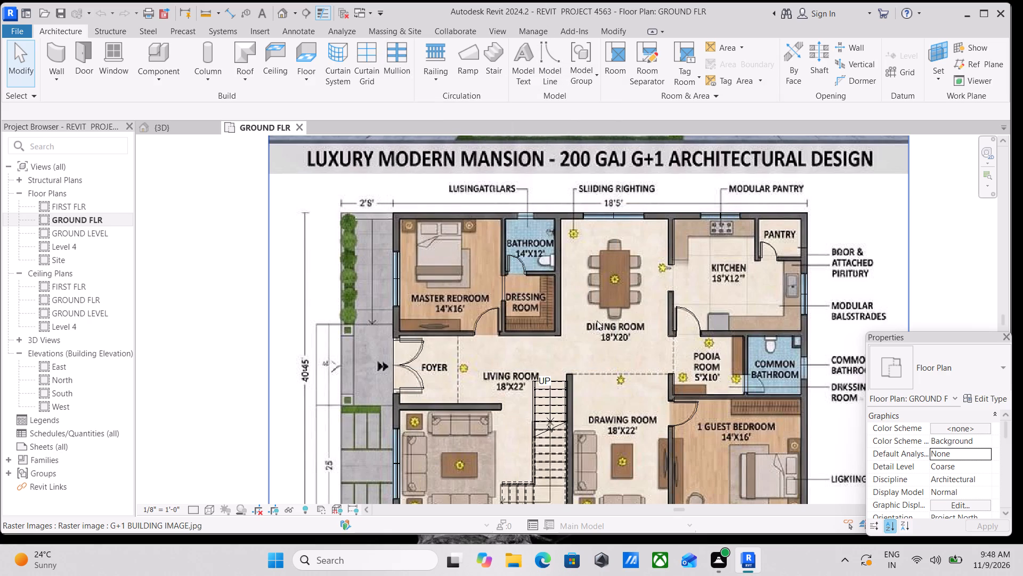
pyautogui.scroll(-4, 594, 315)
pyautogui.moveTo(635, 306); pyautogui.dragTo(662, 383, button='middle')
pyautogui.scroll(-2, 637, 229)
pyautogui.moveTo(657, 305); pyautogui.dragTo(670, 342, button='middle')
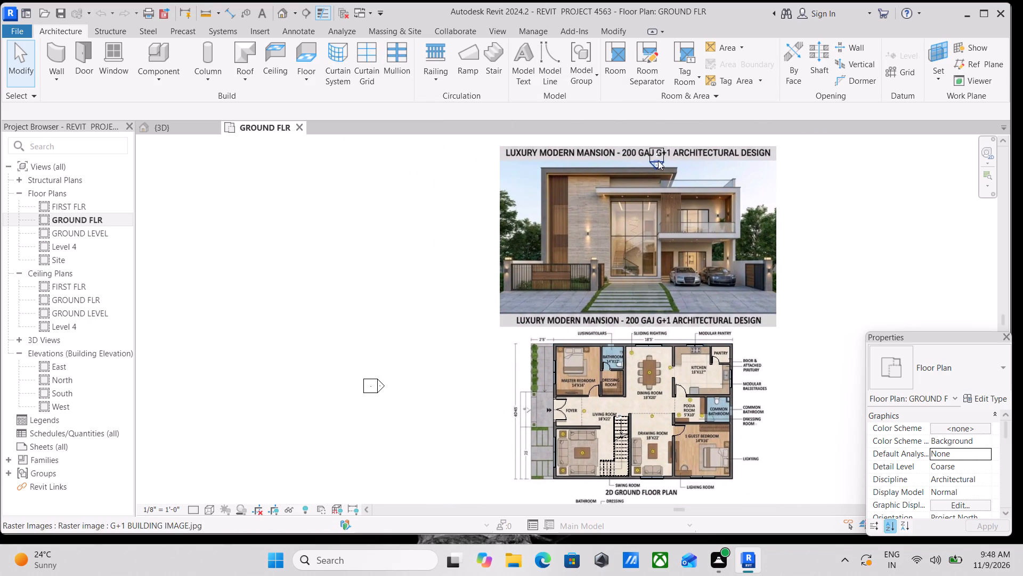
pyautogui.moveTo(660, 272); pyautogui.dragTo(671, 238, button='middle')
pyautogui.scroll(8, 716, 380)
pyautogui.scroll(-2, 651, 365)
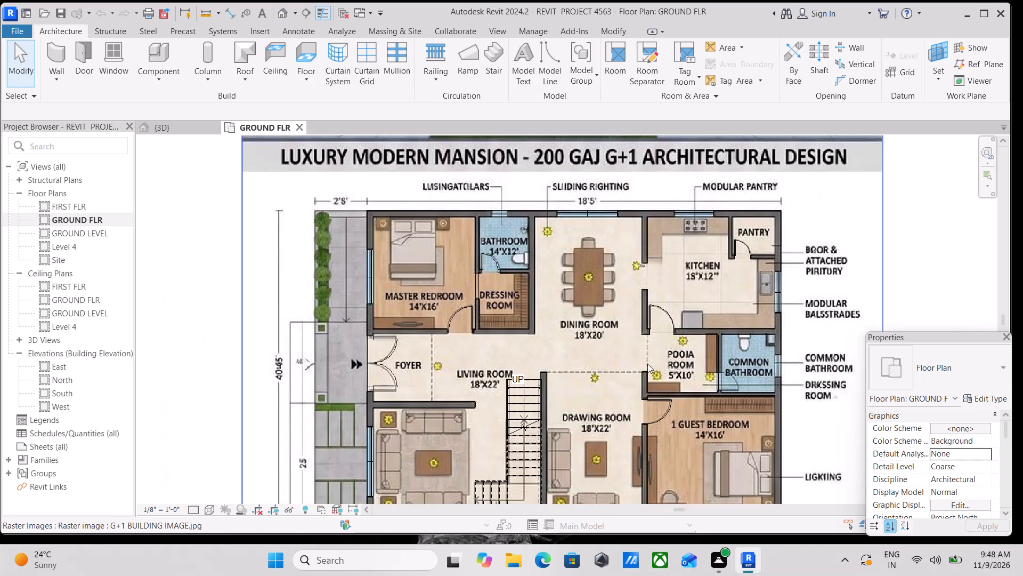
pyautogui.moveTo(649, 365); pyautogui.dragTo(659, 382, button='middle')
pyautogui.moveTo(482, 319); pyautogui.dragTo(508, 325, button='middle')
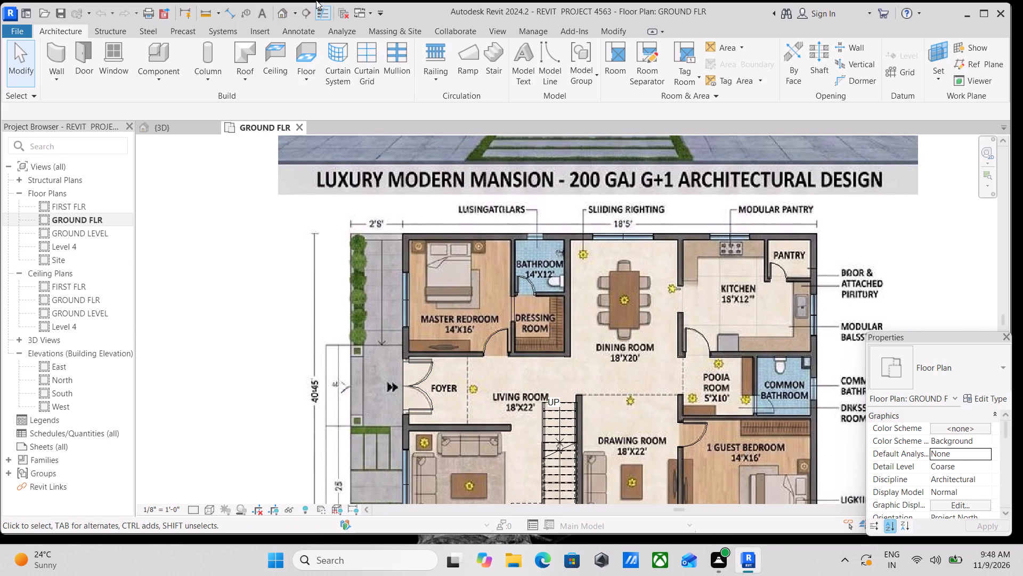
# Return to the 3D view and inspect the house interior, staircase and straight-on Left elevation against the level lines.
pyautogui.click(279, 13)
pyautogui.scroll(4, 424, 324)
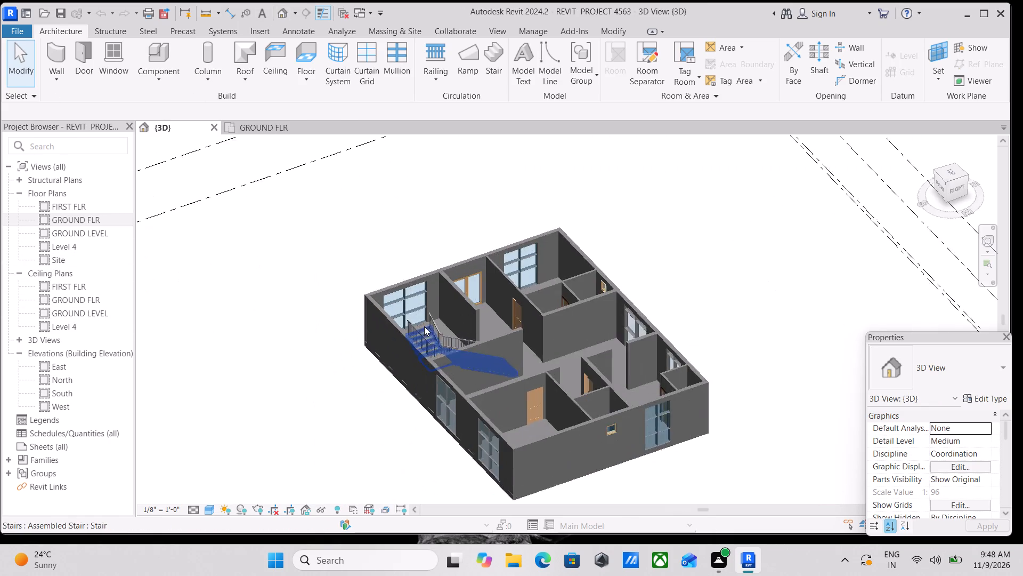
pyautogui.scroll(6, 424, 326)
pyautogui.moveTo(498, 332); pyautogui.dragTo(501, 248, button='middle')
pyautogui.scroll(1, 498, 324)
pyautogui.keyDown('shift'); pyautogui.moveTo(590, 378); pyautogui.dragTo(579, 355, button='middle'); pyautogui.keyUp('shift')
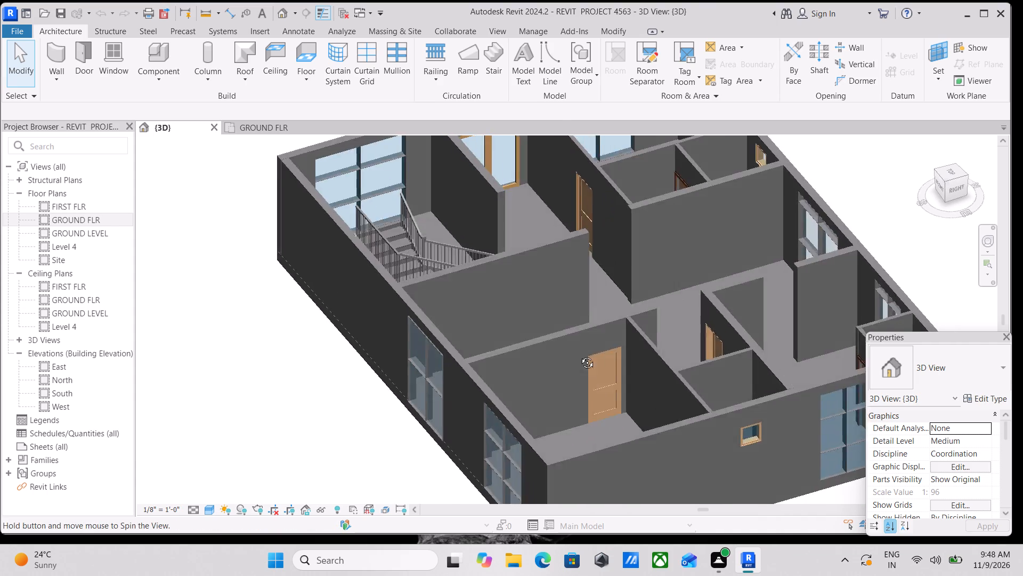
pyautogui.keyDown('shift'); pyautogui.moveTo(579, 355); pyautogui.dragTo(546, 217, button='middle'); pyautogui.keyUp('shift')
pyautogui.keyDown('shift'); pyautogui.moveTo(636, 304); pyautogui.dragTo(851, 306, button='middle'); pyautogui.keyUp('shift')
pyautogui.keyDown('shift'); pyautogui.moveTo(672, 294); pyautogui.dragTo(814, 325, button='middle'); pyautogui.keyUp('shift')
pyautogui.click(953, 182)
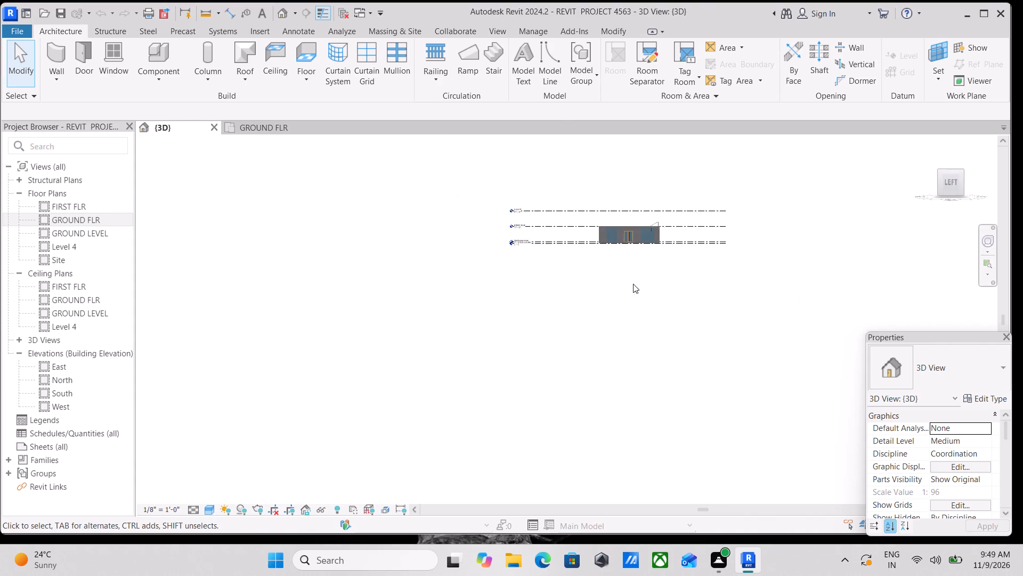
pyautogui.scroll(4, 608, 284)
pyautogui.scroll(11, 579, 334)
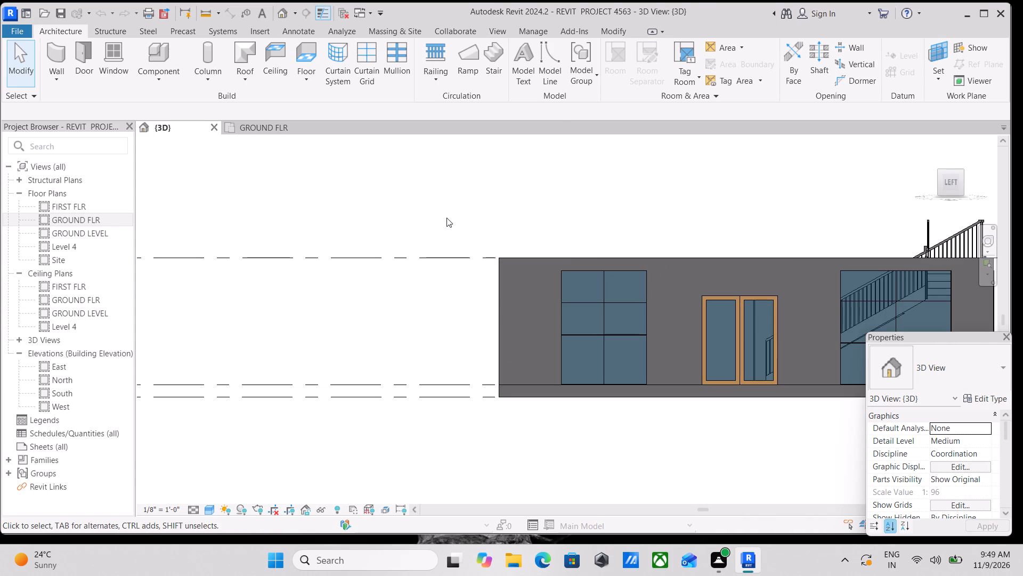
pyautogui.scroll(-3, 446, 218)
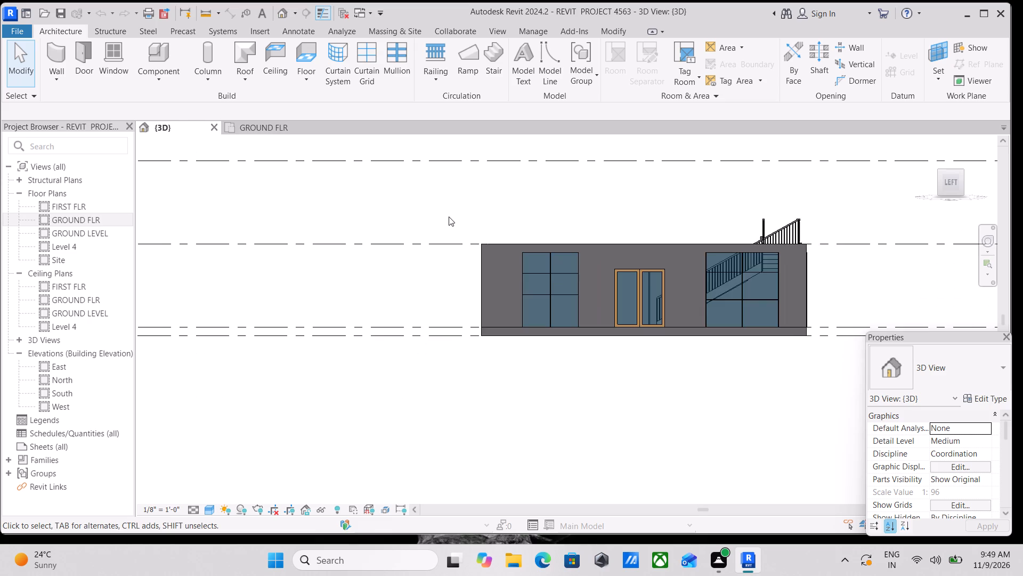
pyautogui.scroll(-1, 505, 255)
pyautogui.moveTo(431, 196); pyautogui.dragTo(444, 207)
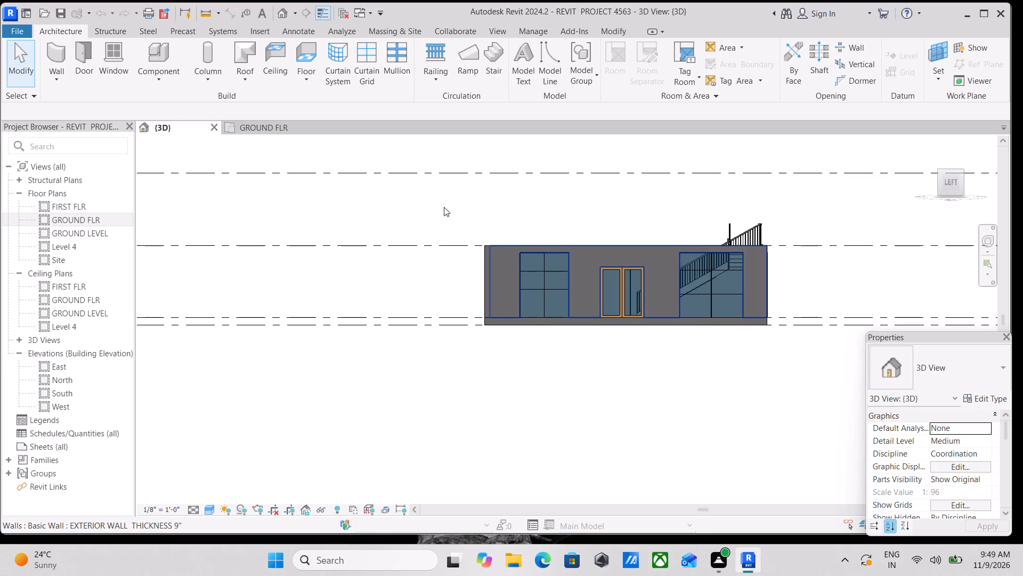
pyautogui.moveTo(444, 207); pyautogui.dragTo(448, 210)
pyautogui.scroll(-5, 459, 202)
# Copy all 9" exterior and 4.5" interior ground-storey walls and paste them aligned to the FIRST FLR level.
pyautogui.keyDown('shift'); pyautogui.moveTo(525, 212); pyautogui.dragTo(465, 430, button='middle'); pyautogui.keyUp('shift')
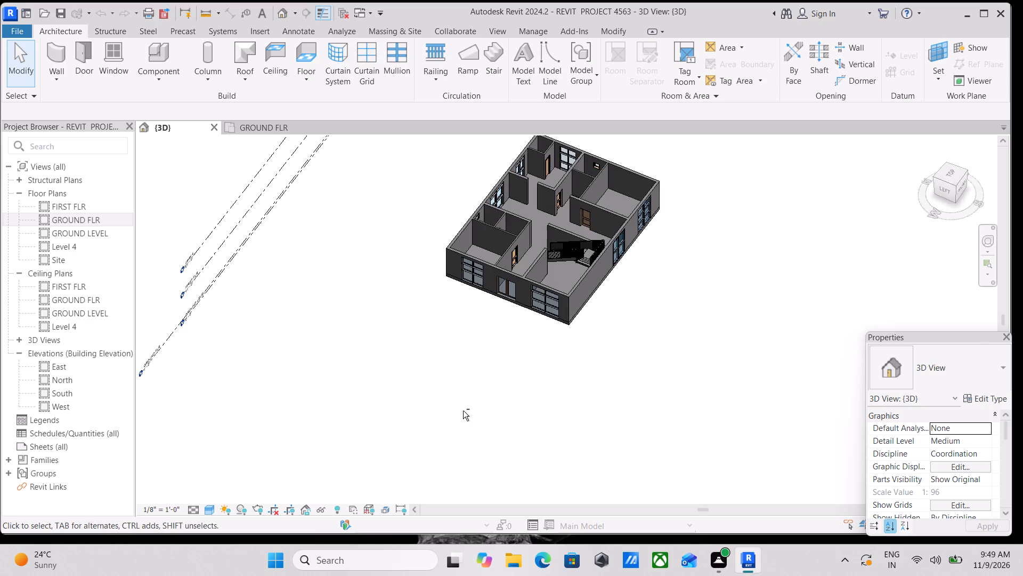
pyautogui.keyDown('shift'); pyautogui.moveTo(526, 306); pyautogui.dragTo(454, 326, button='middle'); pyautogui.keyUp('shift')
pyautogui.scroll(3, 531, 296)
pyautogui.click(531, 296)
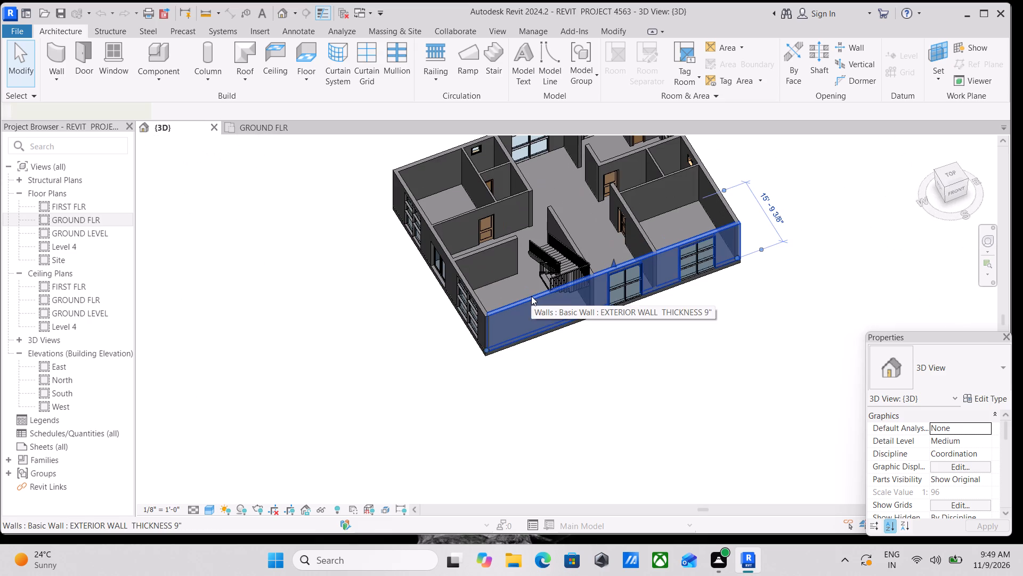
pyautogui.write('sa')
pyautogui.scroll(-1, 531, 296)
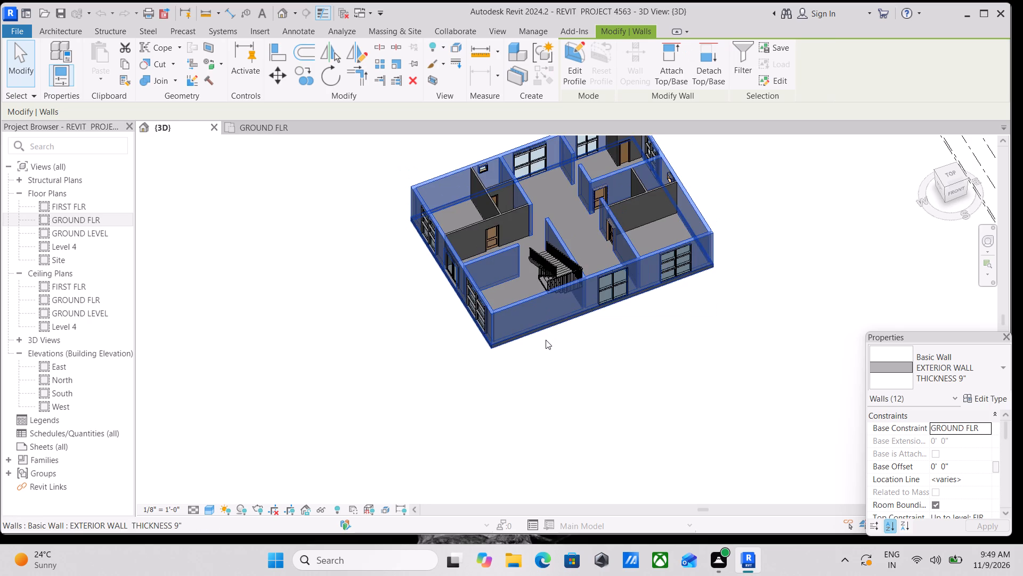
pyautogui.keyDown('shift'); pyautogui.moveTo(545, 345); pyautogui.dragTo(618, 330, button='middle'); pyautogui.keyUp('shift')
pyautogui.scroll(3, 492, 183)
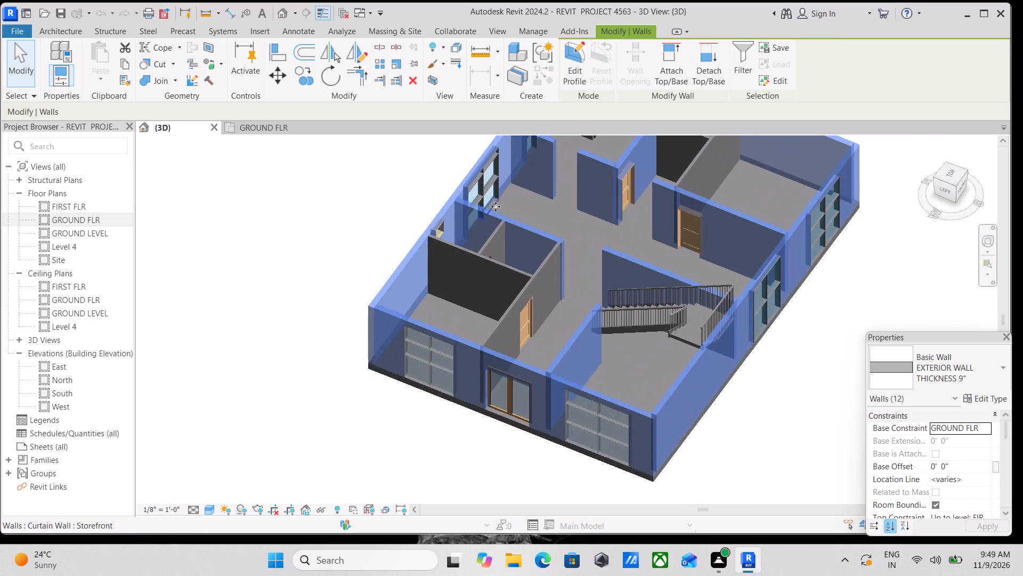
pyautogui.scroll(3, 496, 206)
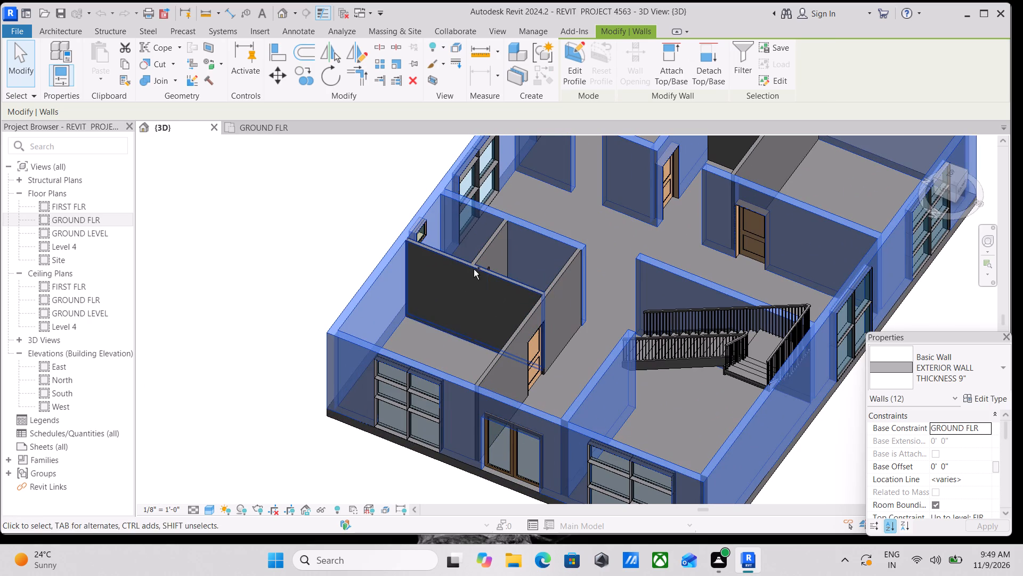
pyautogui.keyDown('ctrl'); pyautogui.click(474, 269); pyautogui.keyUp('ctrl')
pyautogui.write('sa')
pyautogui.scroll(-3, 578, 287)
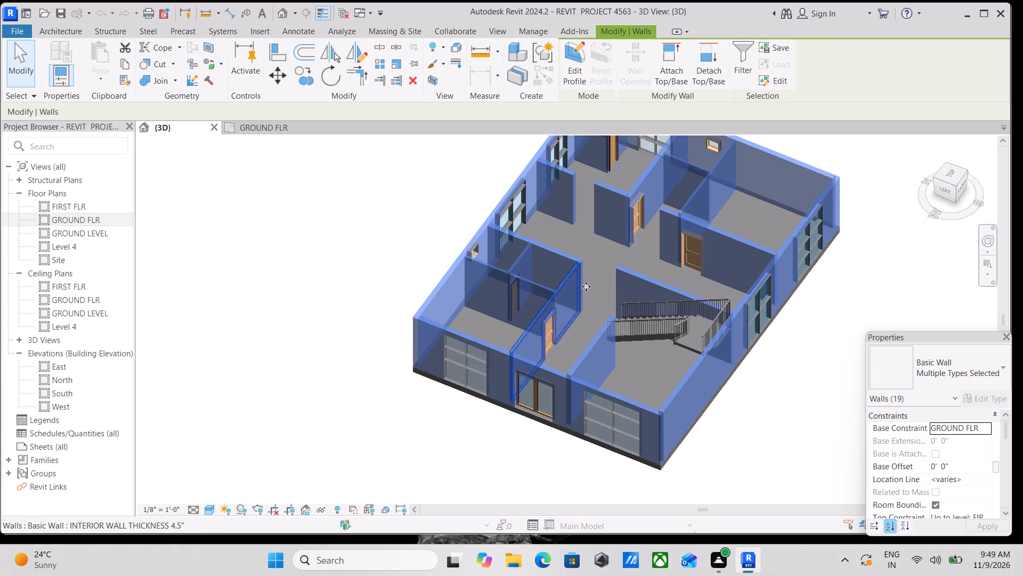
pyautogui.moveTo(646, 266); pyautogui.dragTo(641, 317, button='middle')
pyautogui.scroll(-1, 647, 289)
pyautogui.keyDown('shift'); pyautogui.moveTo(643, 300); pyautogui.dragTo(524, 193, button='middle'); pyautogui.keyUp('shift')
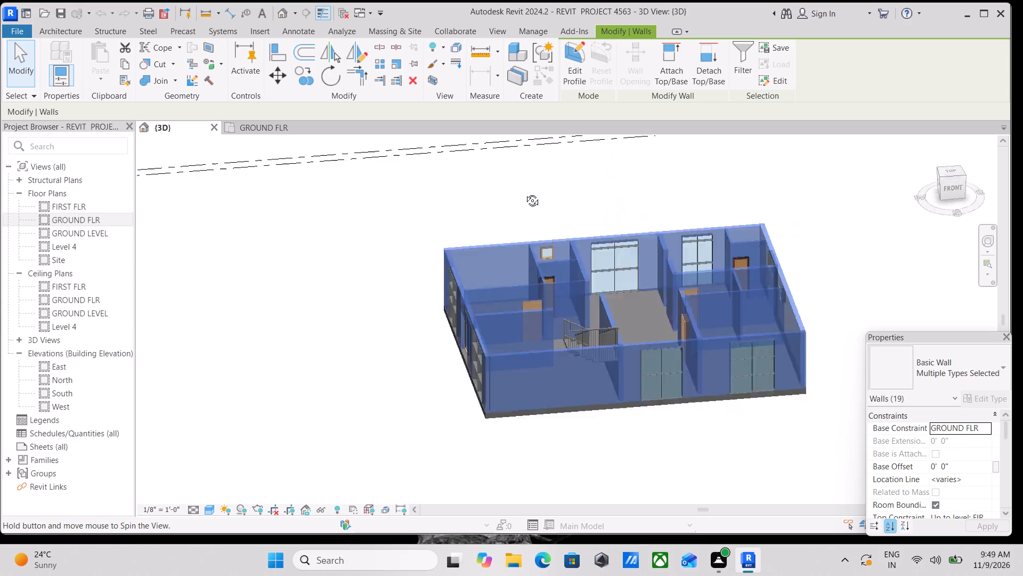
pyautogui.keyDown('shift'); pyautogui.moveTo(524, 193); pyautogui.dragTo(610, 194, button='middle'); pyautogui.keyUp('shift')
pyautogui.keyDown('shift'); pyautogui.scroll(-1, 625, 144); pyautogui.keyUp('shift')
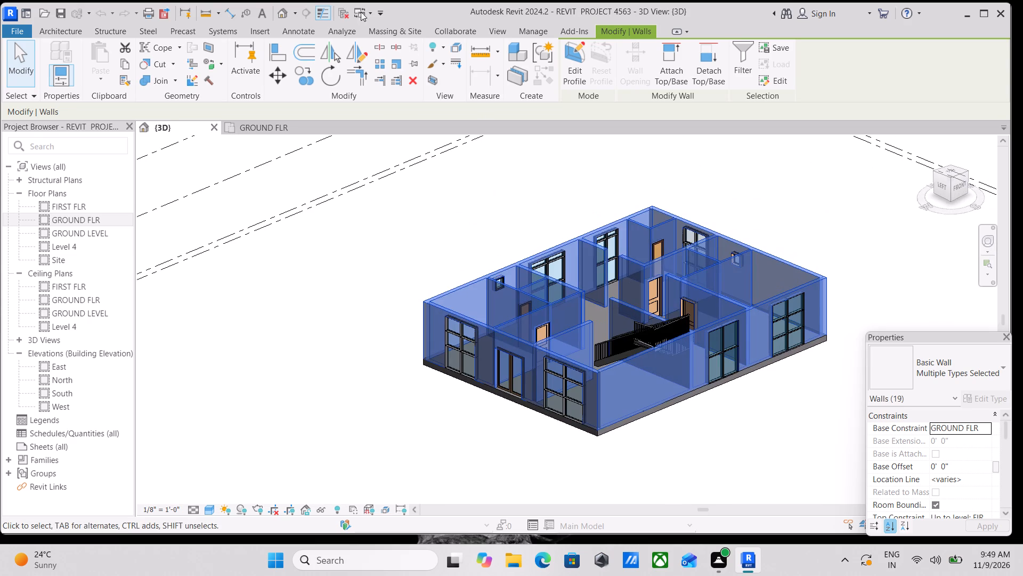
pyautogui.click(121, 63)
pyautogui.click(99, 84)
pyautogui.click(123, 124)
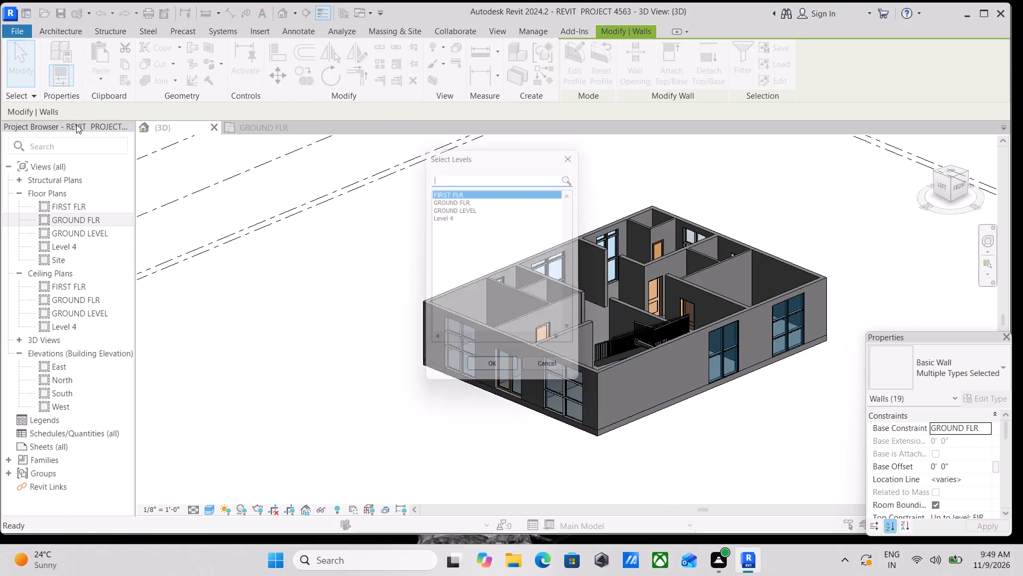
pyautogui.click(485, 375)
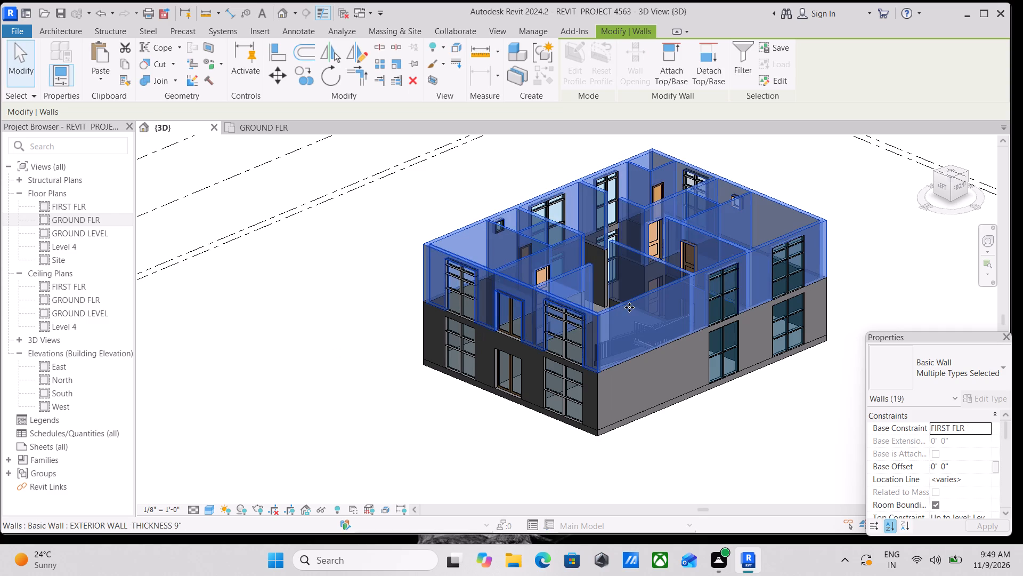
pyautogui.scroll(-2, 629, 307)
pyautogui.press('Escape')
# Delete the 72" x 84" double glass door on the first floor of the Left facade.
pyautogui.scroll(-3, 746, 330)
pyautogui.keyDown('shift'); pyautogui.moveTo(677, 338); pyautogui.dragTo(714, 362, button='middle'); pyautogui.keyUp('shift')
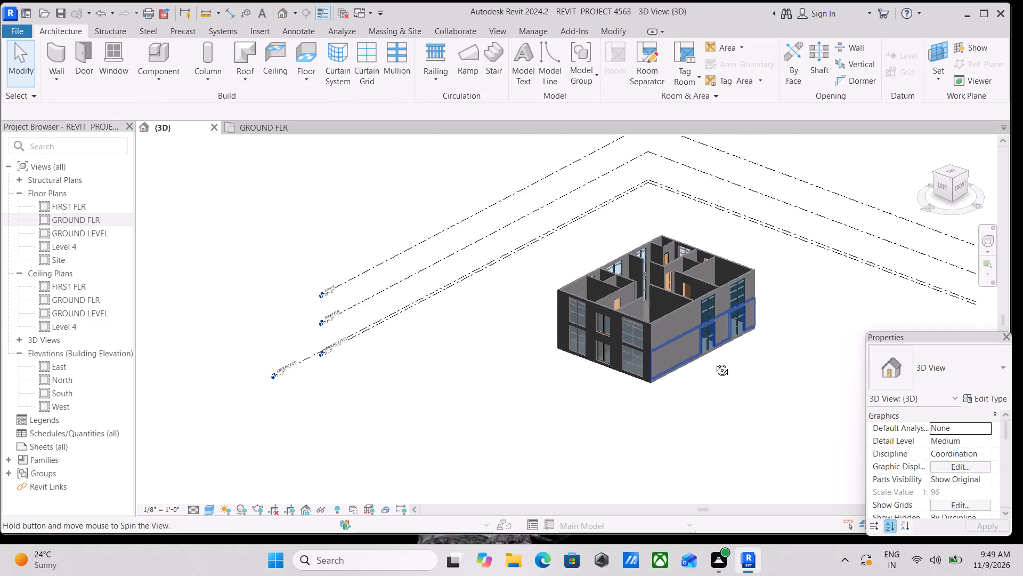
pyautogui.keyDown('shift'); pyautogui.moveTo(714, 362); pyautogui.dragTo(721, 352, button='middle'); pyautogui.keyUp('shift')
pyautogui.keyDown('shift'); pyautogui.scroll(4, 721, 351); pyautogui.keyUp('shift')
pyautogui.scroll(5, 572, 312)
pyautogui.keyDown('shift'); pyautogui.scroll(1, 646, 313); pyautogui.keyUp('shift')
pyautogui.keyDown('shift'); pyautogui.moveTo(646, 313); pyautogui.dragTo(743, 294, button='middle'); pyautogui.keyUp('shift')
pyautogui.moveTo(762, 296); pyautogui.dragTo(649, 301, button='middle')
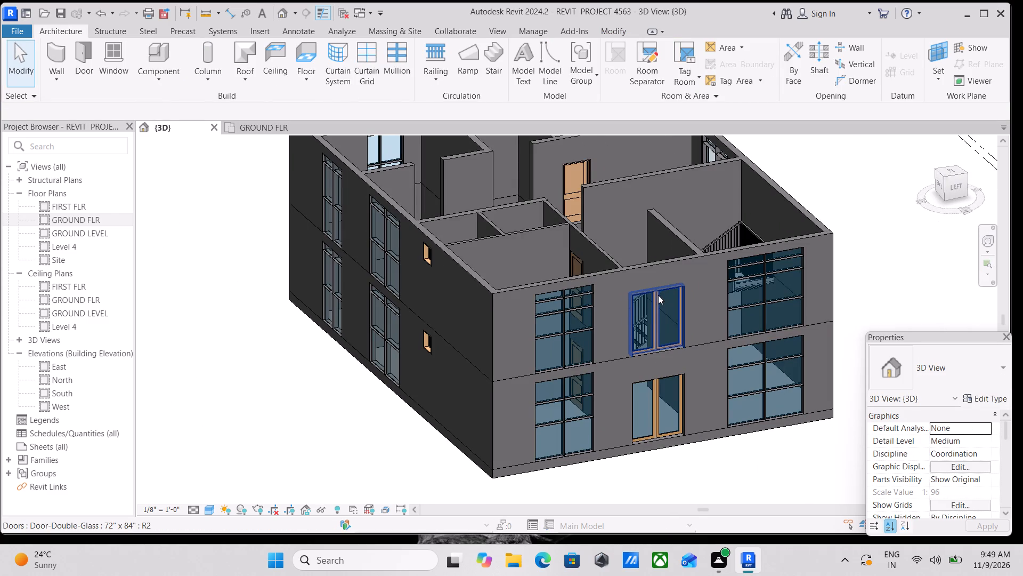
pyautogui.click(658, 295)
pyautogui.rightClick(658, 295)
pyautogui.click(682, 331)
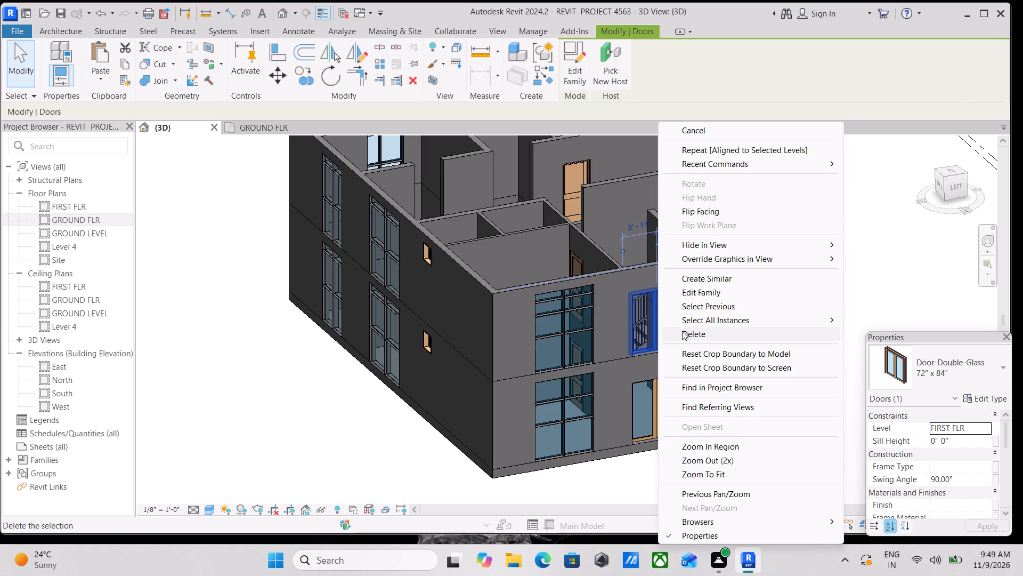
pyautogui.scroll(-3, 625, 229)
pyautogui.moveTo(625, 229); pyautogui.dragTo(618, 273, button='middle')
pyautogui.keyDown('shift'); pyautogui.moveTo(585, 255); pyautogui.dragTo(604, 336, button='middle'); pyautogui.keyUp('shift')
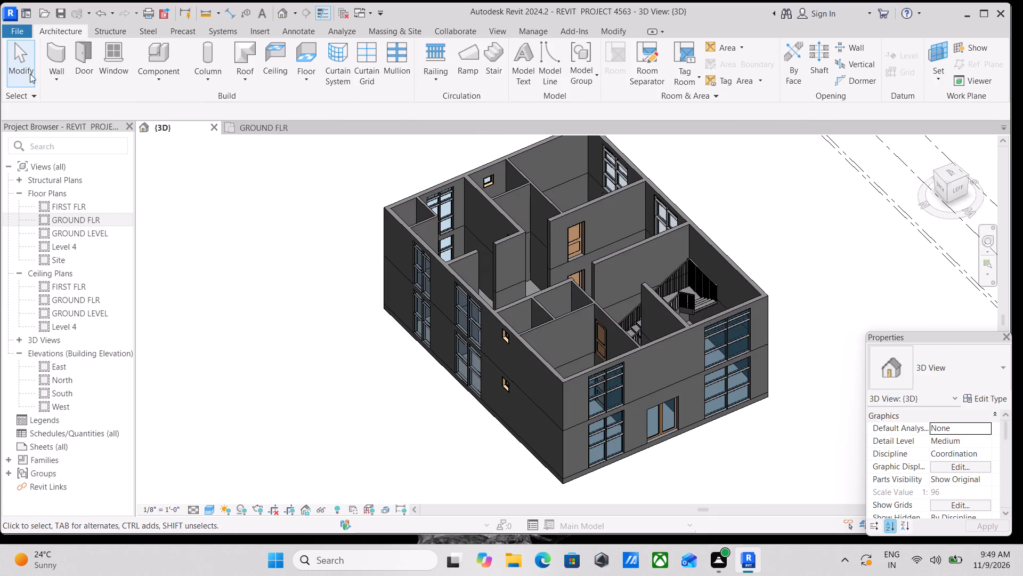
# Compare the FIRST FLR plan layout with the rendering and plans in the GROUND FLR view's reference image.
pyautogui.doubleClick(67, 206)
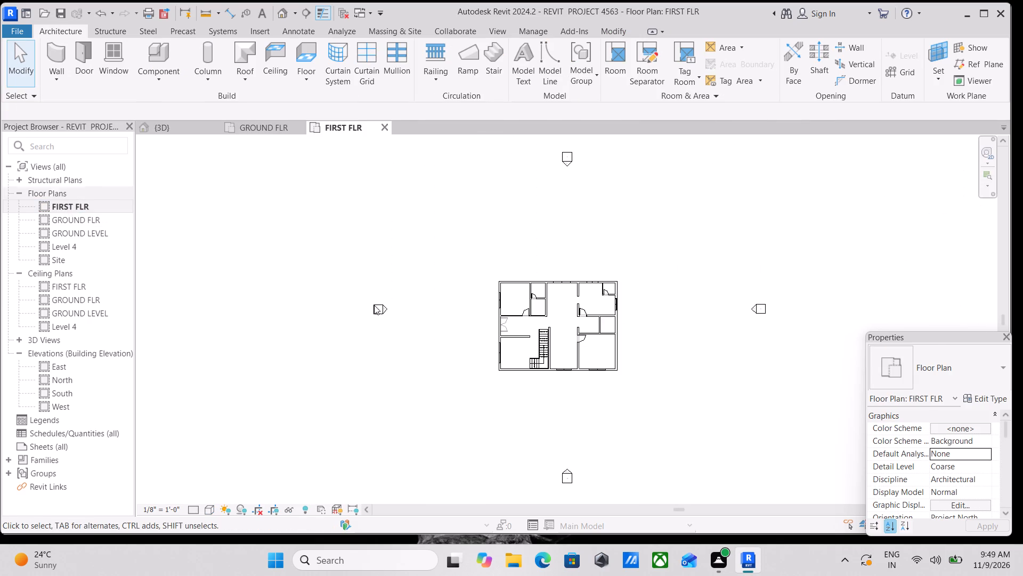
pyautogui.scroll(4, 453, 324)
pyautogui.moveTo(508, 310); pyautogui.dragTo(378, 301, button='middle')
pyautogui.scroll(4, 370, 299)
pyautogui.scroll(-2, 606, 245)
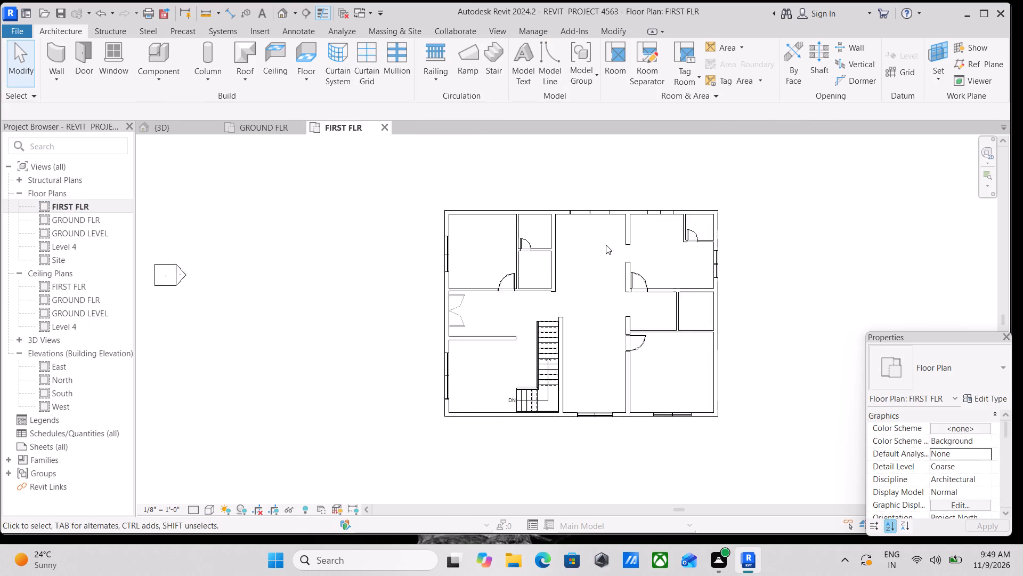
pyautogui.moveTo(605, 246); pyautogui.dragTo(580, 268, button='middle')
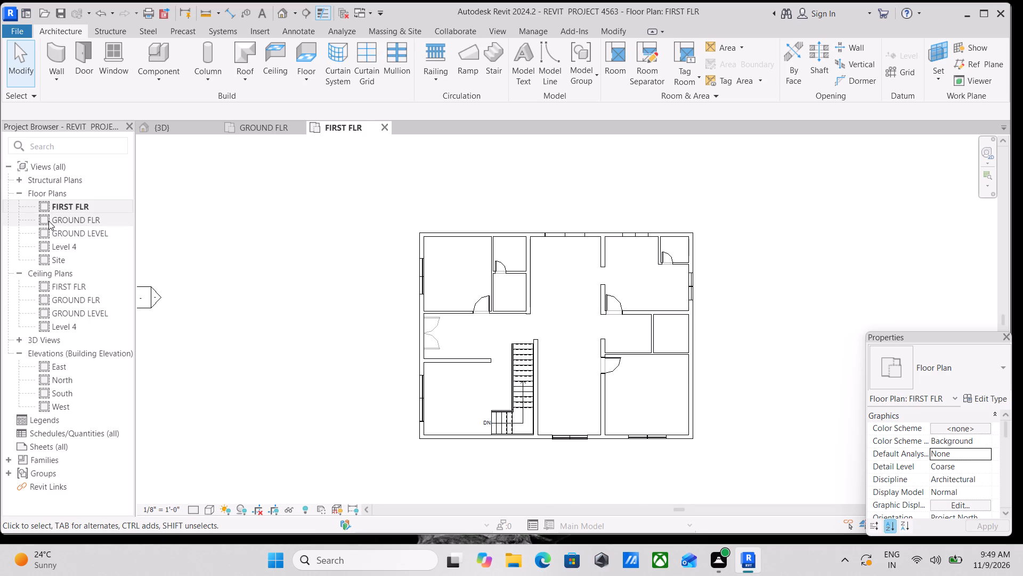
pyautogui.doubleClick(48, 221)
pyautogui.scroll(-3, 273, 163)
pyautogui.scroll(-4, 346, 189)
pyautogui.moveTo(404, 188); pyautogui.dragTo(384, 270, button='middle')
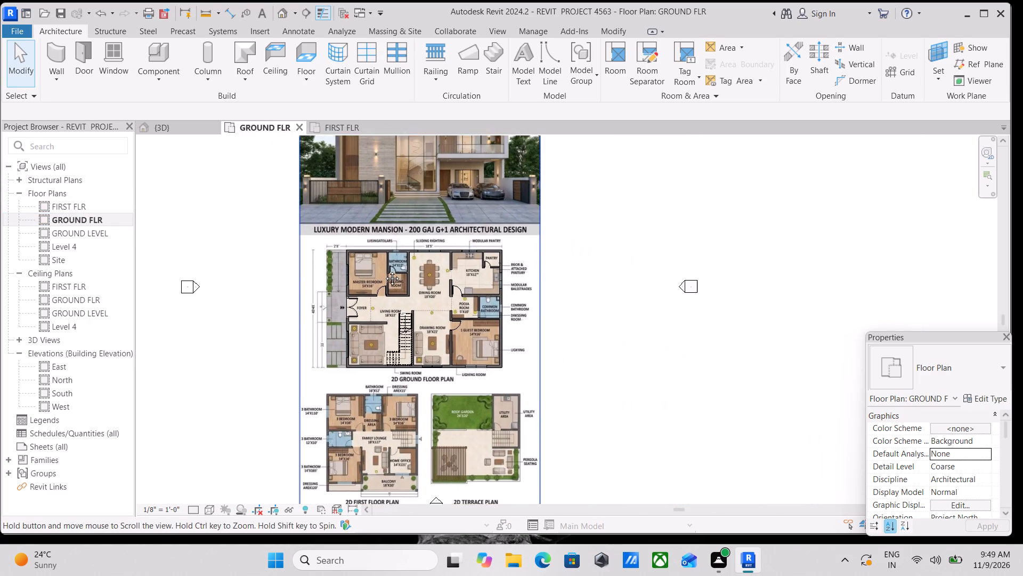
pyautogui.moveTo(384, 270); pyautogui.dragTo(372, 315, button='middle')
pyautogui.click(510, 158)
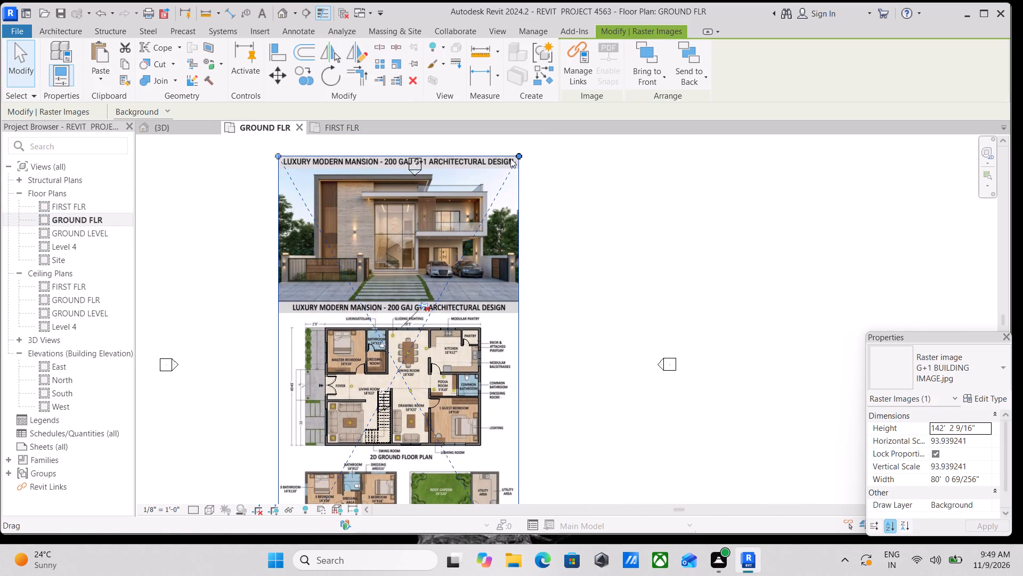
pyautogui.moveTo(579, 170); pyautogui.dragTo(564, 114, button='middle')
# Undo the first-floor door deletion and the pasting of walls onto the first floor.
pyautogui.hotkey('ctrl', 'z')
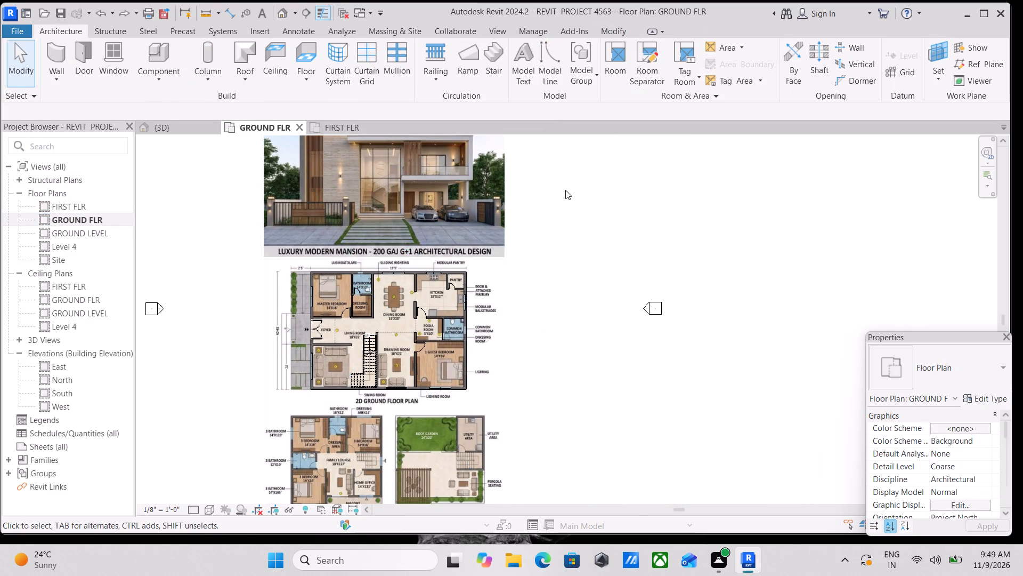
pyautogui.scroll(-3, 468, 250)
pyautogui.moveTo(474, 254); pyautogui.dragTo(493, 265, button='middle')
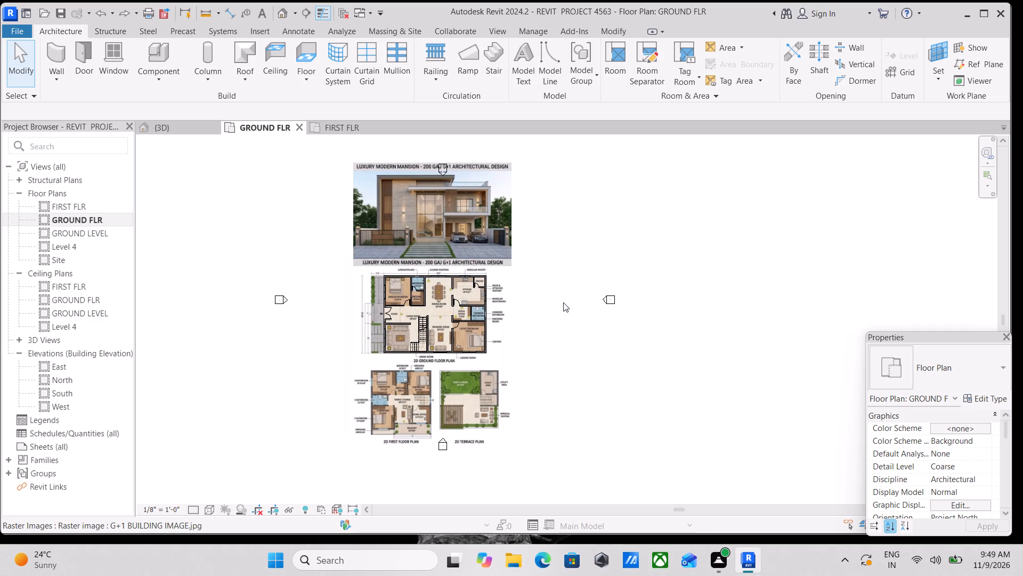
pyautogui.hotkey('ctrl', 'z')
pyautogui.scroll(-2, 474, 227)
# Return to the 3D view and examine the straight-on Left elevation against the level lines.
pyautogui.click(155, 130)
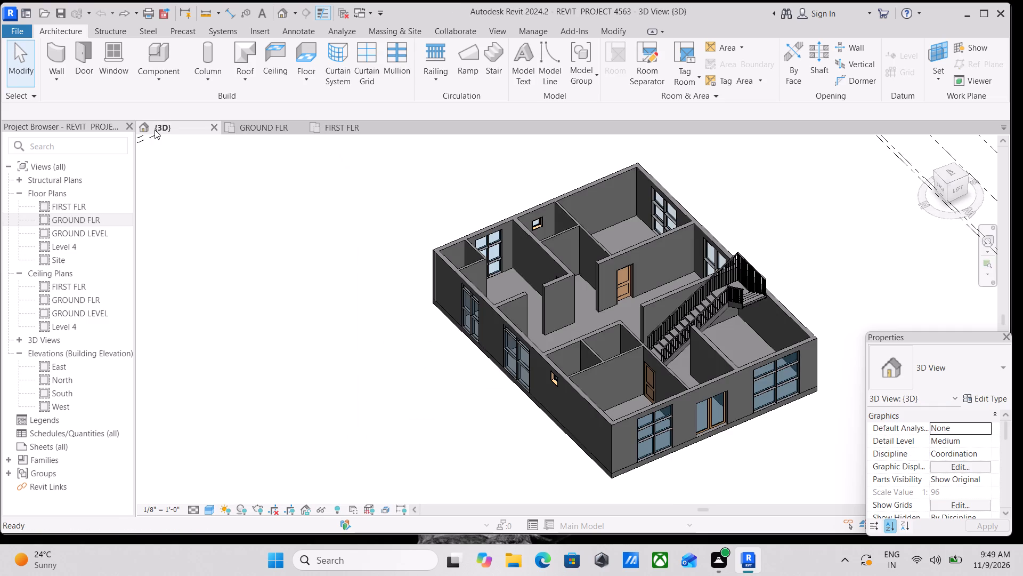
pyautogui.moveTo(431, 295); pyautogui.dragTo(384, 218, button='middle')
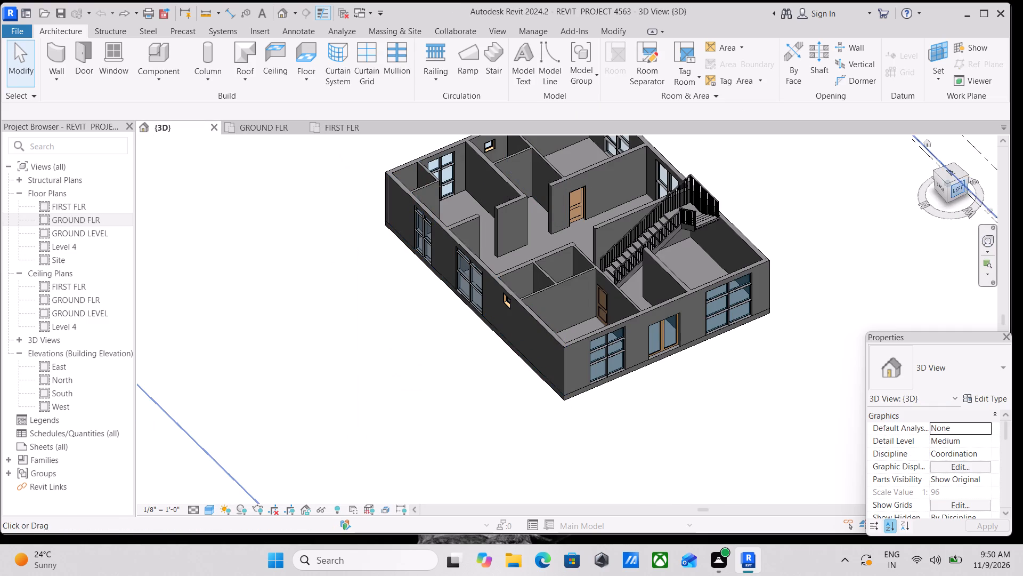
pyautogui.click(961, 191)
pyautogui.scroll(4, 652, 235)
pyautogui.scroll(7, 420, 370)
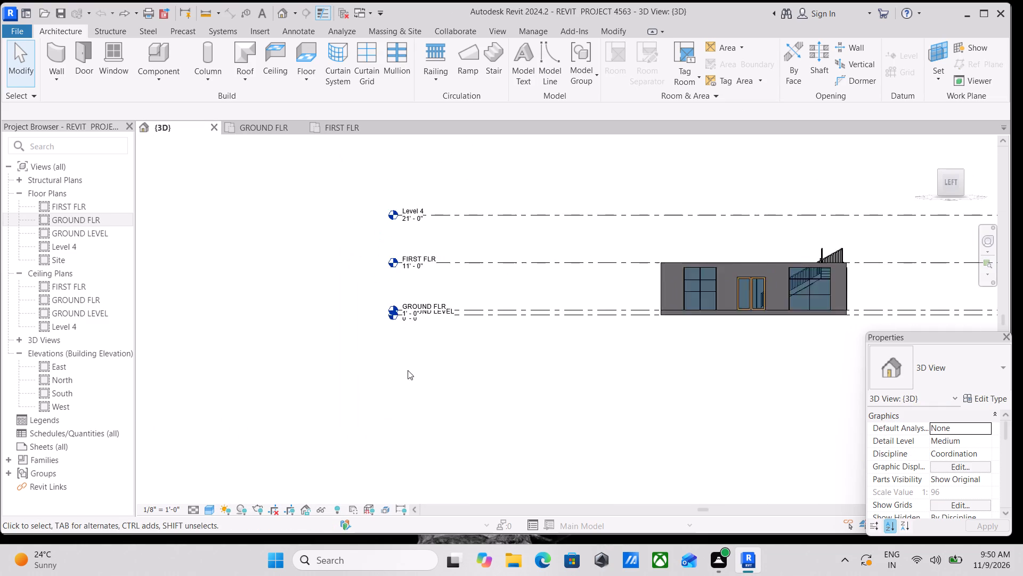
pyautogui.scroll(1, 408, 370)
pyautogui.scroll(-2, 454, 266)
pyautogui.moveTo(452, 267); pyautogui.dragTo(72, 297, button='middle')
pyautogui.scroll(-1, 329, 150)
pyautogui.scroll(3, 352, 298)
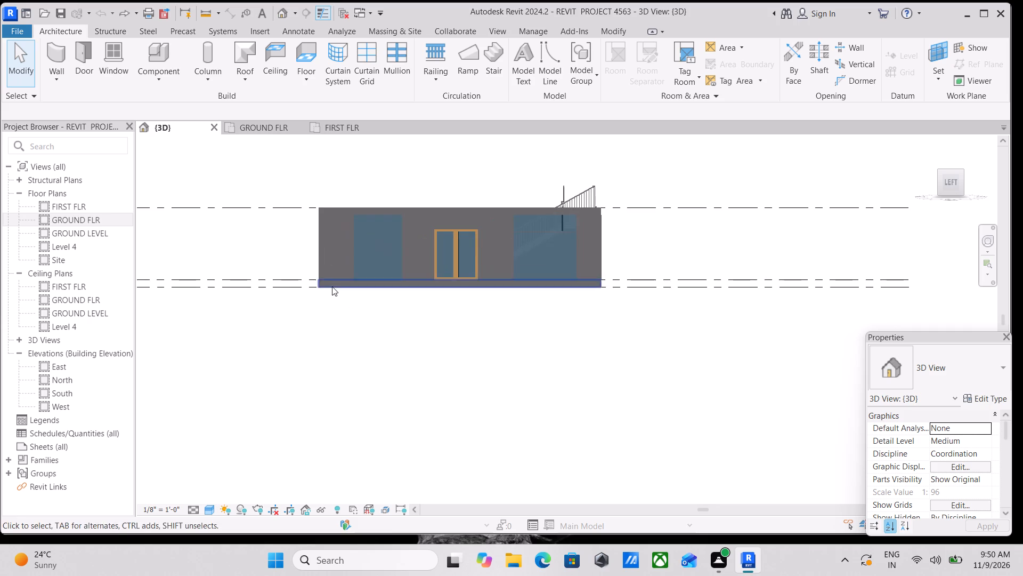
pyautogui.scroll(2, 320, 215)
pyautogui.scroll(-1, 288, 169)
pyautogui.moveTo(288, 169); pyautogui.dragTo(410, 260)
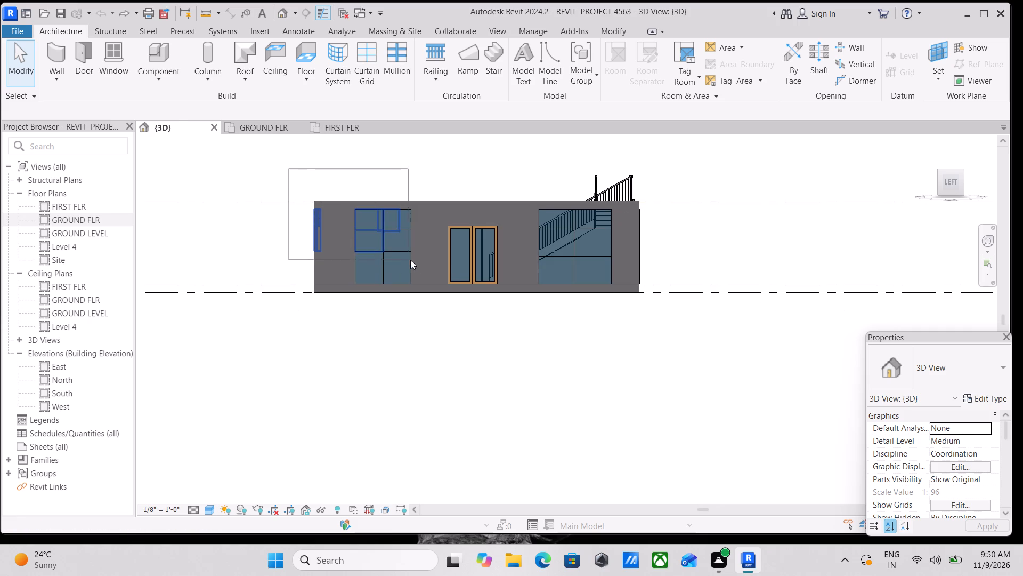
pyautogui.moveTo(410, 260); pyautogui.dragTo(297, 157)
pyautogui.scroll(-2, 347, 162)
pyautogui.moveTo(347, 162); pyautogui.dragTo(345, 203, button='middle')
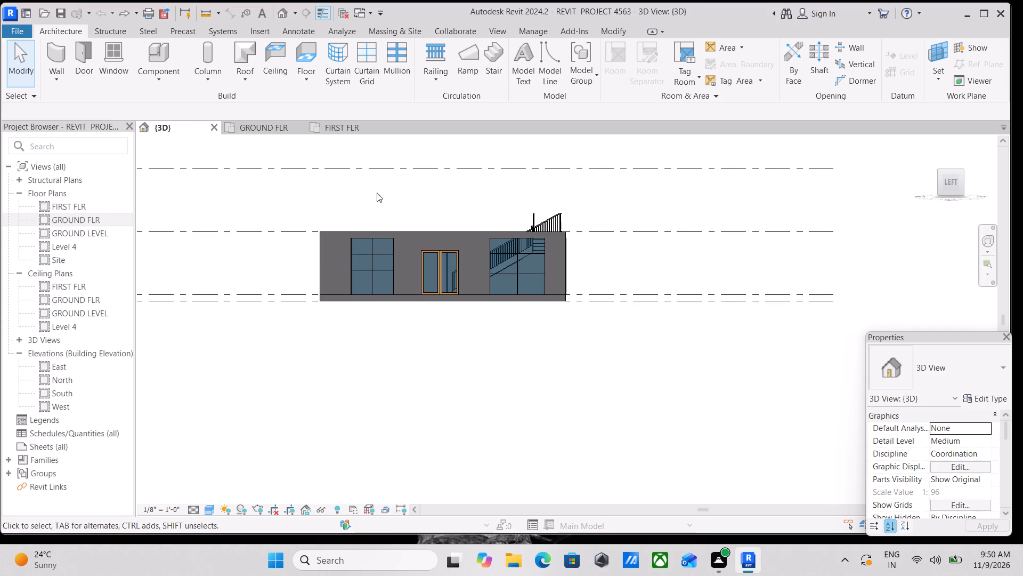
# Copy all ground-floor 9" exterior and 4.5" interior walls and paste them aligned to the FIRST FLR level.
pyautogui.keyDown('shift'); pyautogui.moveTo(409, 207); pyautogui.dragTo(345, 308, button='middle'); pyautogui.keyUp('shift')
pyautogui.scroll(3, 350, 248)
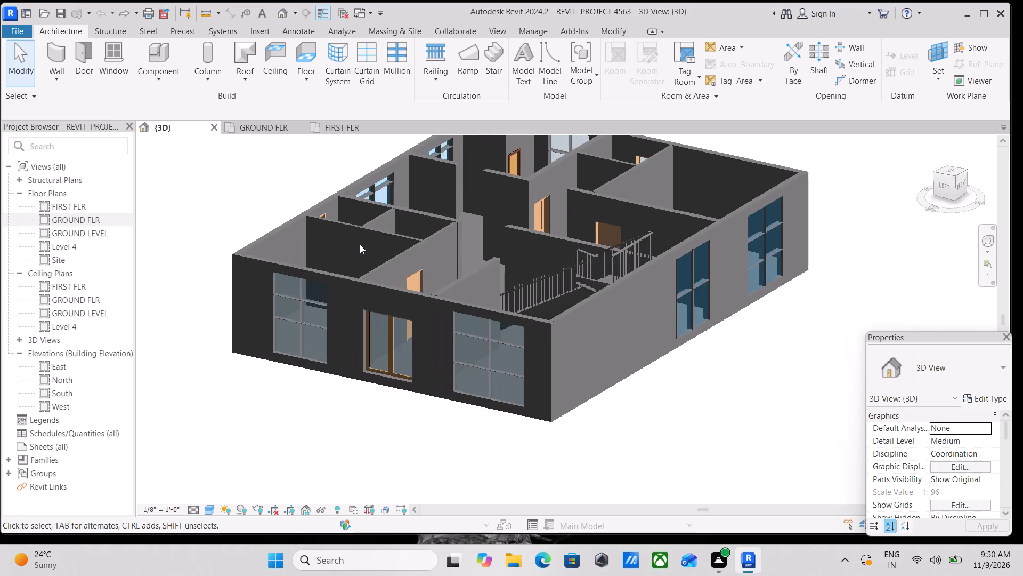
pyautogui.click(265, 264)
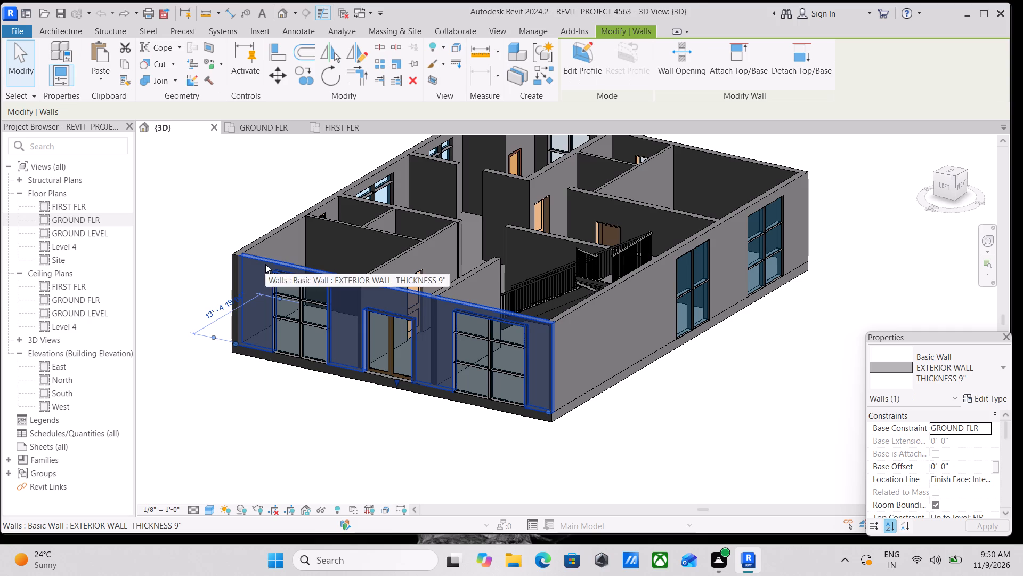
pyautogui.write('sa')
pyautogui.scroll(-1, 354, 227)
pyautogui.moveTo(491, 294); pyautogui.dragTo(371, 396, button='middle')
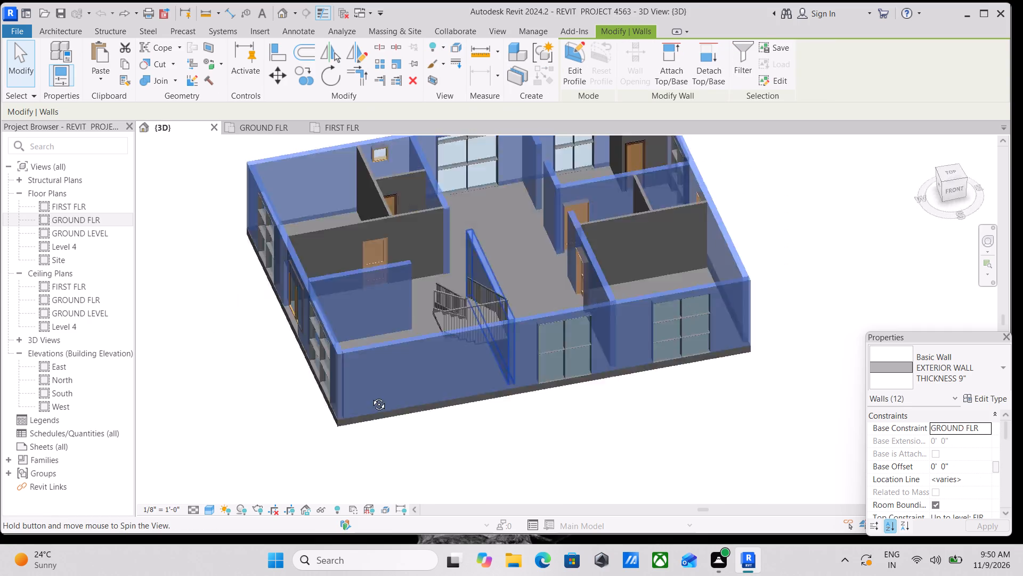
pyautogui.moveTo(371, 396); pyautogui.dragTo(320, 421, button='middle')
pyautogui.scroll(2, 474, 198)
pyautogui.moveTo(476, 209); pyautogui.dragTo(488, 350, button='middle')
pyautogui.scroll(3, 364, 310)
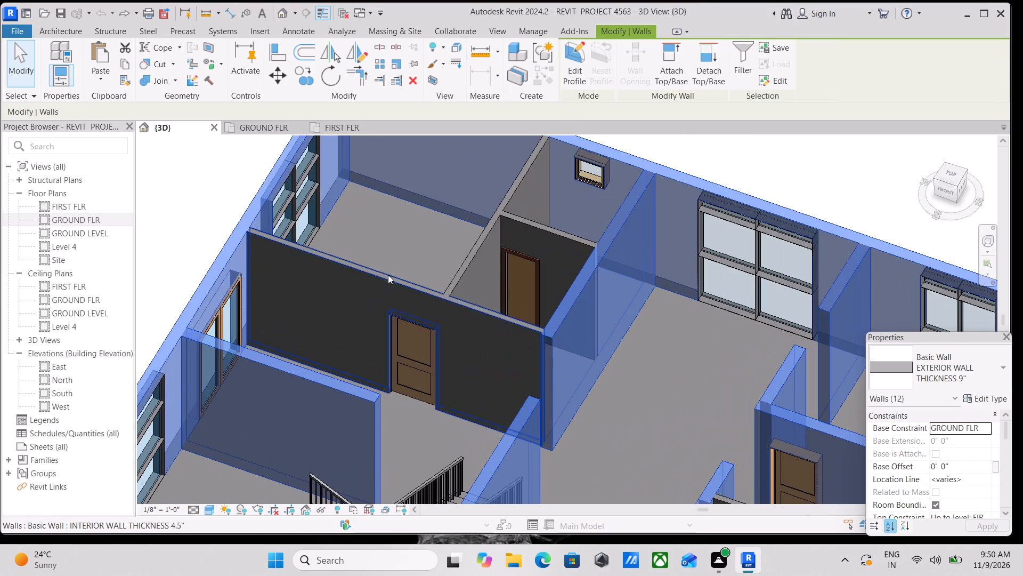
pyautogui.keyDown('ctrl'); pyautogui.click(360, 268); pyautogui.keyUp('ctrl')
pyautogui.write('sa')
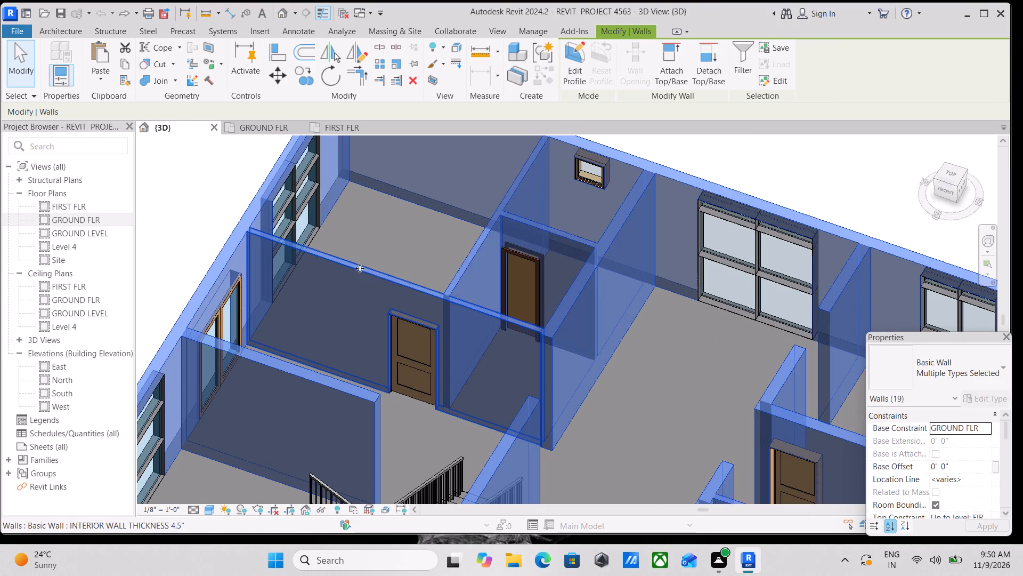
pyautogui.scroll(-4, 360, 268)
pyautogui.scroll(-2, 391, 341)
pyautogui.keyDown('shift'); pyautogui.moveTo(386, 346); pyautogui.dragTo(448, 276, button='middle'); pyautogui.keyUp('shift')
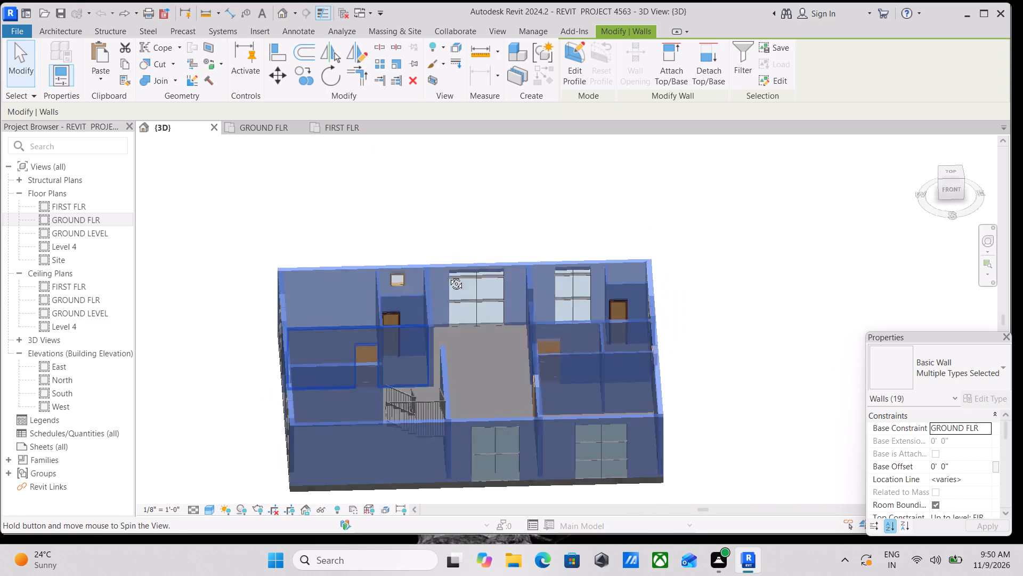
pyautogui.keyDown('shift'); pyautogui.moveTo(448, 276); pyautogui.dragTo(458, 268, button='middle'); pyautogui.keyUp('shift')
pyautogui.keyDown('shift'); pyautogui.moveTo(430, 319); pyautogui.dragTo(464, 279, button='middle'); pyautogui.keyUp('shift')
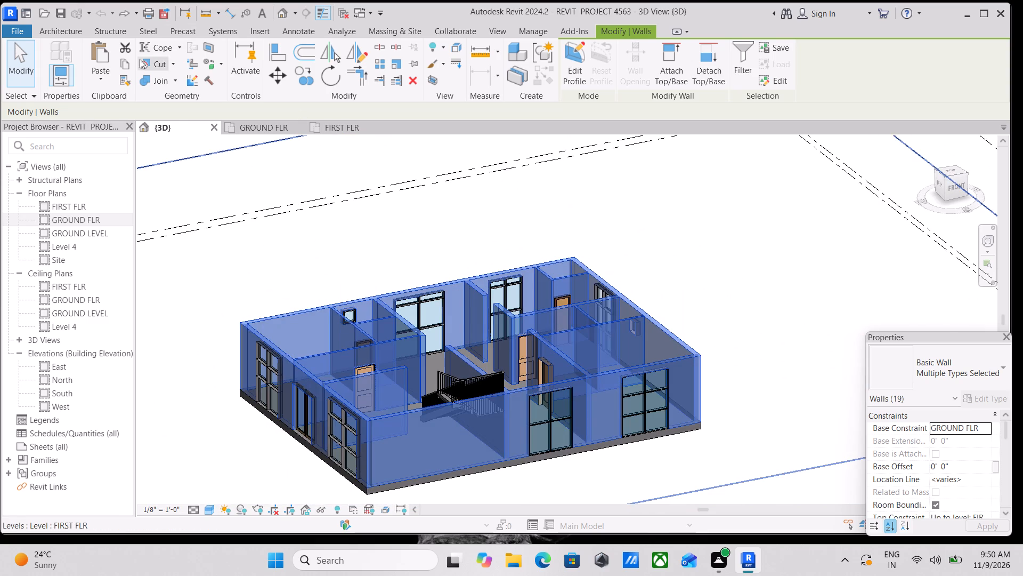
pyautogui.click(126, 62)
pyautogui.click(110, 78)
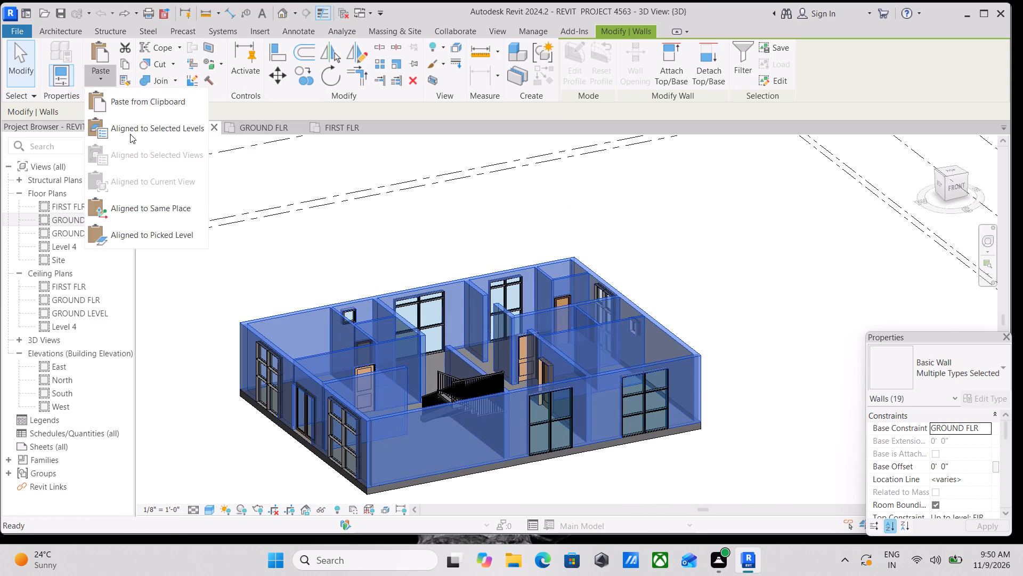
pyautogui.click(133, 133)
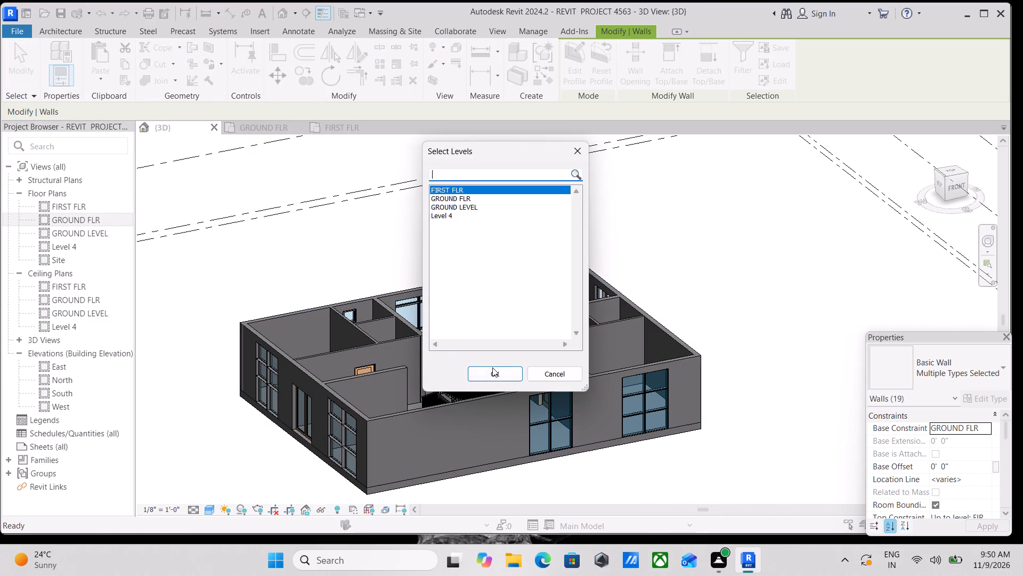
pyautogui.click(493, 373)
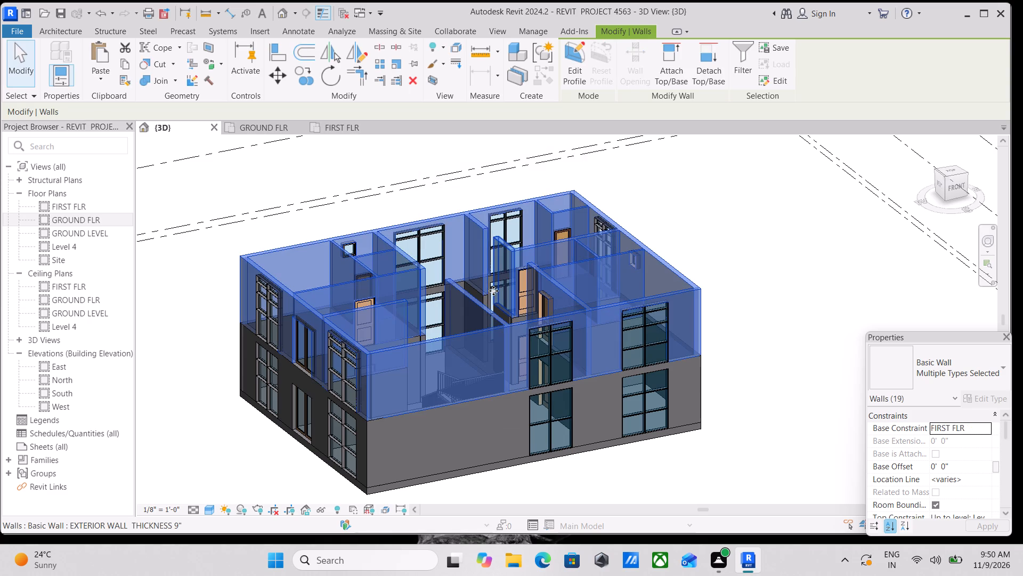
pyautogui.press('Escape')
# Delete the first-floor 72" x 84" double glass door above the entrance on the Left facade.
pyautogui.scroll(-1, 403, 327)
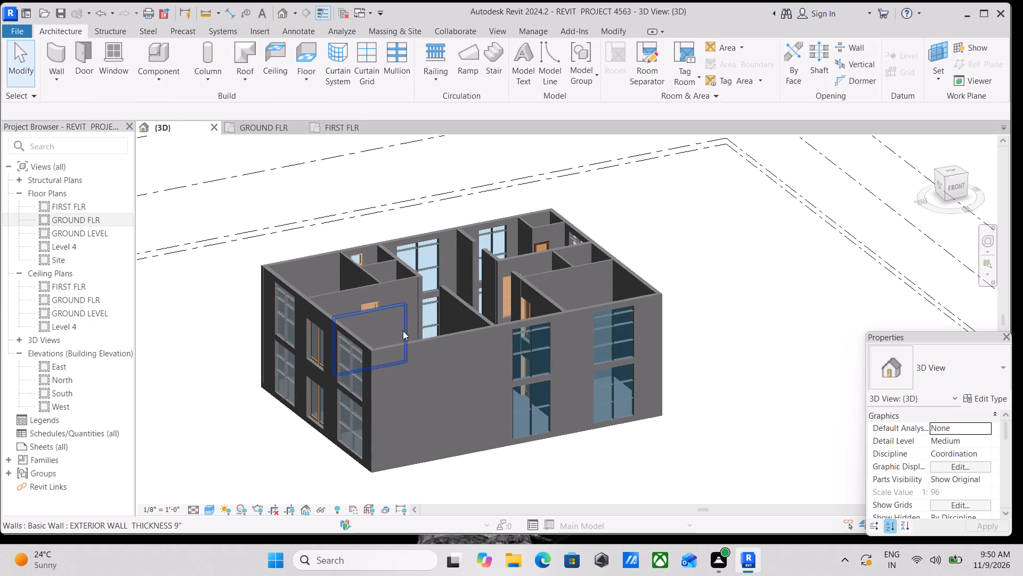
pyautogui.keyDown('shift'); pyautogui.moveTo(396, 332); pyautogui.dragTo(520, 293, button='middle'); pyautogui.keyUp('shift')
pyautogui.scroll(4, 450, 364)
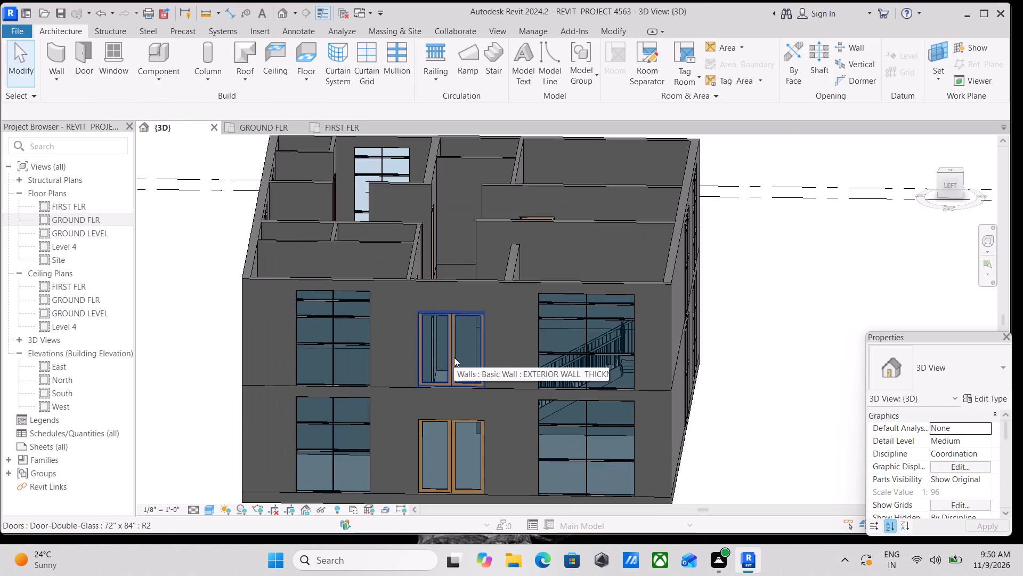
pyautogui.click(454, 357)
pyautogui.rightClick(454, 357)
pyautogui.click(506, 330)
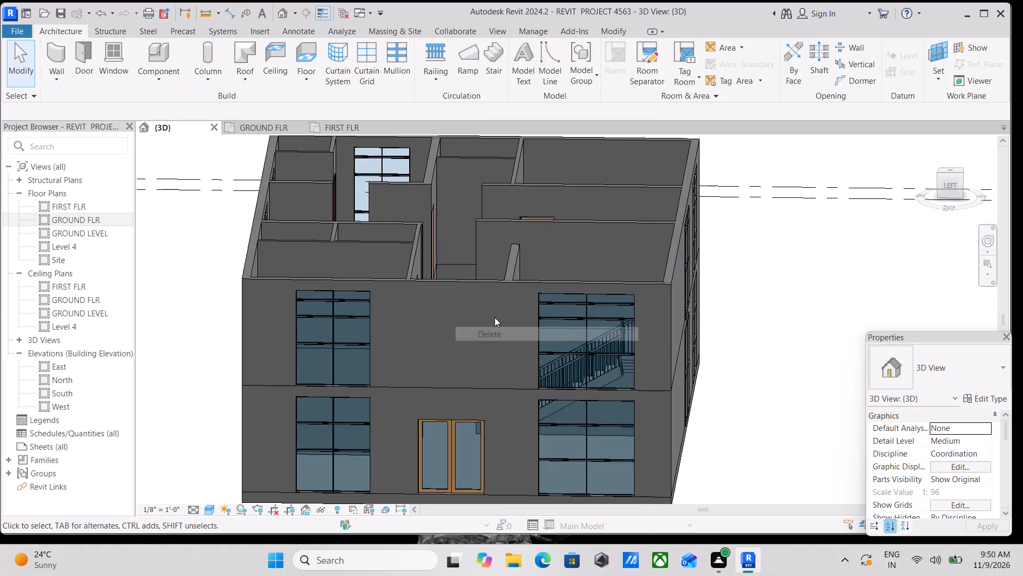
# Examine the two-storey model's facades and first-floor room layout from several angles and from directly above.
pyautogui.scroll(-2, 485, 313)
pyautogui.keyDown('shift'); pyautogui.moveTo(470, 313); pyautogui.dragTo(352, 330, button='middle'); pyautogui.keyUp('shift')
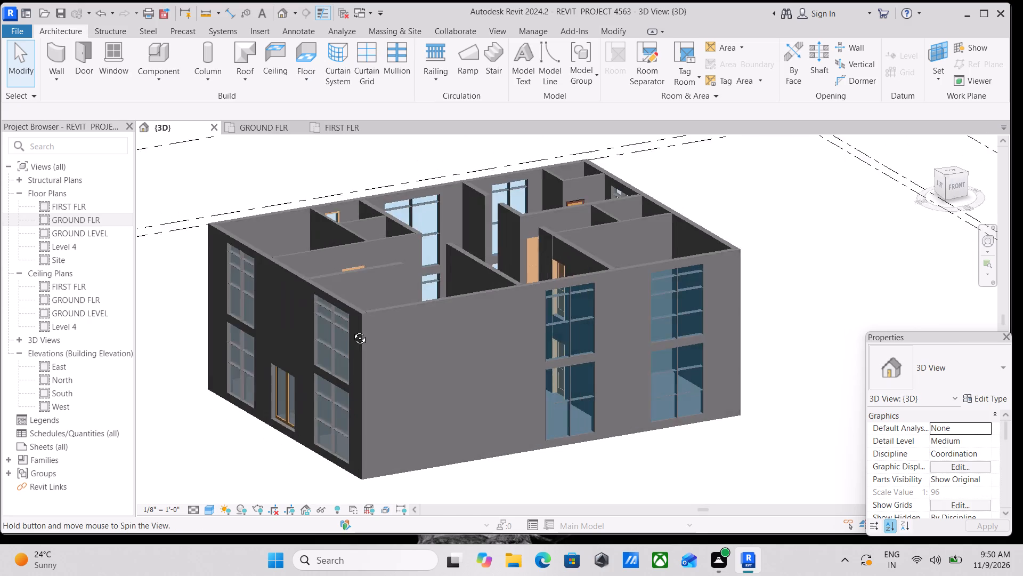
pyautogui.keyDown('shift'); pyautogui.moveTo(352, 330); pyautogui.dragTo(323, 369, button='middle'); pyautogui.keyUp('shift')
pyautogui.scroll(-1, 326, 357)
pyautogui.keyDown('shift'); pyautogui.moveTo(346, 332); pyautogui.dragTo(375, 389, button='middle'); pyautogui.keyUp('shift')
pyautogui.scroll(1, 397, 371)
pyautogui.keyDown('shift'); pyautogui.moveTo(419, 352); pyautogui.dragTo(444, 382, button='middle'); pyautogui.keyUp('shift')
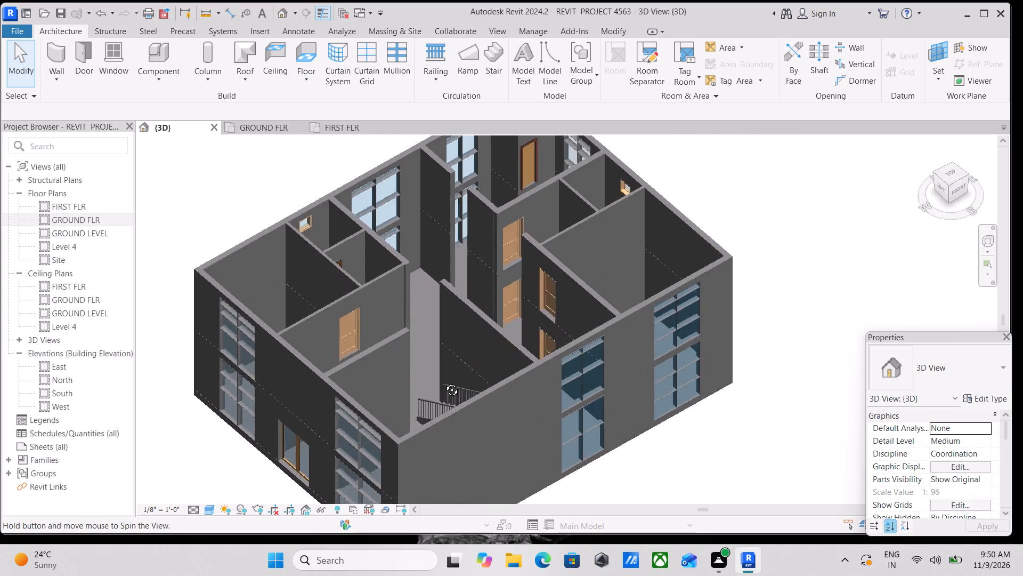
pyautogui.keyDown('shift'); pyautogui.moveTo(444, 382); pyautogui.dragTo(282, 421, button='middle'); pyautogui.keyUp('shift')
pyautogui.scroll(1, 271, 406)
pyautogui.scroll(-3, 375, 333)
pyautogui.keyDown('shift'); pyautogui.moveTo(379, 335); pyautogui.dragTo(402, 394, button='middle'); pyautogui.keyUp('shift')
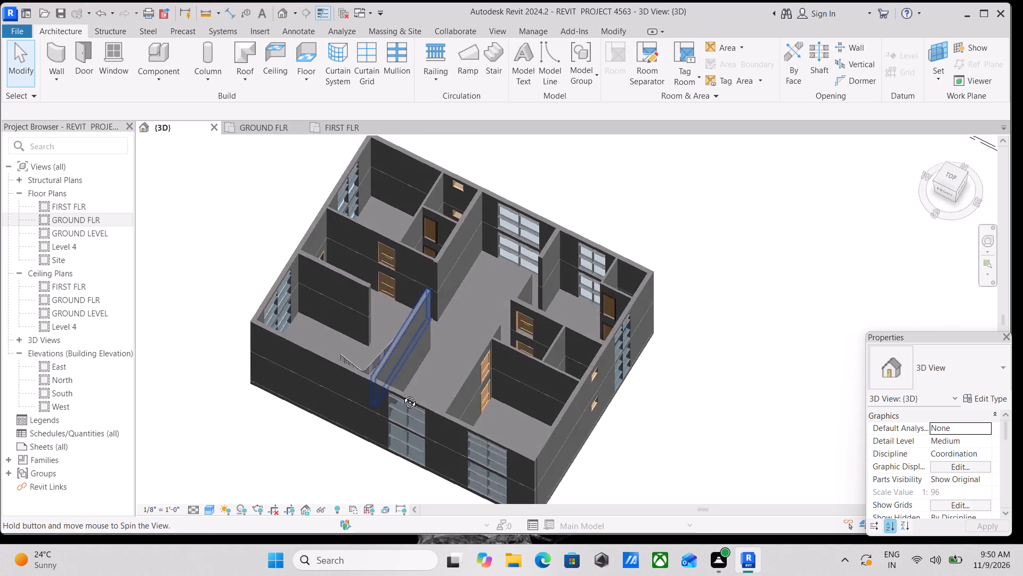
pyautogui.keyDown('shift'); pyautogui.moveTo(402, 394); pyautogui.dragTo(425, 445, button='middle'); pyautogui.keyUp('shift')
pyautogui.keyDown('shift'); pyautogui.moveTo(444, 405); pyautogui.dragTo(470, 437, button='middle'); pyautogui.keyUp('shift')
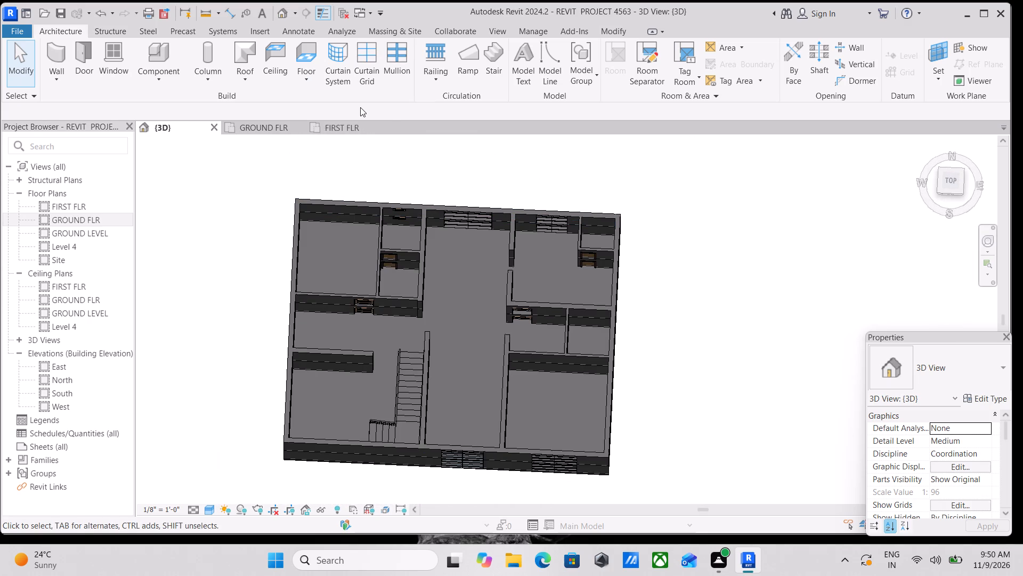
# Copy the G+1 BUILDING IMAGE.jpg reference image from the GROUND FLR plan and paste it aligned into Floor Plan: FIRST FLR.
pyautogui.click(261, 125)
pyautogui.scroll(-2, 337, 197)
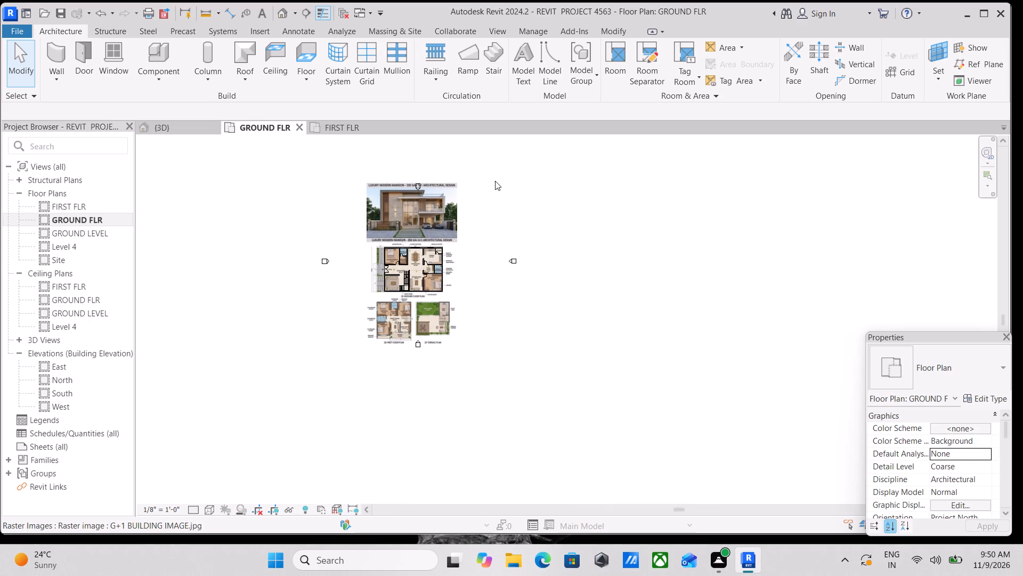
pyautogui.scroll(12, 496, 180)
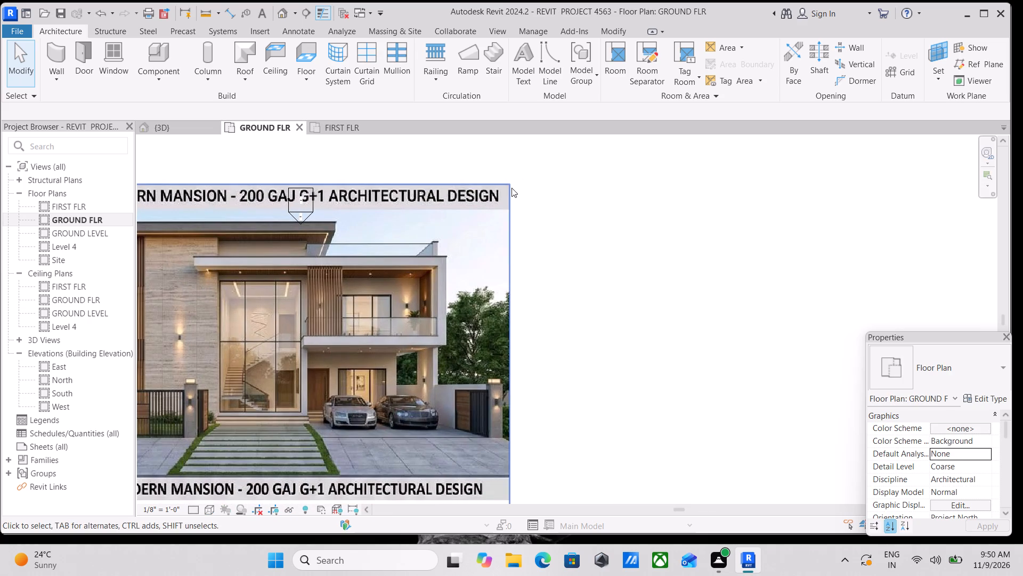
pyautogui.click(511, 188)
pyautogui.scroll(-1, 564, 182)
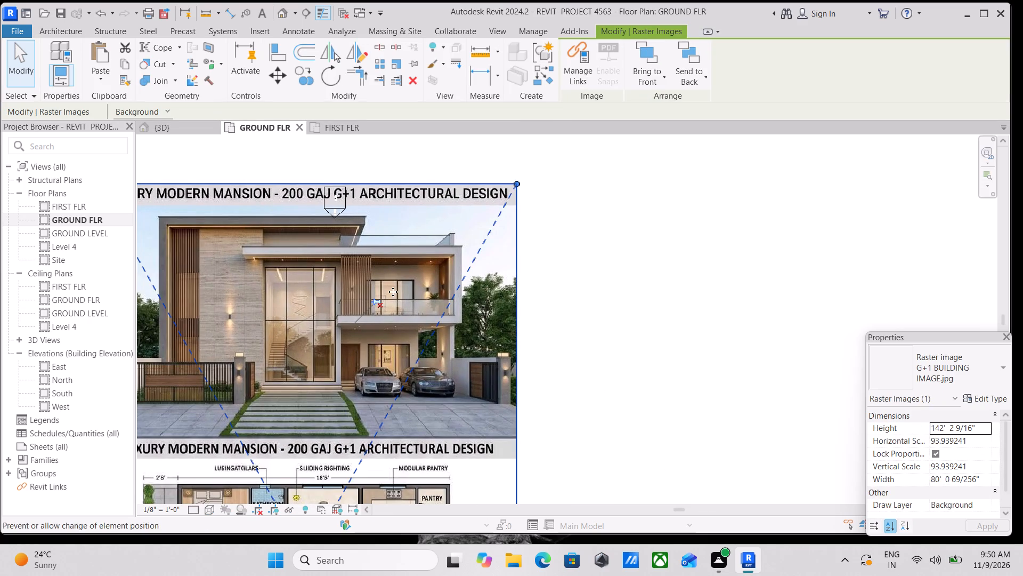
pyautogui.click(126, 61)
pyautogui.click(107, 78)
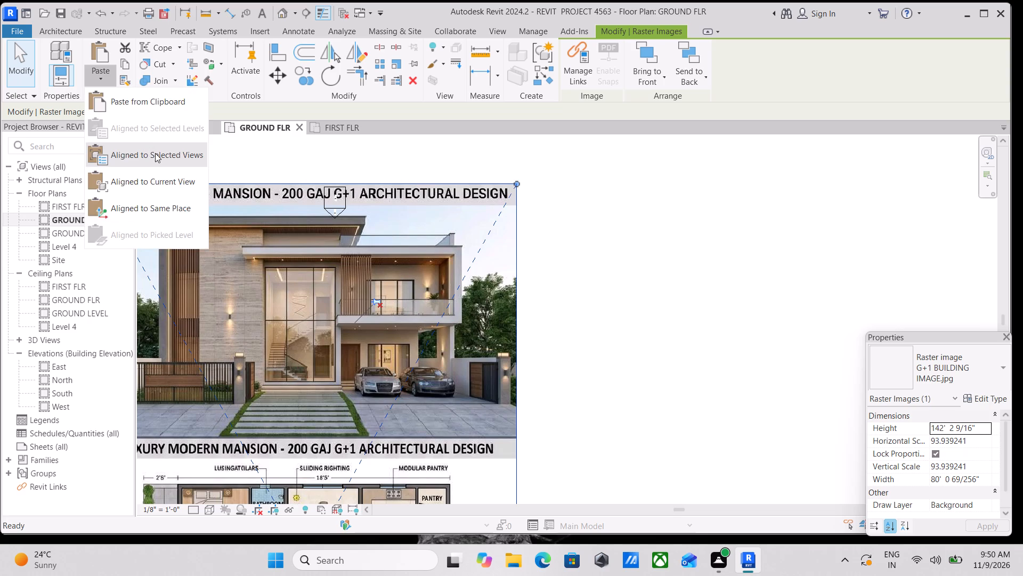
pyautogui.click(155, 153)
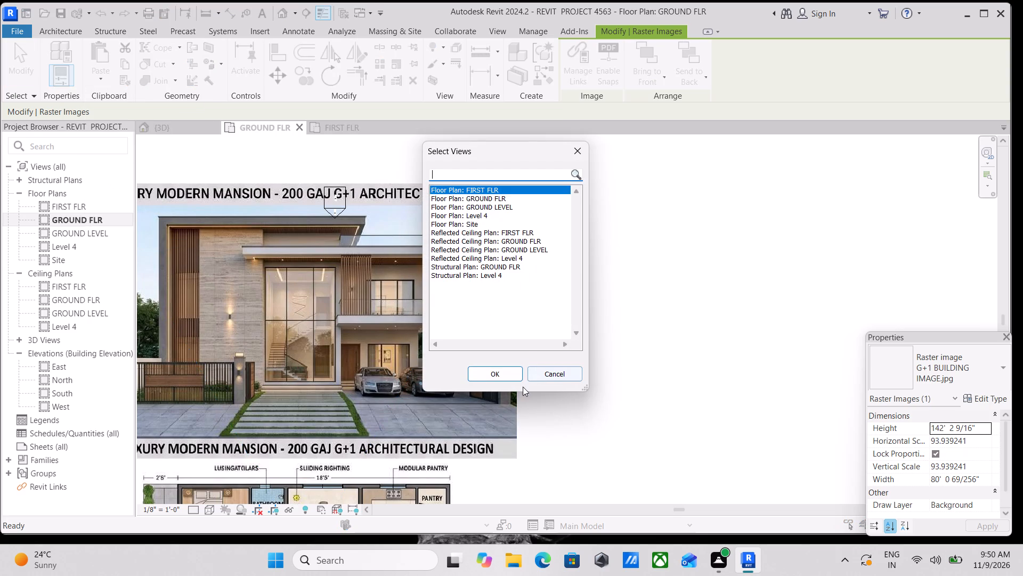
pyautogui.click(489, 374)
# Open the FIRST FLR plan and examine how the pasted reference image lines up with the copied walls.
pyautogui.scroll(-2, 345, 215)
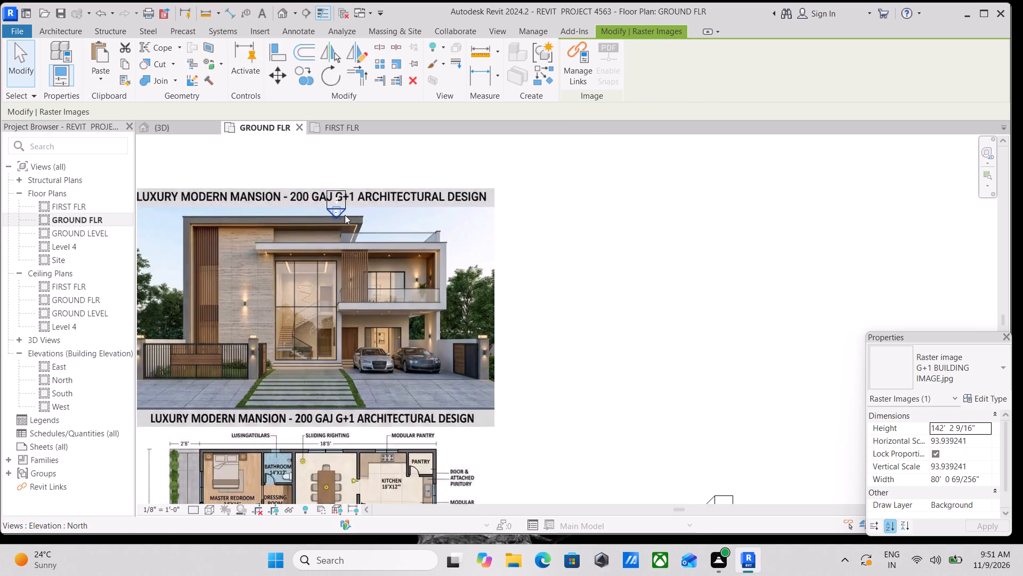
pyautogui.moveTo(345, 215); pyautogui.dragTo(478, 191, button='middle')
pyautogui.click(351, 120)
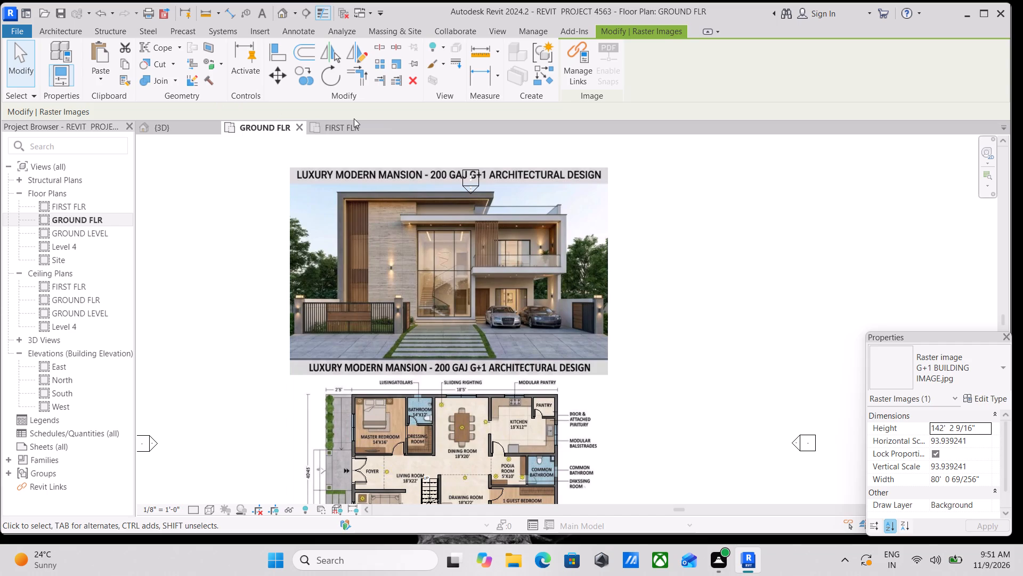
pyautogui.click(348, 128)
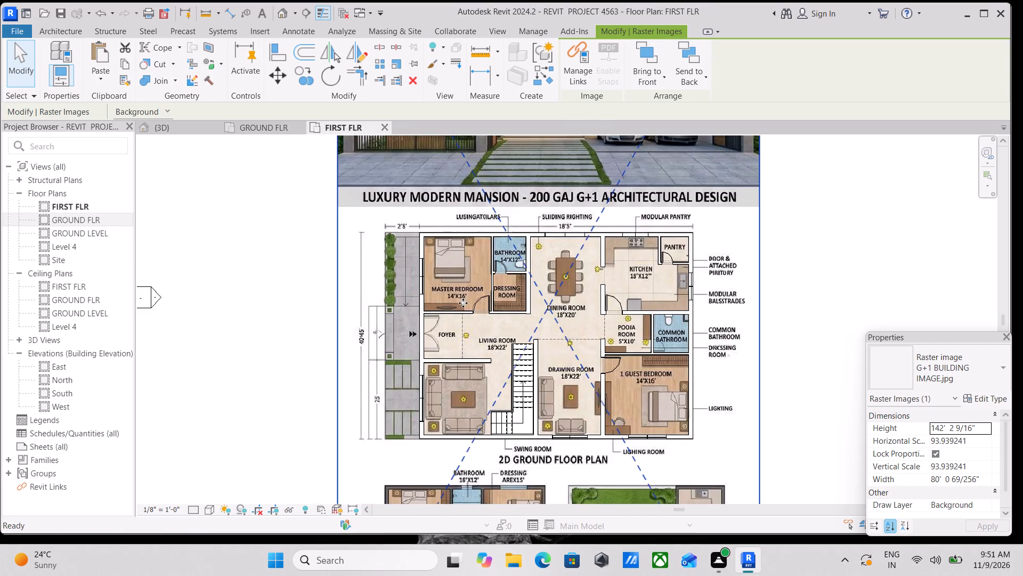
pyautogui.scroll(-2, 463, 303)
pyautogui.scroll(-3, 538, 313)
pyautogui.moveTo(533, 308); pyautogui.dragTo(508, 217, button='middle')
pyautogui.scroll(1, 508, 218)
pyautogui.moveTo(422, 260); pyautogui.dragTo(392, 354, button='middle')
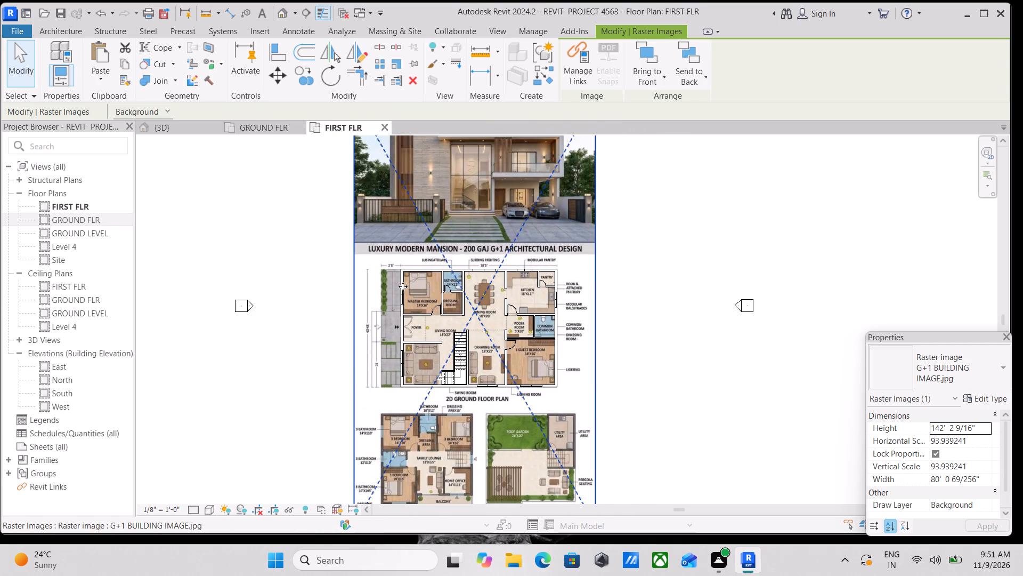
pyautogui.scroll(3, 417, 285)
pyautogui.moveTo(435, 321); pyautogui.dragTo(406, 279, button='middle')
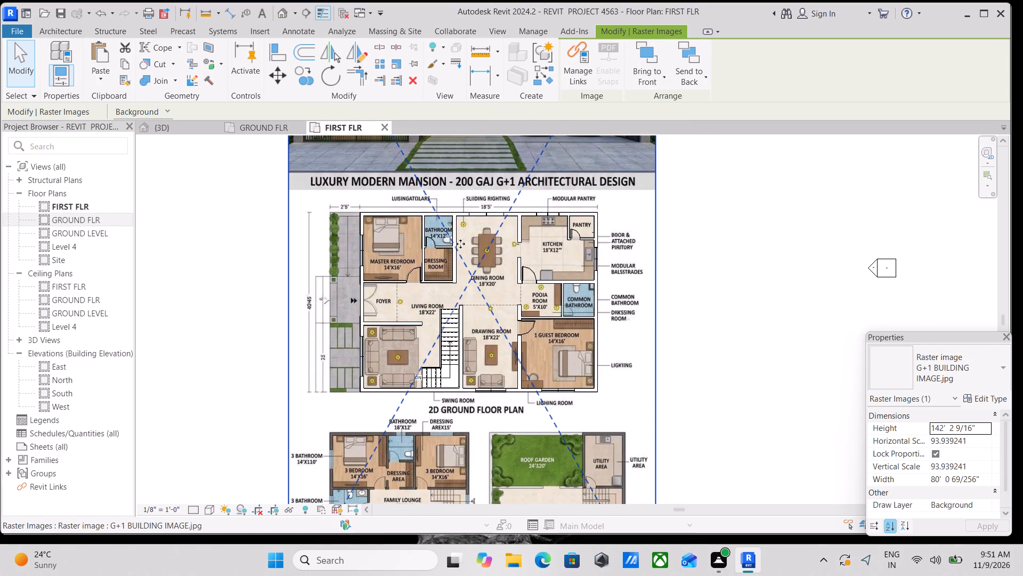
pyautogui.scroll(3, 456, 272)
pyautogui.moveTo(459, 278); pyautogui.dragTo(403, 373, button='middle')
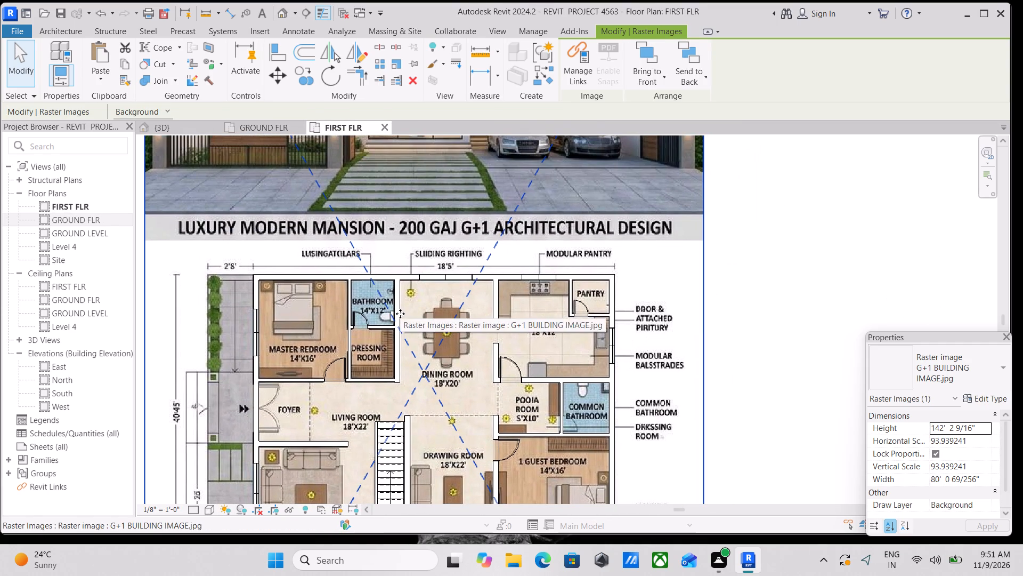
# Pin the G+1 BUILDING IMAGE.jpg reference image in place in the FIRST FLR plan.
pyautogui.press('Escape')
pyautogui.scroll(-2, 523, 267)
pyautogui.moveTo(524, 265); pyautogui.dragTo(457, 358, button='middle')
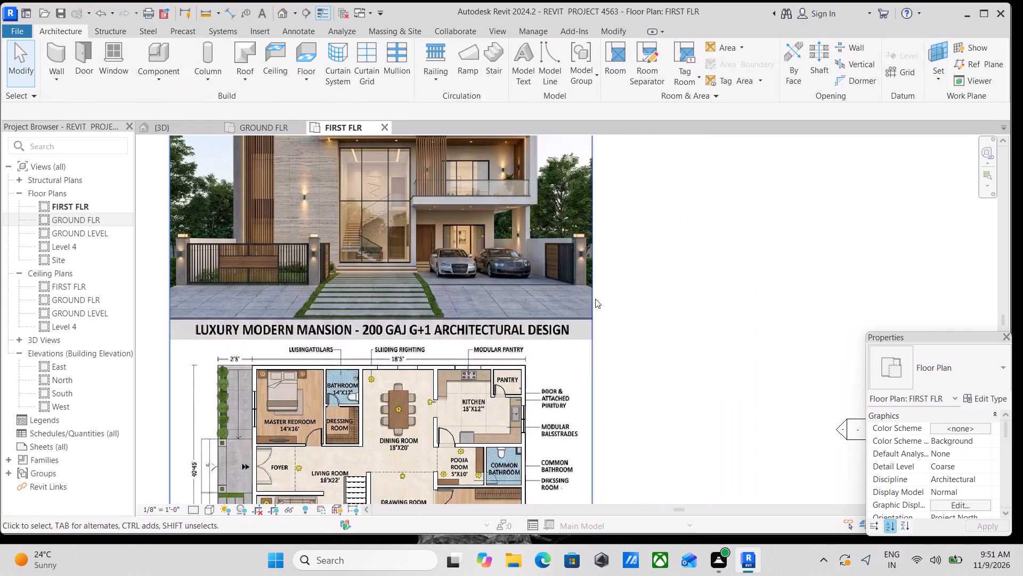
pyautogui.click(590, 301)
pyautogui.press('p')
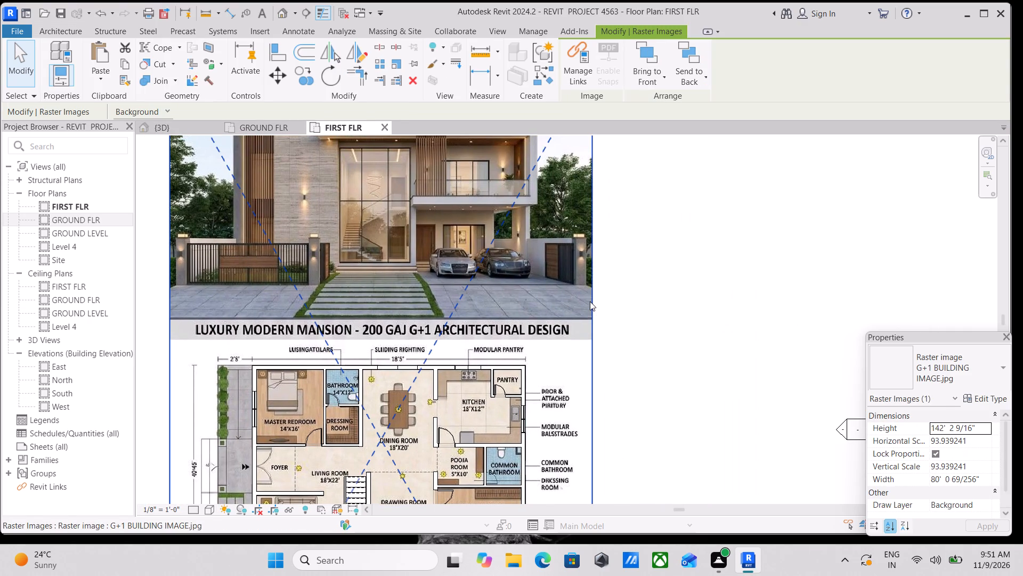
pyautogui.press('n')
pyautogui.scroll(-4, 456, 296)
pyautogui.moveTo(444, 287); pyautogui.dragTo(444, 251, button='middle')
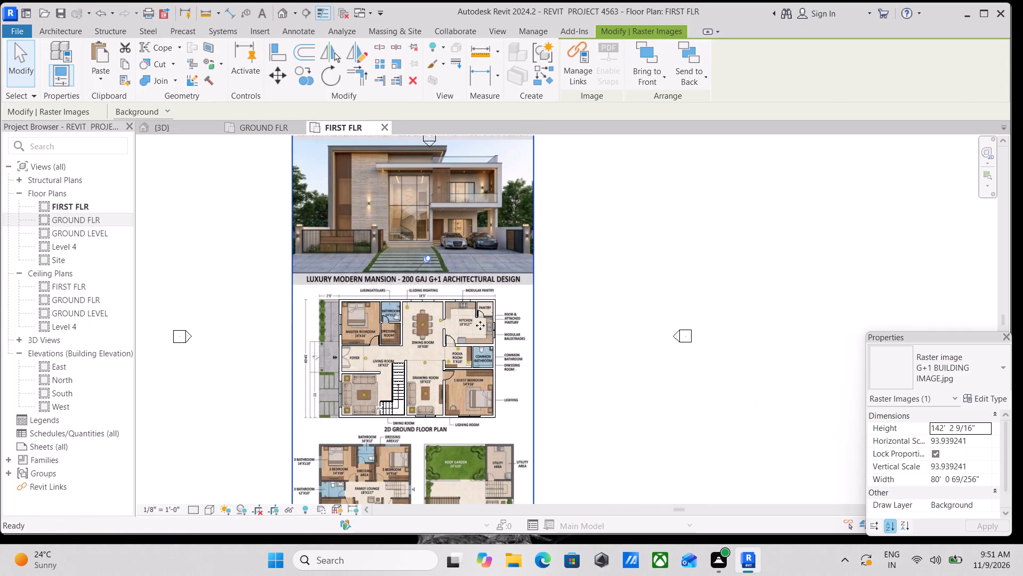
pyautogui.press('Escape')
# Compare the reference image's first-floor plan, with its bedrooms, family lounge and balcony, against the copied walls over the ground floor plan.
pyautogui.moveTo(502, 355); pyautogui.dragTo(501, 310, button='middle')
pyautogui.scroll(4, 335, 429)
pyautogui.moveTo(342, 408); pyautogui.dragTo(354, 350, button='middle')
pyautogui.scroll(3, 358, 342)
pyautogui.moveTo(354, 350); pyautogui.dragTo(366, 327, button='middle')
pyautogui.scroll(4, 388, 326)
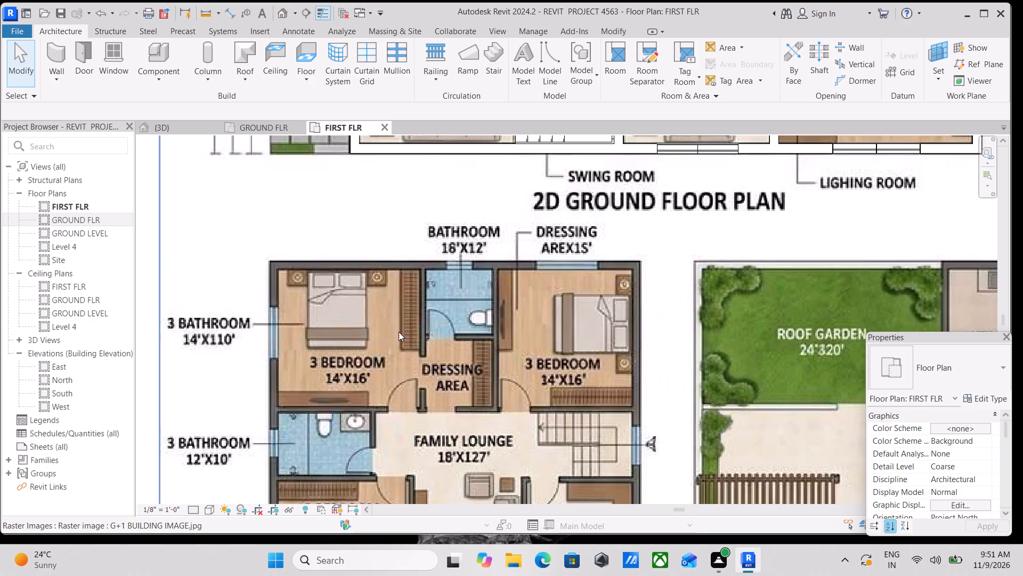
pyautogui.scroll(-4, 432, 292)
pyautogui.scroll(-2, 554, 273)
pyautogui.moveTo(547, 276); pyautogui.dragTo(548, 319, button='middle')
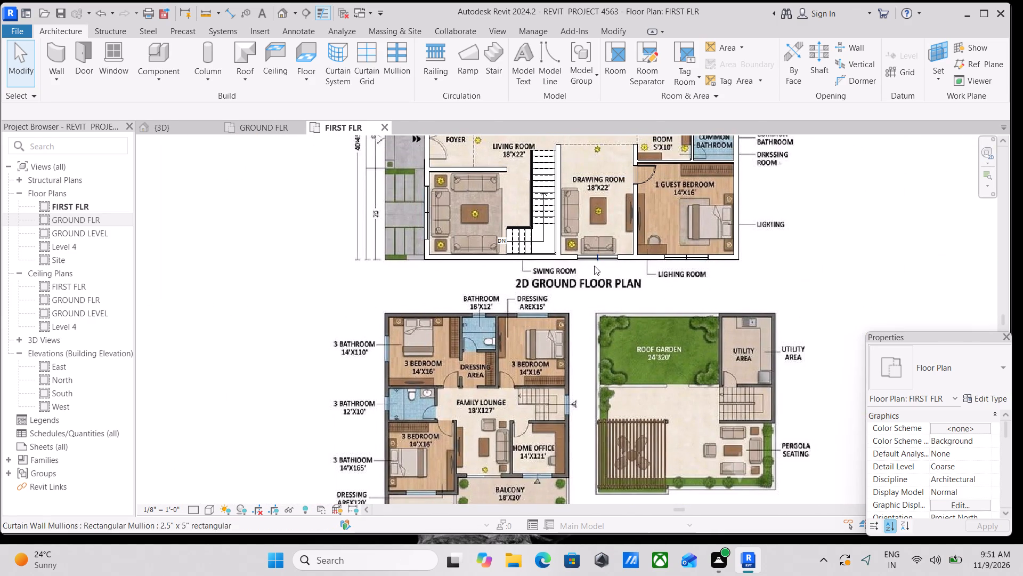
pyautogui.moveTo(594, 266); pyautogui.dragTo(591, 285, button='middle')
pyautogui.moveTo(470, 341); pyautogui.dragTo(456, 415, button='middle')
pyautogui.scroll(-2, 492, 356)
pyautogui.moveTo(492, 356); pyautogui.dragTo(491, 382, button='middle')
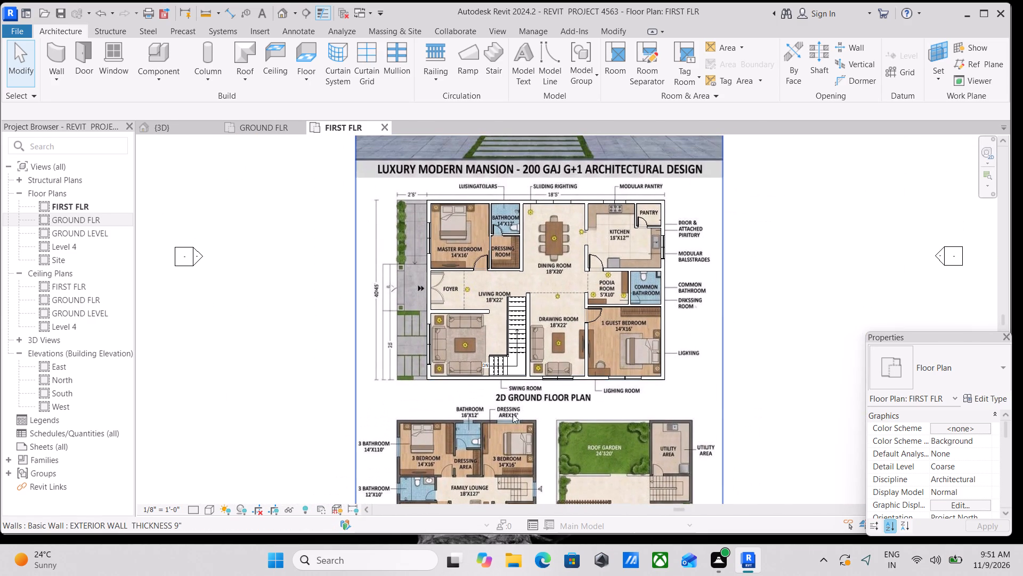
pyautogui.scroll(2, 514, 413)
pyautogui.moveTo(537, 265); pyautogui.dragTo(538, 327, button='middle')
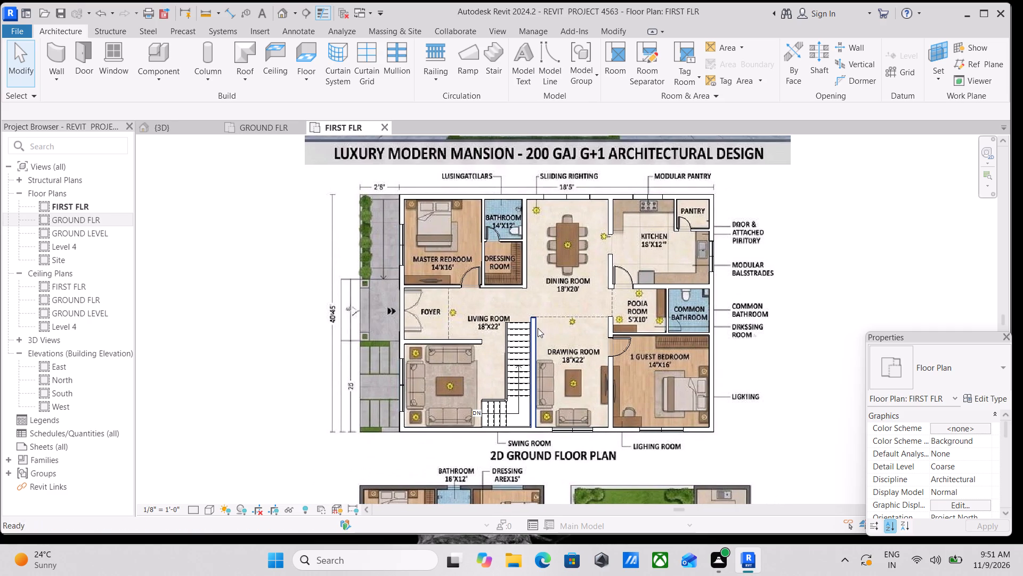
# Compare the reference image's 2D first floor plan, with its bedrooms, family lounge and stair, against the copied walls above it.
pyautogui.scroll(-3, 442, 272)
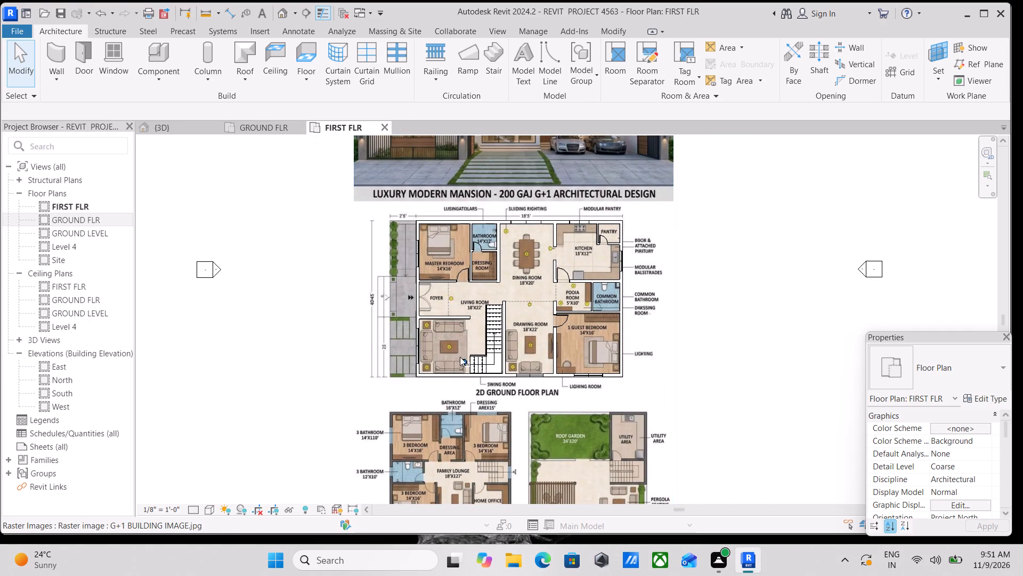
pyautogui.scroll(4, 459, 398)
pyautogui.scroll(-2, 454, 415)
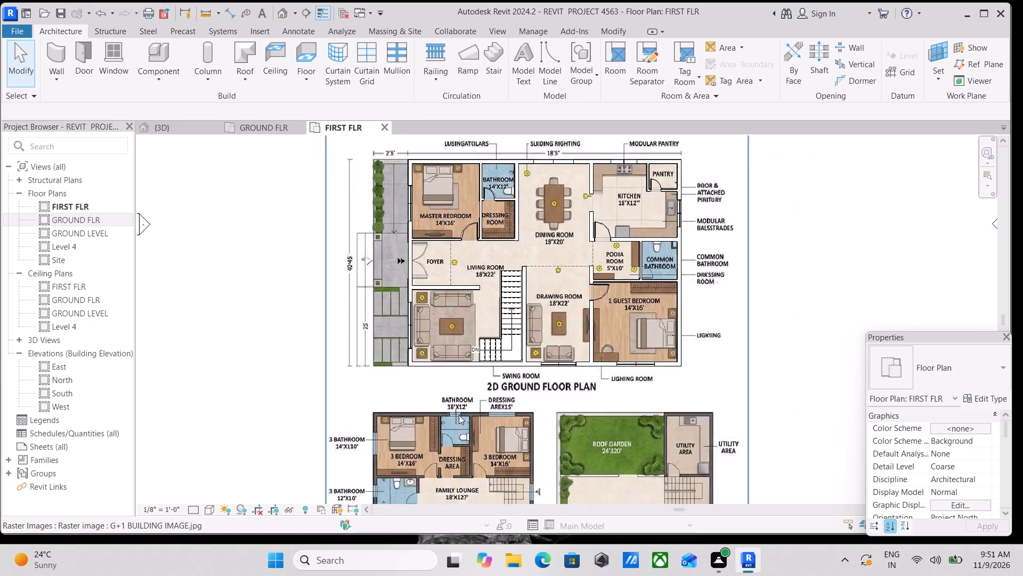
pyautogui.scroll(-1, 459, 415)
pyautogui.scroll(2, 456, 424)
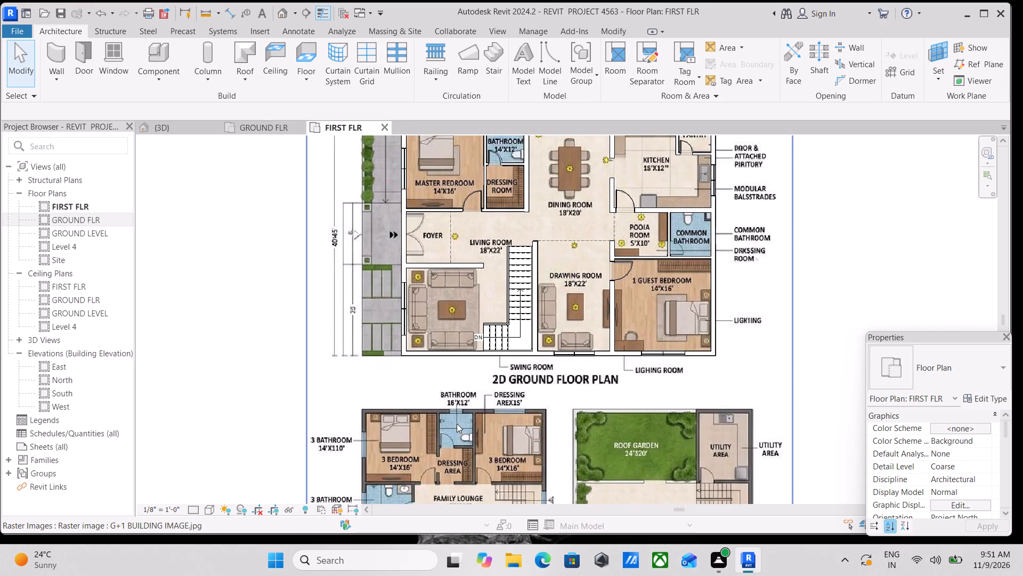
pyautogui.scroll(-2, 476, 413)
pyautogui.moveTo(480, 410); pyautogui.dragTo(460, 354, button='middle')
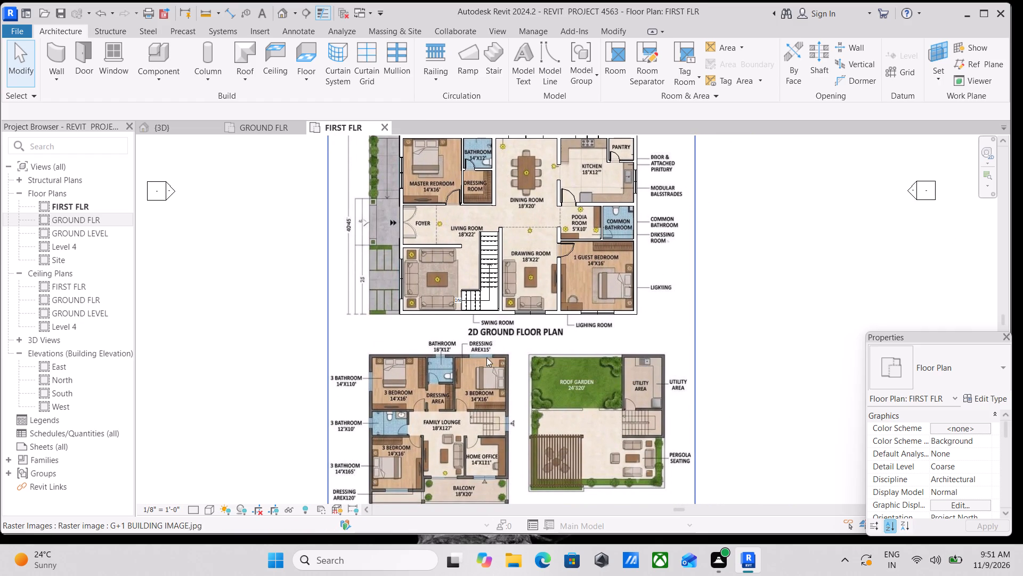
pyautogui.scroll(4, 445, 403)
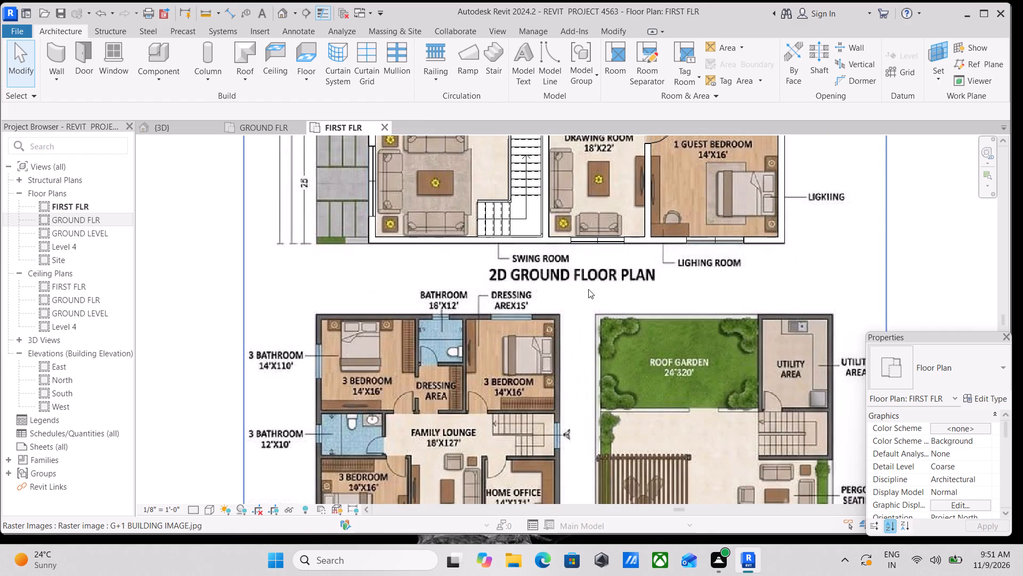
pyautogui.moveTo(600, 363); pyautogui.dragTo(600, 298, button='middle')
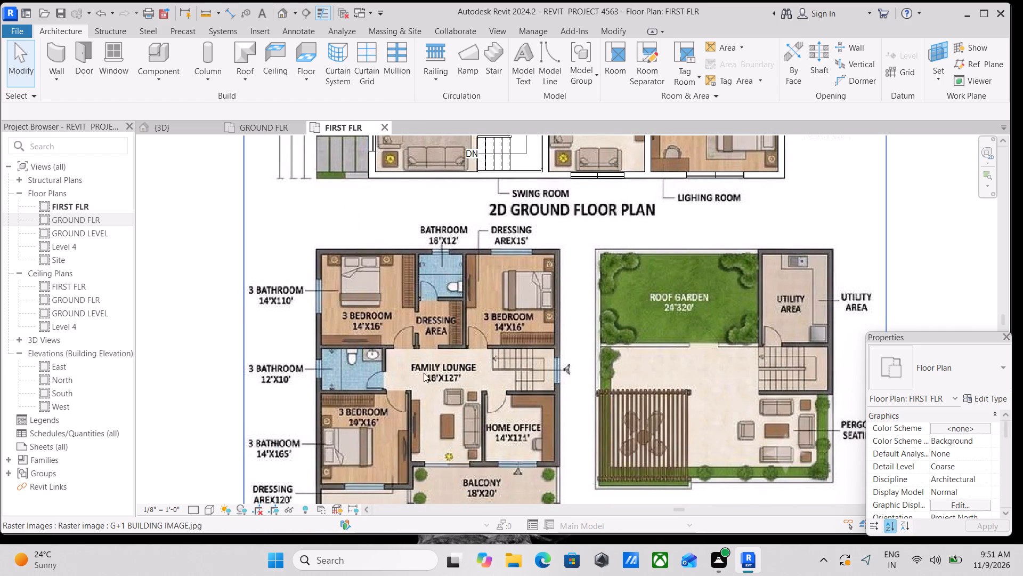
pyautogui.scroll(3, 396, 426)
pyautogui.scroll(-3, 401, 369)
pyautogui.moveTo(352, 373); pyautogui.dragTo(453, 422, button='middle')
pyautogui.scroll(1, 463, 418)
pyautogui.scroll(-2, 530, 421)
pyautogui.moveTo(550, 432); pyautogui.dragTo(434, 354, button='middle')
pyautogui.scroll(-1, 480, 361)
pyautogui.moveTo(480, 361); pyautogui.dragTo(484, 508, button='middle')
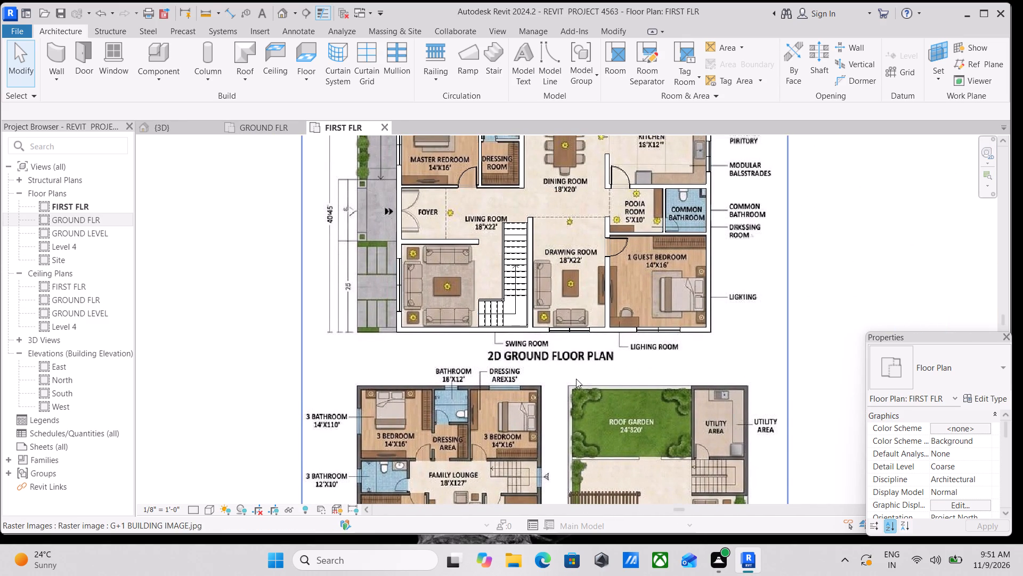
pyautogui.scroll(-2, 577, 378)
pyautogui.scroll(2, 506, 491)
pyautogui.moveTo(615, 388); pyautogui.dragTo(602, 305, button='middle')
pyautogui.moveTo(602, 305); pyautogui.dragTo(585, 378, button='middle')
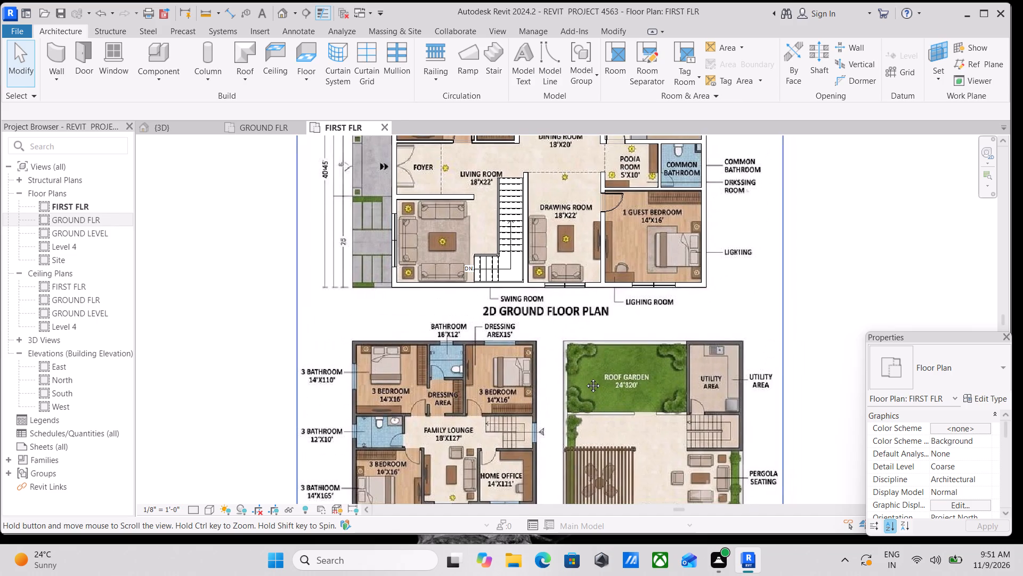
pyautogui.moveTo(585, 378); pyautogui.dragTo(580, 333, button='middle')
pyautogui.moveTo(622, 307); pyautogui.dragTo(623, 341, button='middle')
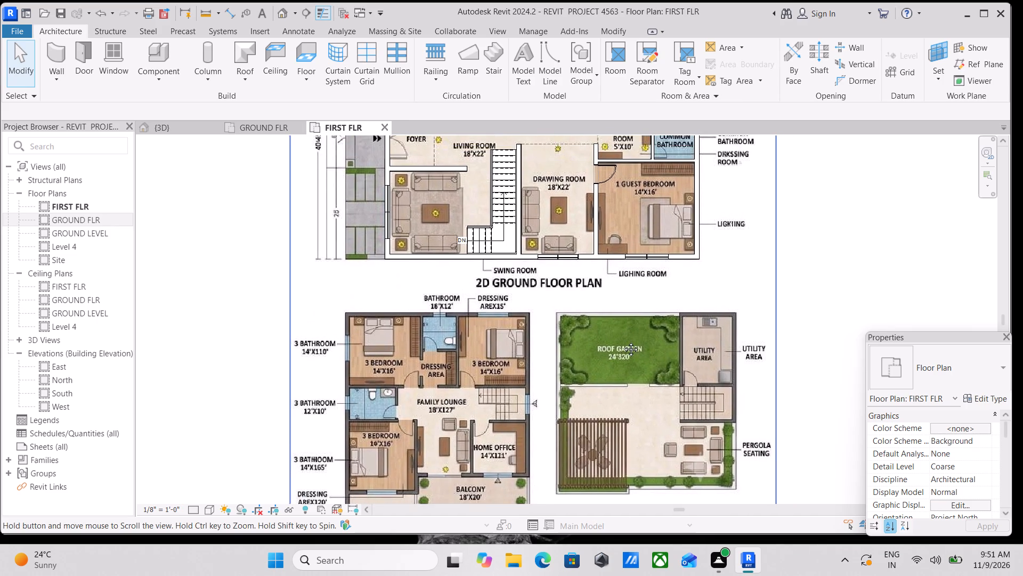
pyautogui.moveTo(623, 341); pyautogui.dragTo(626, 381, button='middle')
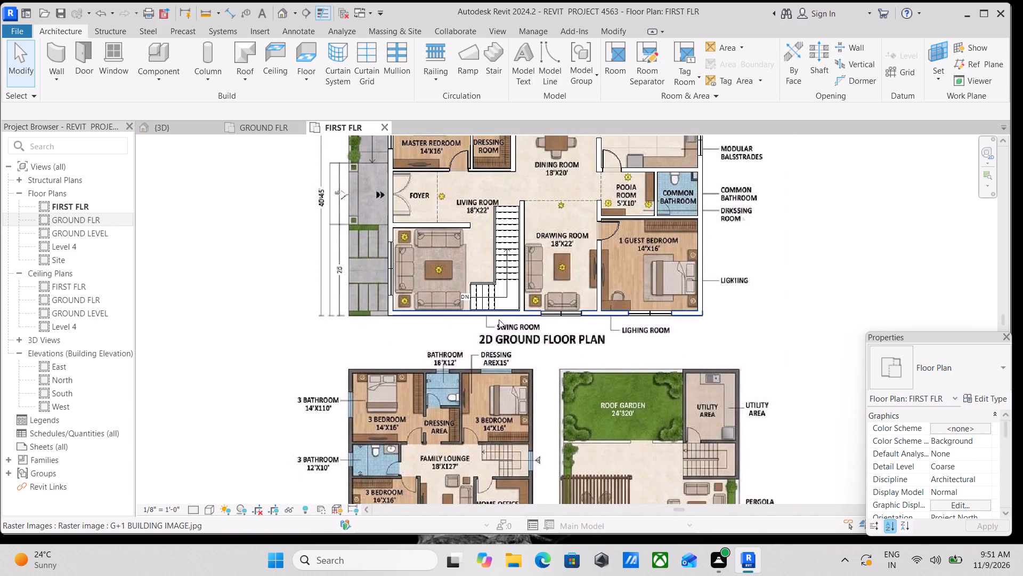
pyautogui.moveTo(499, 319); pyautogui.dragTo(523, 404, button='middle')
pyautogui.moveTo(444, 324); pyautogui.dragTo(465, 400, button='middle')
pyautogui.scroll(-3, 458, 373)
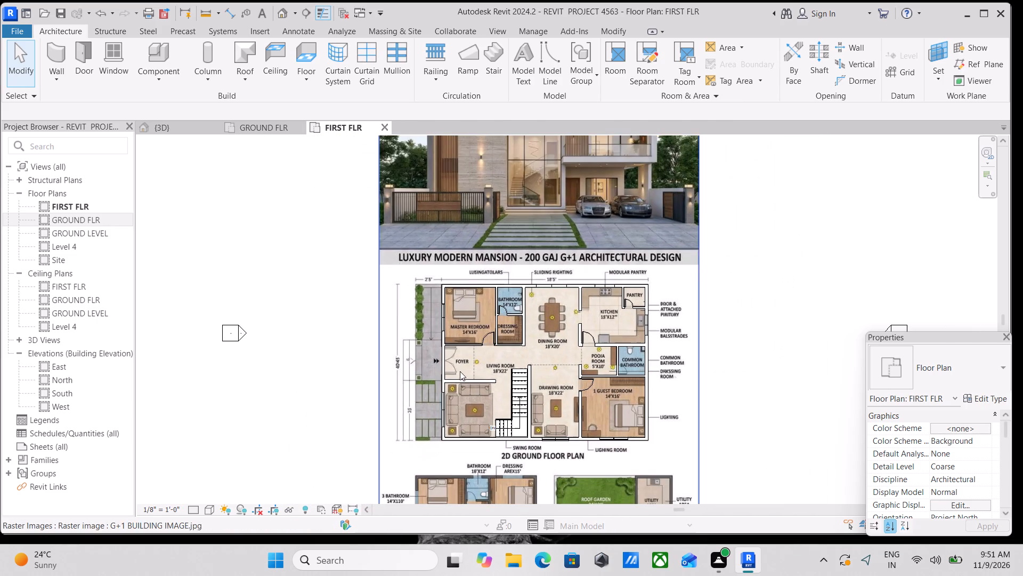
# Examine how the staircase, living room and bedroom walls differ between the reference image's ground and first floor plans.
pyautogui.moveTo(465, 387); pyautogui.dragTo(462, 314, button='middle')
pyautogui.scroll(1, 594, 286)
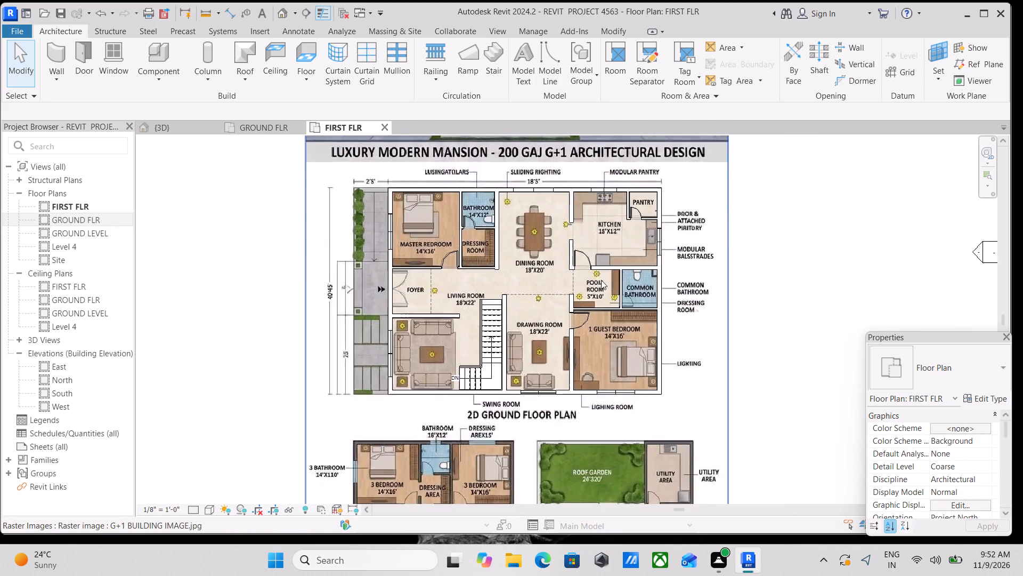
pyautogui.scroll(2, 601, 280)
pyautogui.scroll(-3, 602, 278)
pyautogui.scroll(3, 597, 426)
pyautogui.scroll(2, 377, 400)
pyautogui.scroll(-3, 449, 386)
pyautogui.moveTo(455, 382); pyautogui.dragTo(473, 485, button='middle')
pyautogui.scroll(-3, 512, 352)
pyautogui.moveTo(520, 375); pyautogui.dragTo(517, 324, button='middle')
pyautogui.scroll(1, 514, 339)
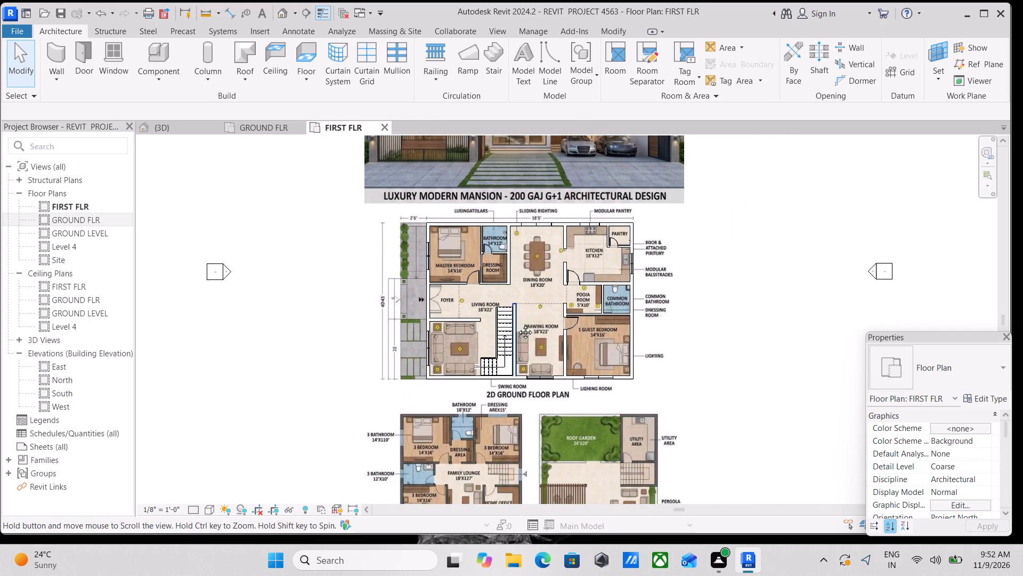
pyautogui.moveTo(517, 324); pyautogui.dragTo(518, 322, button='middle')
pyautogui.scroll(-2, 506, 406)
pyautogui.moveTo(501, 378); pyautogui.dragTo(501, 349, button='middle')
pyautogui.scroll(2, 540, 346)
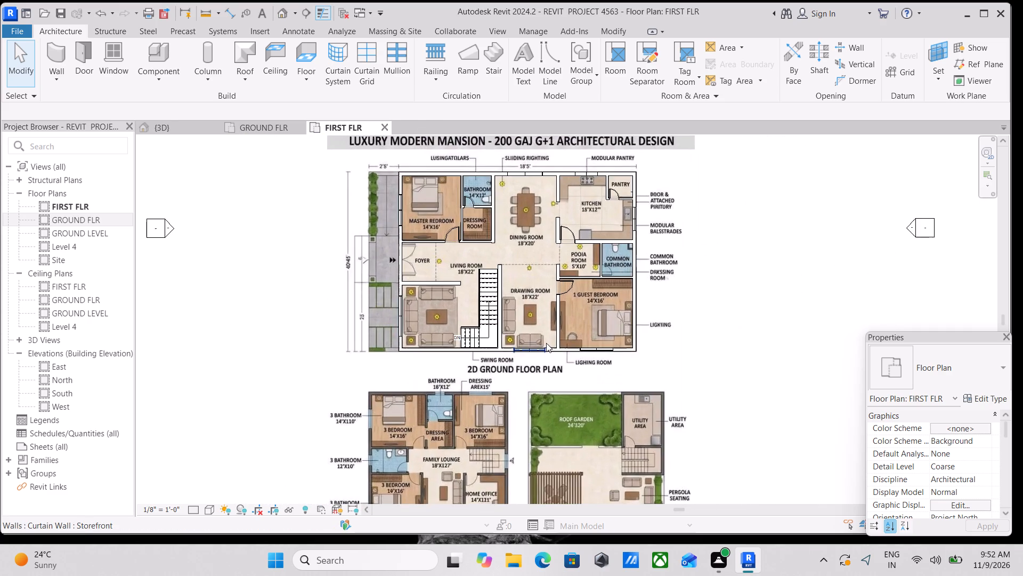
pyautogui.scroll(2, 546, 343)
pyautogui.moveTo(399, 461); pyautogui.dragTo(399, 315, button='middle')
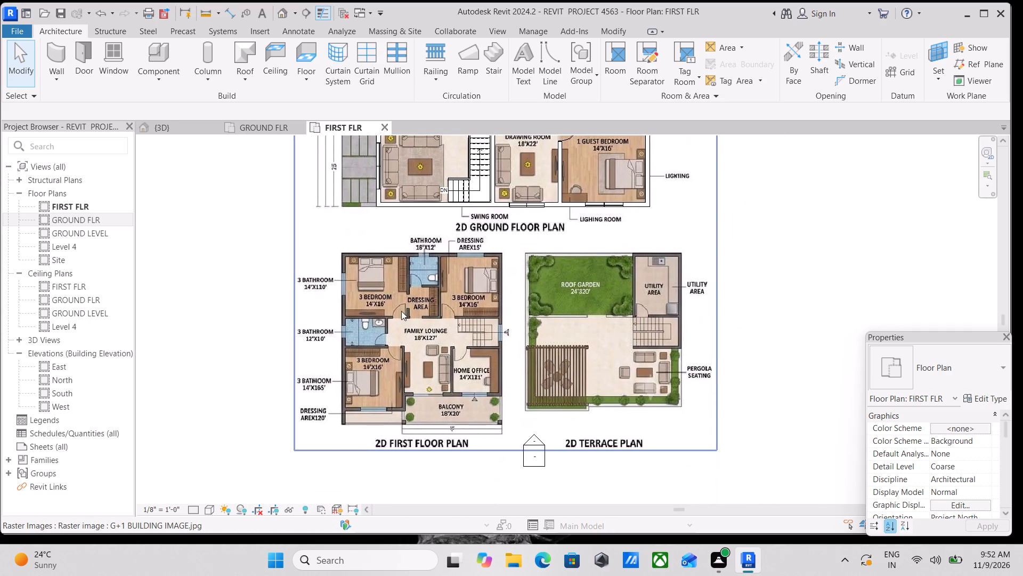
pyautogui.scroll(3, 422, 389)
pyautogui.scroll(-6, 422, 391)
pyautogui.moveTo(457, 351); pyautogui.dragTo(471, 444, button='middle')
pyautogui.scroll(1, 471, 444)
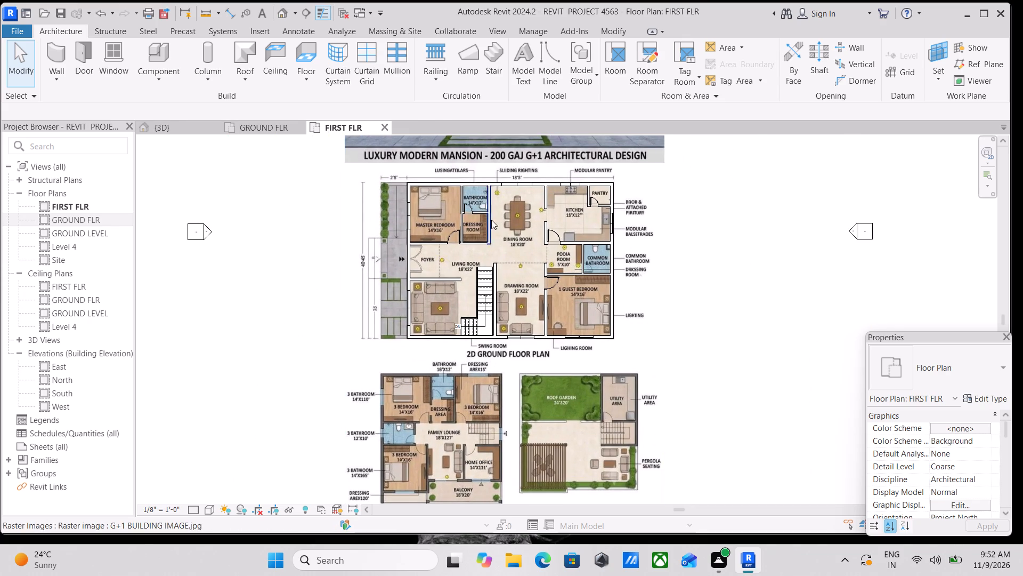
# Examine the copied walls and doors around the master bedroom, bathroom and dressing room against the first-floor bathroom layout.
pyautogui.moveTo(473, 211); pyautogui.dragTo(486, 311, button='middle')
pyautogui.scroll(-1, 485, 273)
pyautogui.scroll(1, 485, 317)
pyautogui.scroll(-2, 487, 315)
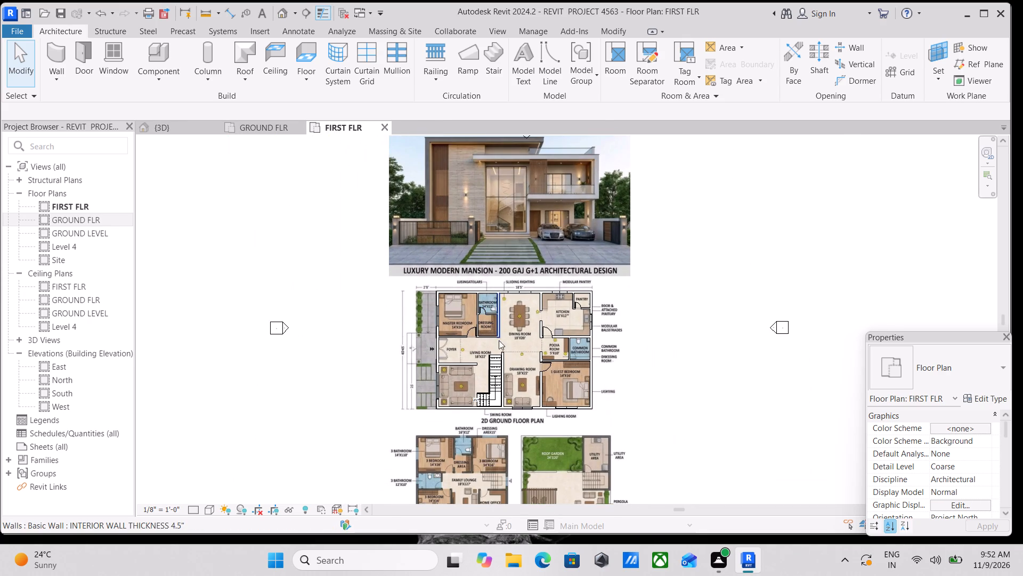
pyautogui.scroll(4, 452, 468)
pyautogui.scroll(4, 493, 403)
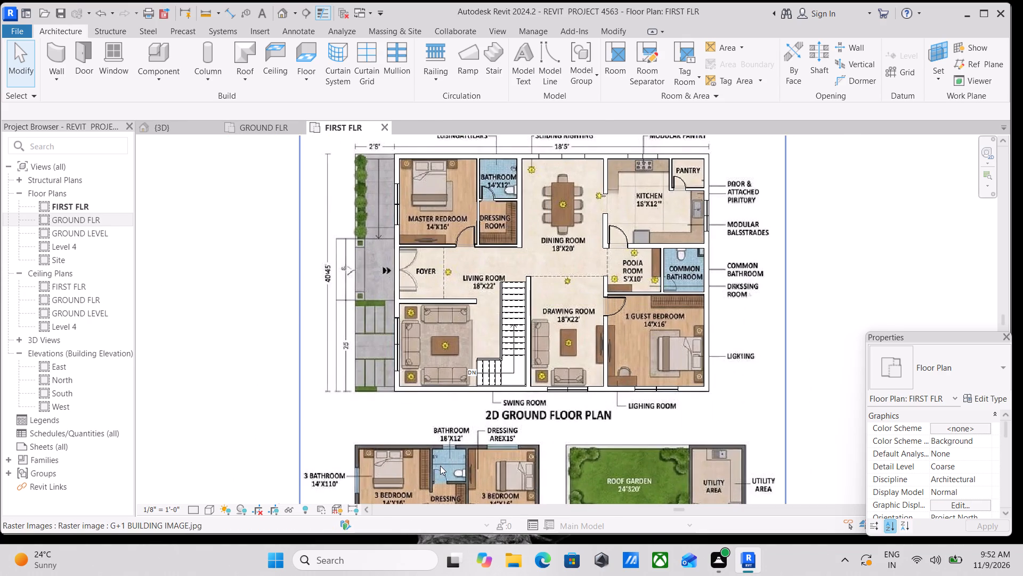
pyautogui.scroll(4, 440, 466)
pyautogui.scroll(-3, 484, 279)
pyautogui.moveTo(493, 277); pyautogui.dragTo(515, 406, button='middle')
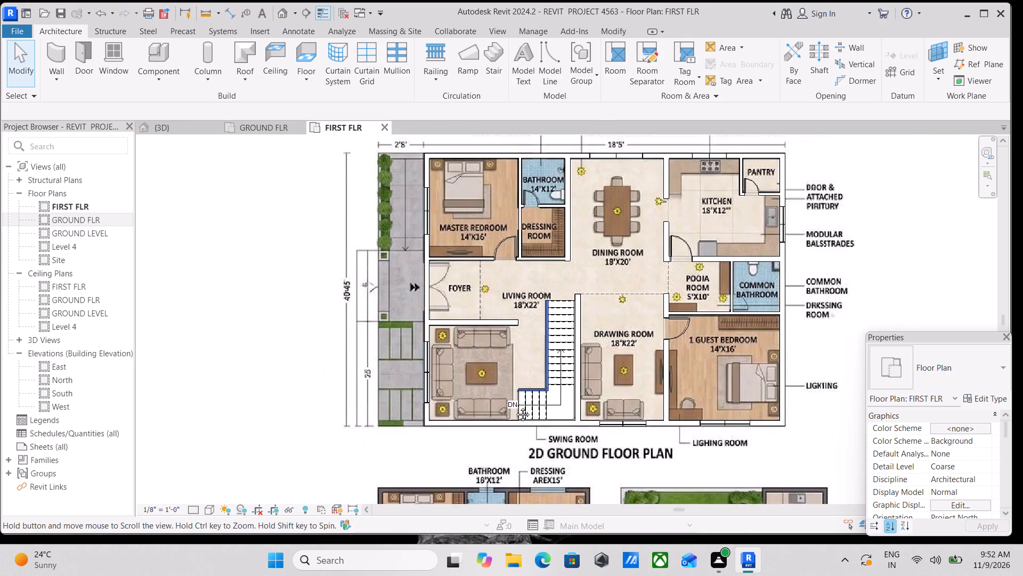
pyautogui.moveTo(515, 406); pyautogui.dragTo(513, 421, button='middle')
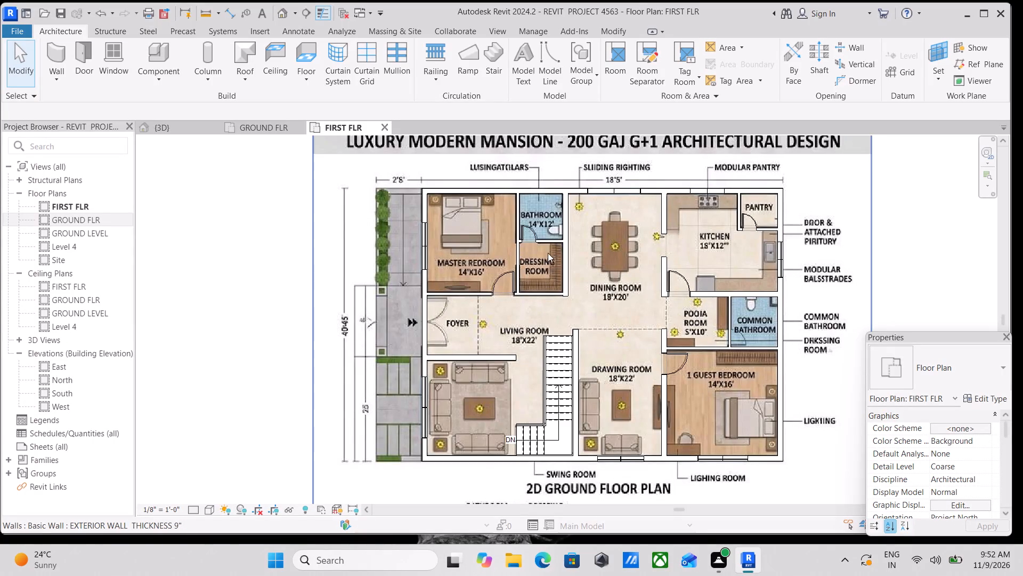
pyautogui.scroll(-2, 541, 308)
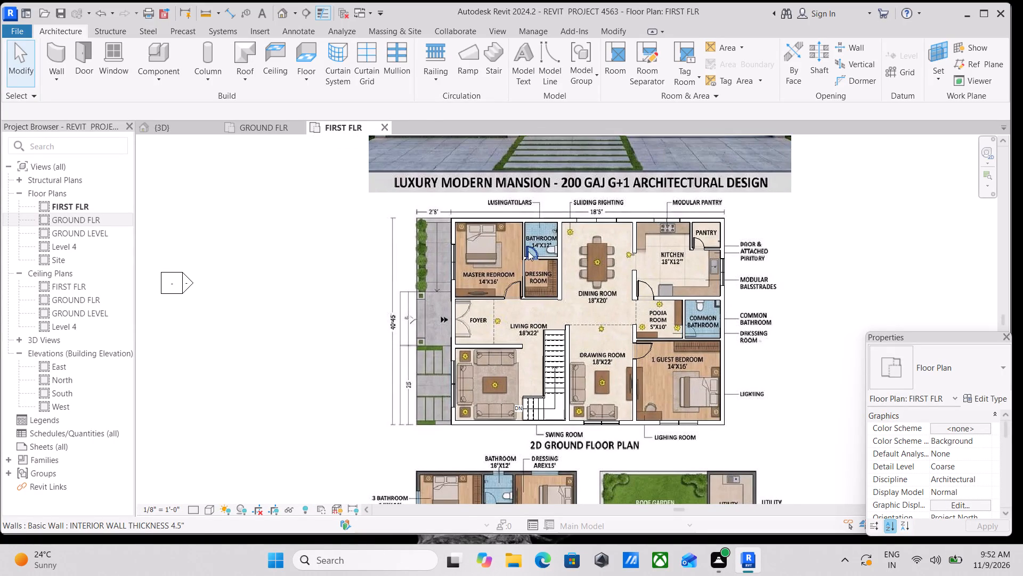
pyautogui.scroll(3, 529, 252)
pyautogui.moveTo(529, 270); pyautogui.dragTo(492, 294, button='middle')
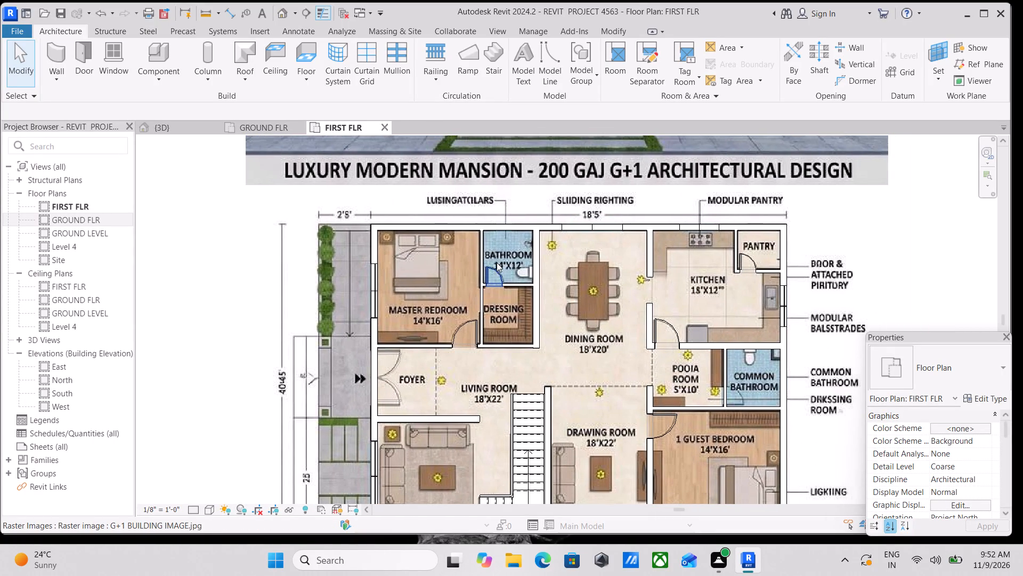
pyautogui.scroll(1, 495, 270)
pyautogui.scroll(-1, 495, 270)
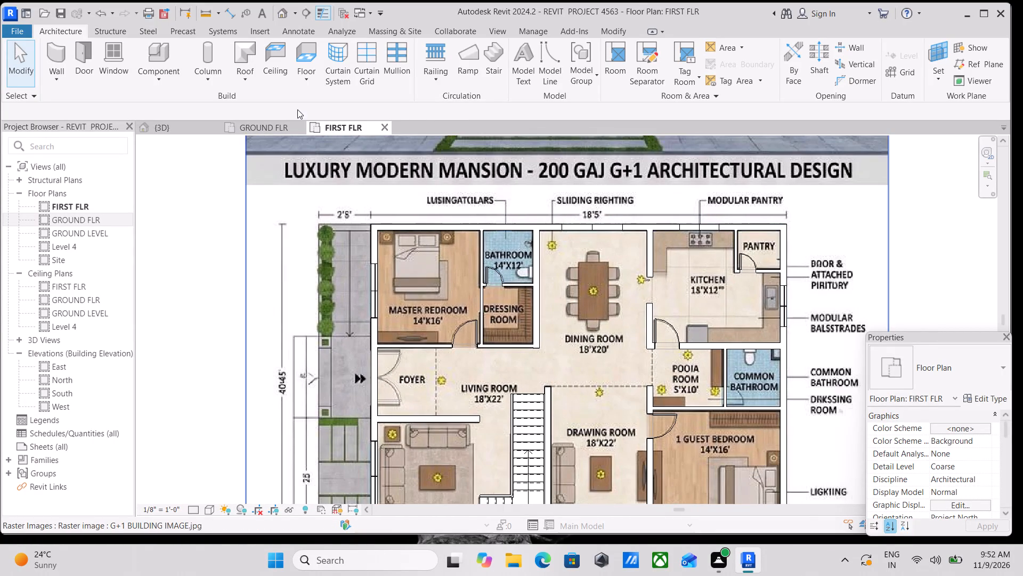
# Inspect the copied storey's walls, doors and stair from above in the 3D view.
pyautogui.click(172, 132)
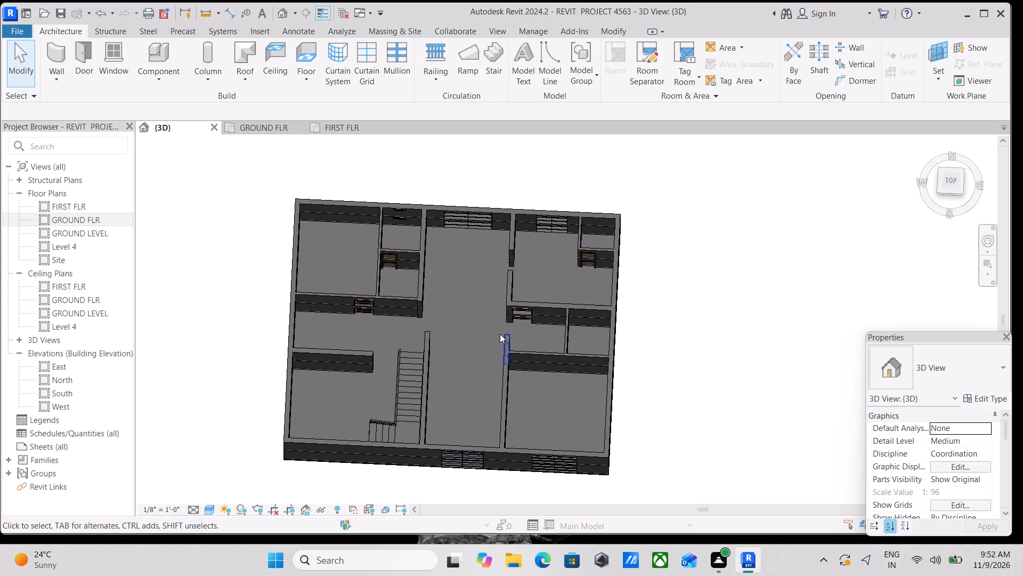
pyautogui.scroll(-2, 492, 326)
pyautogui.keyDown('shift'); pyautogui.moveTo(489, 320); pyautogui.dragTo(395, 282, button='middle'); pyautogui.keyUp('shift')
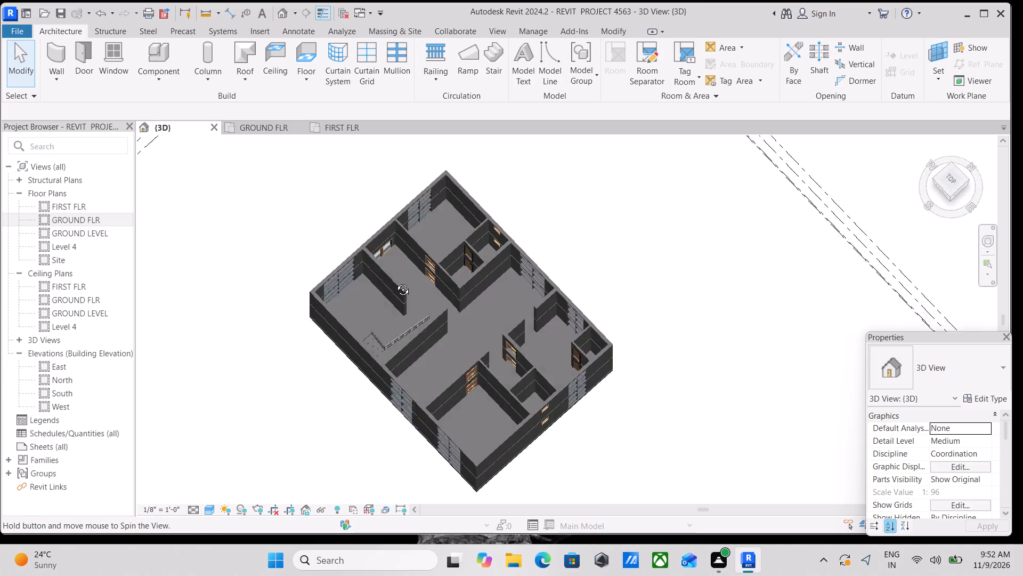
pyautogui.keyDown('shift'); pyautogui.moveTo(395, 282); pyautogui.dragTo(492, 327, button='middle'); pyautogui.keyUp('shift')
pyautogui.scroll(1, 492, 326)
pyautogui.keyDown('shift'); pyautogui.moveTo(477, 309); pyautogui.dragTo(504, 382, button='middle'); pyautogui.keyUp('shift')
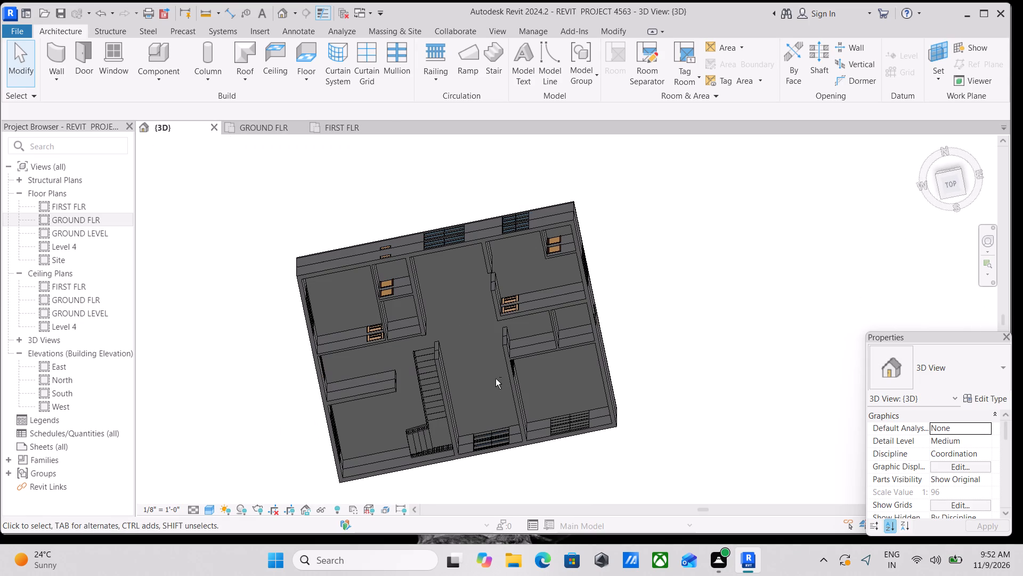
# Return to the FIRST FLR plan and inspect the kitchen, dining and bathroom walls, including the 9" wall between bathroom and dining room.
pyautogui.click(342, 126)
pyautogui.scroll(3, 608, 353)
pyautogui.scroll(-2, 610, 349)
pyautogui.moveTo(600, 342); pyautogui.dragTo(411, 364, button='middle')
pyautogui.scroll(2, 466, 343)
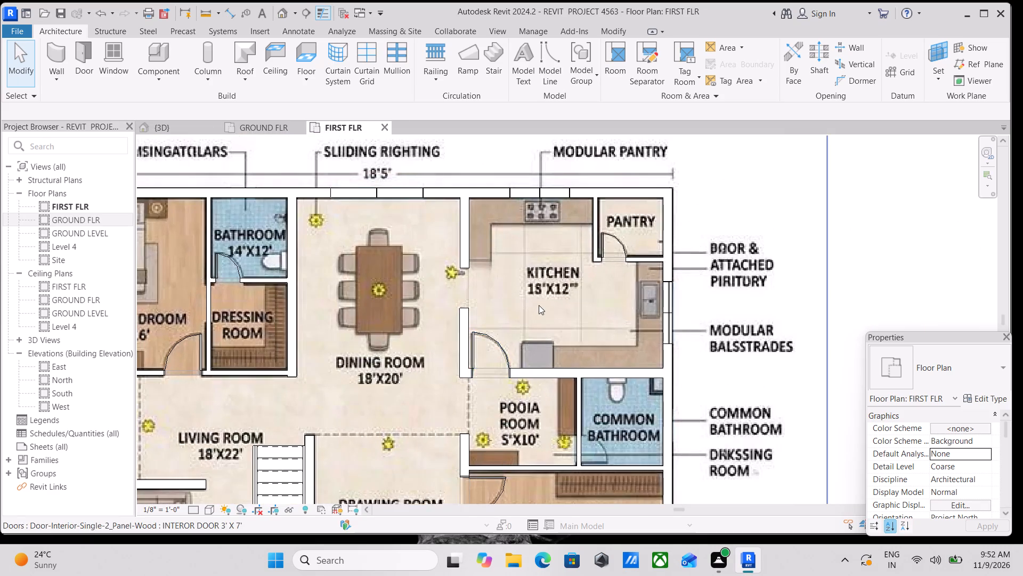
pyautogui.scroll(-2, 539, 305)
pyautogui.moveTo(546, 317); pyautogui.dragTo(574, 365, button='middle')
pyautogui.moveTo(384, 339); pyautogui.dragTo(430, 395, button='middle')
pyautogui.scroll(4, 432, 386)
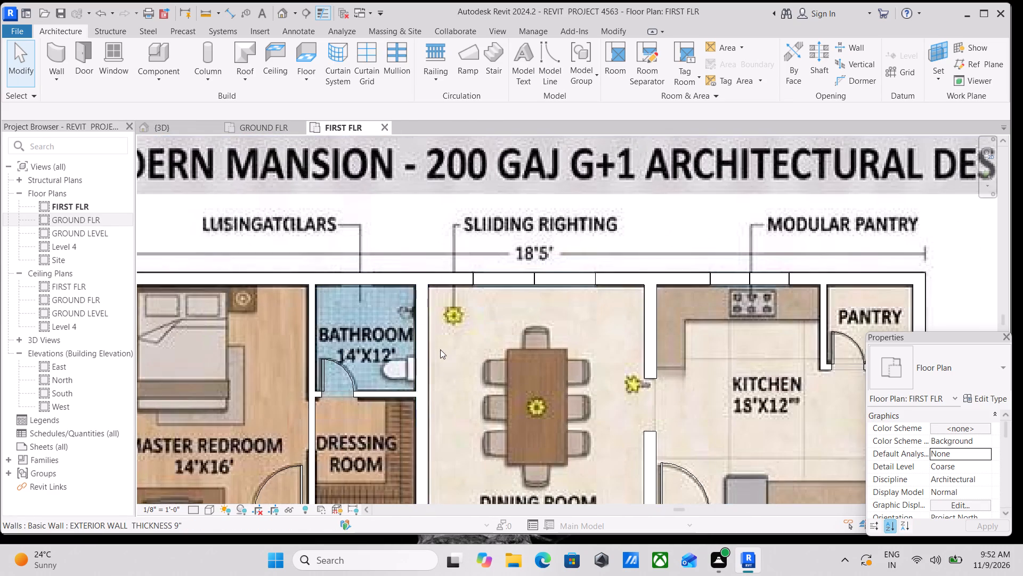
pyautogui.scroll(3, 444, 338)
pyautogui.scroll(-6, 445, 338)
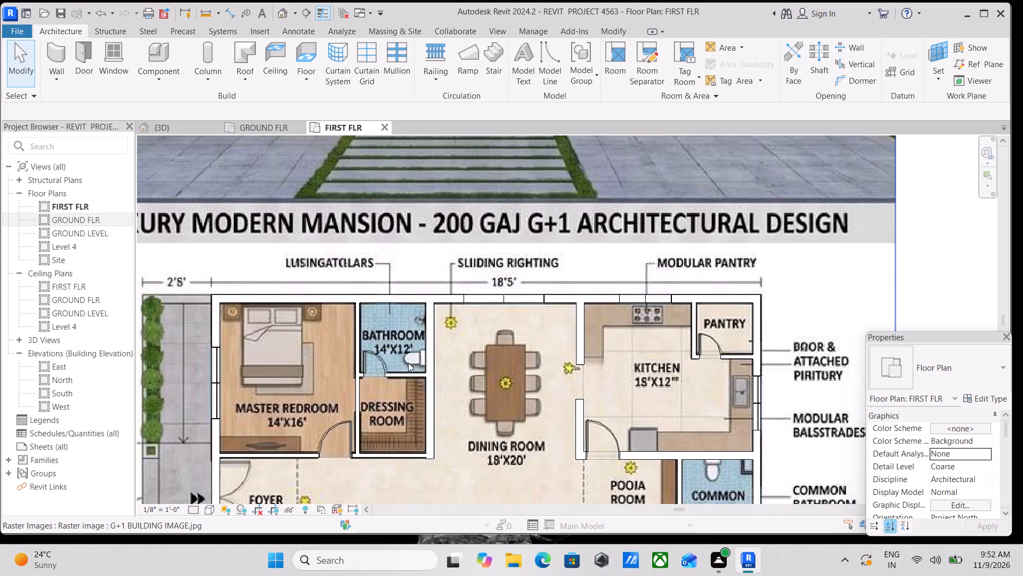
pyautogui.click(439, 364)
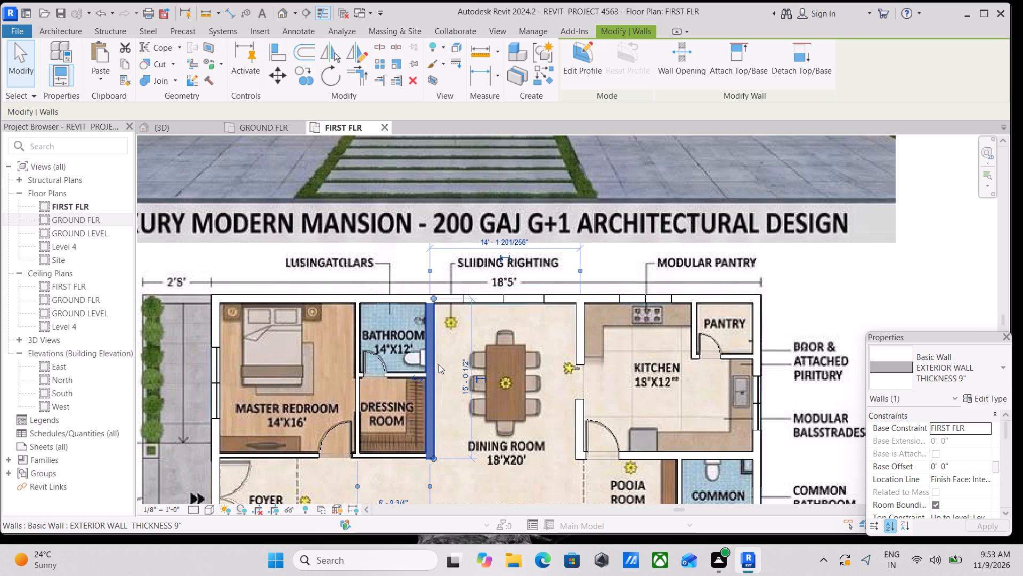
pyautogui.scroll(-3, 439, 364)
pyautogui.scroll(4, 485, 397)
pyautogui.press('Escape')
# Compare the dining room and kitchen area with the reference image's first-floor bedrooms, bathroom and dressing area.
pyautogui.scroll(-3, 460, 381)
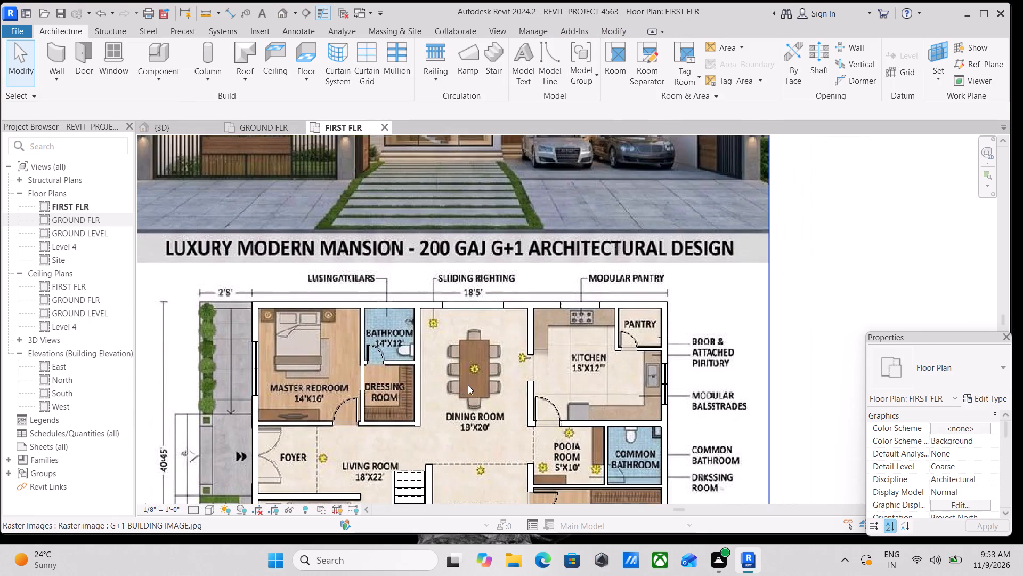
pyautogui.keyDown('shift'); pyautogui.moveTo(468, 385); pyautogui.dragTo(460, 404, button='middle'); pyautogui.keyUp('shift')
pyautogui.scroll(3, 455, 402)
pyautogui.moveTo(476, 389); pyautogui.dragTo(408, 431, button='middle')
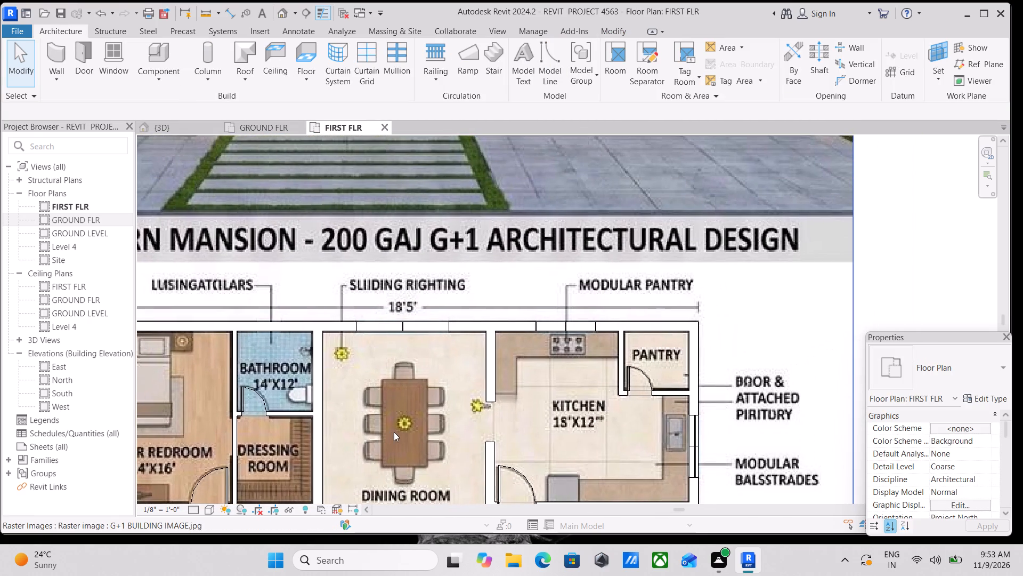
pyautogui.scroll(3, 475, 417)
pyautogui.scroll(-6, 540, 358)
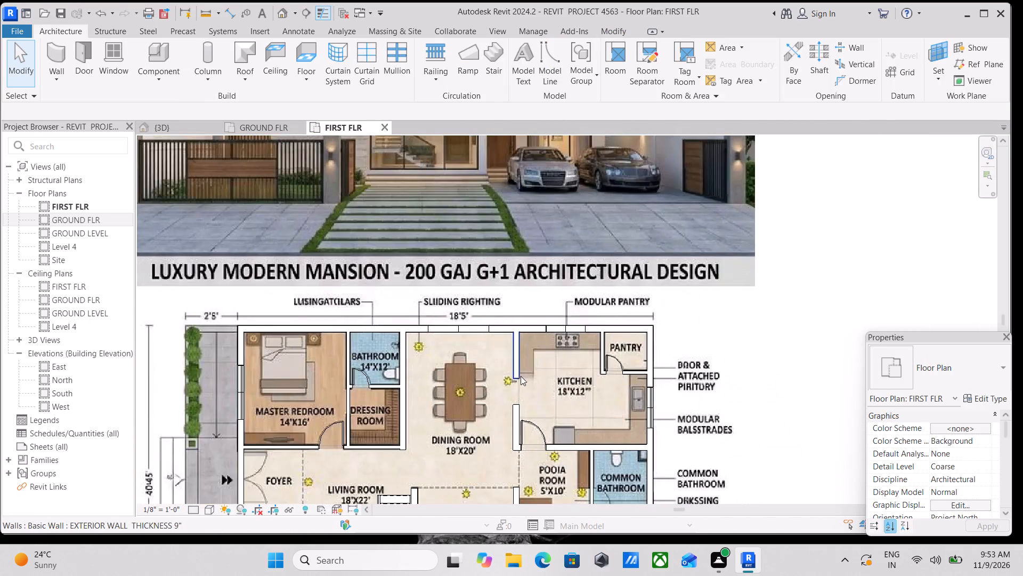
pyautogui.scroll(-6, 431, 380)
pyautogui.moveTo(435, 375); pyautogui.dragTo(415, 392, button='middle')
pyautogui.scroll(-3, 369, 418)
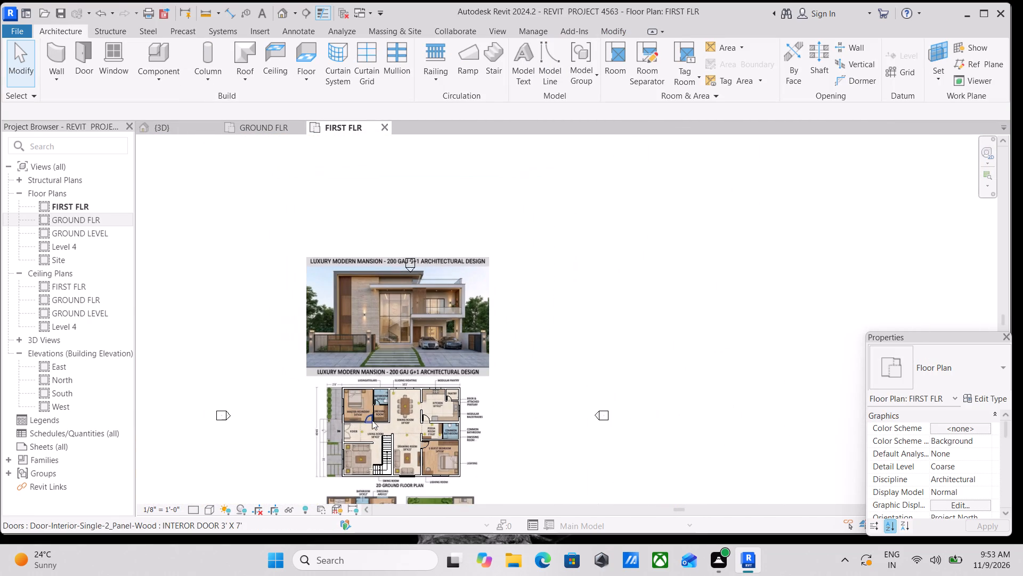
pyautogui.moveTo(385, 439); pyautogui.dragTo(385, 342, button='middle')
pyautogui.scroll(4, 281, 439)
pyautogui.scroll(5, 452, 356)
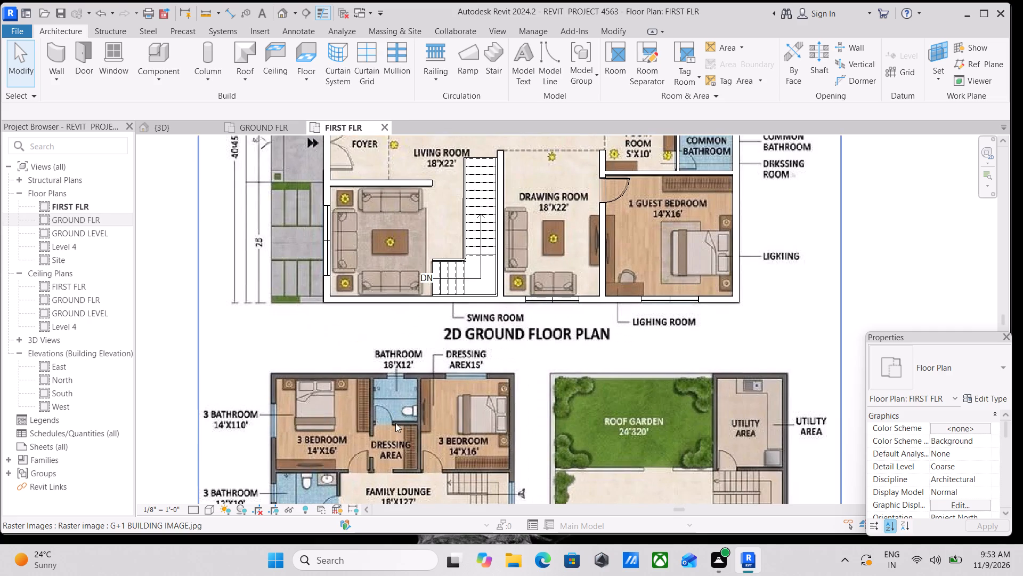
# Examine the reference image's 2D first floor plan, covering its bedrooms, bathrooms, dressing area, family lounge, home office and balcony.
pyautogui.moveTo(395, 419); pyautogui.dragTo(392, 356, button='middle')
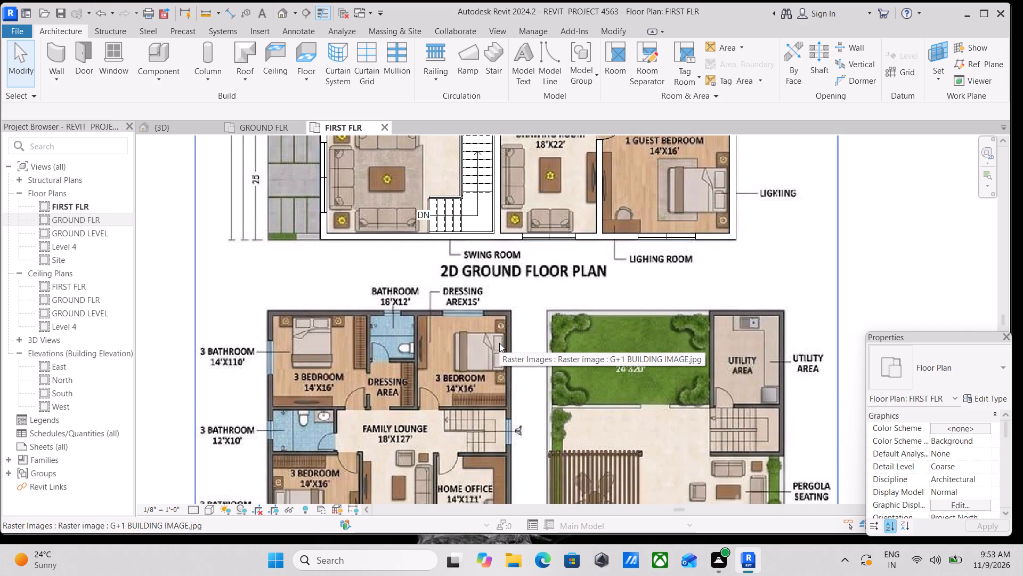
pyautogui.scroll(-11, 502, 341)
pyautogui.moveTo(500, 349); pyautogui.dragTo(500, 478, button='middle')
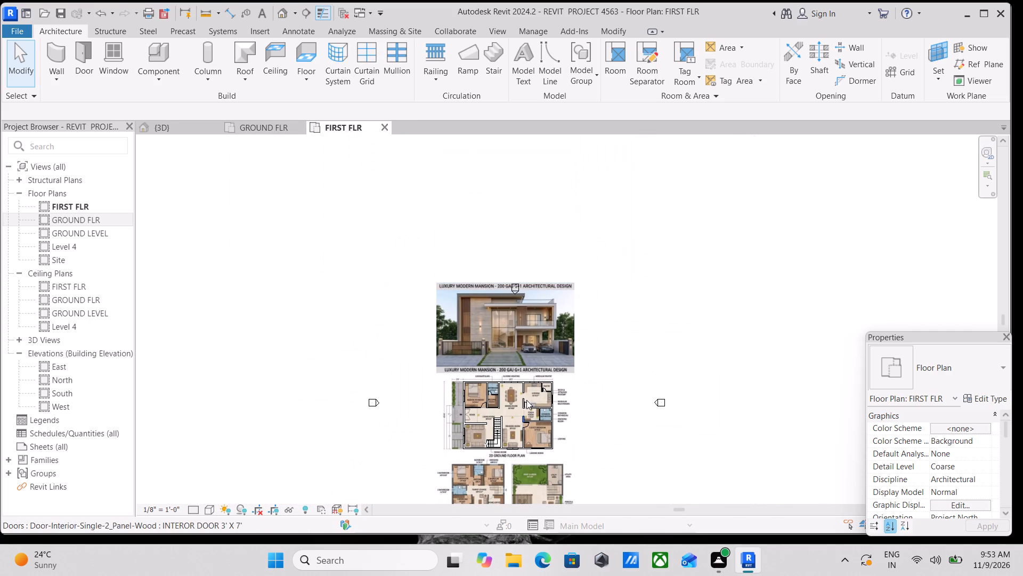
pyautogui.moveTo(518, 458); pyautogui.dragTo(520, 363, button='middle')
pyautogui.scroll(2, 491, 409)
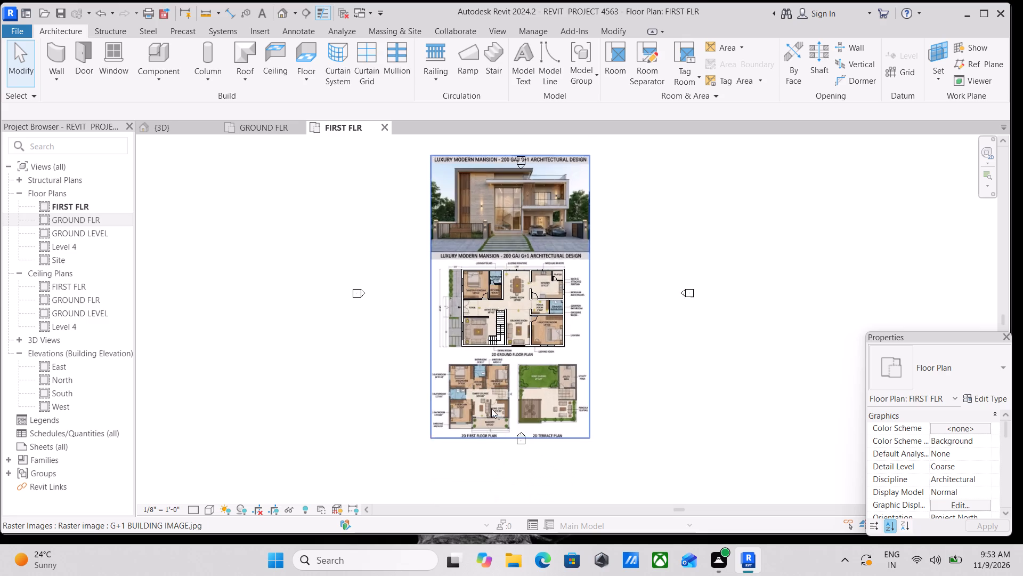
pyautogui.scroll(2, 491, 409)
pyautogui.moveTo(492, 396); pyautogui.dragTo(497, 422, button='middle')
pyautogui.scroll(3, 497, 424)
pyautogui.moveTo(468, 399); pyautogui.dragTo(442, 453, button='middle')
pyautogui.scroll(4, 464, 402)
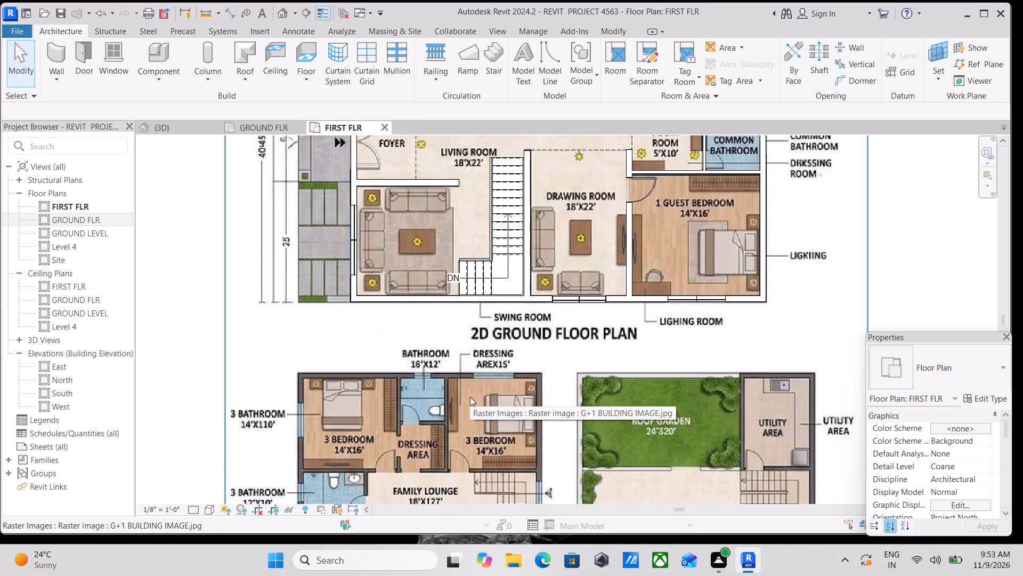
pyautogui.scroll(-2, 469, 399)
pyautogui.moveTo(453, 434); pyautogui.dragTo(445, 380, button='middle')
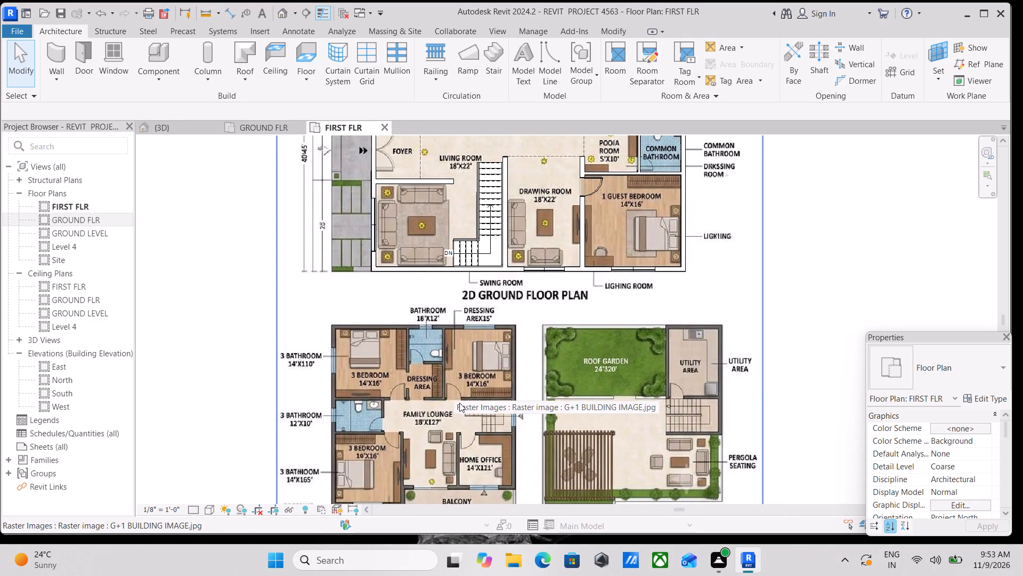
pyautogui.moveTo(466, 417); pyautogui.dragTo(465, 390, button='middle')
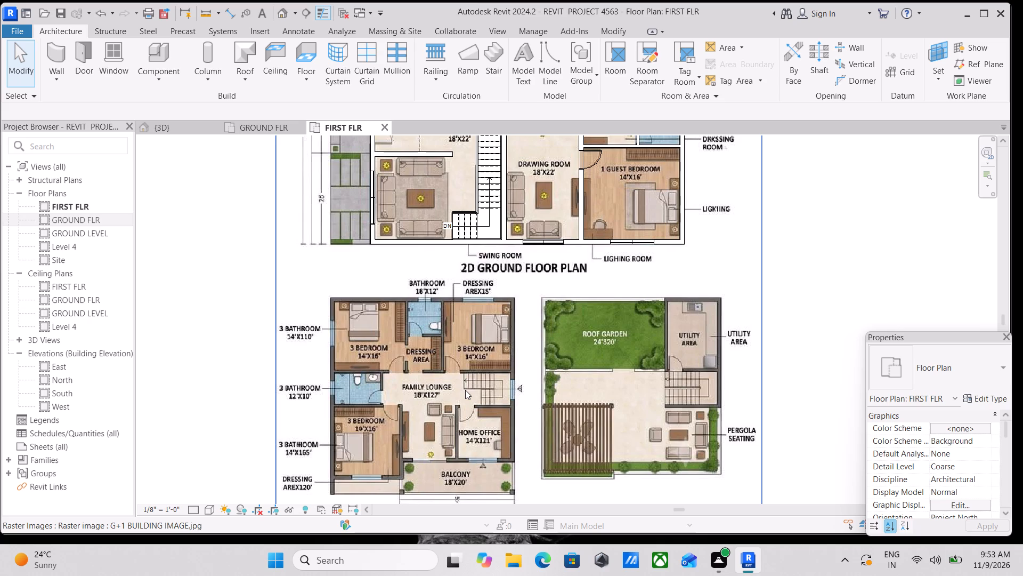
pyautogui.scroll(-4, 465, 390)
pyautogui.moveTo(465, 390); pyautogui.dragTo(461, 421, button='middle')
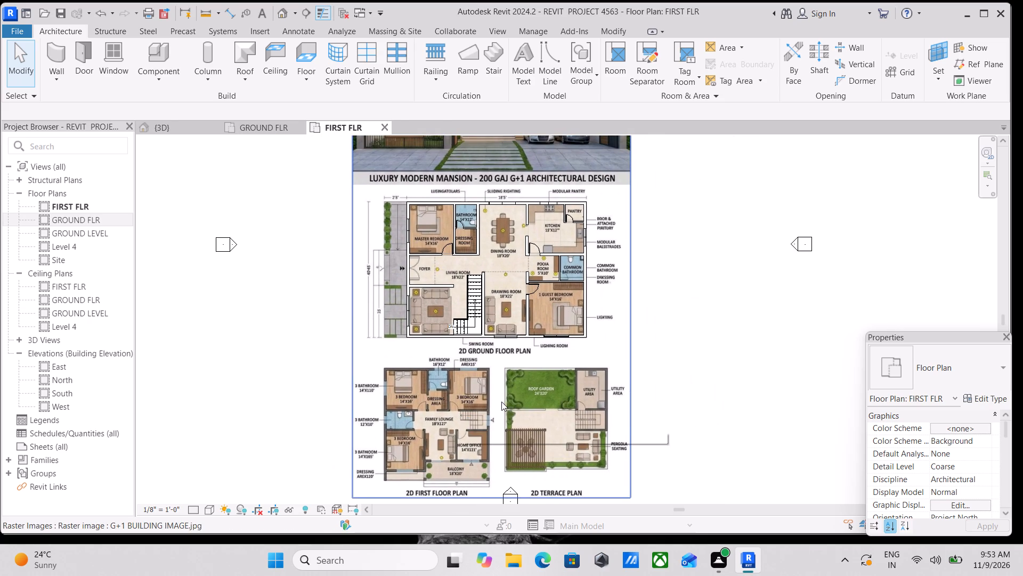
# Compare the copied walls on the ground floor layout with the reference image's first floor plan.
pyautogui.scroll(1, 417, 450)
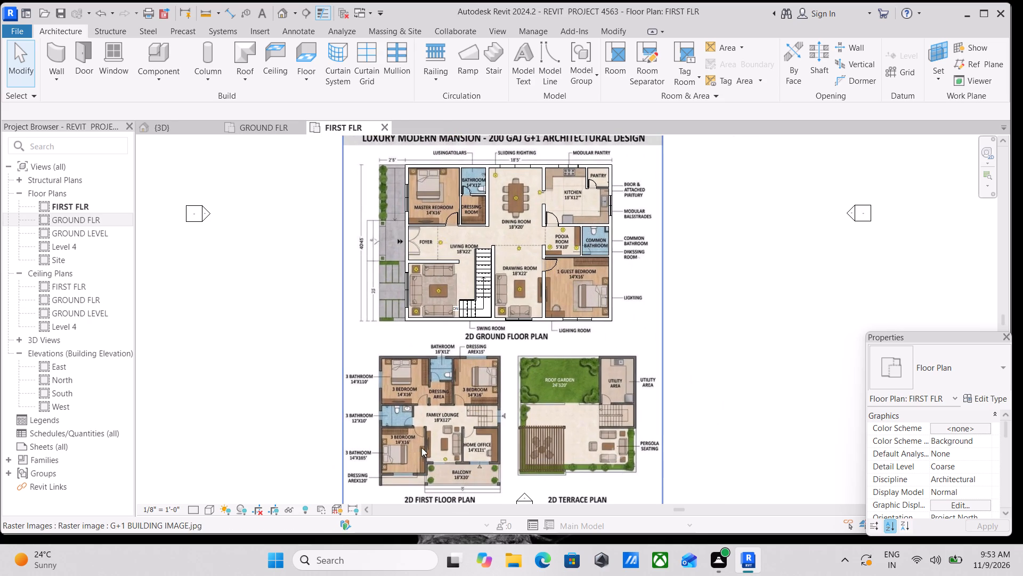
pyautogui.middleClick(464, 433)
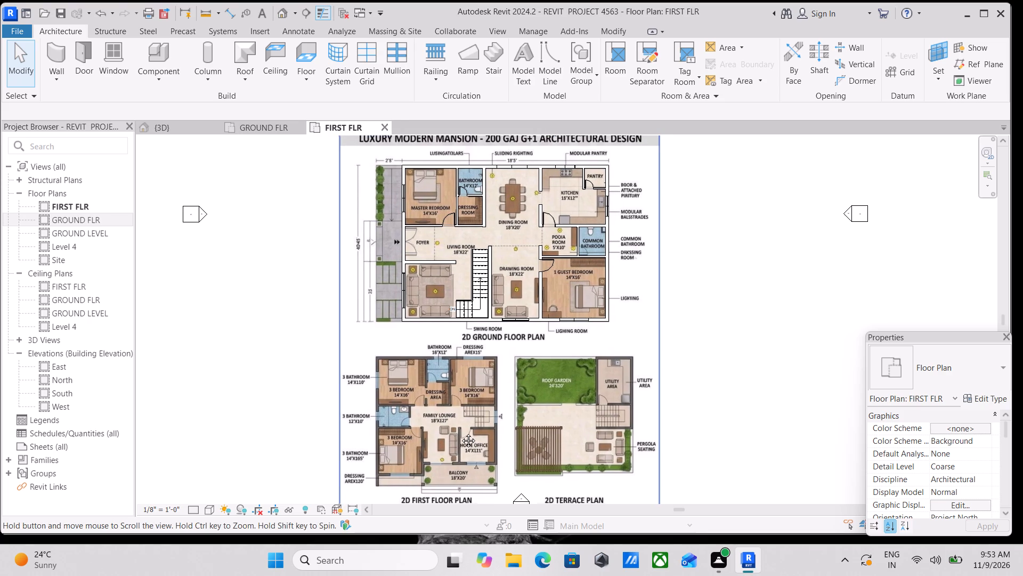
pyautogui.moveTo(486, 417); pyautogui.dragTo(469, 483, button='middle')
pyautogui.scroll(2, 441, 284)
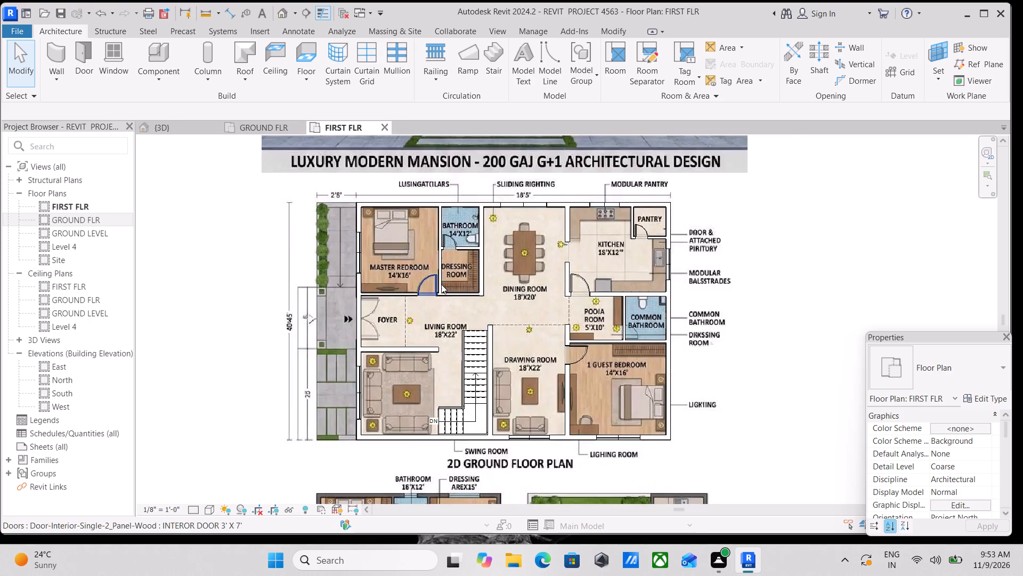
pyautogui.scroll(2, 441, 284)
pyautogui.moveTo(441, 284); pyautogui.dragTo(367, 416, button='middle')
pyautogui.scroll(-4, 369, 387)
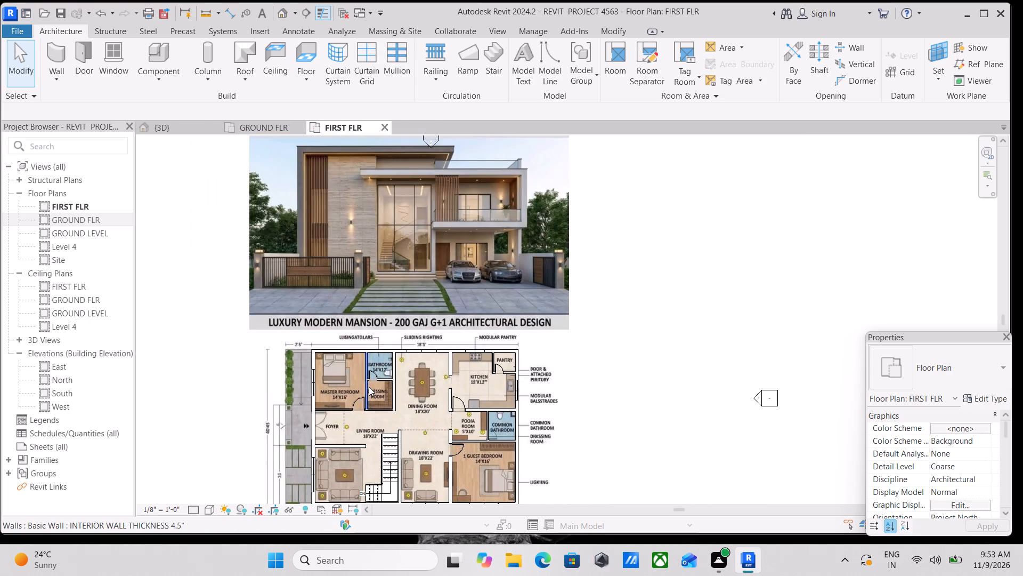
pyautogui.scroll(-3, 371, 389)
pyautogui.scroll(-2, 383, 453)
pyautogui.scroll(4, 379, 484)
pyautogui.moveTo(377, 489); pyautogui.dragTo(395, 406, button='middle')
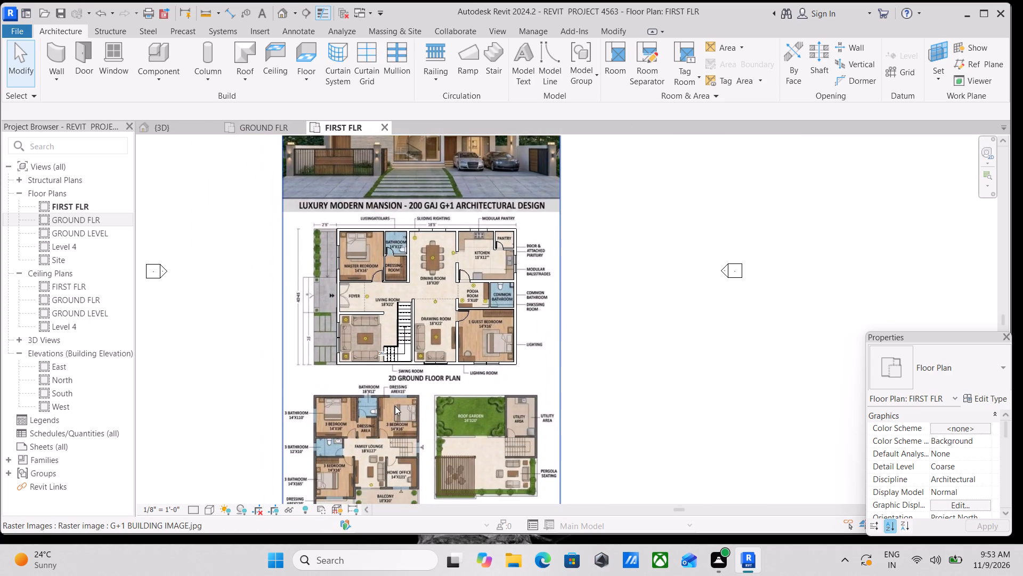
pyautogui.scroll(4, 397, 412)
pyautogui.scroll(-5, 397, 412)
pyautogui.moveTo(403, 409); pyautogui.dragTo(423, 506, button='middle')
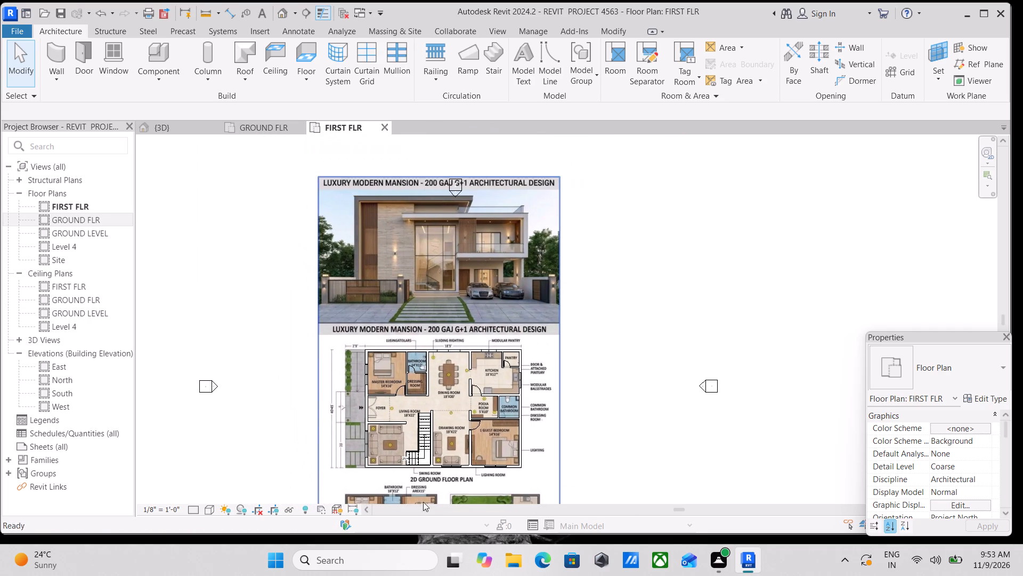
# Delete the 9" wall between the bathroom/dressing room and dining room, and both 9" wall segments between dining room and kitchen.
pyautogui.scroll(4, 426, 346)
pyautogui.scroll(3, 434, 397)
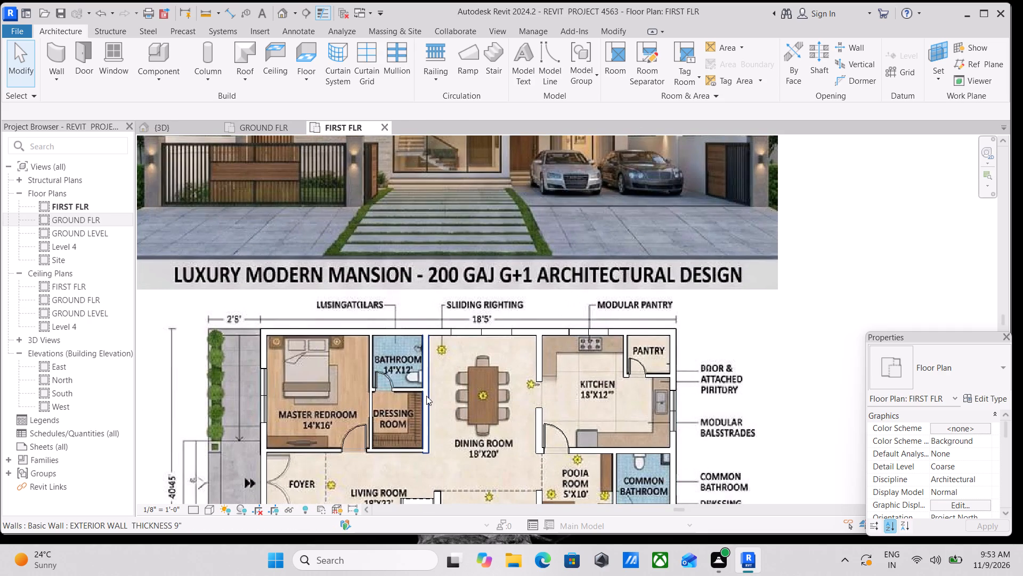
pyautogui.click(426, 396)
pyautogui.rightClick(426, 396)
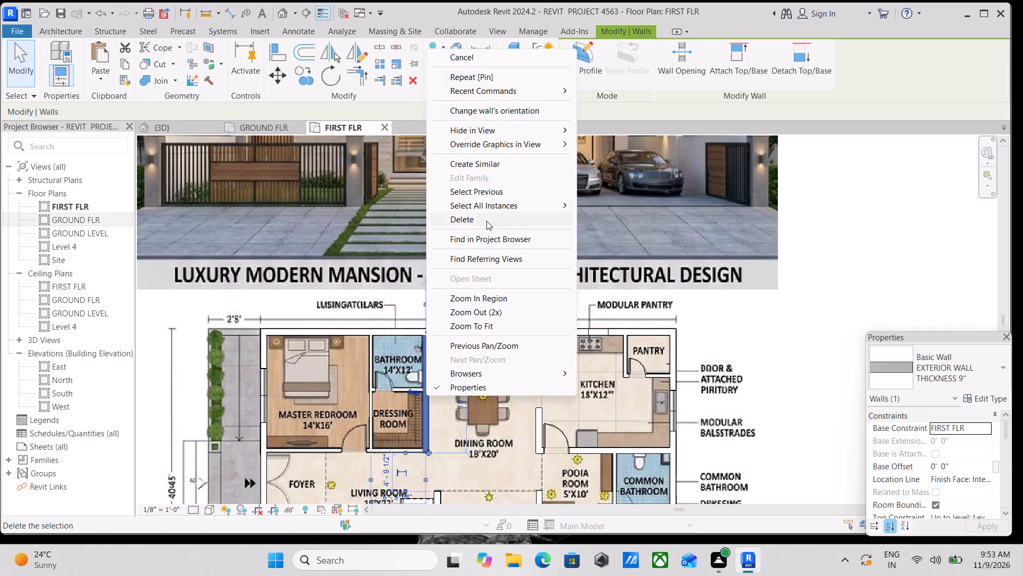
pyautogui.click(486, 221)
pyautogui.click(535, 371)
pyautogui.rightClick(535, 371)
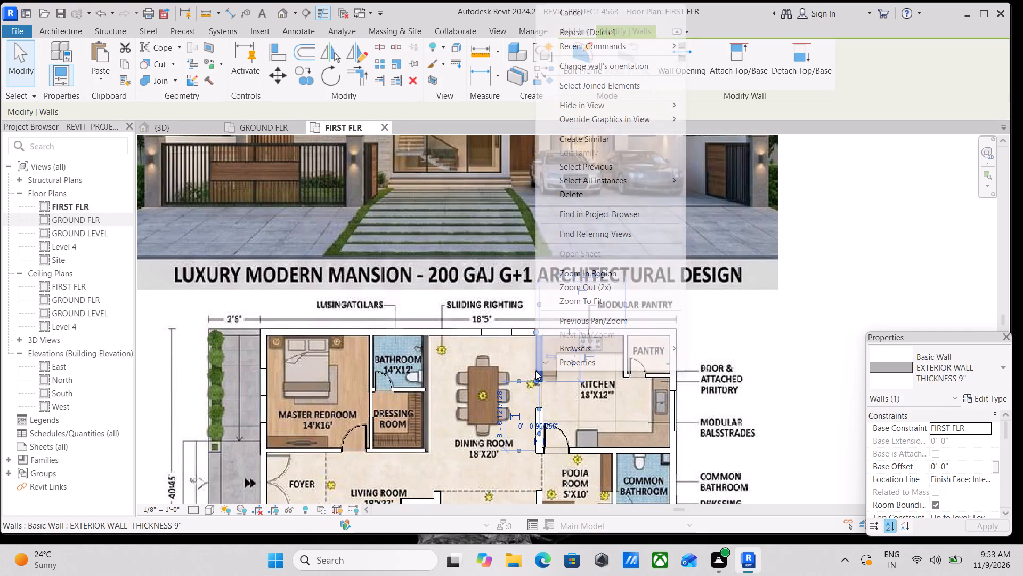
pyautogui.click(582, 198)
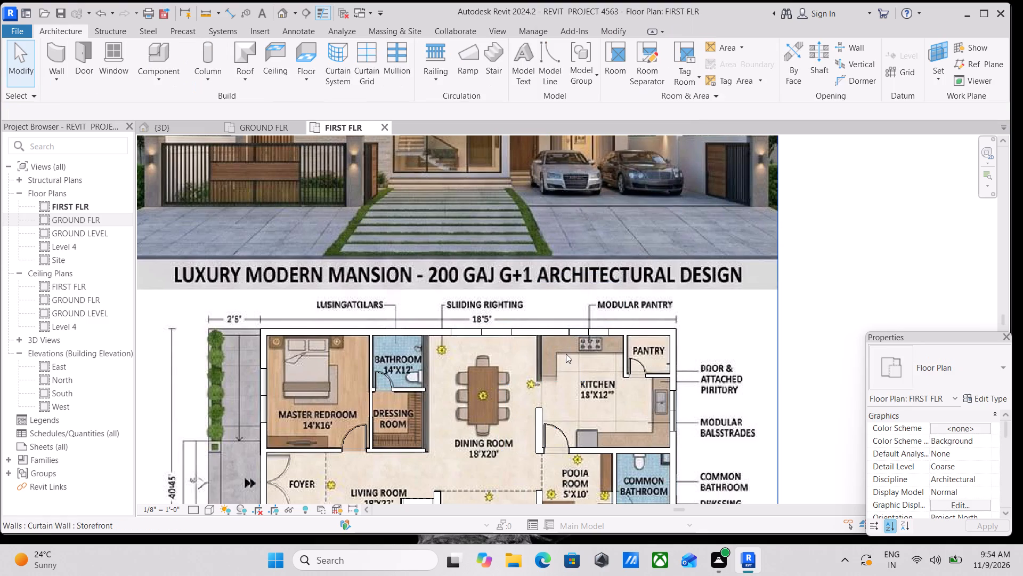
pyautogui.click(536, 423)
pyautogui.rightClick(536, 423)
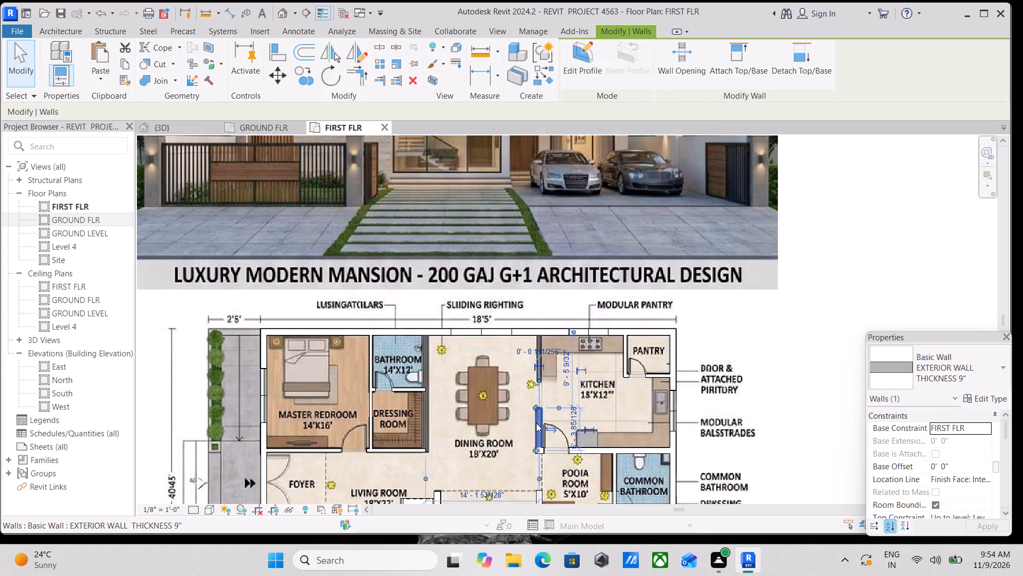
pyautogui.click(572, 242)
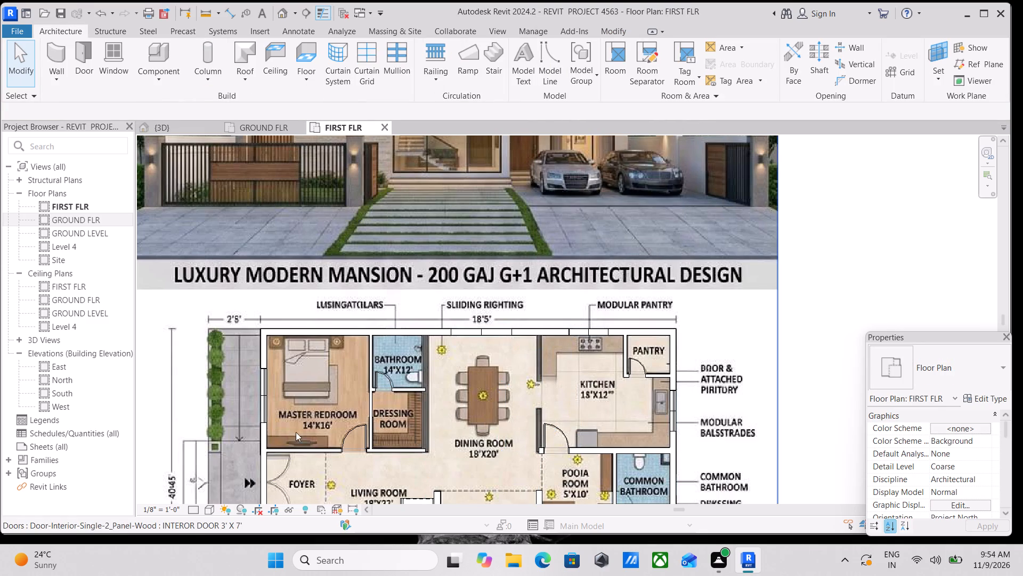
# Delete the 4.5" interior walls separating the master bedroom from the bathroom and dressing room, and the bathroom from the dressing room.
pyautogui.click(368, 406)
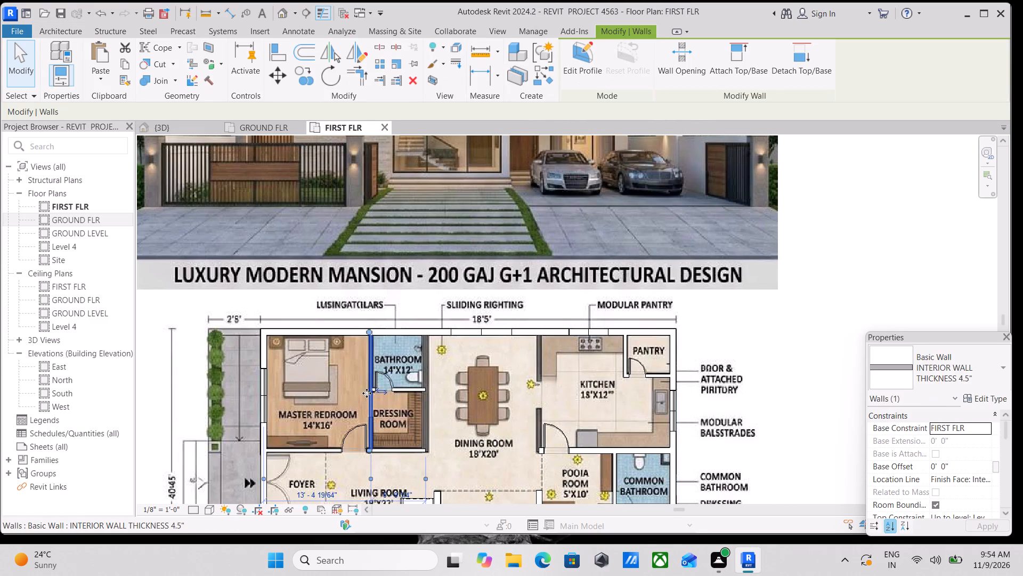
pyautogui.rightClick(367, 393)
pyautogui.click(467, 218)
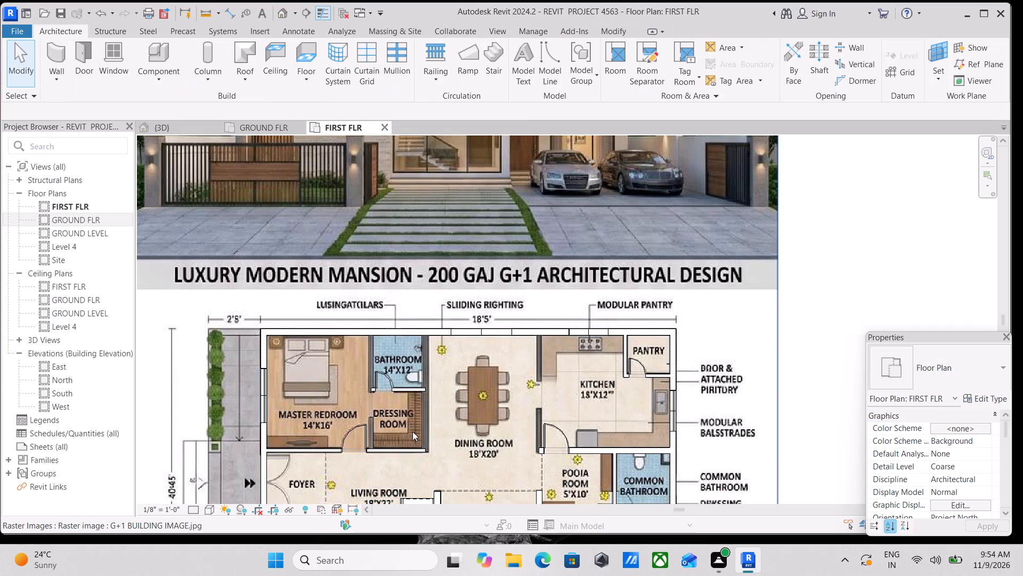
pyautogui.click(411, 389)
pyautogui.rightClick(411, 389)
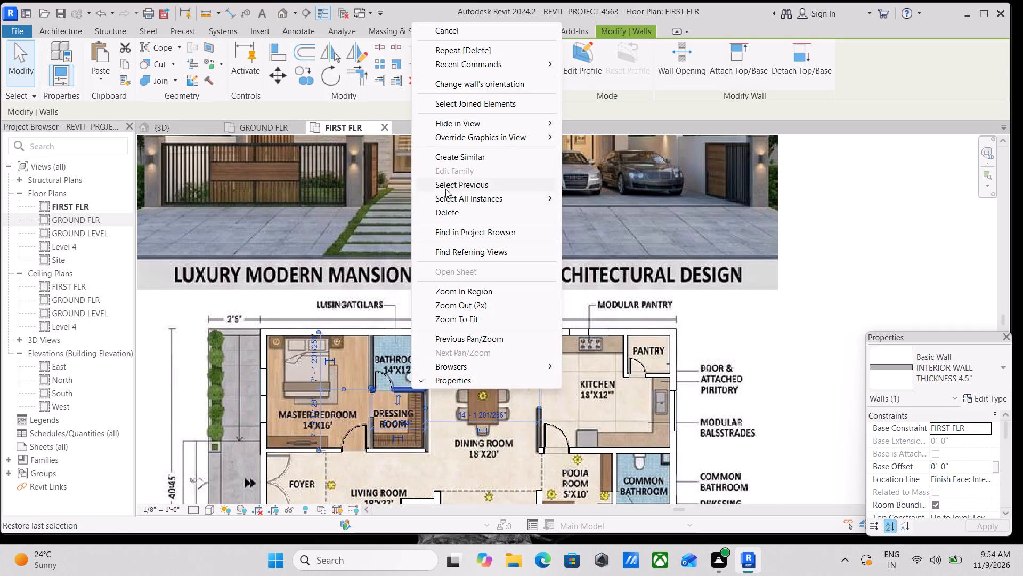
pyautogui.click(462, 211)
# Delete the 4.5" interior wall with the bedroom door that separates the master bedroom and dressing room from the foyer and living room.
pyautogui.scroll(4, 366, 399)
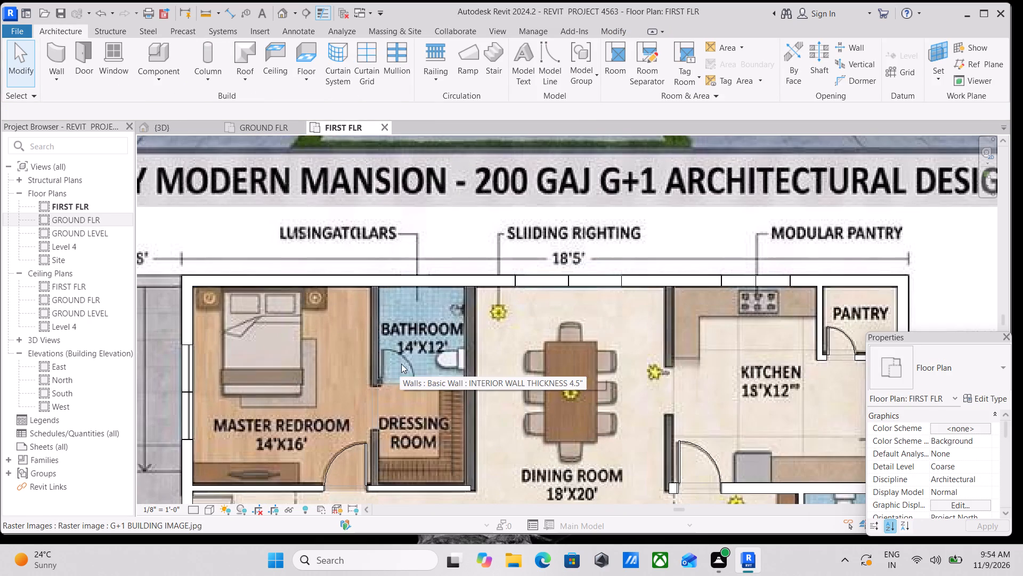
pyautogui.scroll(3, 401, 388)
pyautogui.moveTo(377, 373); pyautogui.dragTo(424, 303, button='middle')
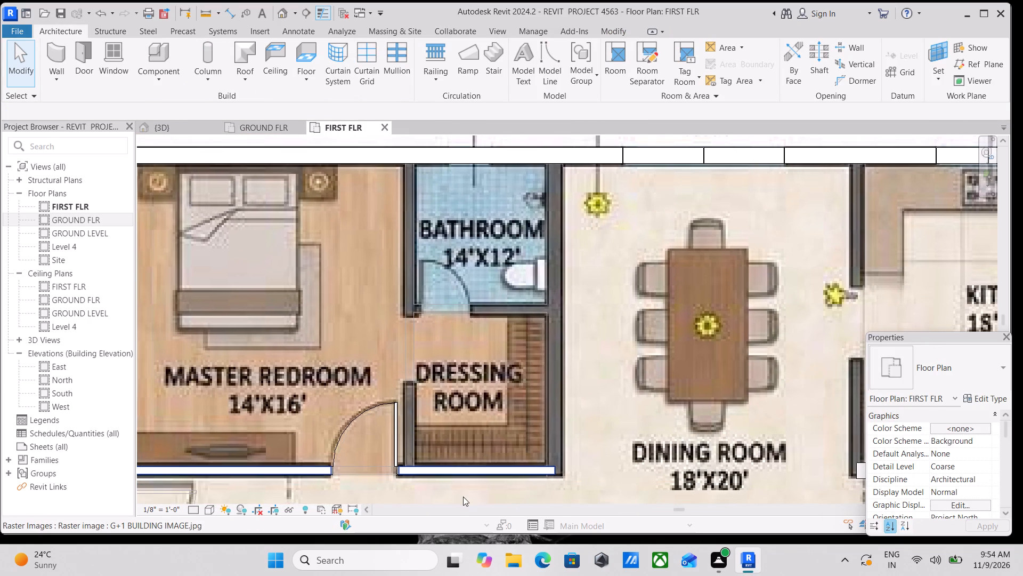
pyautogui.click(466, 473)
pyautogui.rightClick(466, 473)
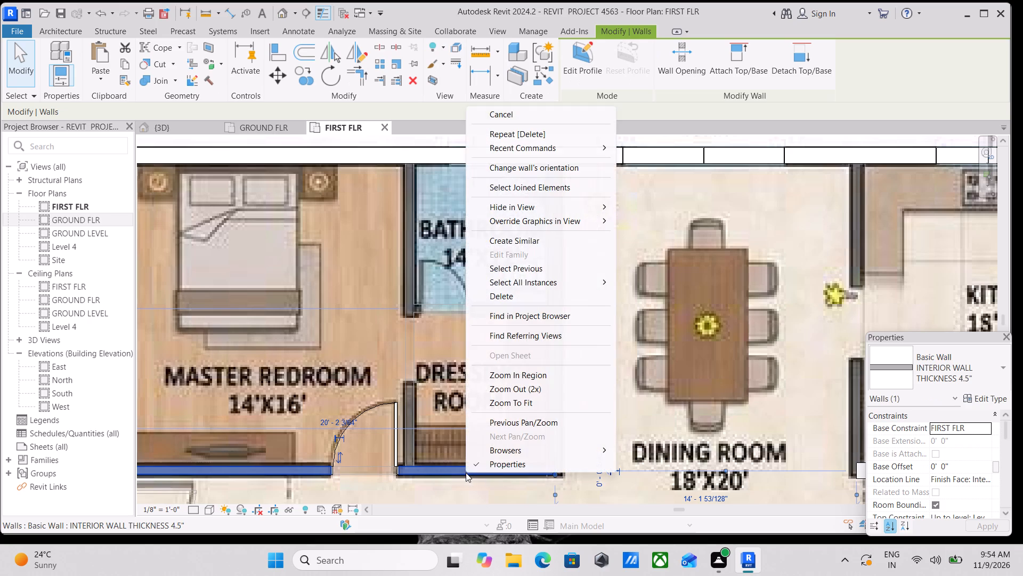
pyautogui.click(498, 297)
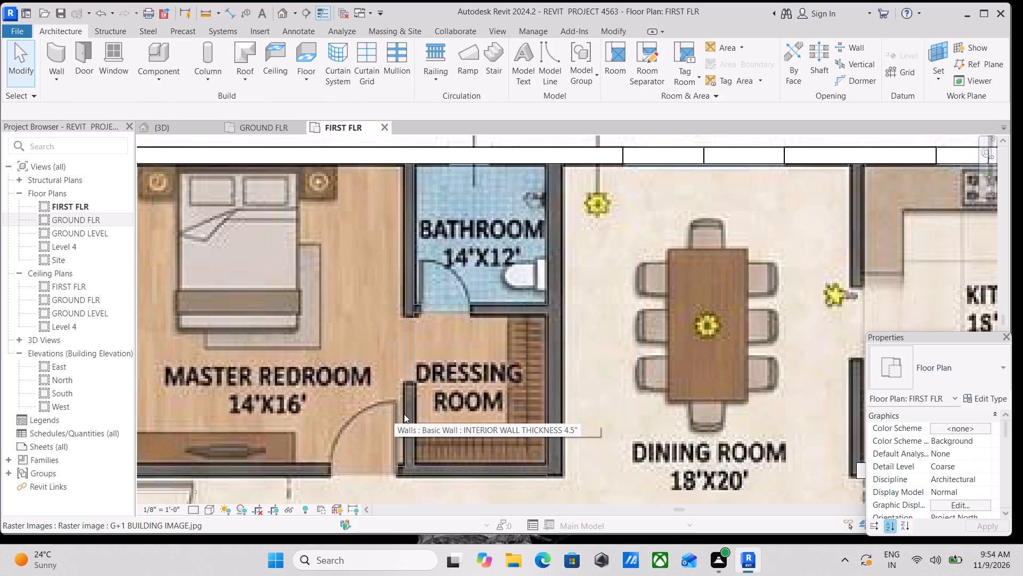
# Delete the 9" wall separating the kitchen from the pooja room and common bathroom.
pyautogui.scroll(-5, 388, 418)
pyautogui.moveTo(424, 393); pyautogui.dragTo(454, 387, button='middle')
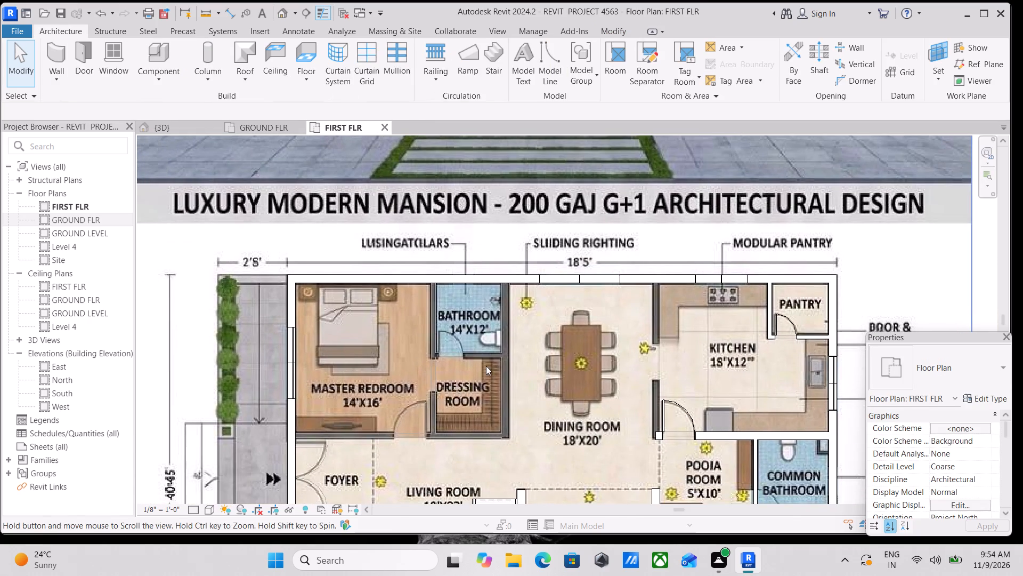
pyautogui.scroll(-1, 497, 357)
pyautogui.moveTo(497, 357); pyautogui.dragTo(334, 354, button='middle')
pyautogui.click(530, 424)
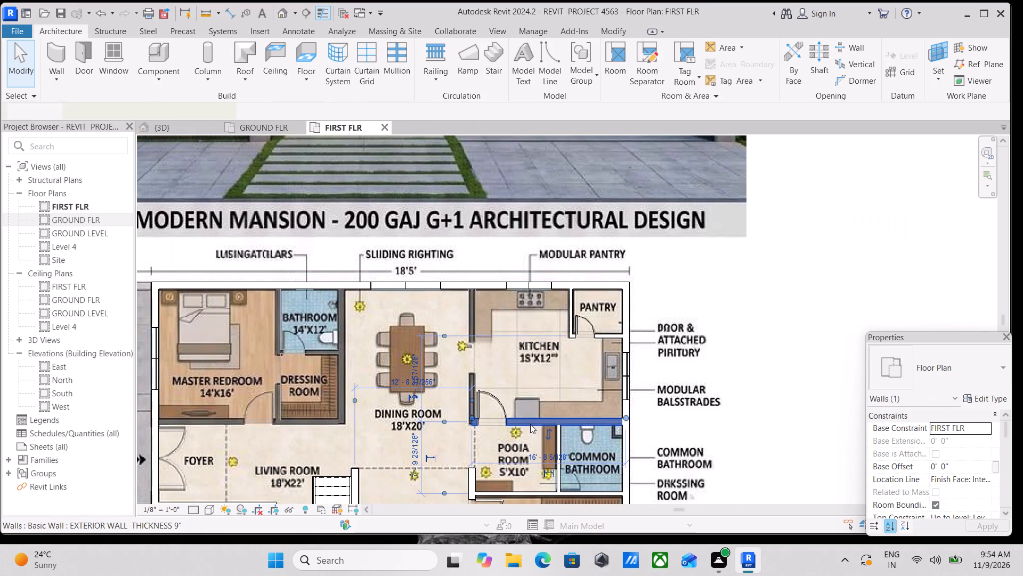
pyautogui.rightClick(530, 424)
pyautogui.click(553, 244)
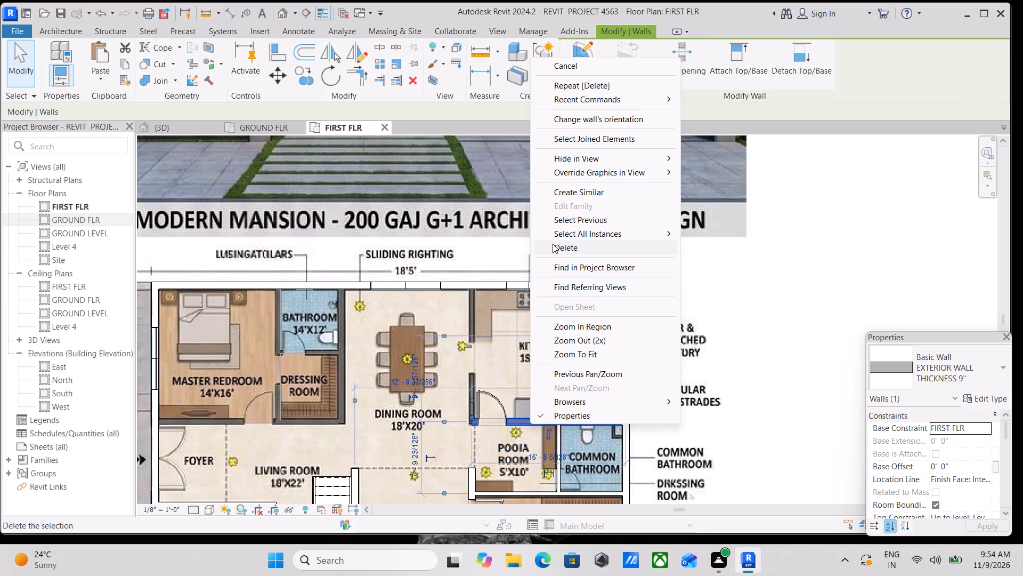
# Start the Wall tool on the first floor and look through the available wall types.
pyautogui.scroll(2, 554, 330)
pyautogui.moveTo(475, 372); pyautogui.dragTo(547, 368, button='middle')
pyautogui.scroll(-2, 360, 381)
pyautogui.moveTo(360, 381); pyautogui.dragTo(458, 364, button='middle')
pyautogui.press('w')
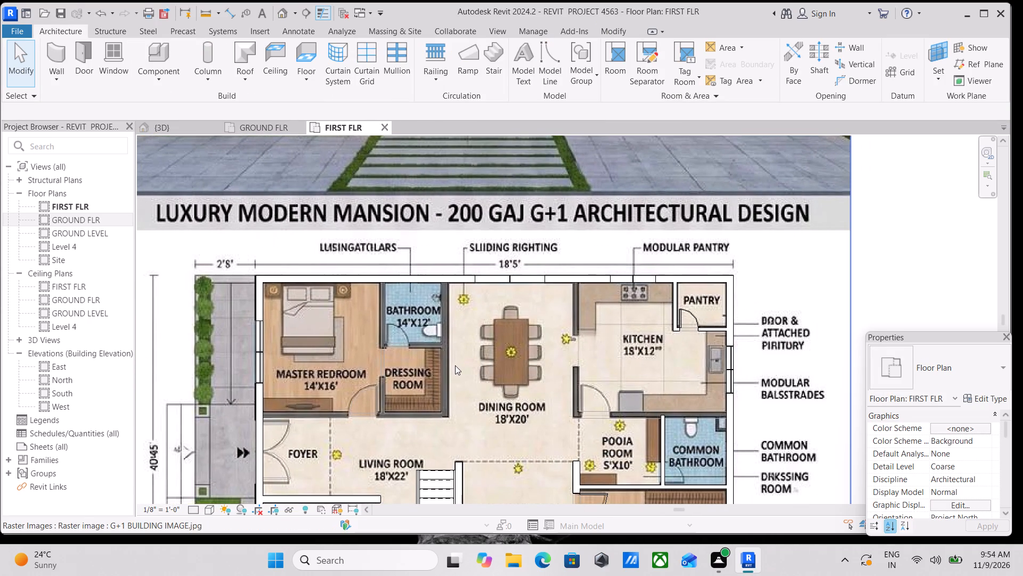
pyautogui.press('a')
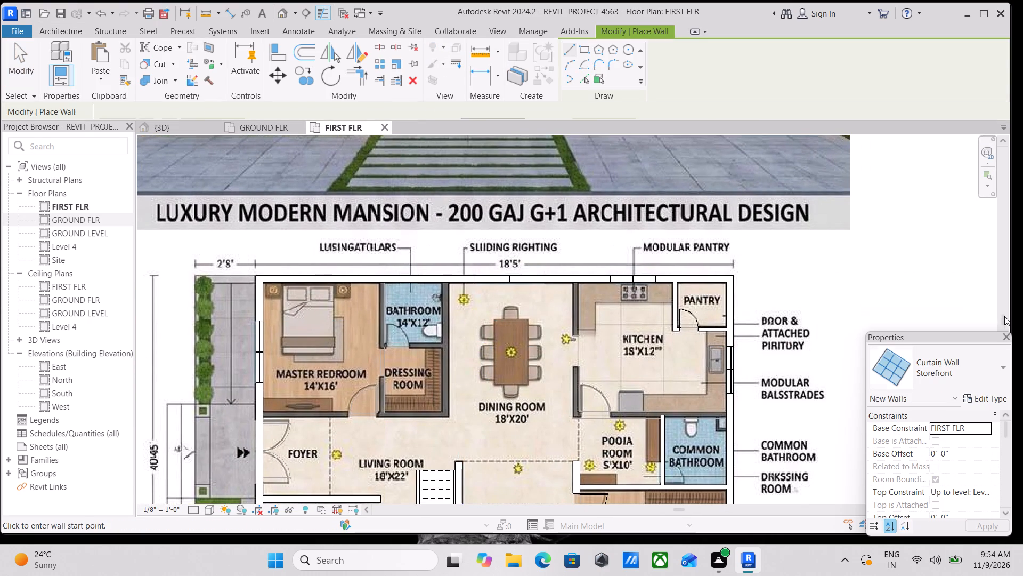
pyautogui.click(1002, 371)
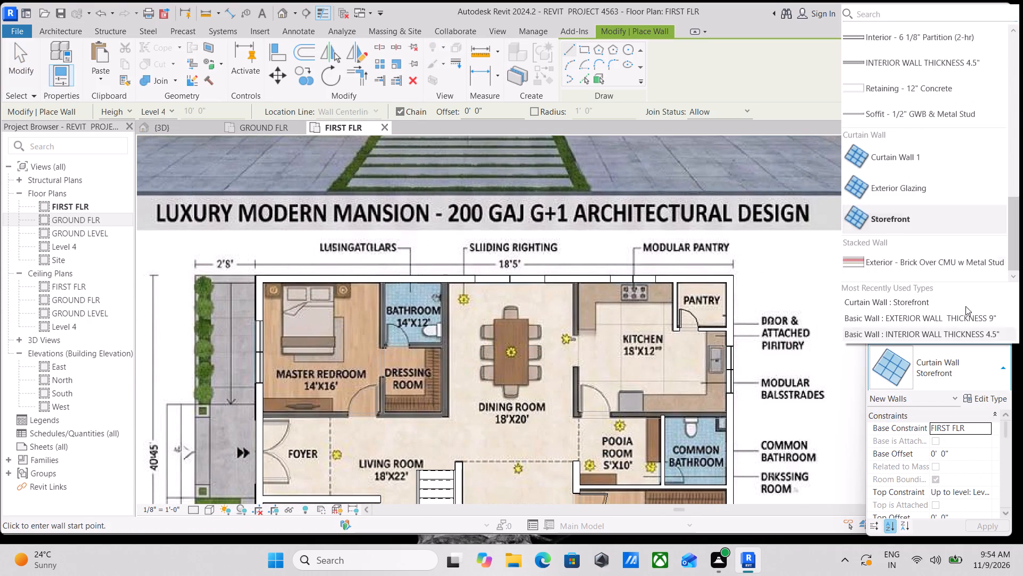
pyautogui.scroll(-1, 778, 2)
pyautogui.scroll(2, 923, 205)
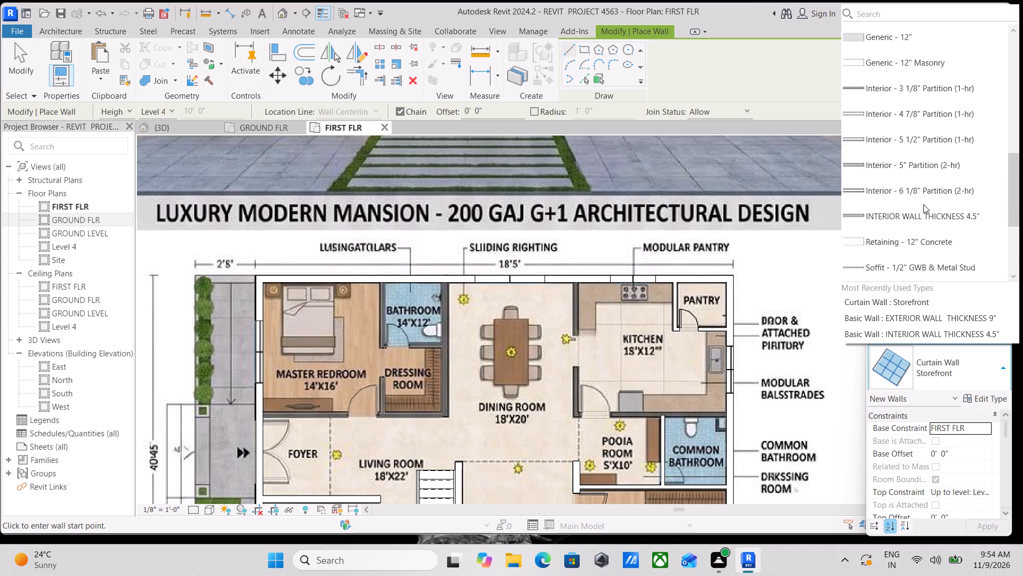
pyautogui.scroll(2, 923, 204)
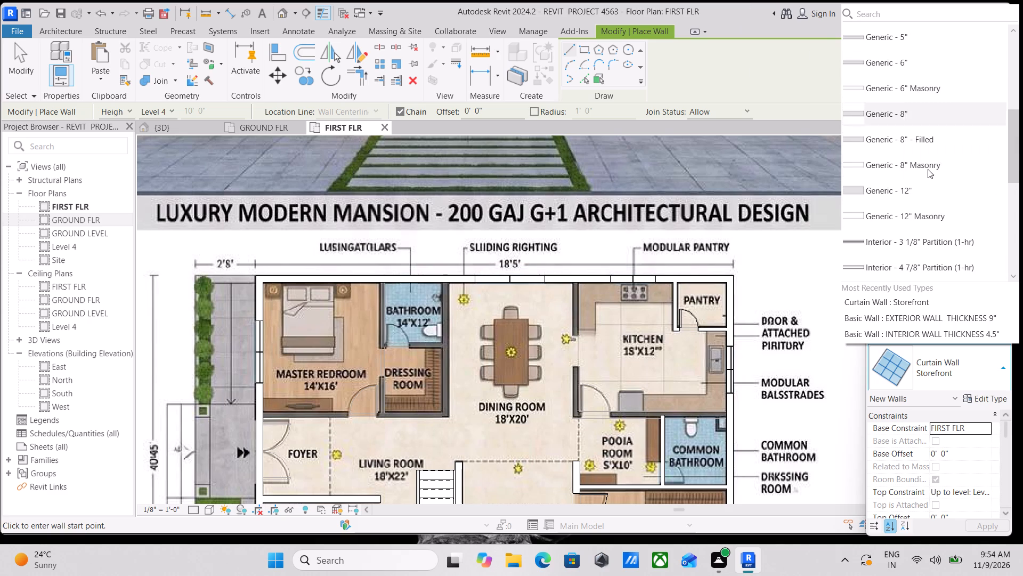
pyautogui.scroll(-1, 929, 174)
pyautogui.scroll(3, 927, 179)
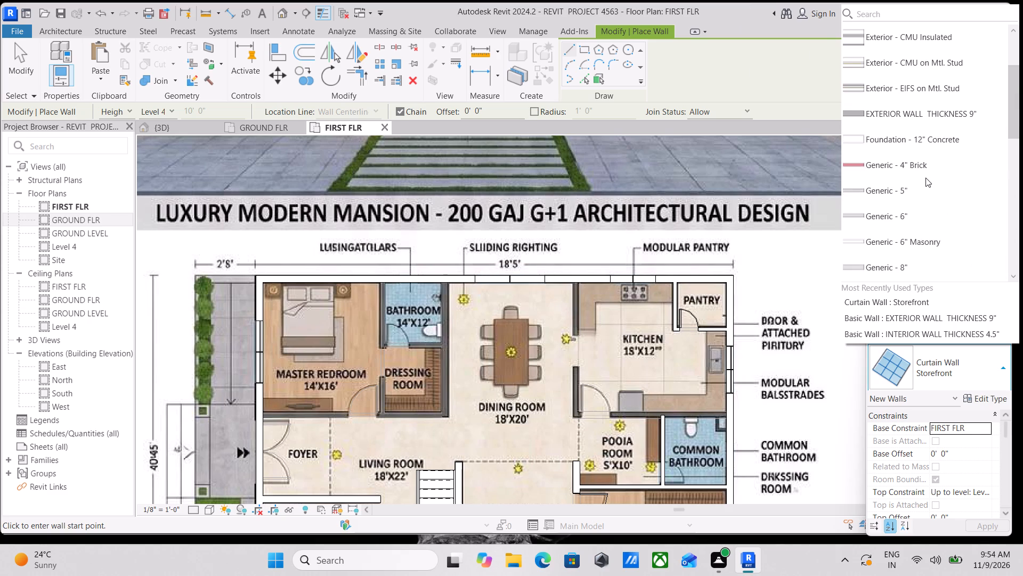
pyautogui.scroll(6, 920, 173)
pyautogui.scroll(-1, 904, 162)
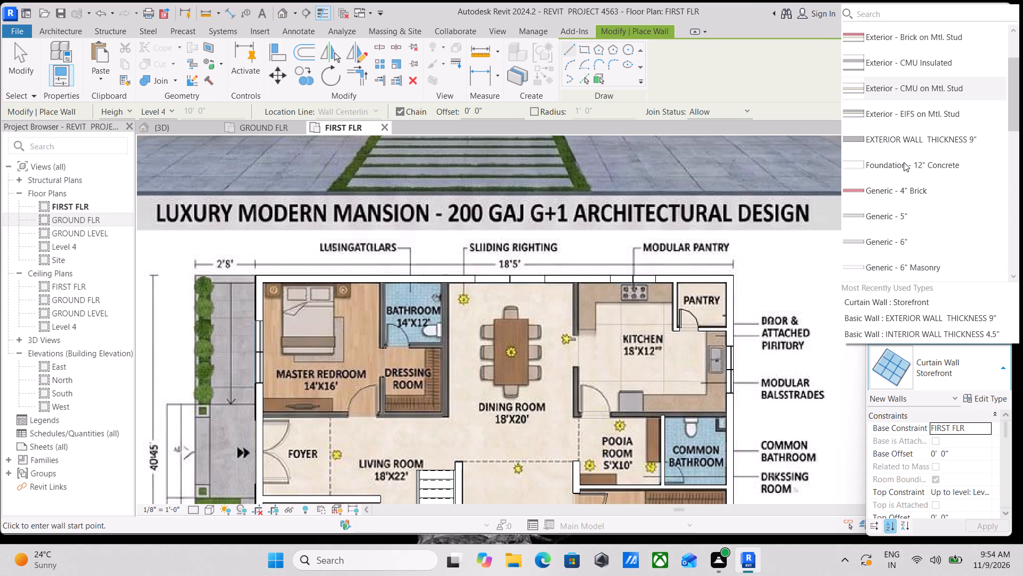
pyautogui.scroll(-1, 900, 167)
pyautogui.scroll(1, 900, 167)
pyautogui.scroll(-5, 513, 334)
pyautogui.scroll(-1, 478, 385)
# Examine the wall and room layout of the reference 2D first floor plan against the ground floor plan.
pyautogui.moveTo(485, 368); pyautogui.dragTo(554, 138, button='middle')
pyautogui.scroll(4, 493, 373)
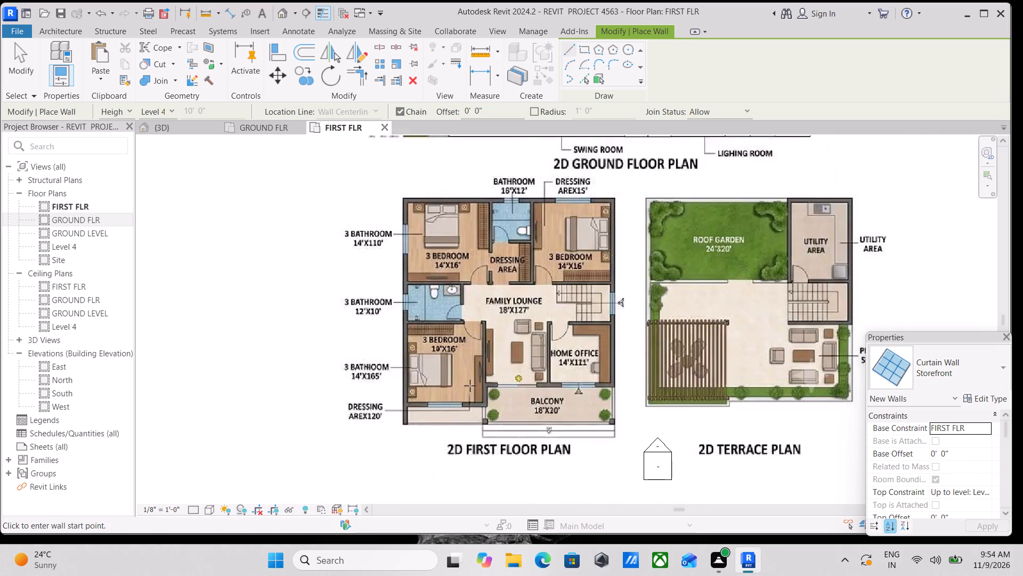
pyautogui.scroll(4, 458, 378)
pyautogui.moveTo(607, 240); pyautogui.dragTo(612, 385, button='middle')
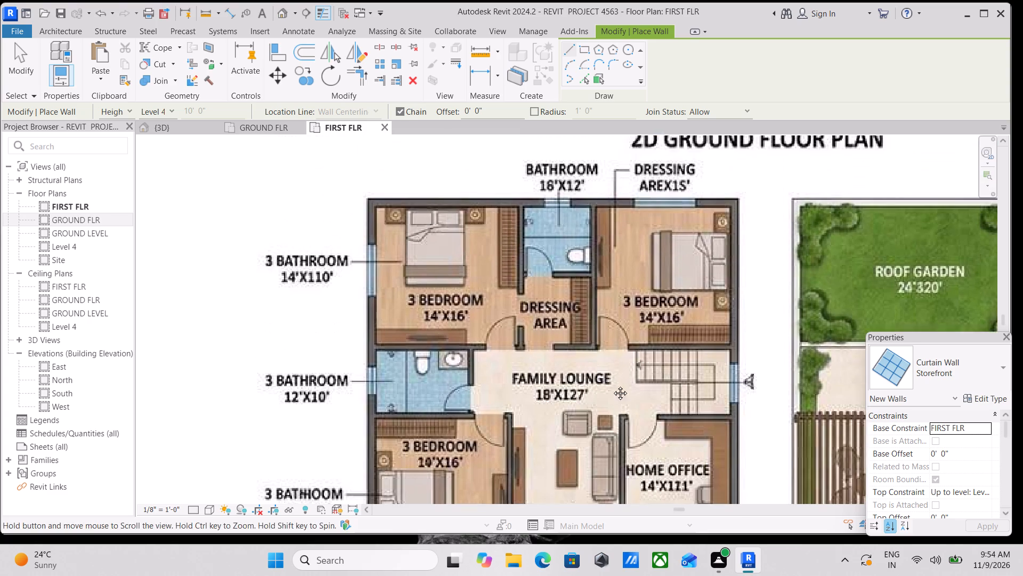
pyautogui.moveTo(612, 385); pyautogui.dragTo(612, 390, button='middle')
pyautogui.moveTo(603, 260); pyautogui.dragTo(607, 378, button='middle')
pyautogui.scroll(1, 607, 378)
pyautogui.scroll(-4, 647, 214)
pyautogui.moveTo(647, 214); pyautogui.dragTo(665, 421, button='middle')
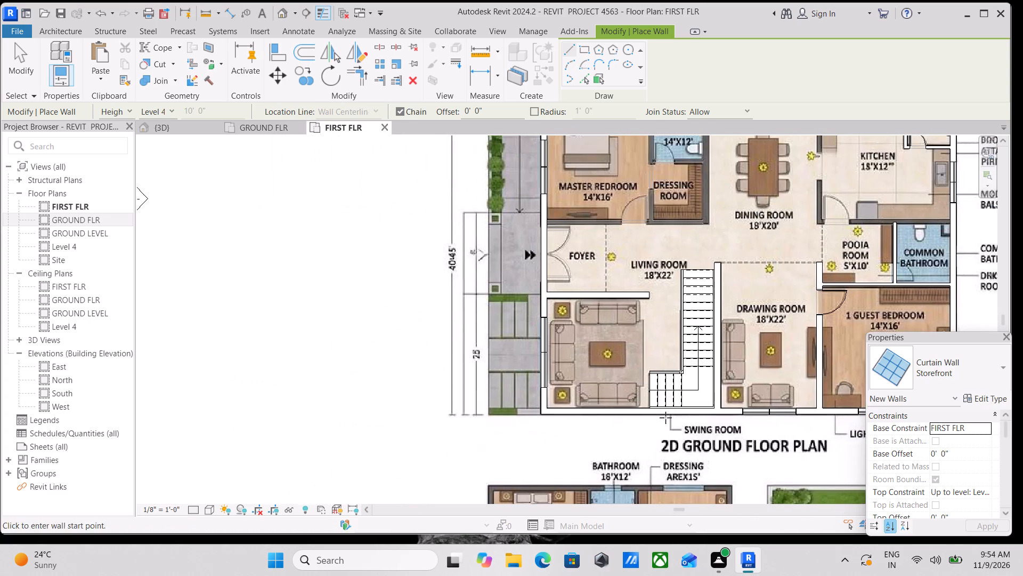
pyautogui.scroll(-2, 679, 279)
pyautogui.moveTo(679, 279); pyautogui.dragTo(674, 351, button='middle')
# Set the type for the new walls to INTERIOR WALL THICKNESS 4.5".
pyautogui.click(988, 372)
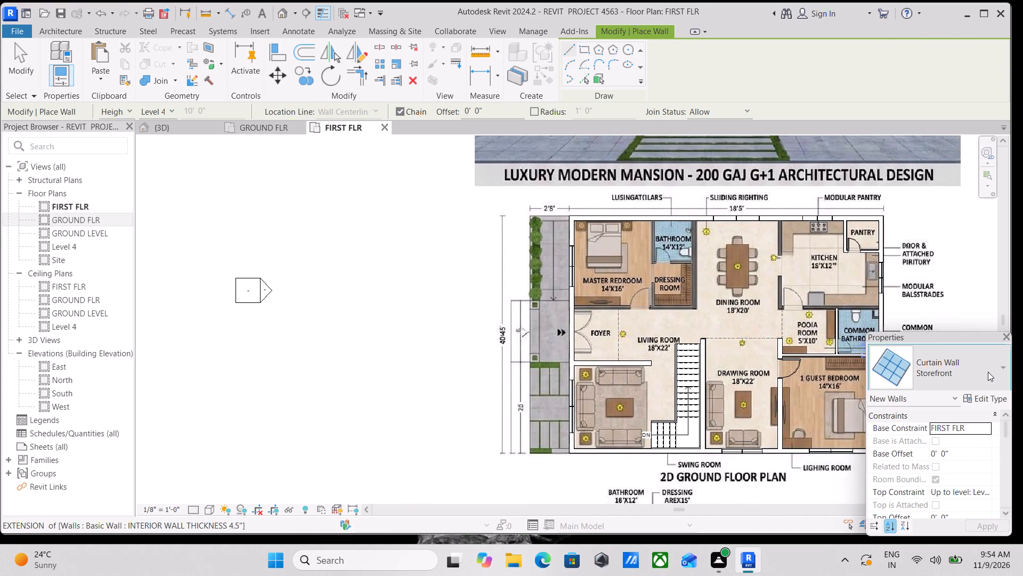
pyautogui.scroll(1, 899, 90)
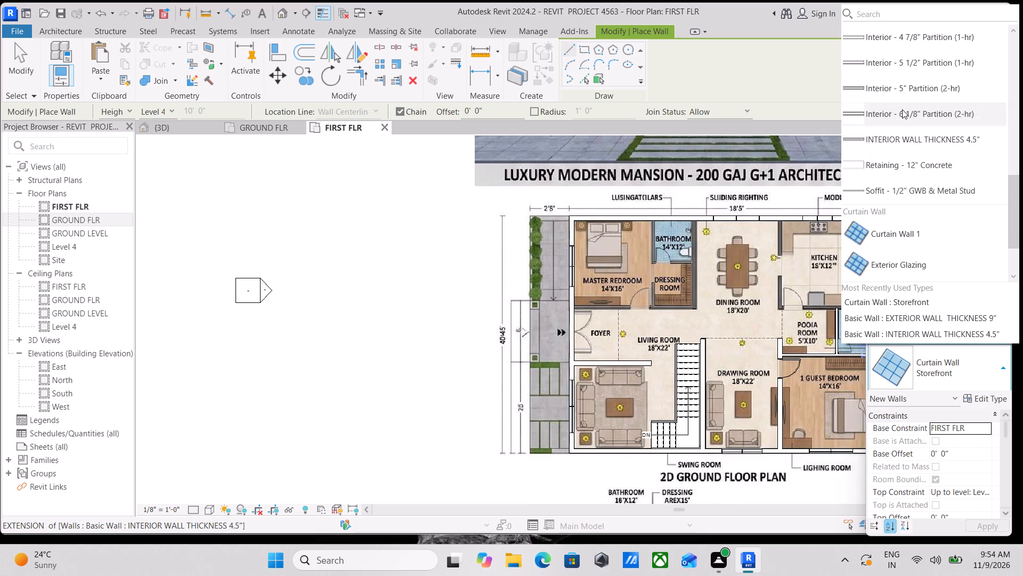
pyautogui.scroll(3, 928, 169)
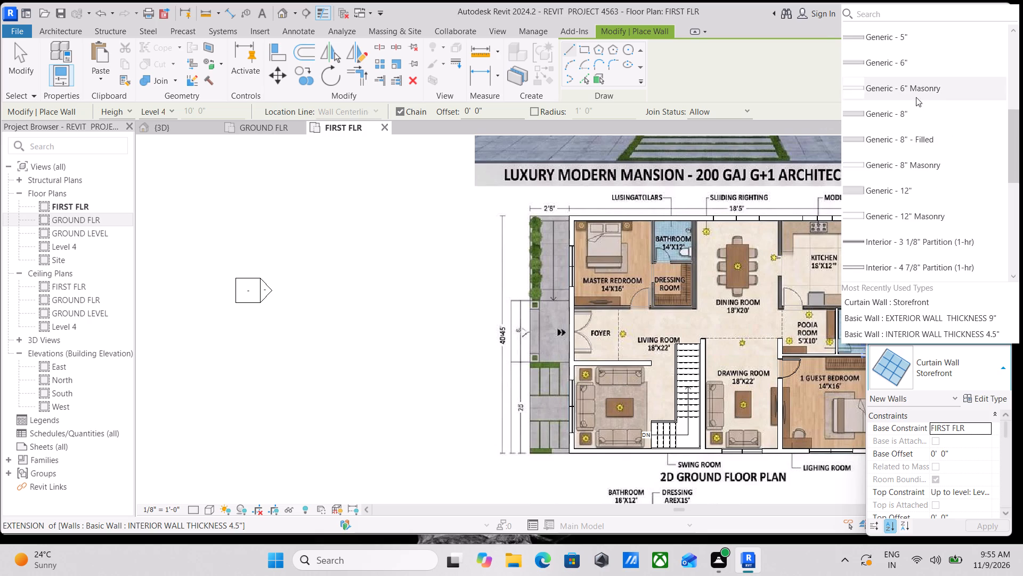
pyautogui.scroll(2, 914, 94)
pyautogui.scroll(2, 916, 160)
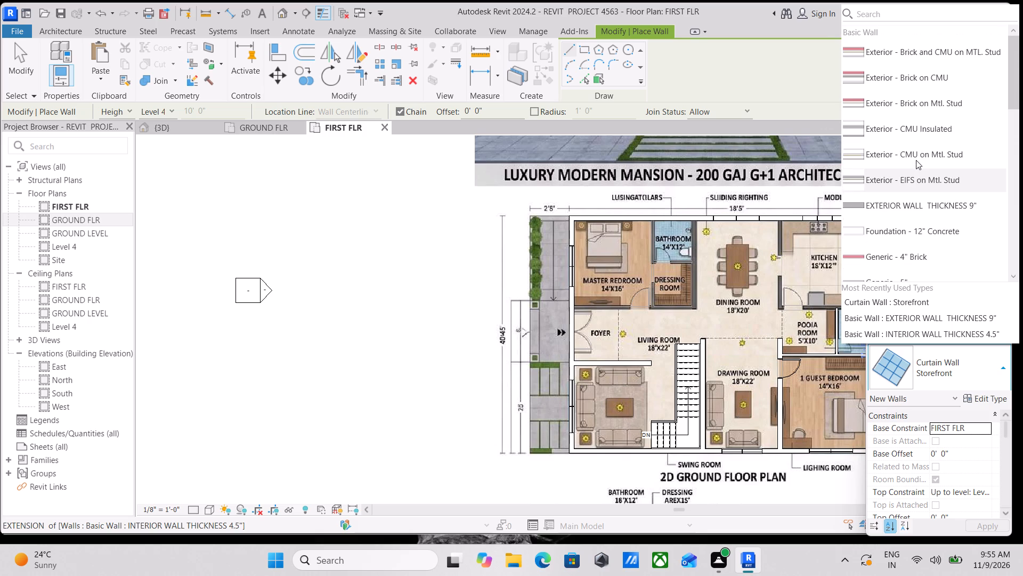
pyautogui.scroll(4, 916, 160)
pyautogui.scroll(-1, 919, 114)
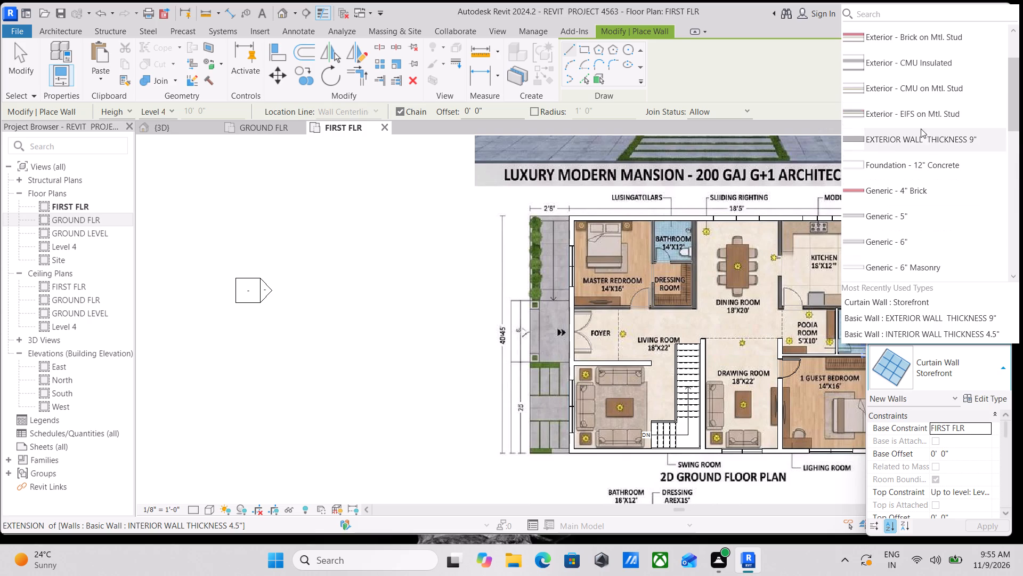
pyautogui.scroll(-2, 924, 173)
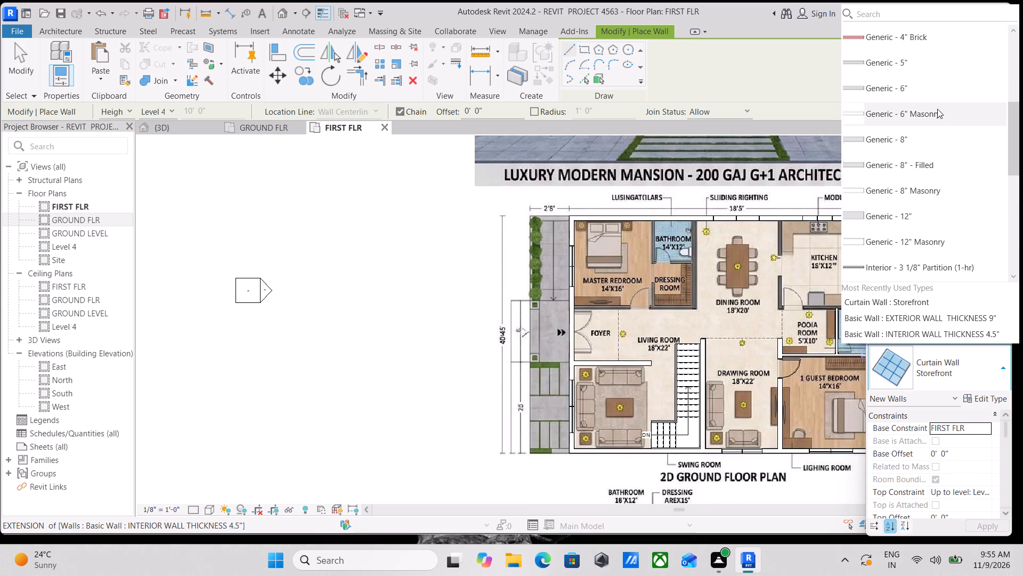
pyautogui.scroll(-3, 937, 109)
pyautogui.scroll(-1, 933, 152)
pyautogui.scroll(1, 933, 154)
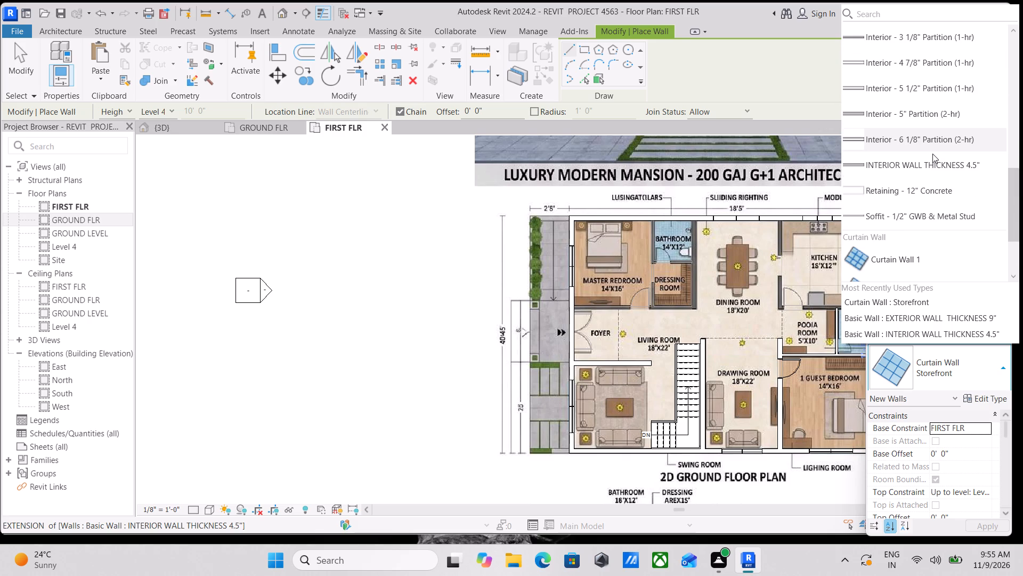
pyautogui.scroll(2, 915, 147)
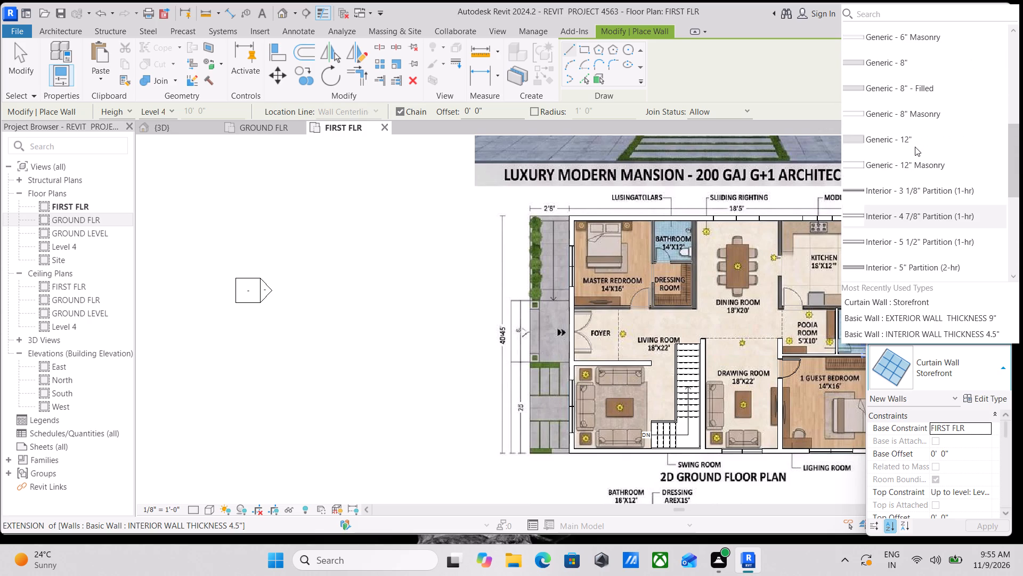
pyautogui.scroll(8, 915, 147)
pyautogui.scroll(-2, 915, 147)
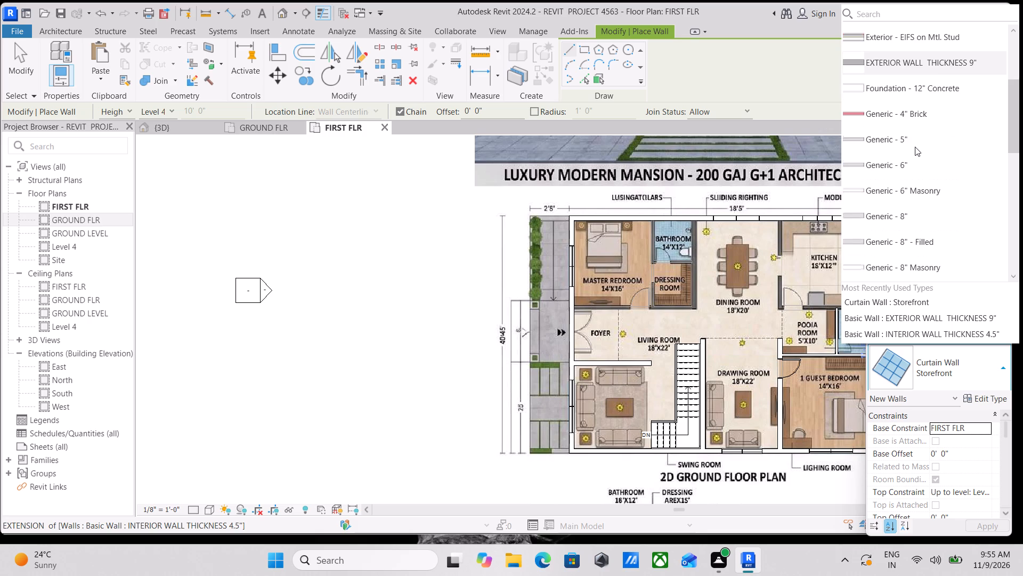
pyautogui.scroll(-5, 915, 147)
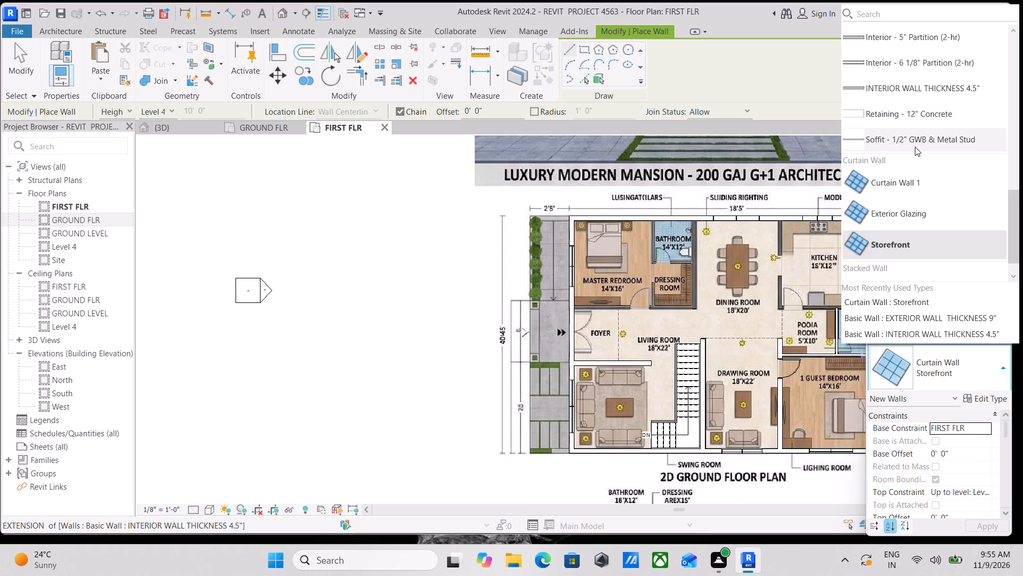
pyautogui.scroll(13, 931, 239)
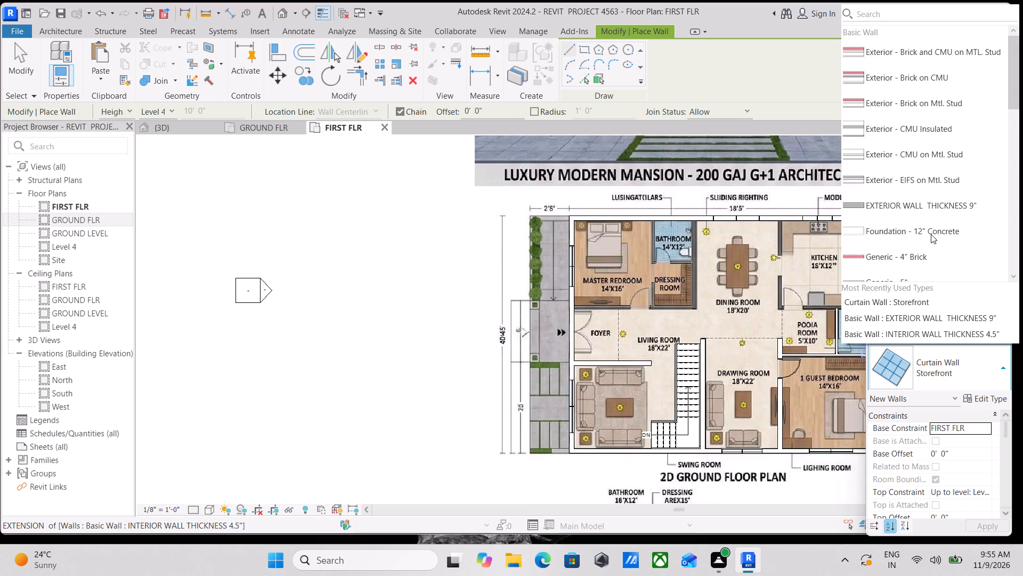
pyautogui.scroll(-15, 931, 232)
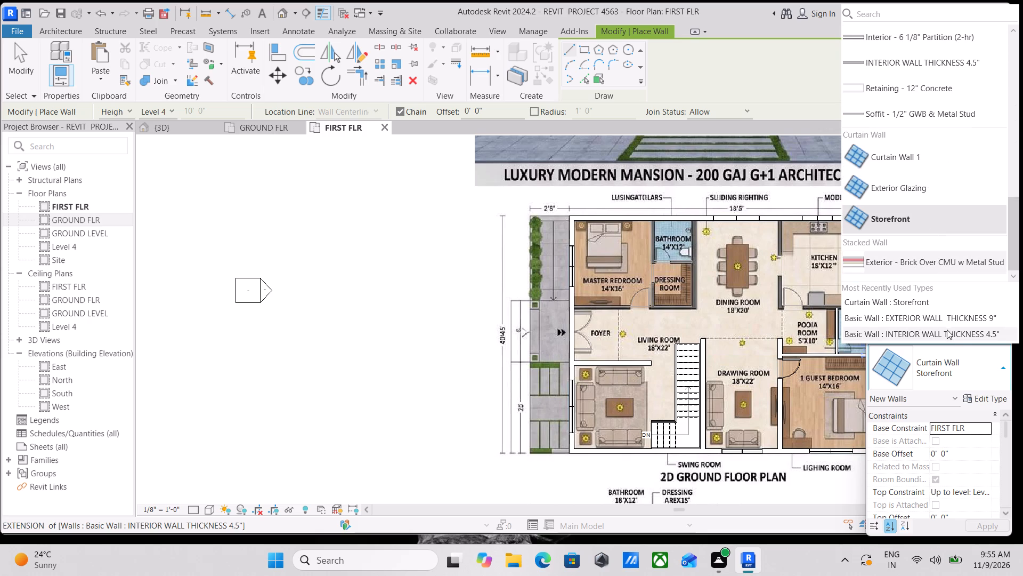
pyautogui.click(949, 329)
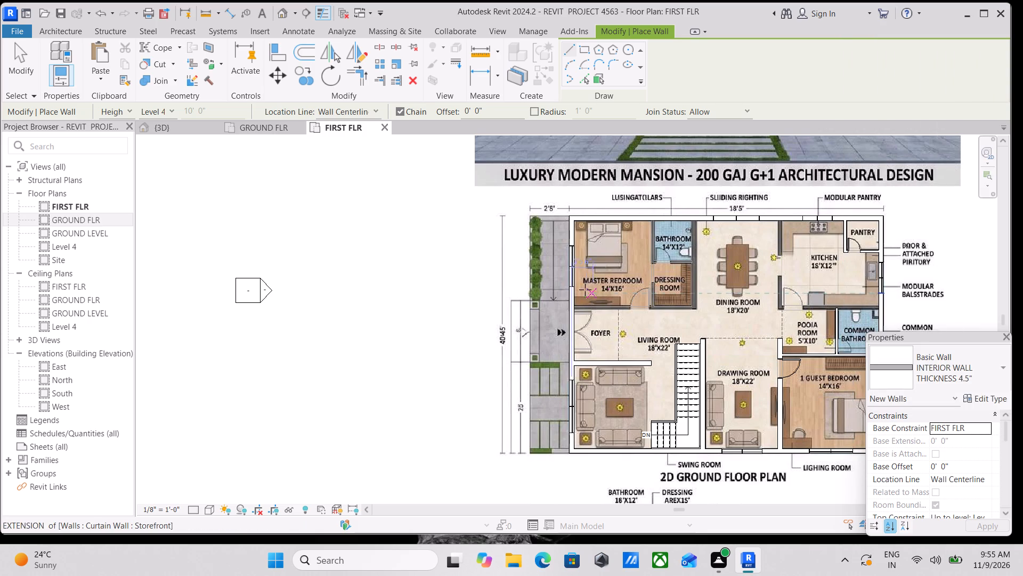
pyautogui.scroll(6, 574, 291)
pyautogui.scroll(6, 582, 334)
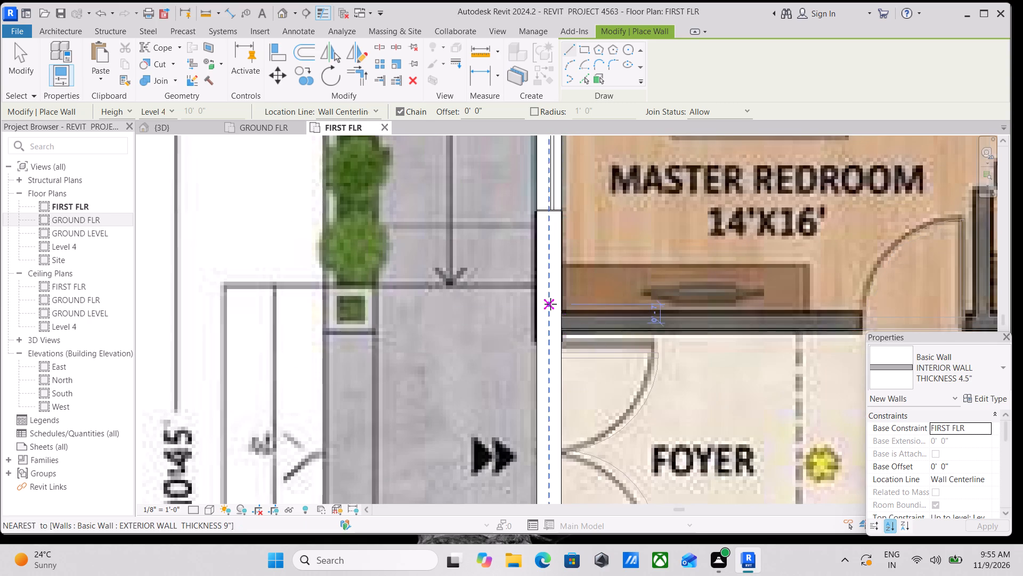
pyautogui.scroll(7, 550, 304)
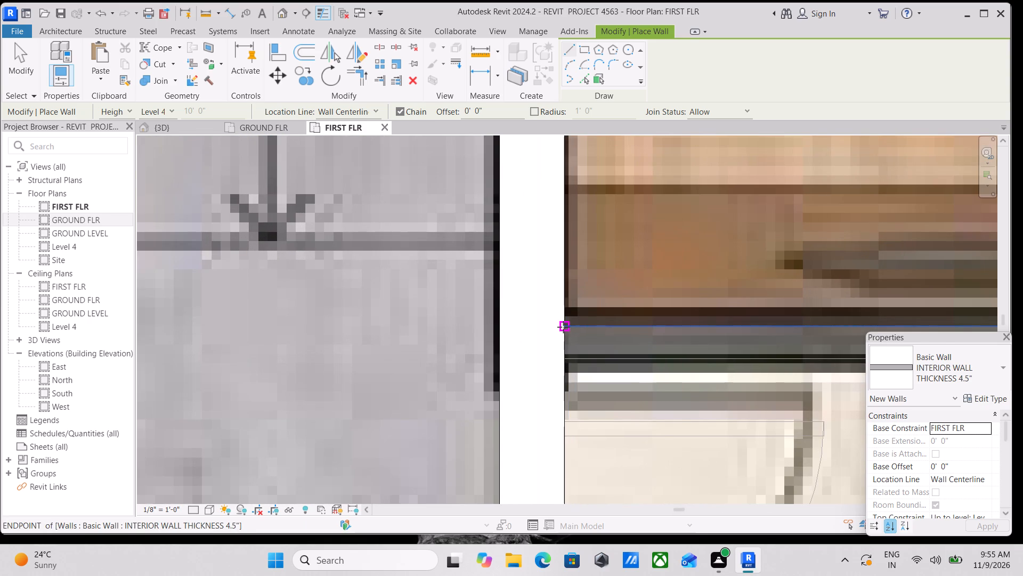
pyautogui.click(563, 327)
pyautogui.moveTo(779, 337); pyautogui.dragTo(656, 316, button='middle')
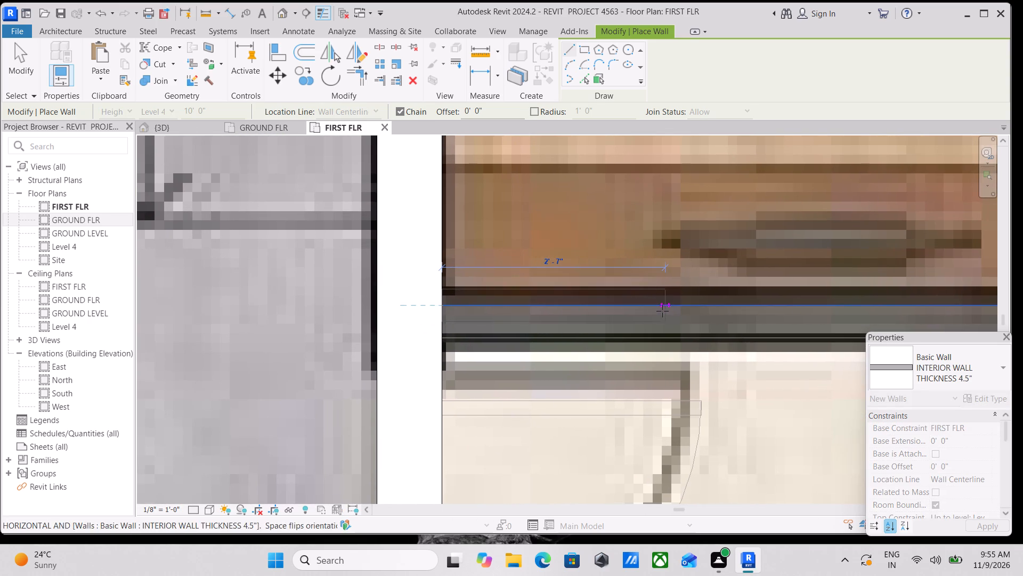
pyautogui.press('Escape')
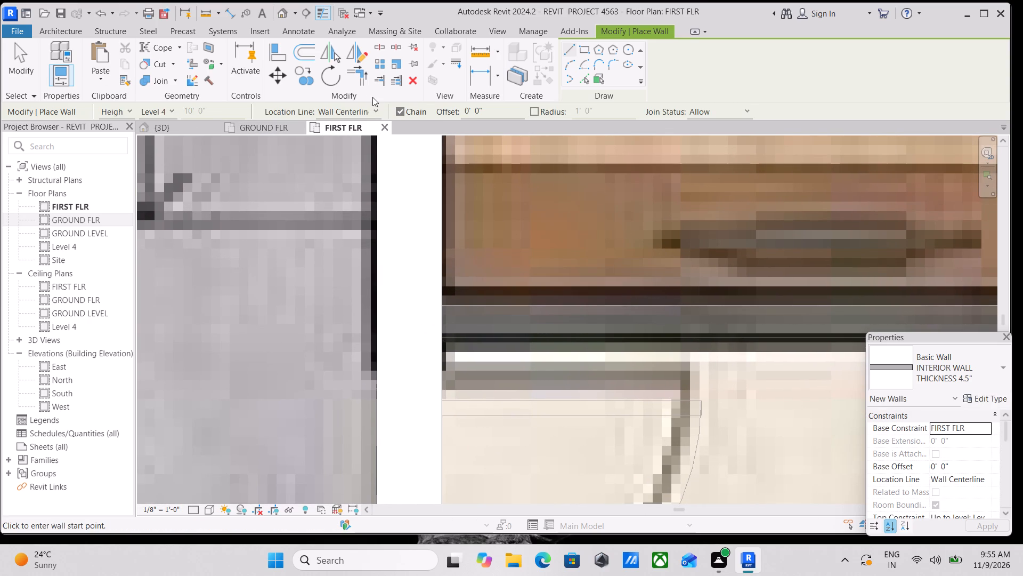
# Draw a flipped east-west wall between the exterior walls along the master bedroom's and kitchen's south side, with location line Finish Face: Interior.
pyautogui.click(364, 110)
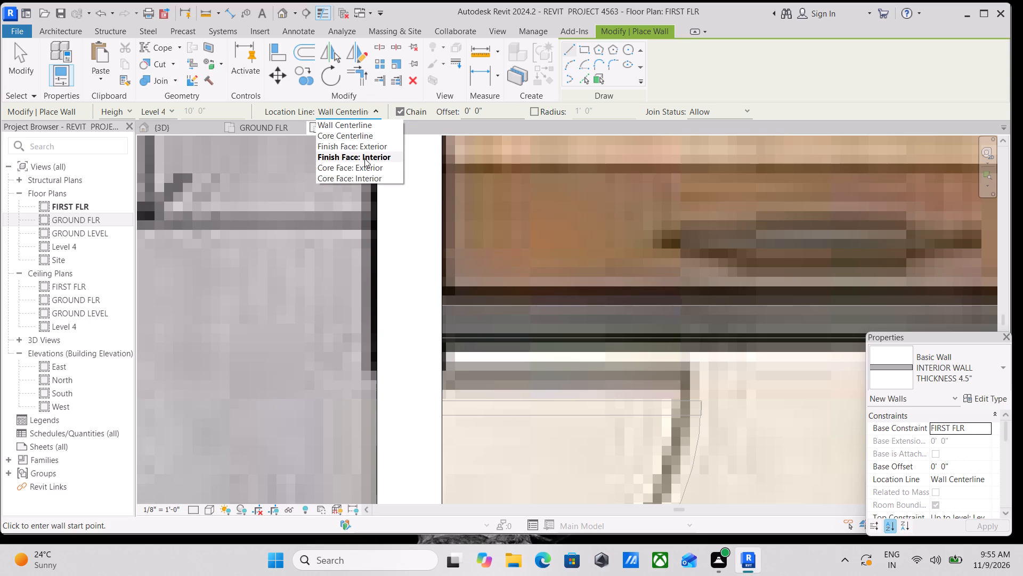
pyautogui.click(366, 157)
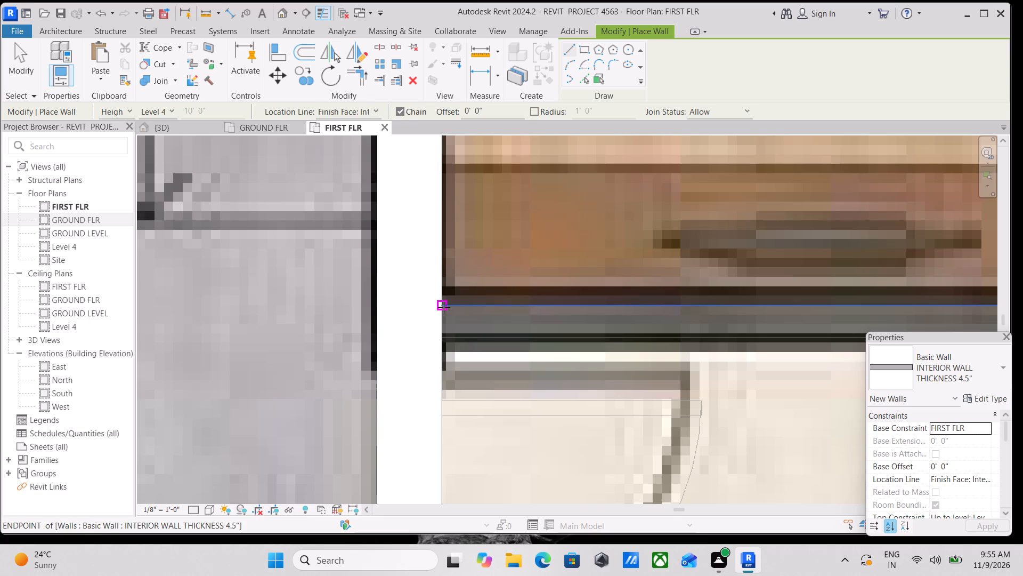
pyautogui.click(444, 307)
pyautogui.moveTo(678, 271); pyautogui.dragTo(379, 204, button='middle')
pyautogui.press('space')
pyautogui.scroll(-1, 517, 188)
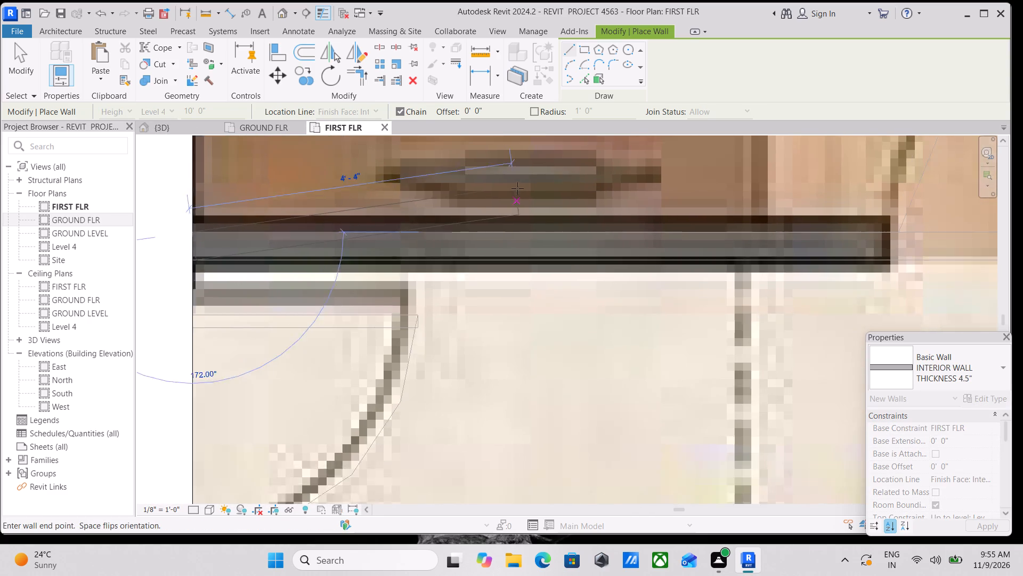
pyautogui.scroll(-2, 517, 188)
pyautogui.scroll(-2, 596, 222)
pyautogui.moveTo(596, 222); pyautogui.dragTo(231, 226, button='middle')
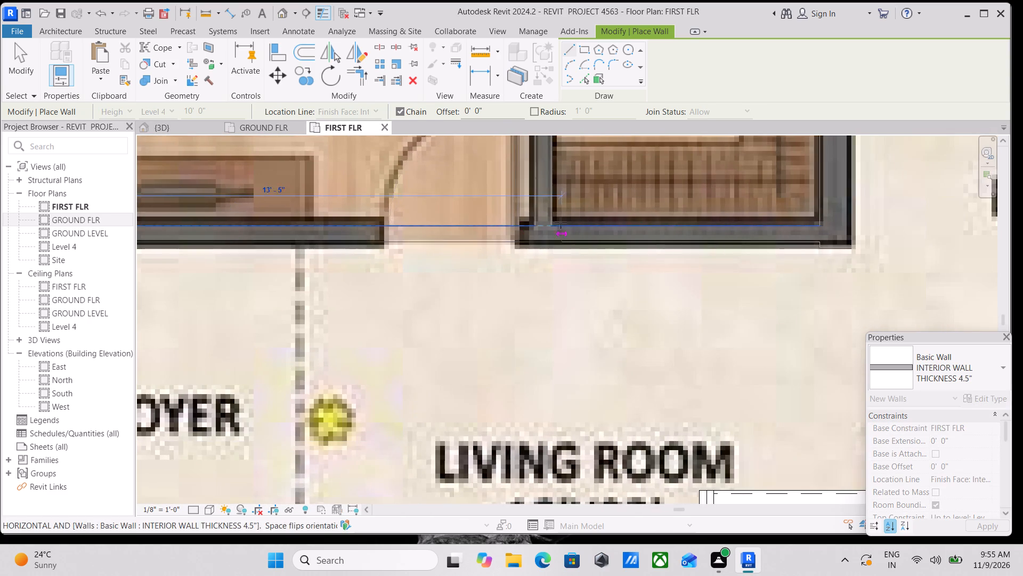
pyautogui.scroll(-5, 560, 222)
pyautogui.moveTo(561, 222); pyautogui.dragTo(274, 240, button='middle')
pyautogui.scroll(-3, 502, 230)
pyautogui.moveTo(502, 230); pyautogui.dragTo(414, 236, button='middle')
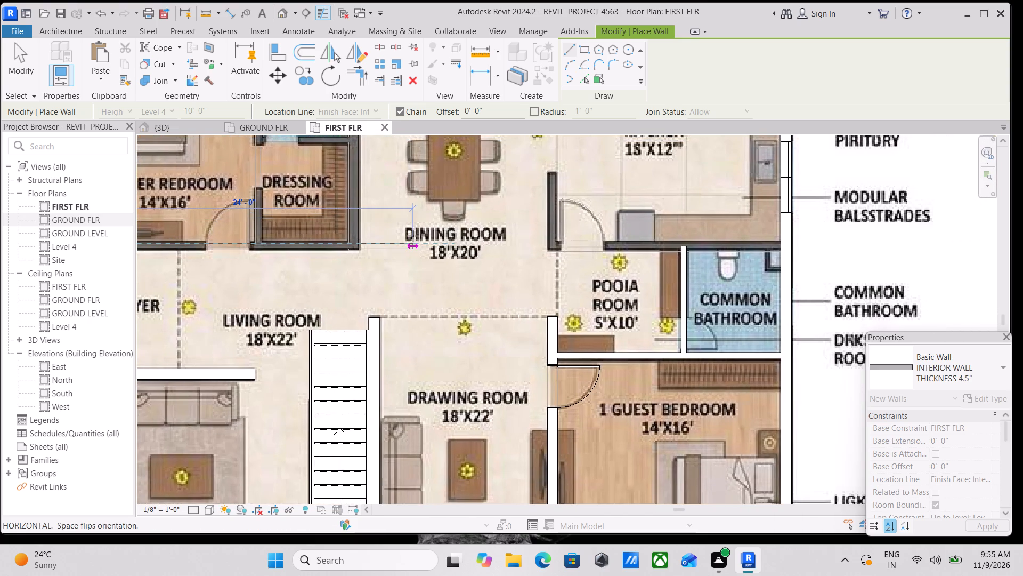
pyautogui.scroll(-3, 413, 236)
pyautogui.moveTo(413, 236); pyautogui.dragTo(339, 255, button='middle')
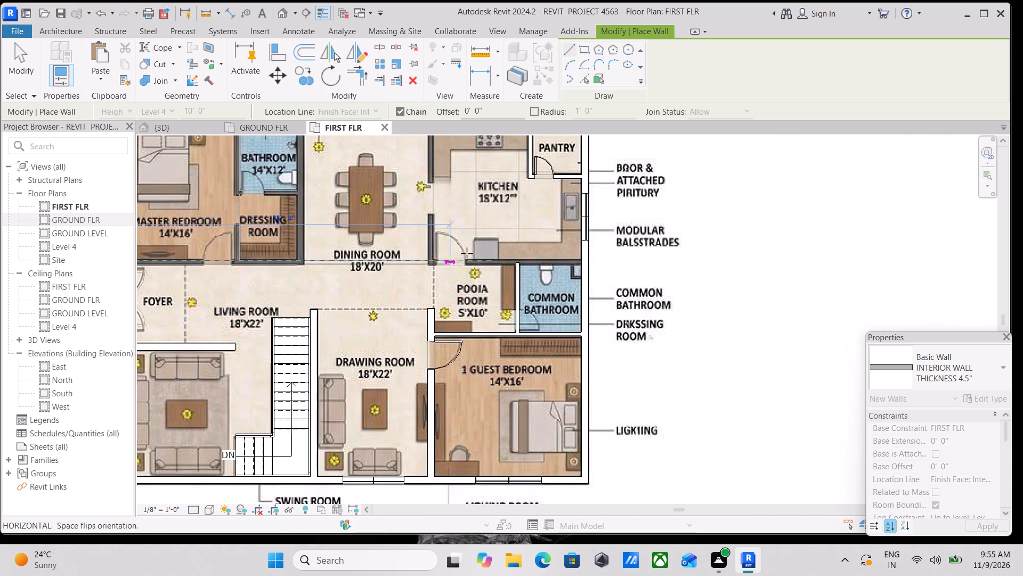
pyautogui.scroll(9, 549, 255)
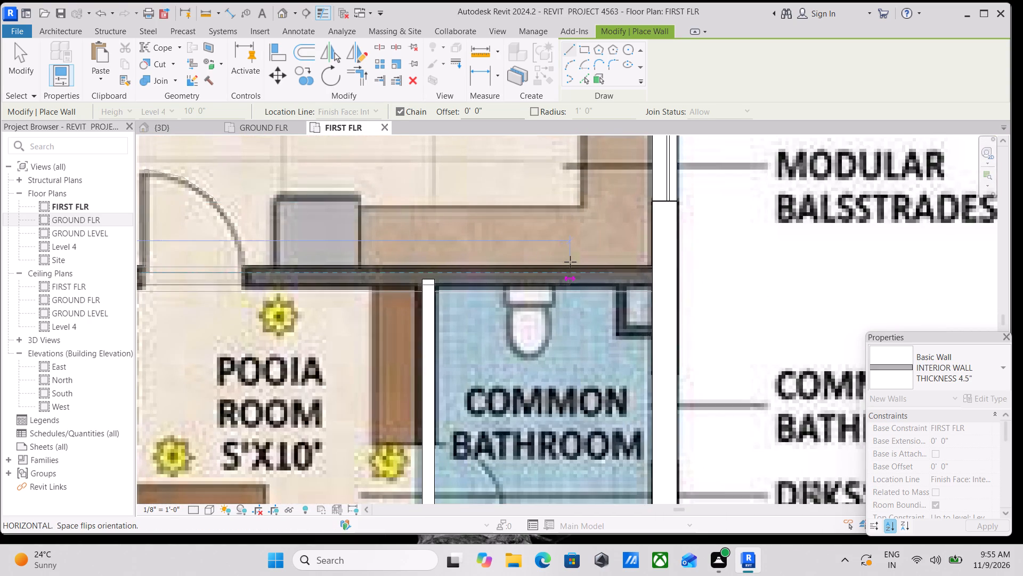
pyautogui.scroll(4, 570, 262)
pyautogui.moveTo(679, 260); pyautogui.dragTo(620, 295, button='middle')
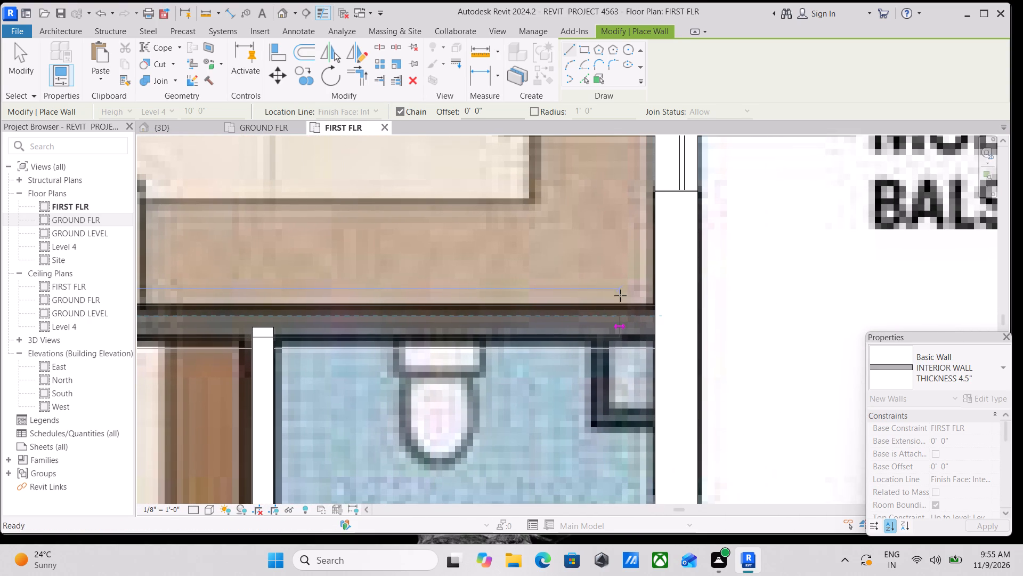
pyautogui.click(657, 314)
pyautogui.press('Escape')
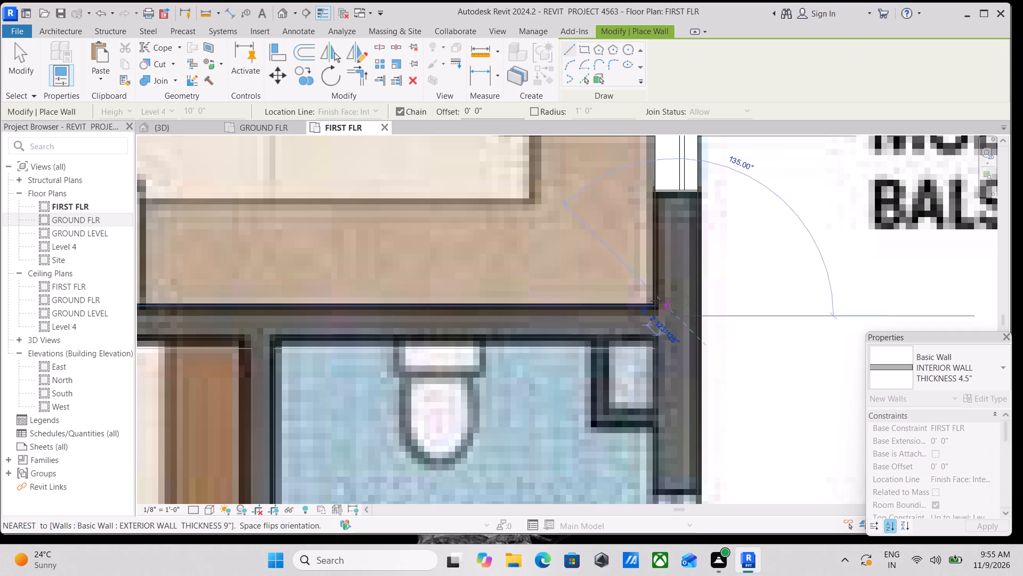
pyautogui.scroll(-4, 459, 299)
pyautogui.moveTo(459, 299); pyautogui.dragTo(517, 285, button='middle')
pyautogui.press('Escape')
pyautogui.scroll(-4, 257, 276)
pyautogui.moveTo(259, 275); pyautogui.dragTo(407, 278, button='middle')
pyautogui.scroll(1, 407, 278)
pyautogui.press('Escape')
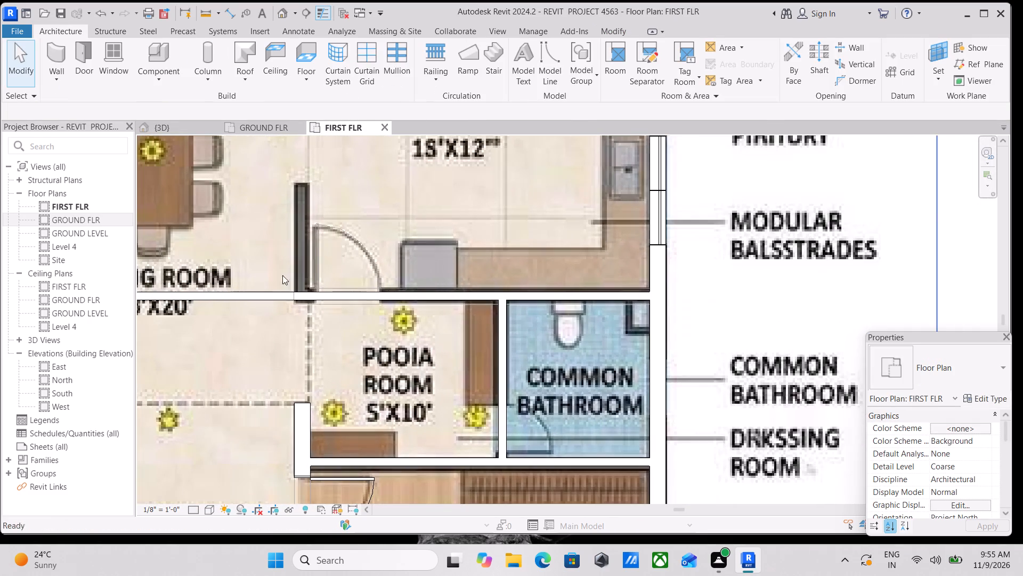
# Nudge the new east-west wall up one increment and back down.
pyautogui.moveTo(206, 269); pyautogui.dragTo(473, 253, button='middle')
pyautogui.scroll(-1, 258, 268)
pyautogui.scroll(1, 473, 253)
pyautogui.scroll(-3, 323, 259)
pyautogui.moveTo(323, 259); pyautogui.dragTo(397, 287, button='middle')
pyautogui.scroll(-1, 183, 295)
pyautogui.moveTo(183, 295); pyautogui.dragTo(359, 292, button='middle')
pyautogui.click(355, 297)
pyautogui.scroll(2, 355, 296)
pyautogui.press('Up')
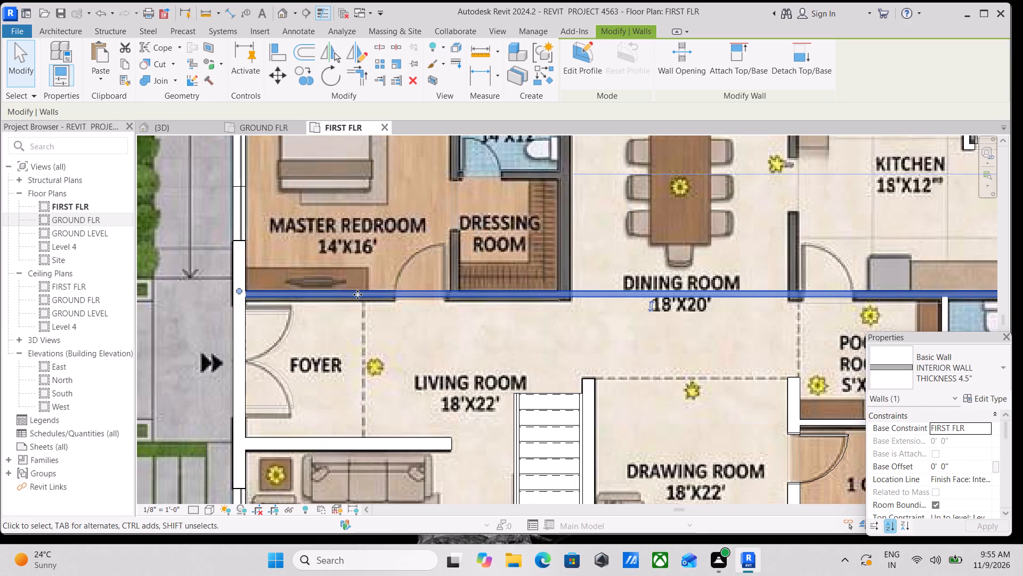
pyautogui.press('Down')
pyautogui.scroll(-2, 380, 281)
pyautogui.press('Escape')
# Draw a vertical wall about 14'-6" long between the dining room and kitchen, from the north exterior wall to the new east-west wall.
pyautogui.moveTo(446, 284); pyautogui.dragTo(318, 348, button='middle')
pyautogui.scroll(-3, 297, 312)
pyautogui.moveTo(297, 312); pyautogui.dragTo(276, 343, button='middle')
pyautogui.scroll(1, 276, 343)
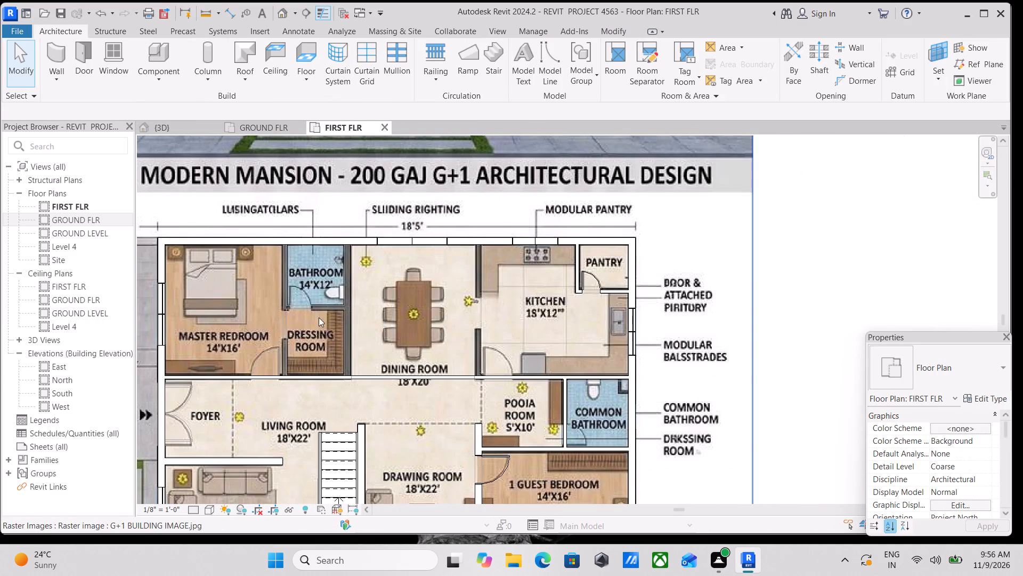
pyautogui.scroll(2, 344, 309)
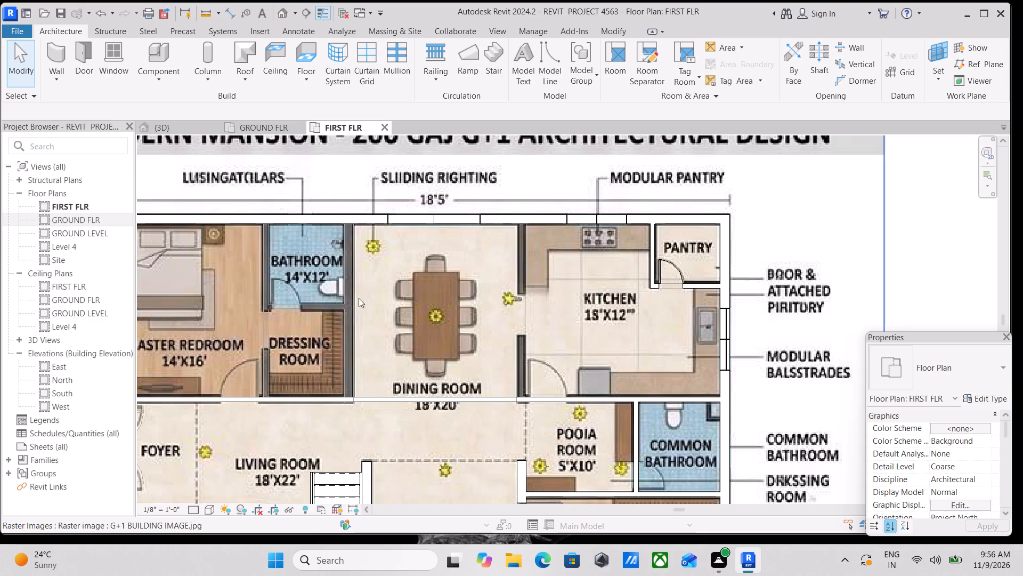
pyautogui.scroll(-1, 365, 293)
pyautogui.moveTo(365, 293); pyautogui.dragTo(346, 314, button='middle')
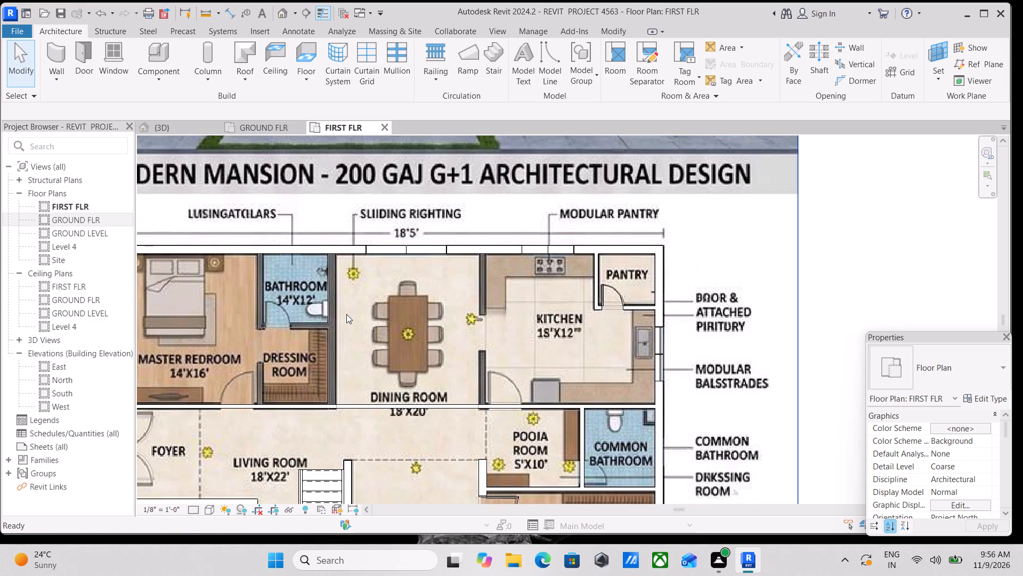
pyautogui.write('wa')
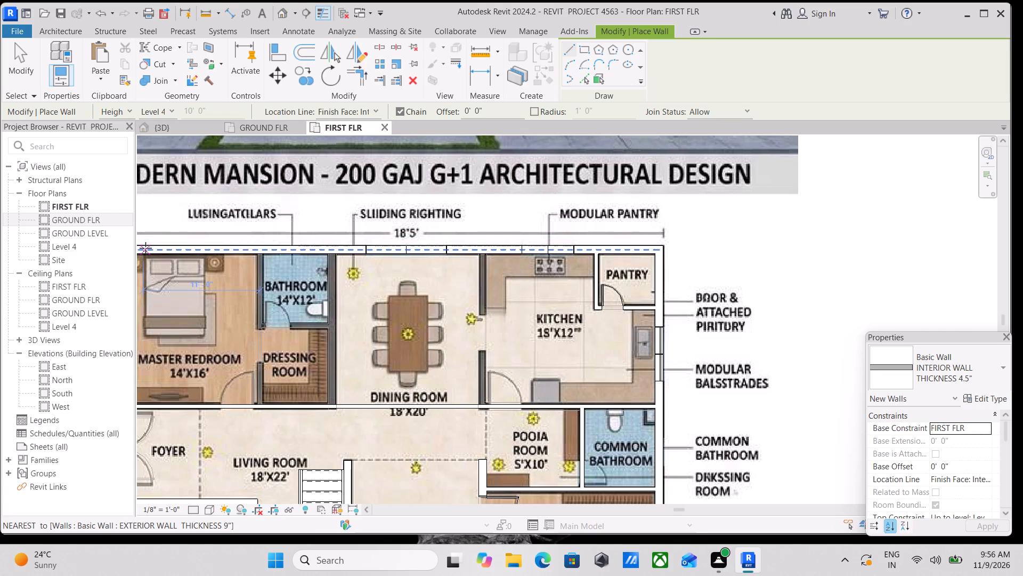
pyautogui.scroll(-3, 478, 334)
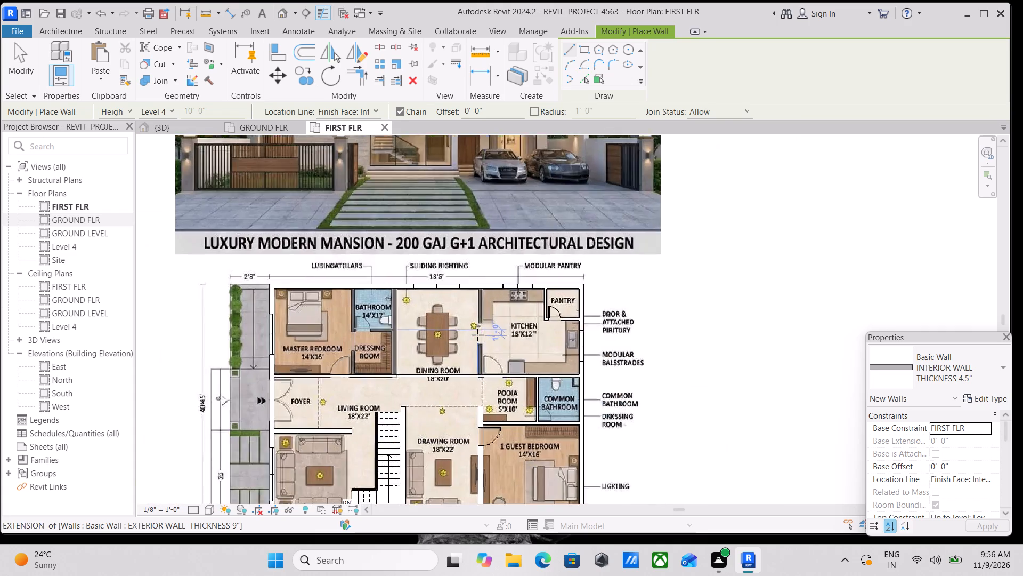
pyautogui.scroll(-3, 477, 335)
pyautogui.moveTo(478, 327); pyautogui.dragTo(505, 209, button='middle')
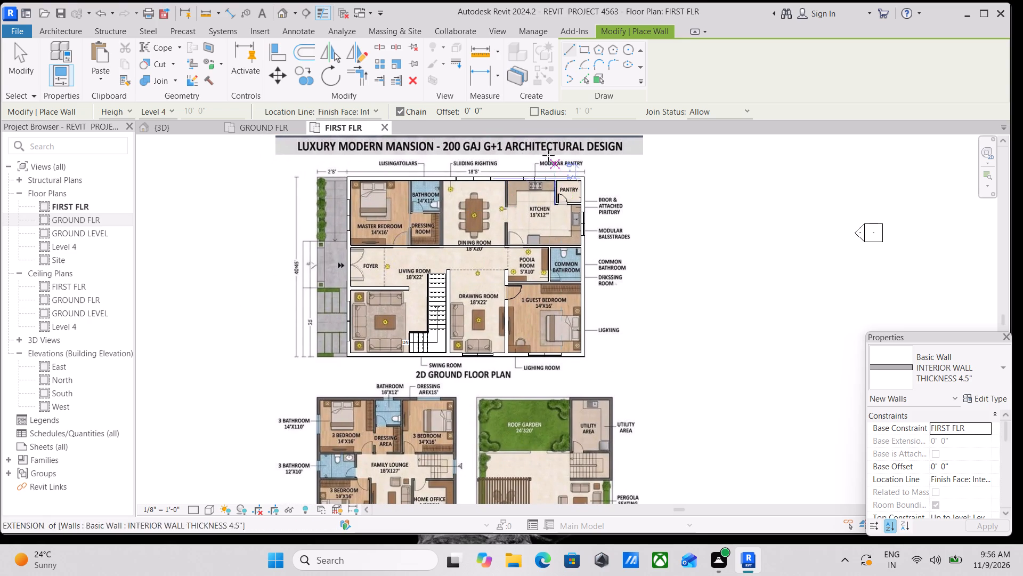
pyautogui.scroll(13, 506, 175)
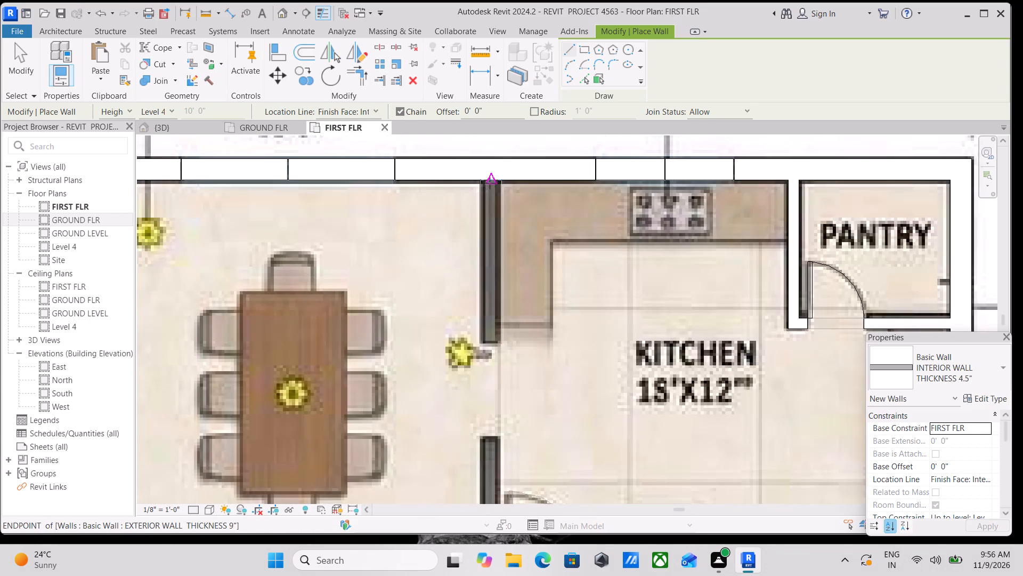
pyautogui.click(484, 183)
pyautogui.scroll(-2, 485, 282)
pyautogui.moveTo(485, 282); pyautogui.dragTo(498, 103, button='middle')
pyautogui.scroll(-3, 497, 215)
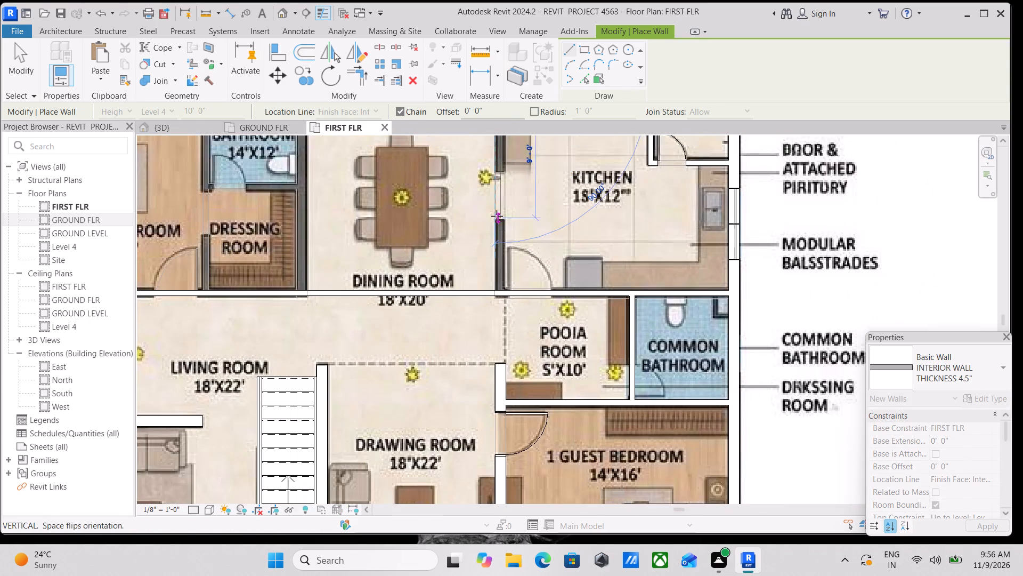
pyautogui.moveTo(497, 216); pyautogui.dragTo(498, 189, button='middle')
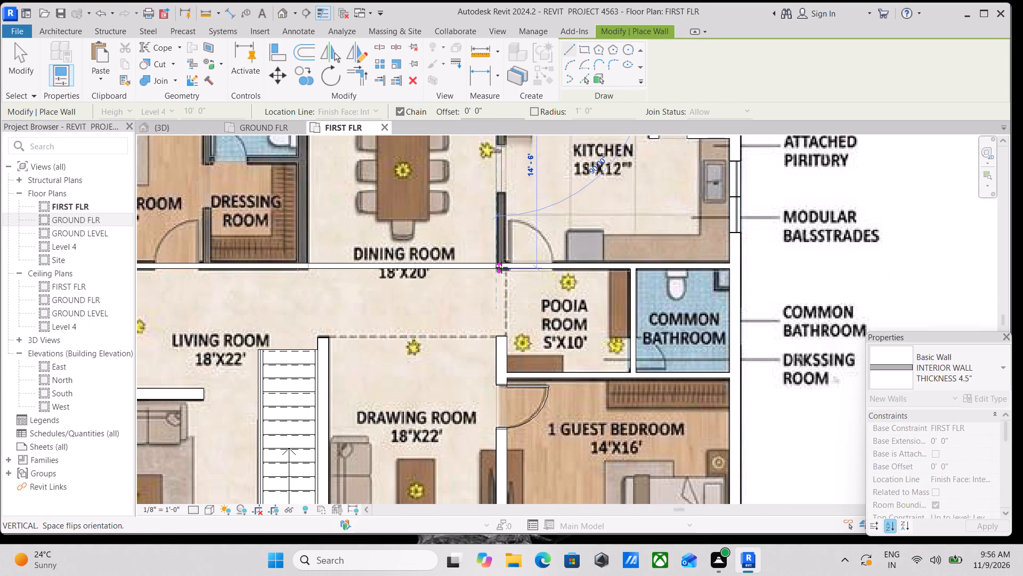
pyautogui.click(501, 267)
pyautogui.scroll(-2, 524, 172)
pyautogui.moveTo(524, 172); pyautogui.dragTo(548, 269, button='middle')
pyautogui.press('Escape')
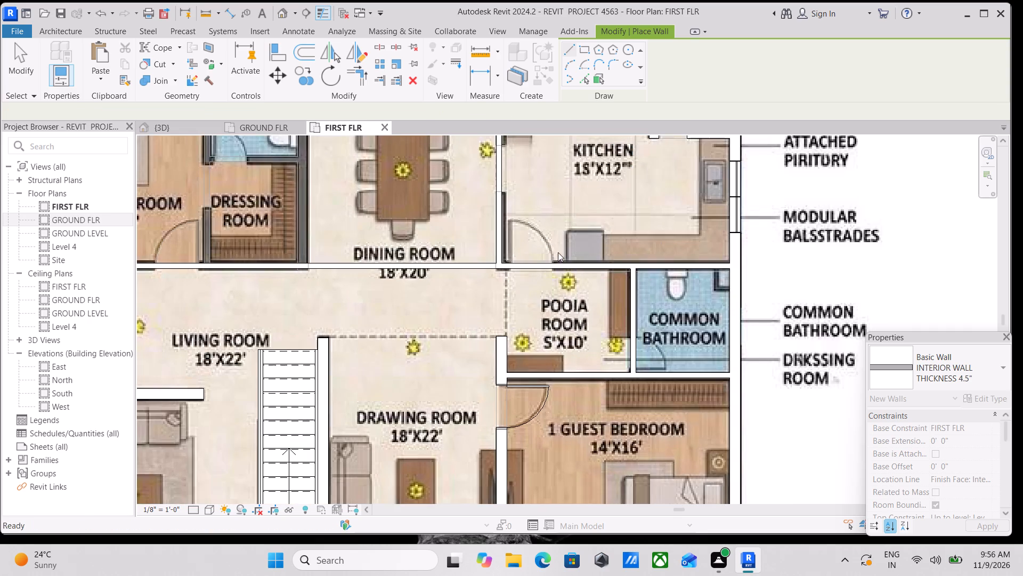
# Draw a vertical wall from the dining room window's west edge to the east-west wall, about 10'-7" from the dining-kitchen wall.
pyautogui.scroll(-5, 592, 230)
pyautogui.moveTo(460, 207); pyautogui.dragTo(485, 287, button='middle')
pyautogui.scroll(1, 519, 255)
pyautogui.moveTo(519, 255); pyautogui.dragTo(550, 307, button='middle')
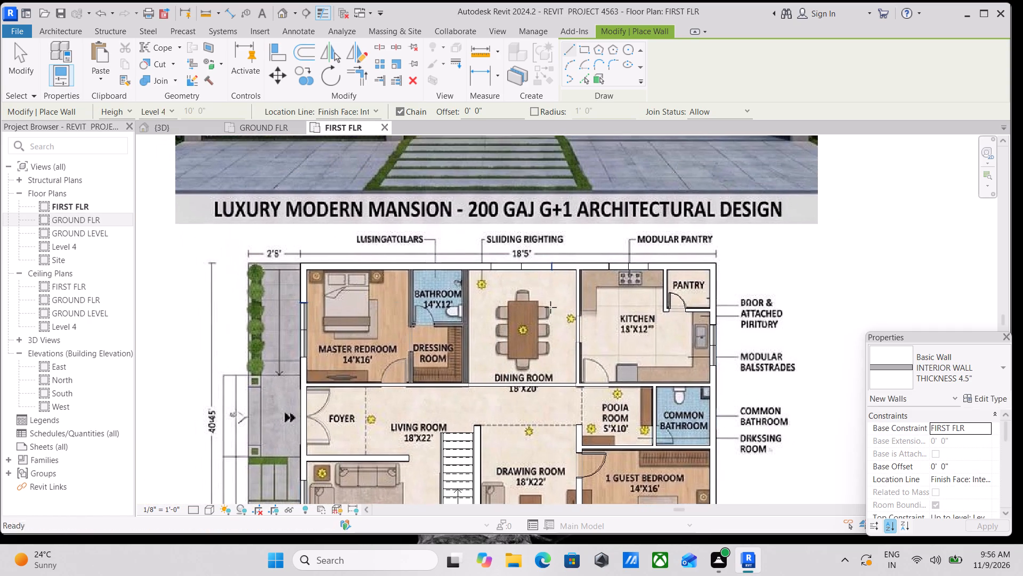
pyautogui.scroll(3, 483, 337)
pyautogui.scroll(2, 483, 244)
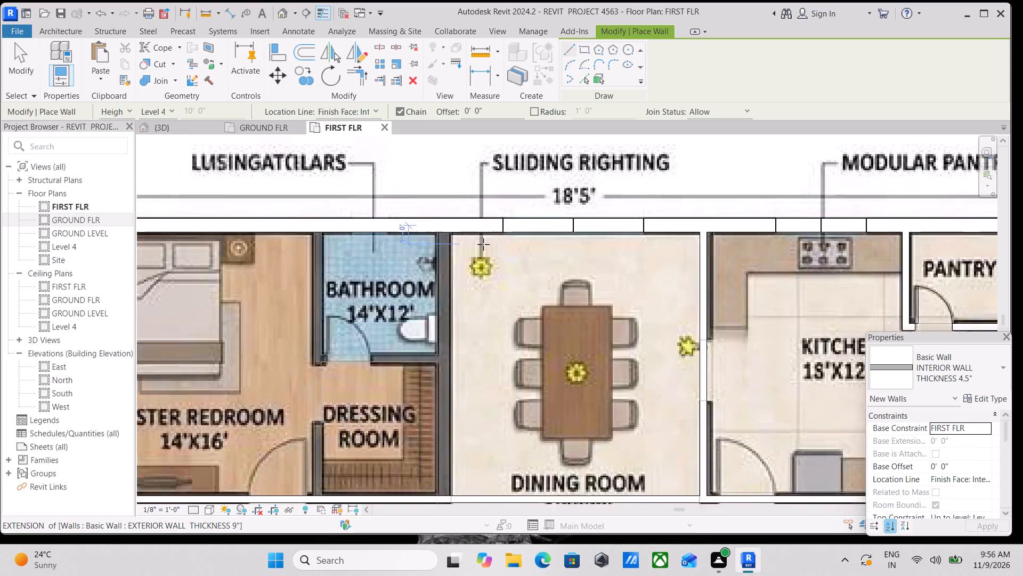
pyautogui.scroll(2, 483, 244)
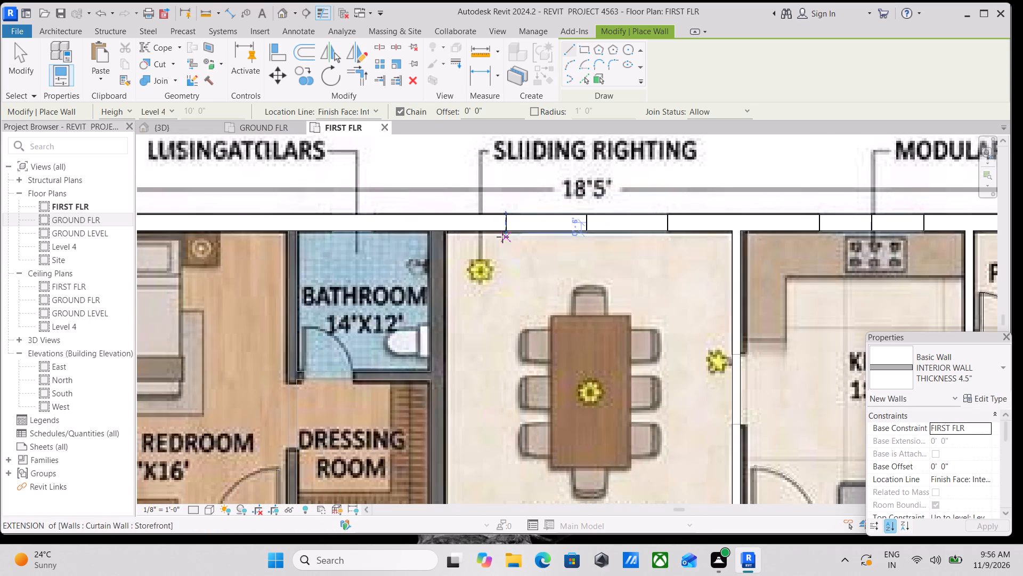
pyautogui.scroll(5, 509, 225)
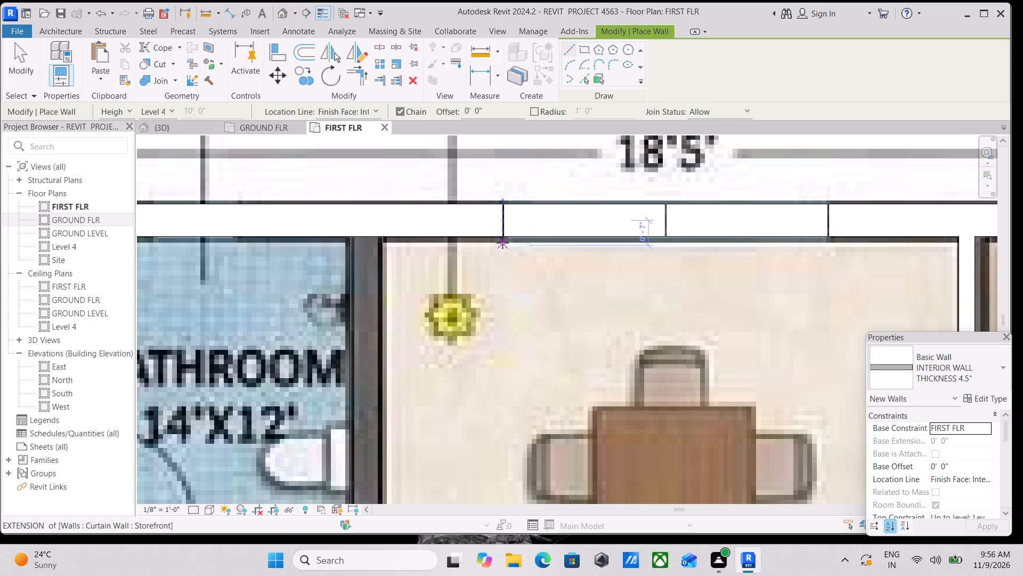
pyautogui.click(504, 240)
pyautogui.scroll(-4, 483, 377)
pyautogui.moveTo(485, 376); pyautogui.dragTo(512, 166, button='middle')
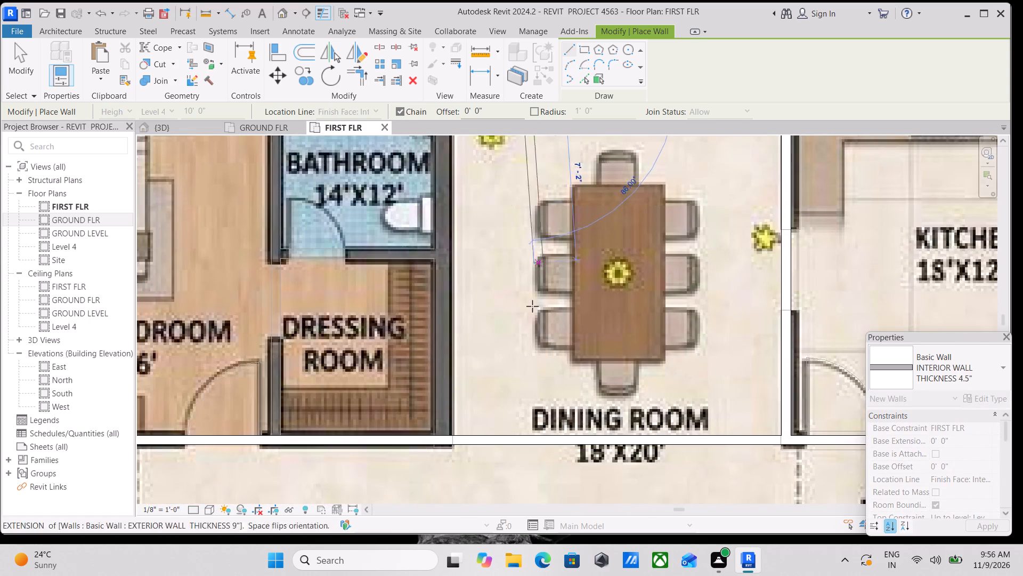
pyautogui.scroll(-3, 526, 346)
pyautogui.moveTo(526, 346); pyautogui.dragTo(515, 230, button='middle')
pyautogui.click(517, 289)
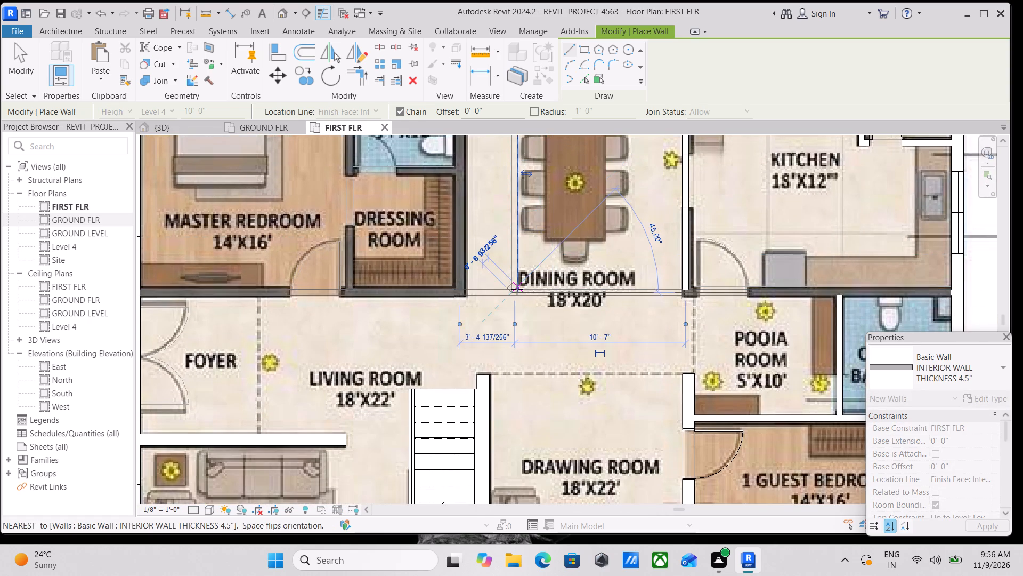
pyautogui.press('Escape')
pyautogui.scroll(-5, 531, 246)
pyautogui.moveTo(531, 246); pyautogui.dragTo(519, 294, button='middle')
pyautogui.press('Escape')
pyautogui.scroll(2, 476, 276)
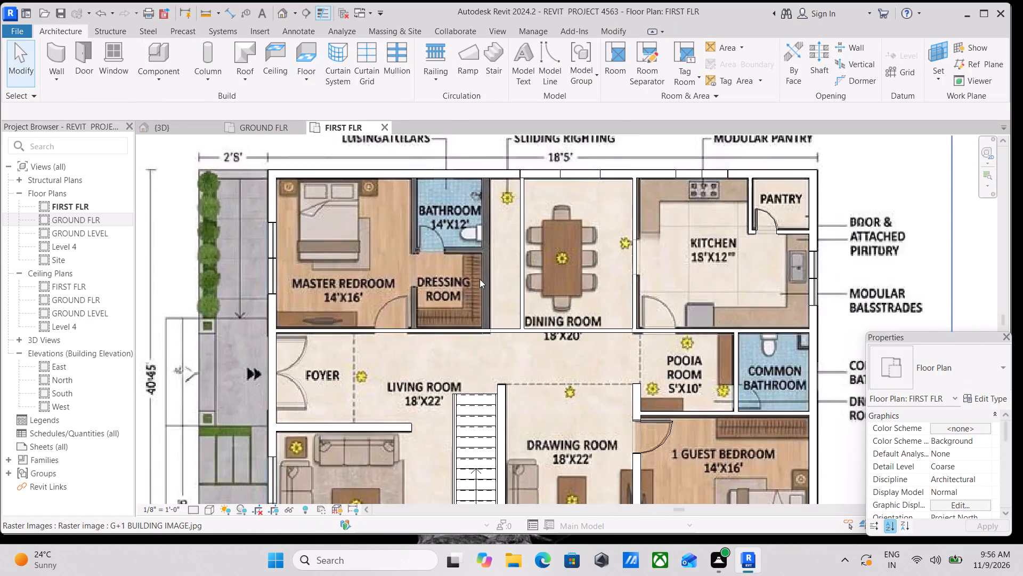
# Examine the first-floor walls drawn so far and the remaining copied walls over the ground floor plan image.
pyautogui.scroll(2, 480, 279)
pyautogui.scroll(-2, 493, 239)
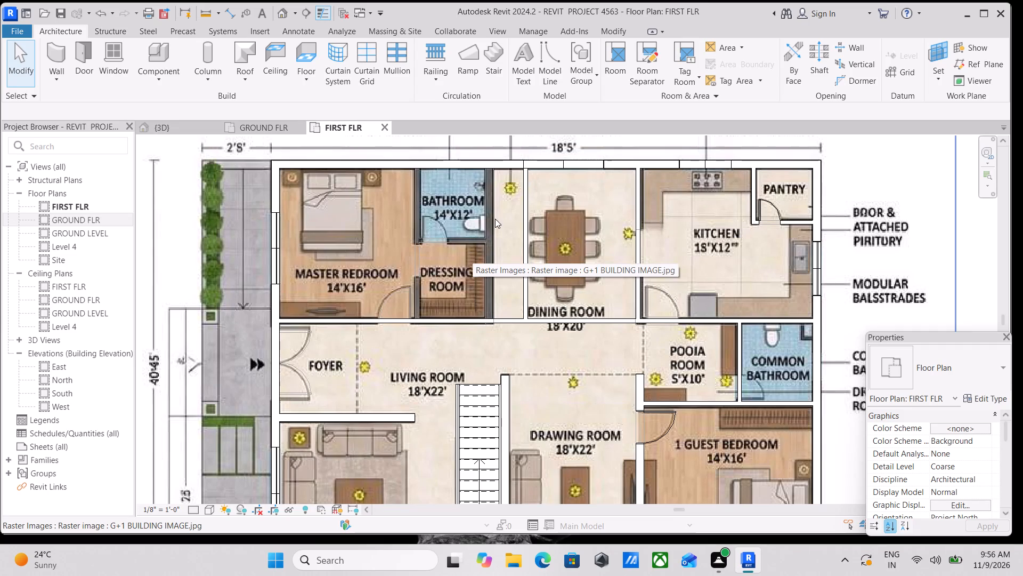
pyautogui.scroll(-3, 495, 219)
pyautogui.moveTo(594, 336); pyautogui.dragTo(582, 279, button='middle')
pyautogui.scroll(3, 577, 337)
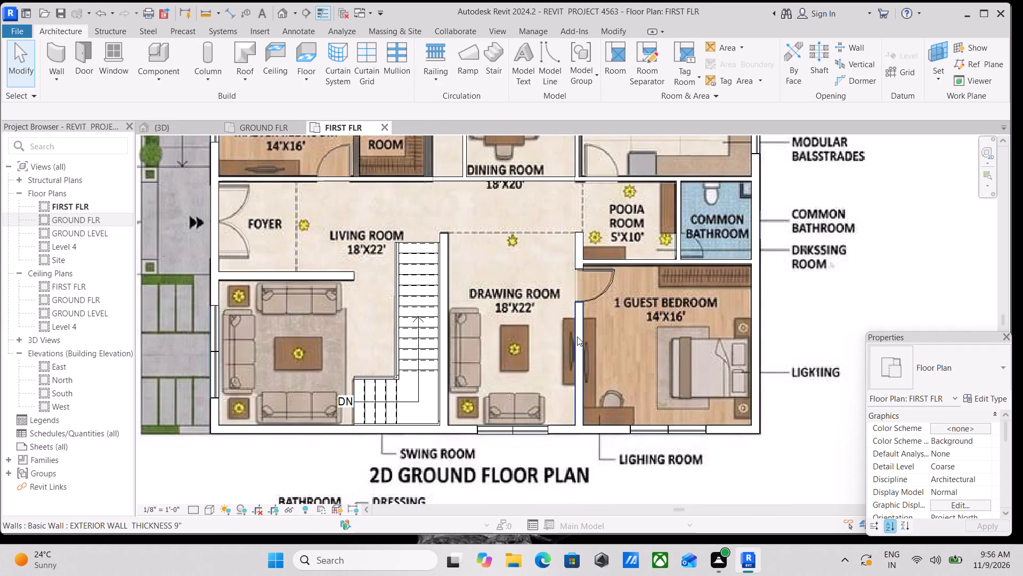
pyautogui.scroll(-3, 639, 278)
pyautogui.moveTo(654, 296); pyautogui.dragTo(654, 365, button='middle')
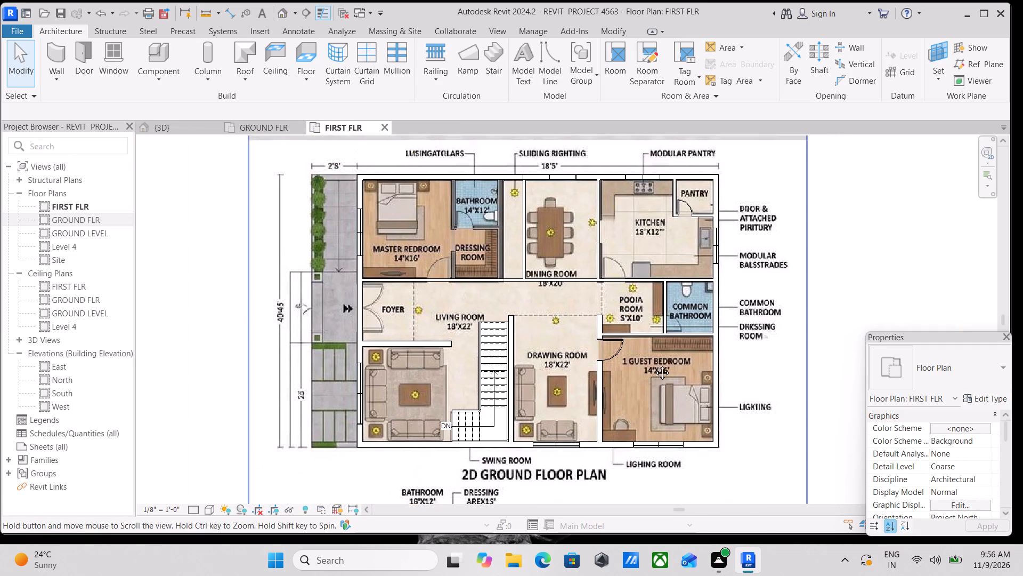
pyautogui.moveTo(654, 365); pyautogui.dragTo(653, 367, button='middle')
pyautogui.scroll(3, 630, 356)
pyautogui.scroll(-2, 521, 301)
pyautogui.moveTo(513, 305); pyautogui.dragTo(548, 361, button='middle')
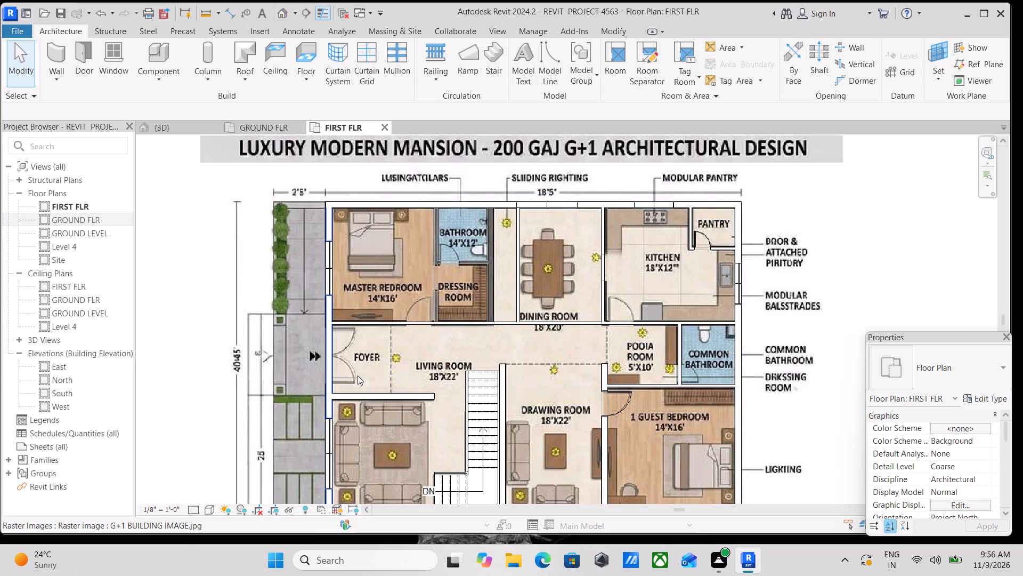
pyautogui.scroll(4, 338, 358)
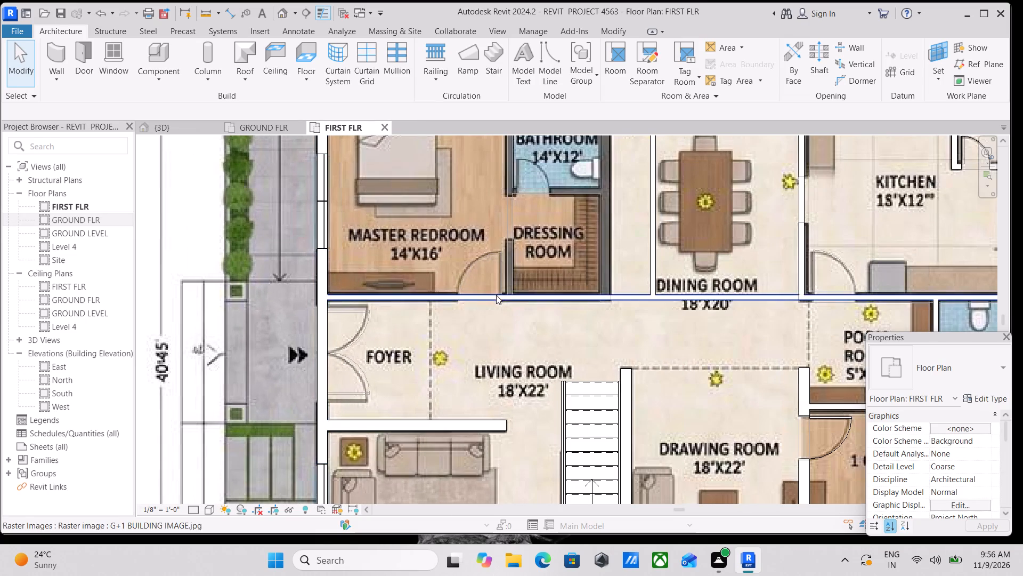
pyautogui.scroll(-5, 489, 302)
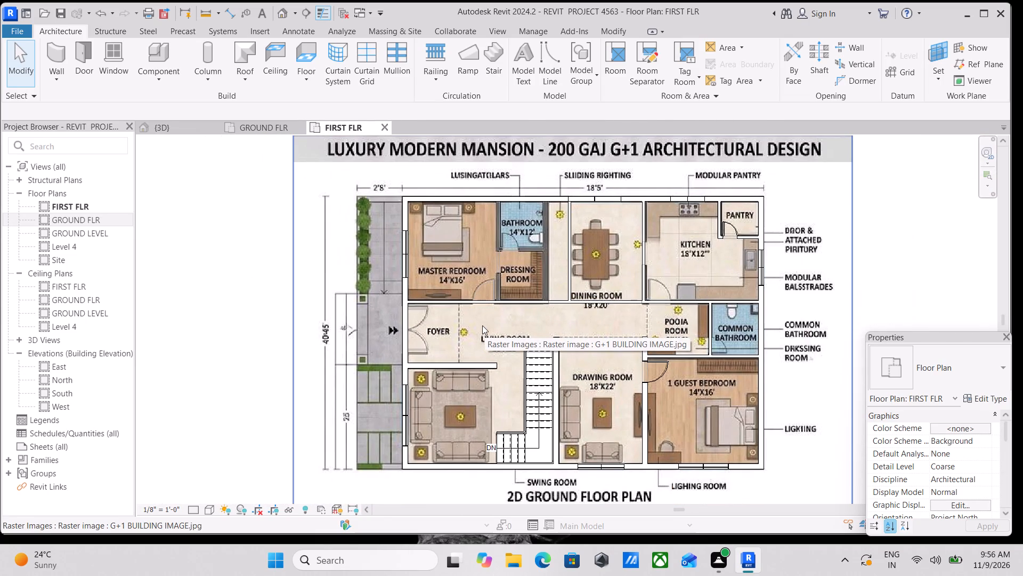
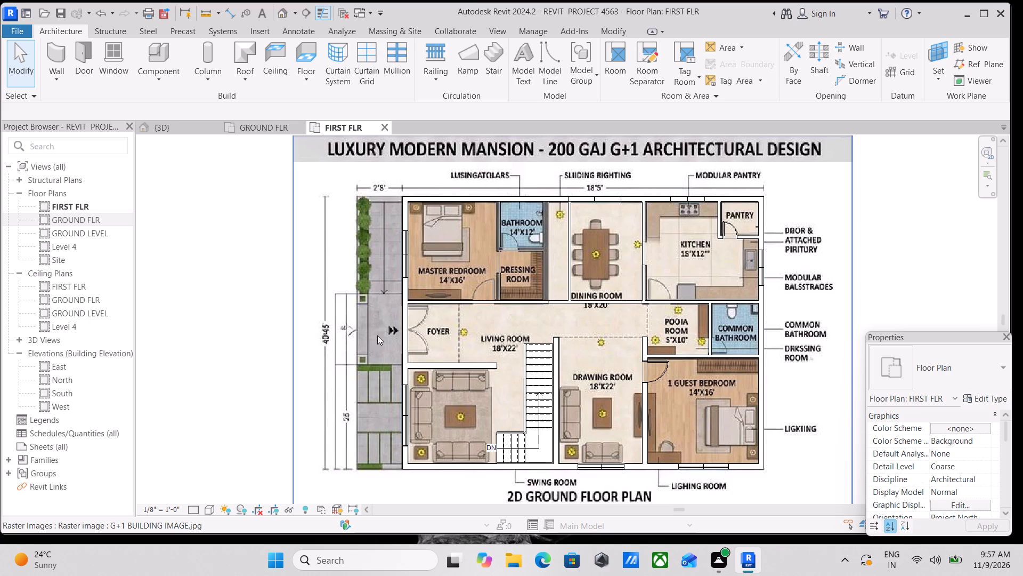
# Examine the first-floor plan on the reference image and compare its room layout with the first-floor walls drawn so far.
pyautogui.scroll(3, 543, 345)
pyautogui.scroll(-3, 569, 305)
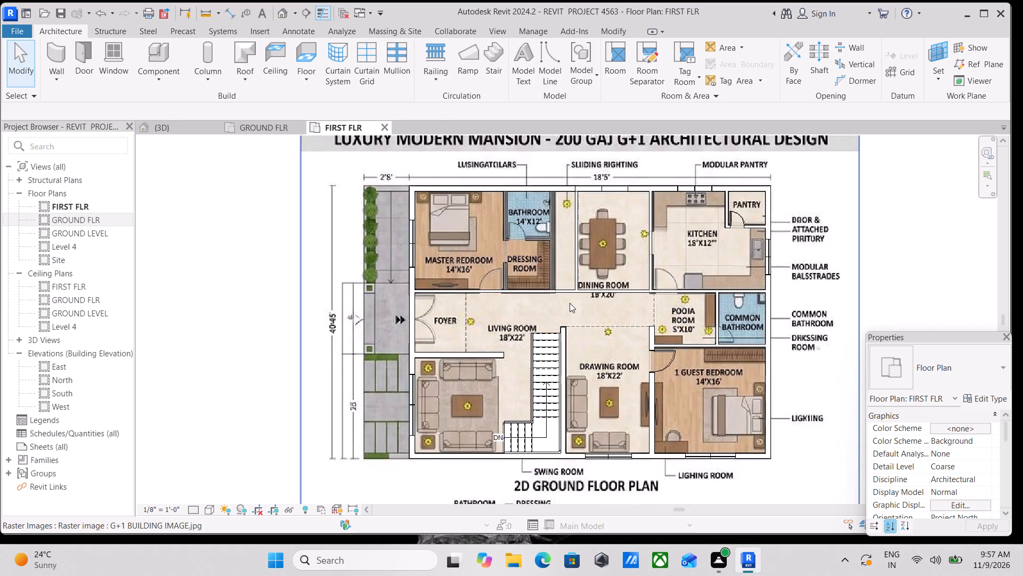
pyautogui.scroll(-4, 575, 288)
pyautogui.scroll(-1, 561, 349)
pyautogui.moveTo(563, 338); pyautogui.dragTo(573, 277, button='middle')
pyautogui.scroll(-2, 573, 277)
pyautogui.scroll(3, 562, 310)
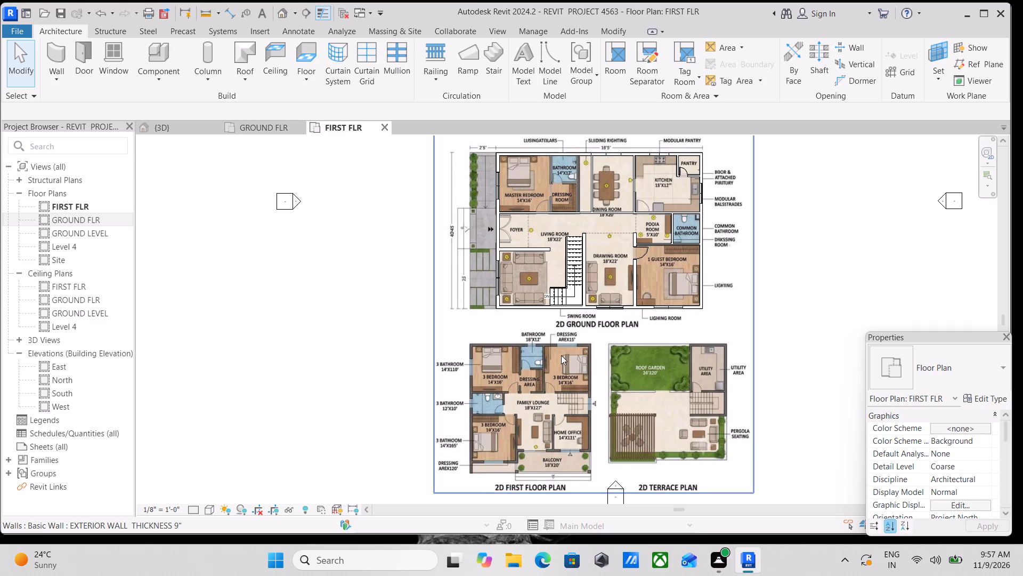
pyautogui.moveTo(542, 298); pyautogui.dragTo(541, 278, button='middle')
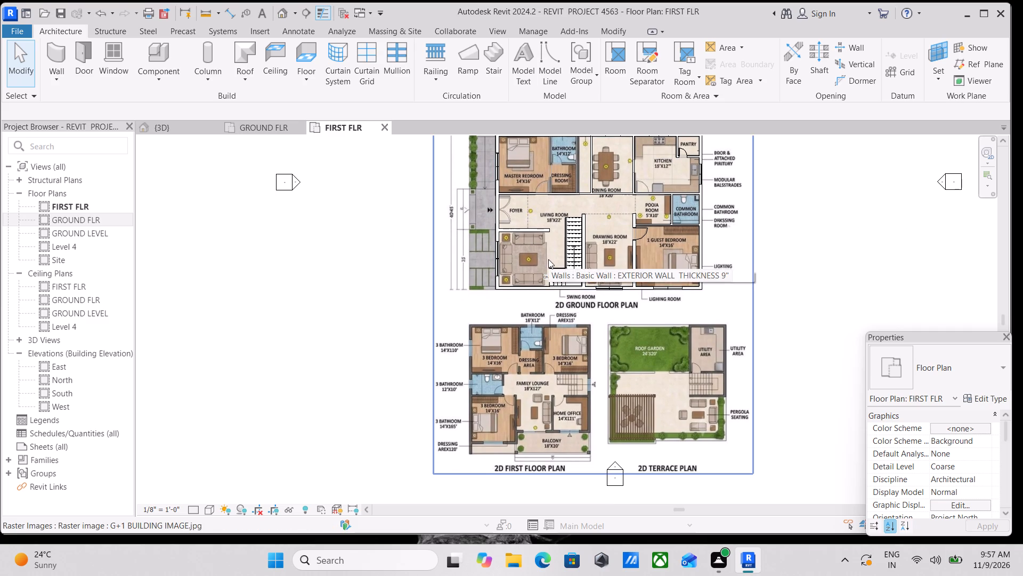
pyautogui.scroll(3, 548, 259)
pyautogui.scroll(-2, 552, 254)
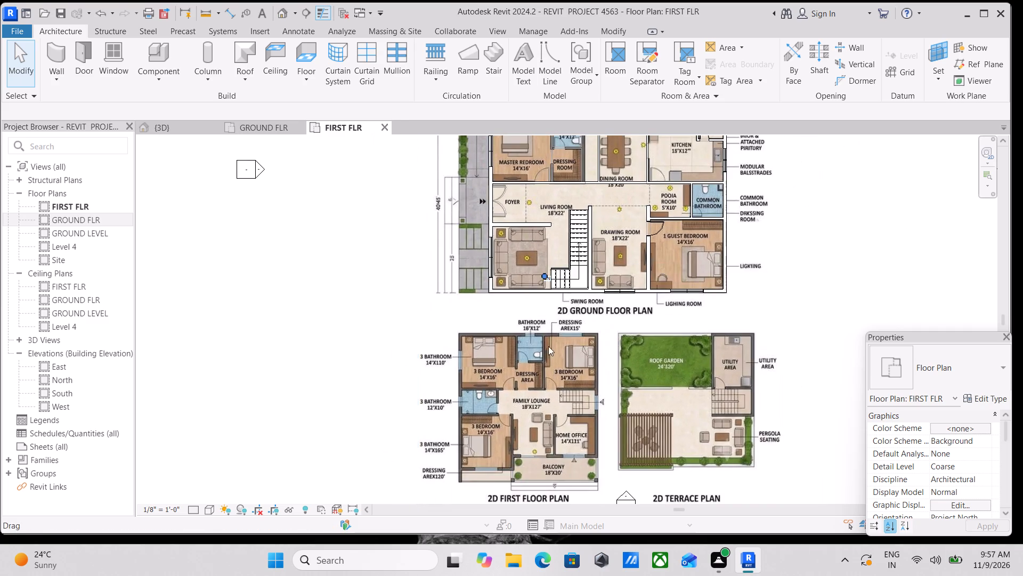
pyautogui.scroll(4, 487, 466)
pyautogui.moveTo(500, 417); pyautogui.dragTo(494, 340, button='middle')
pyautogui.scroll(1, 496, 331)
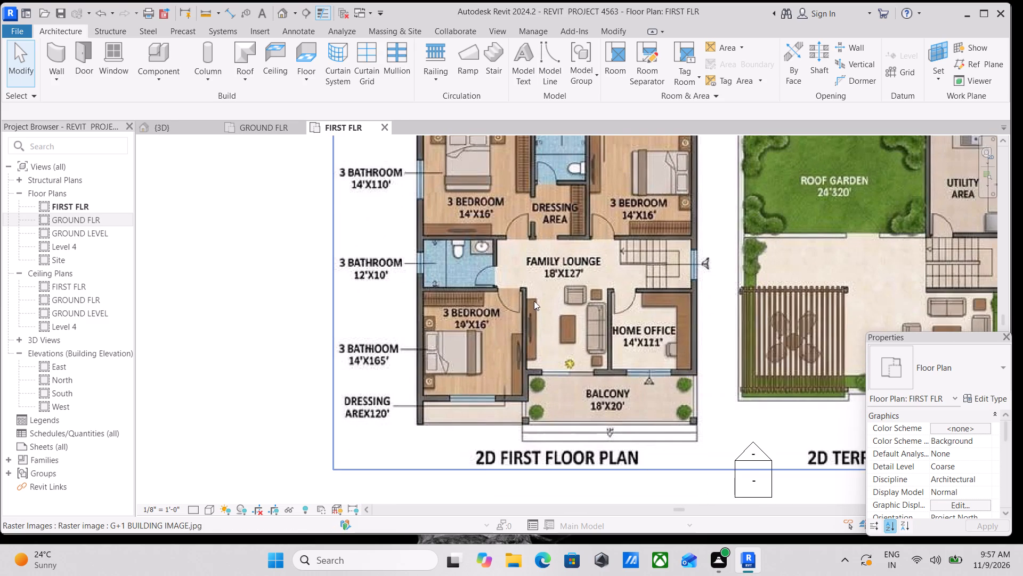
pyautogui.scroll(-2, 535, 299)
pyautogui.moveTo(535, 299); pyautogui.dragTo(539, 346, button='middle')
pyautogui.moveTo(552, 315); pyautogui.dragTo(549, 362, button='middle')
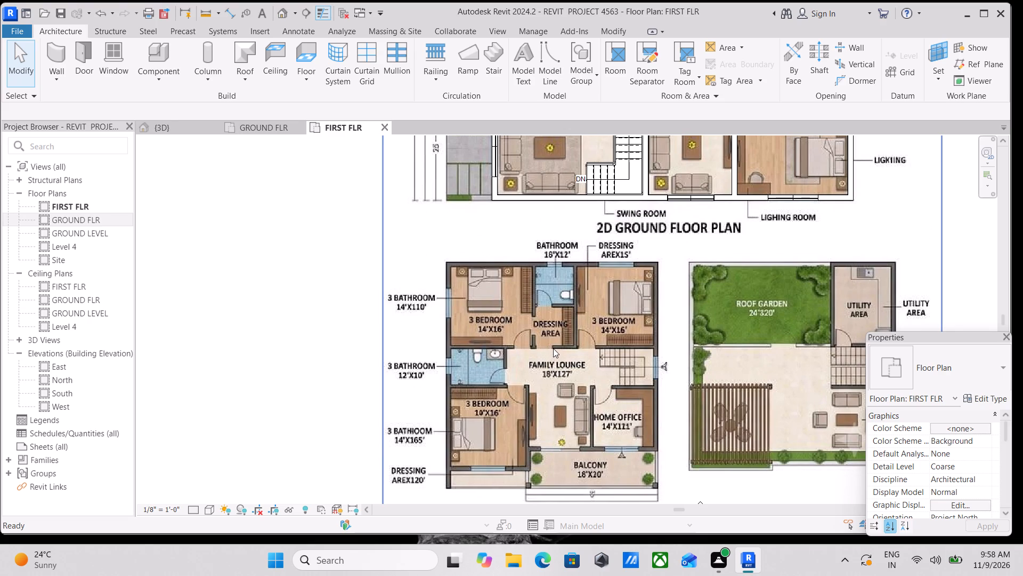
pyautogui.moveTo(555, 333); pyautogui.dragTo(555, 370, button='middle')
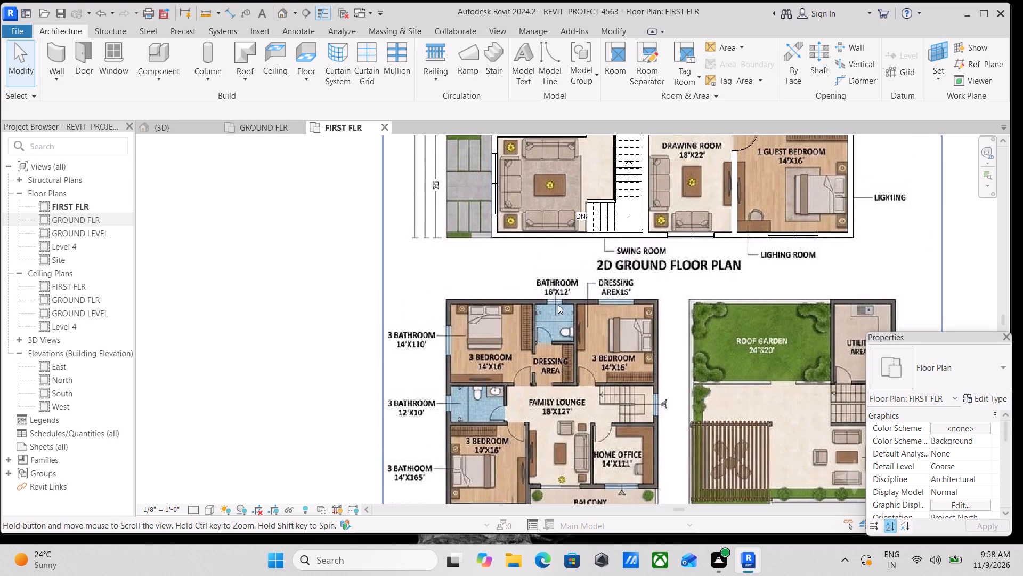
pyautogui.moveTo(558, 304); pyautogui.dragTo(555, 337, button='middle')
pyautogui.scroll(-3, 563, 290)
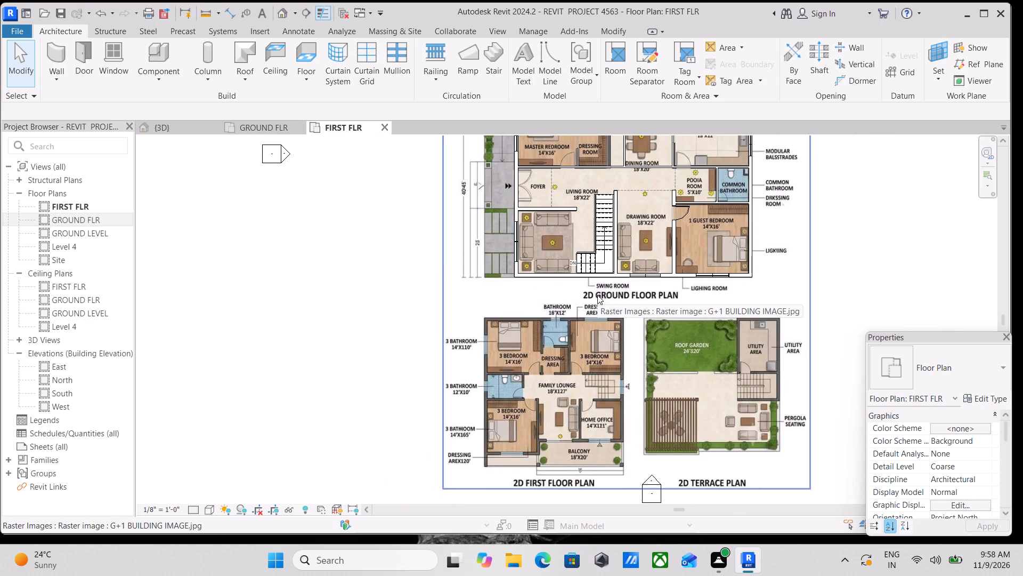
pyautogui.scroll(1, 597, 295)
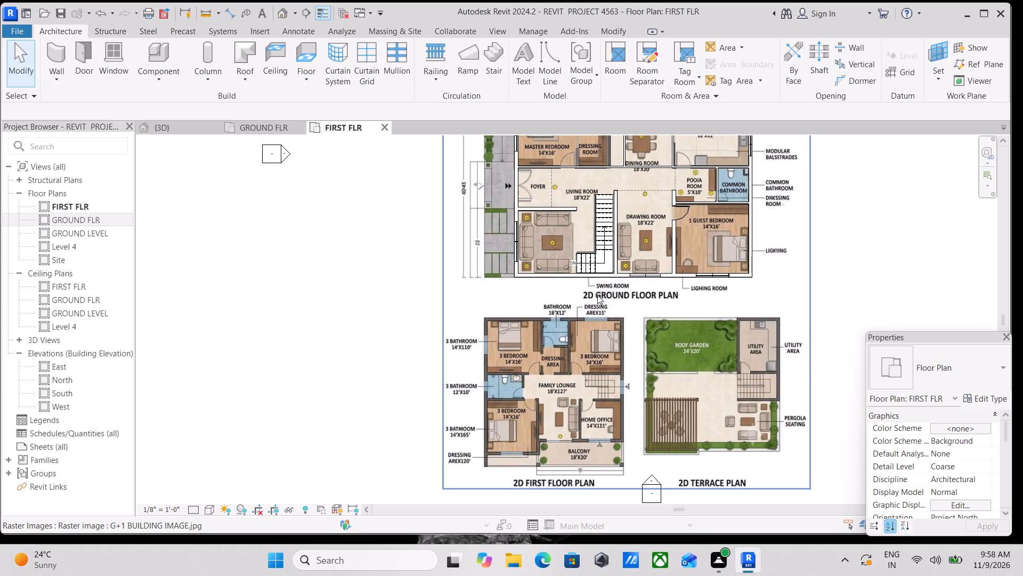
pyautogui.scroll(1, 597, 295)
pyautogui.scroll(-2, 597, 295)
pyautogui.moveTo(597, 295); pyautogui.dragTo(596, 332, button='middle')
pyautogui.moveTo(596, 309); pyautogui.dragTo(589, 379, button='middle')
pyautogui.scroll(1, 561, 294)
pyautogui.scroll(-1, 562, 300)
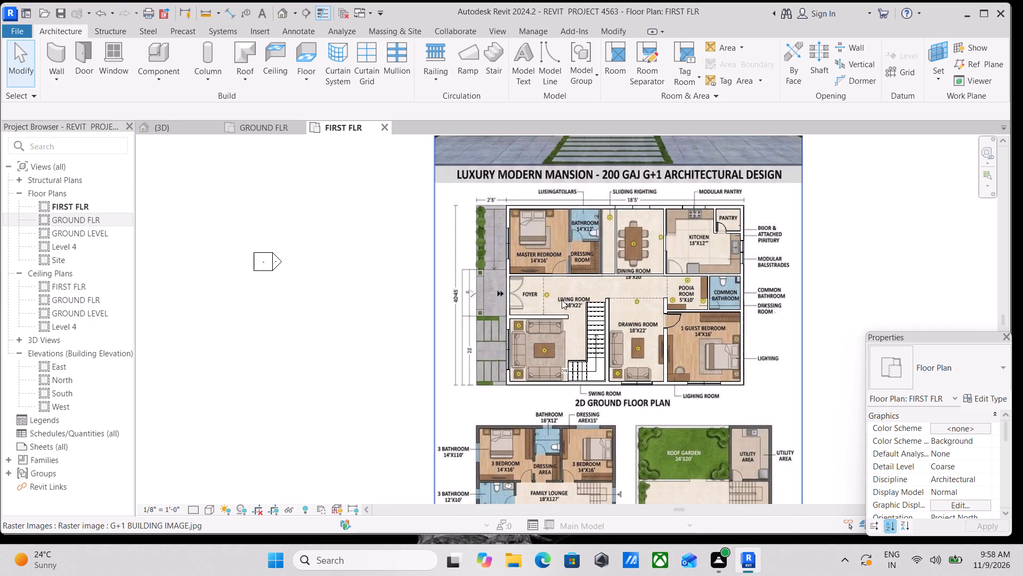
pyautogui.scroll(-2, 567, 297)
pyautogui.scroll(2, 572, 342)
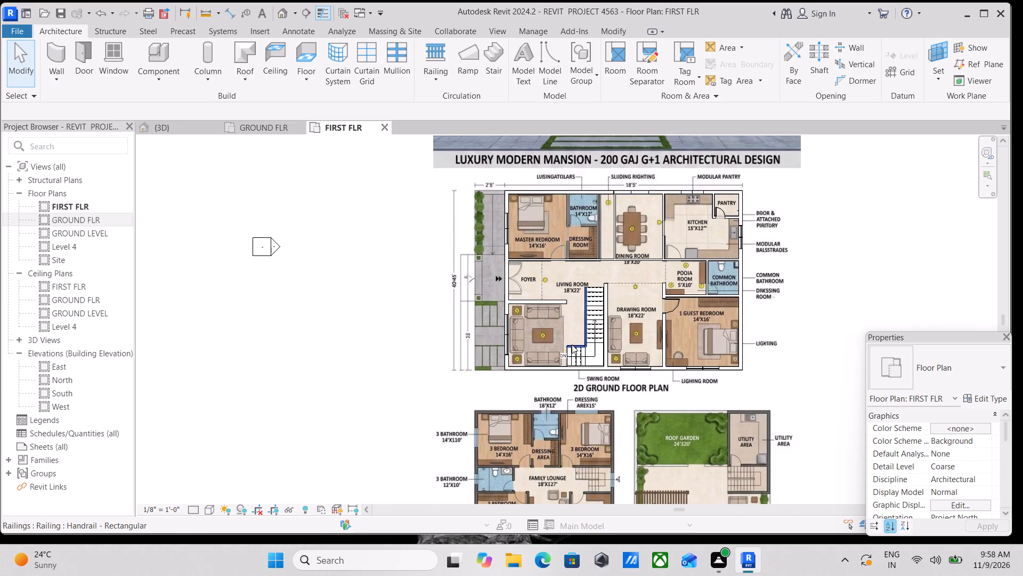
pyautogui.scroll(2, 570, 296)
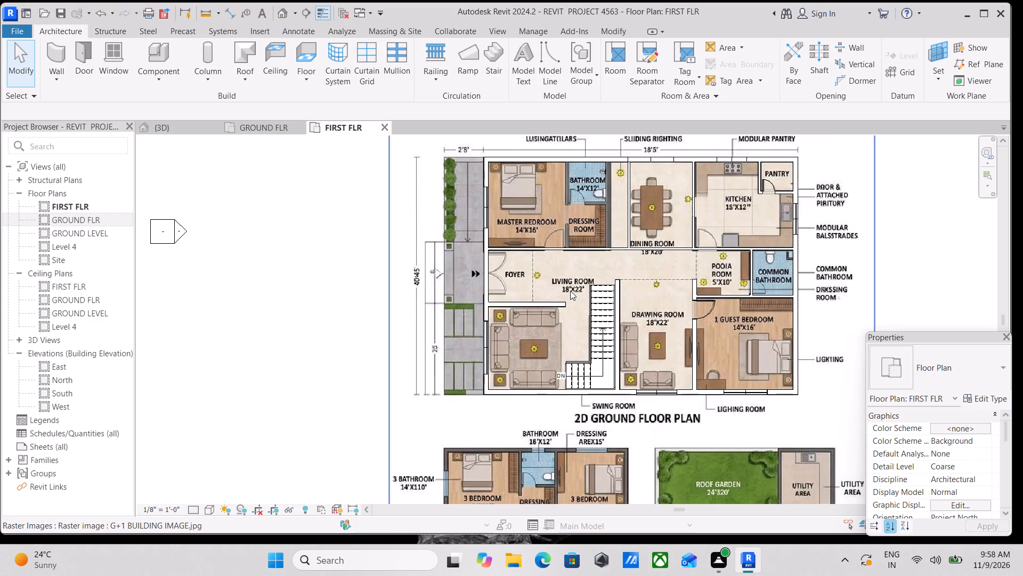
# Draw a 4.5" interior wall about 9' long from the east end of the foyer's south wall north to the east-west wall.
pyautogui.write('wa')
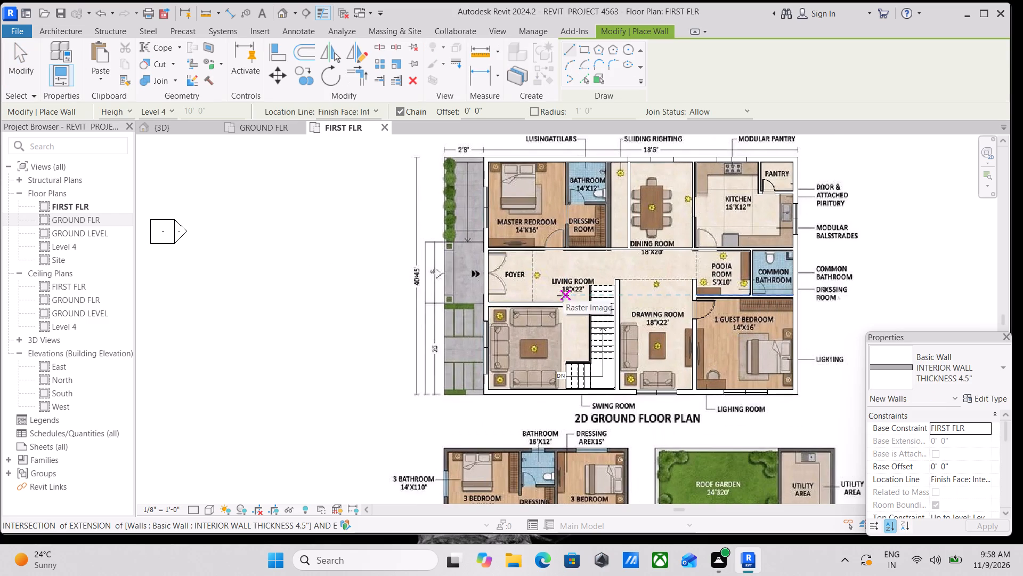
pyautogui.scroll(4, 567, 297)
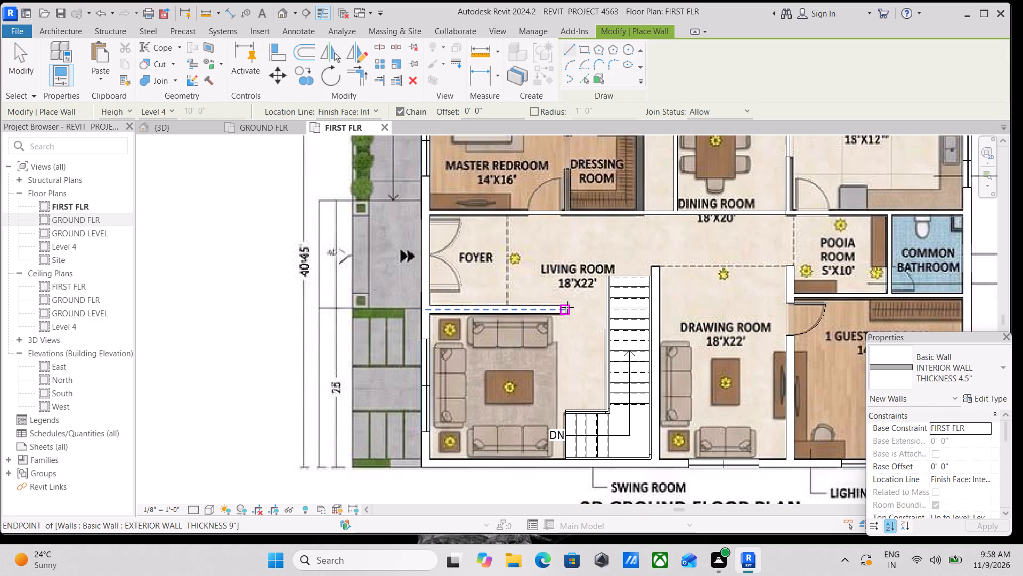
pyautogui.click(567, 307)
pyautogui.moveTo(565, 254); pyautogui.dragTo(553, 365, button='middle')
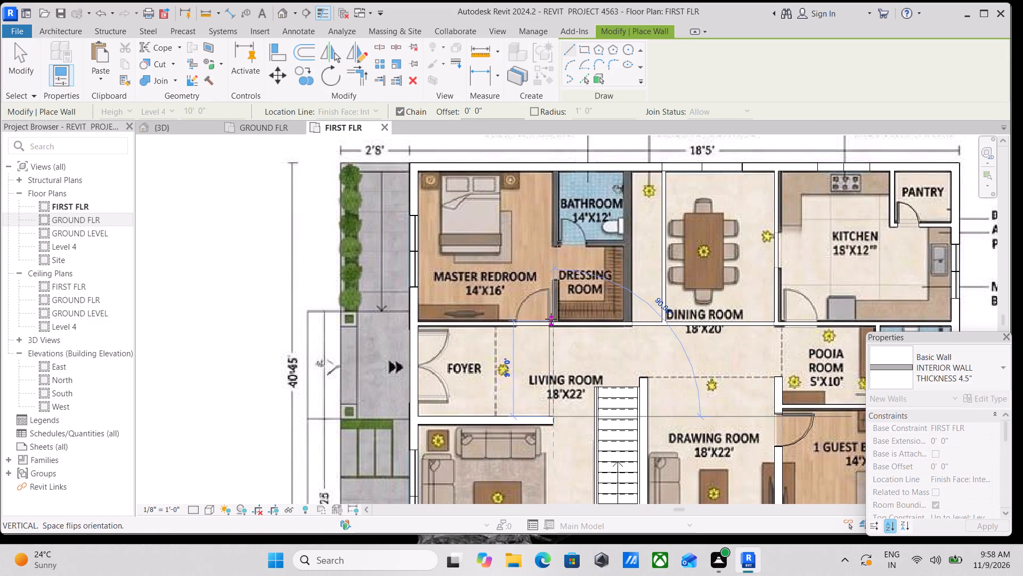
pyautogui.click(553, 324)
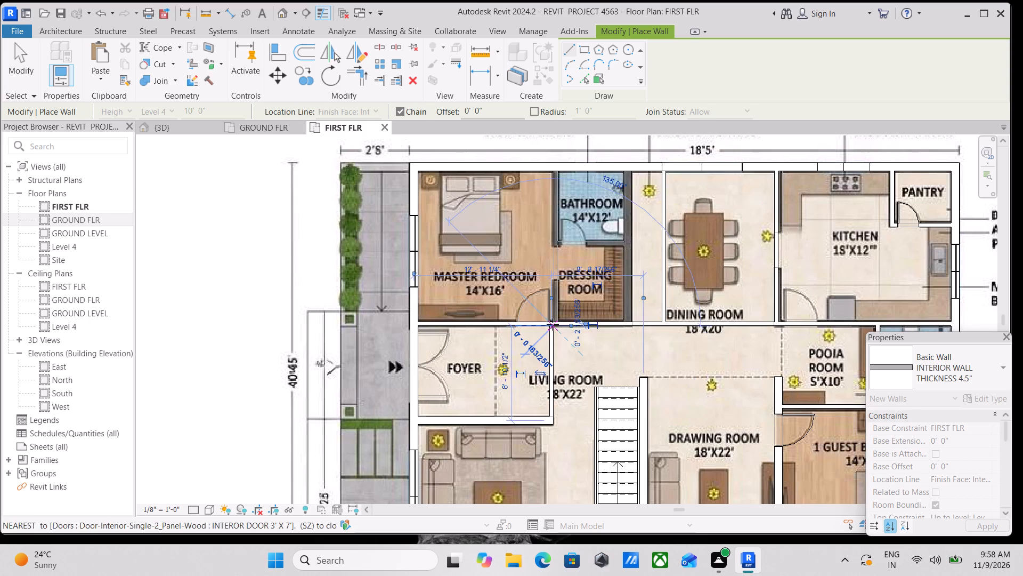
pyautogui.press('Escape')
# Examine the reference first-floor and terrace plans against the modelled walls around the foyer, staircase, drawing room and guest bedroom.
pyautogui.scroll(-3, 598, 363)
pyautogui.moveTo(594, 359); pyautogui.dragTo(489, 275, button='middle')
pyautogui.scroll(-4, 517, 315)
pyautogui.scroll(-1, 513, 378)
pyautogui.moveTo(505, 356); pyautogui.dragTo(513, 299, button='middle')
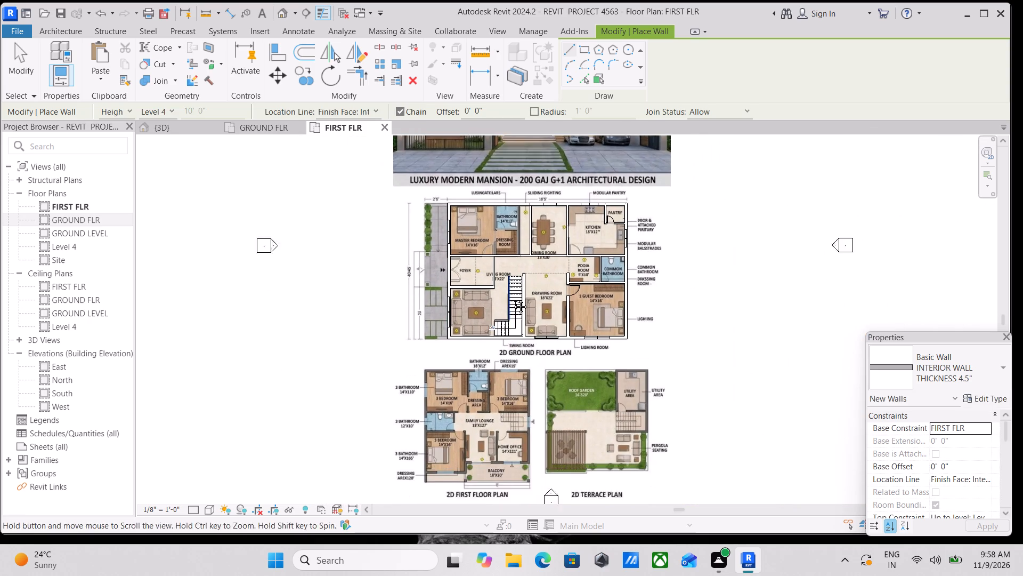
pyautogui.moveTo(513, 299); pyautogui.dragTo(513, 282, button='middle')
pyautogui.scroll(4, 479, 428)
pyautogui.scroll(2, 496, 343)
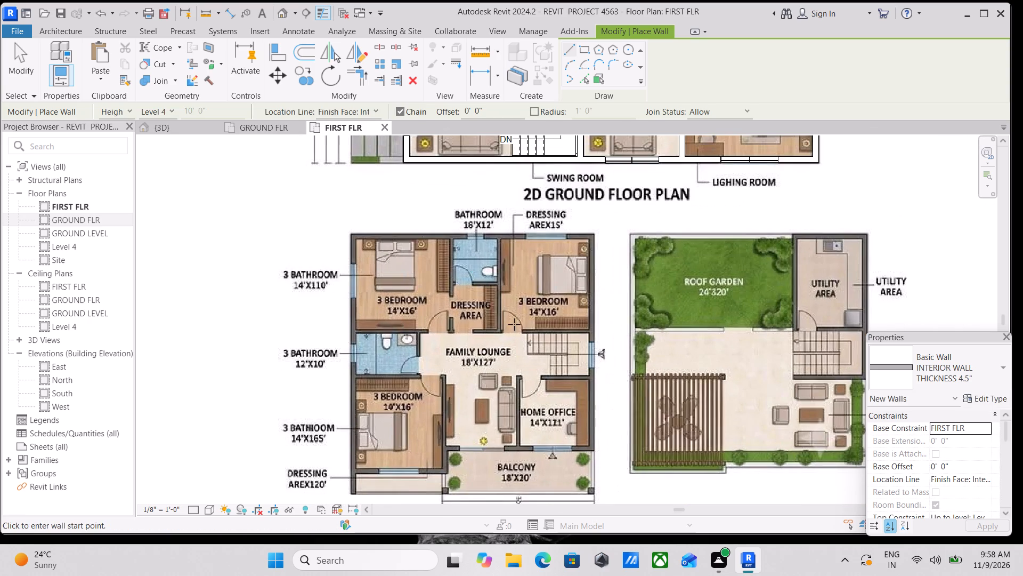
pyautogui.scroll(-2, 514, 324)
pyautogui.moveTo(514, 324); pyautogui.dragTo(514, 445, button='middle')
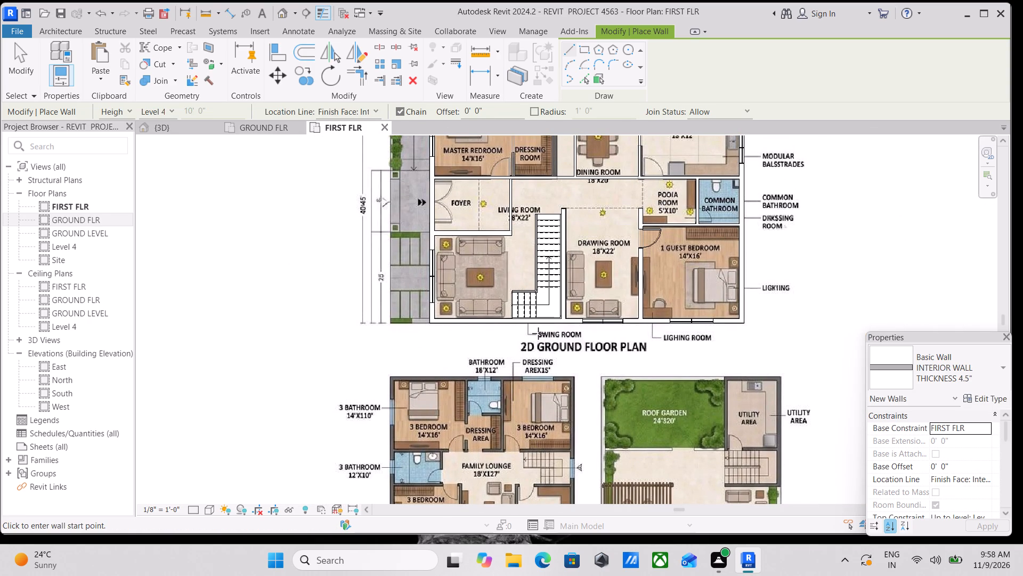
pyautogui.press('Escape')
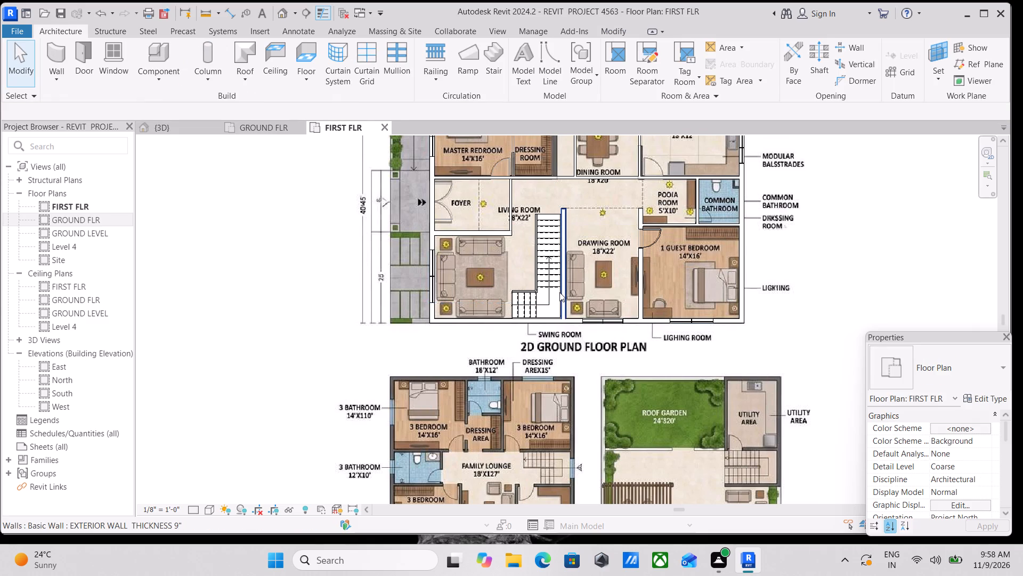
pyautogui.moveTo(559, 300); pyautogui.dragTo(556, 319, button='middle')
pyautogui.scroll(-3, 559, 300)
pyautogui.moveTo(557, 338); pyautogui.dragTo(556, 395, button='middle')
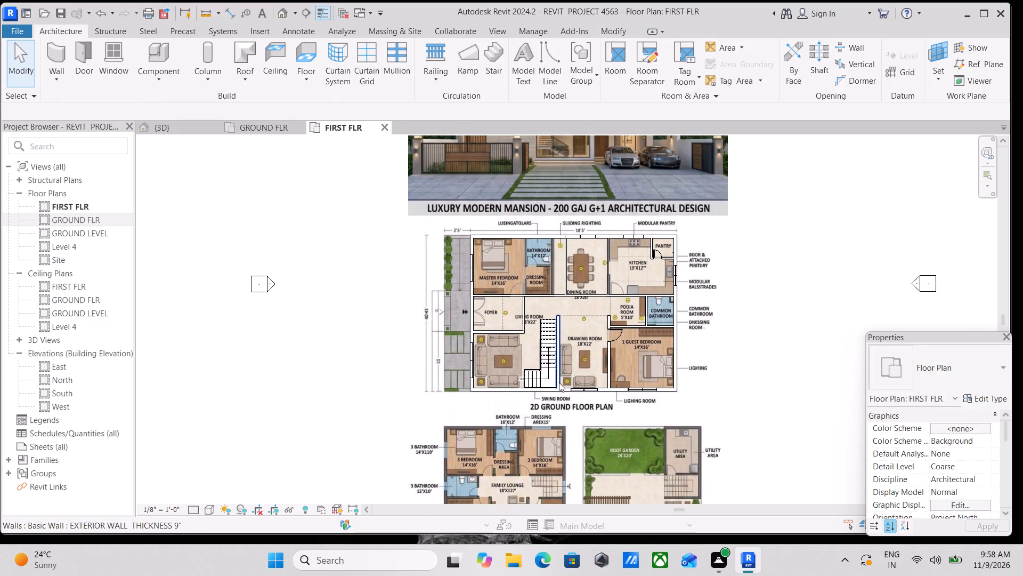
pyautogui.scroll(3, 546, 350)
pyautogui.scroll(-2, 561, 374)
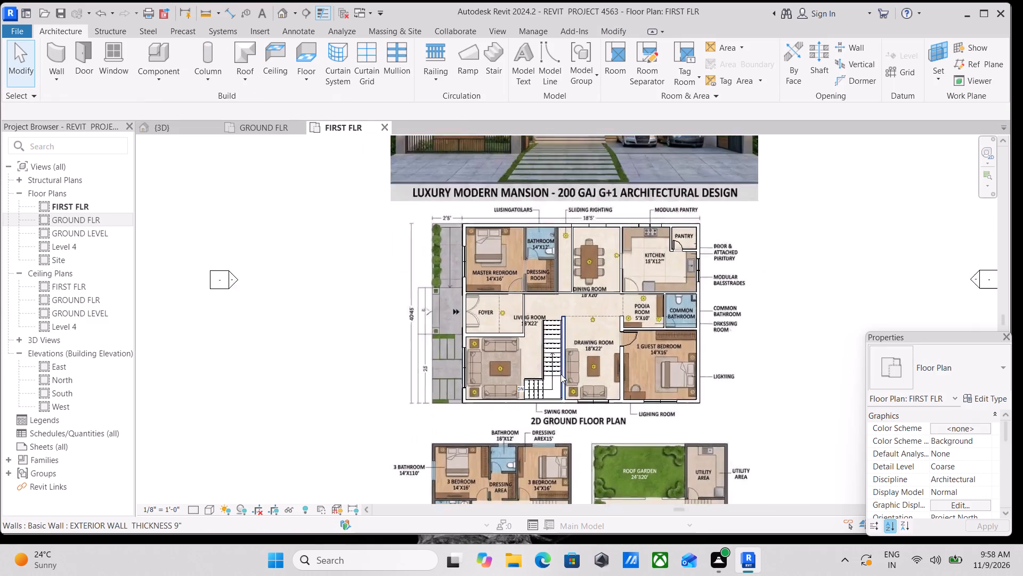
pyautogui.scroll(-2, 561, 374)
pyautogui.moveTo(562, 380); pyautogui.dragTo(574, 311, button='middle')
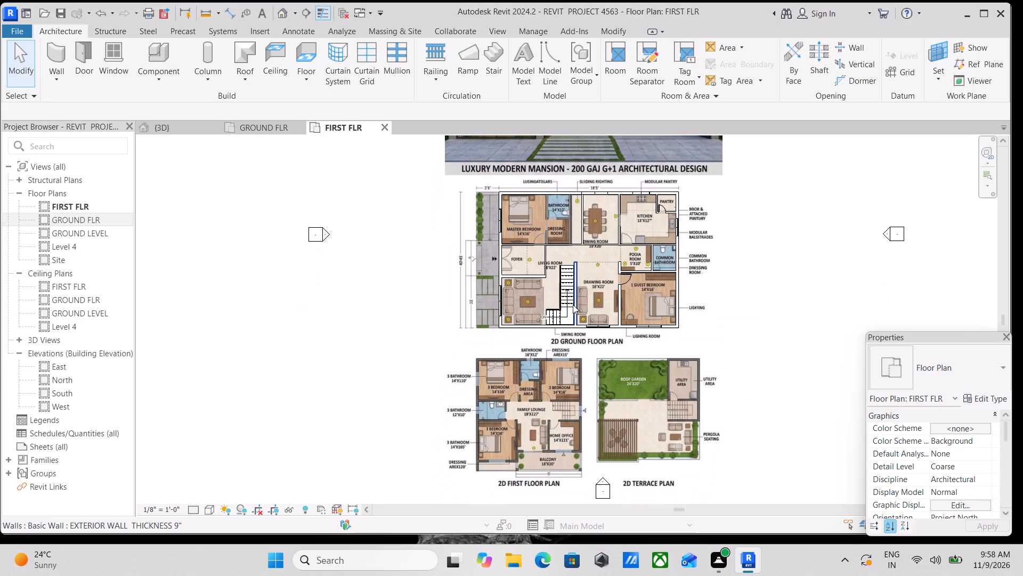
pyautogui.scroll(3, 711, 475)
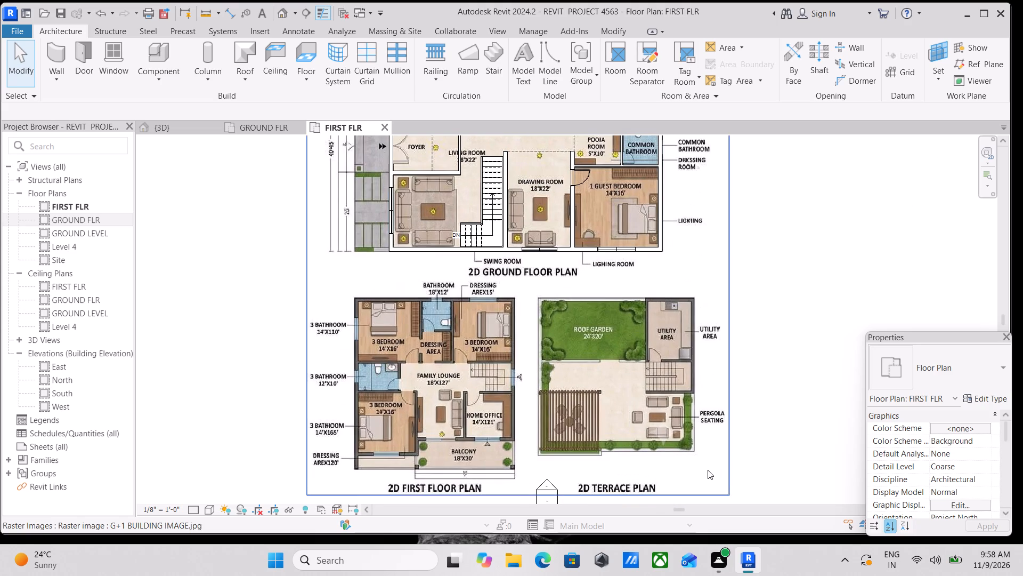
pyautogui.scroll(4, 650, 399)
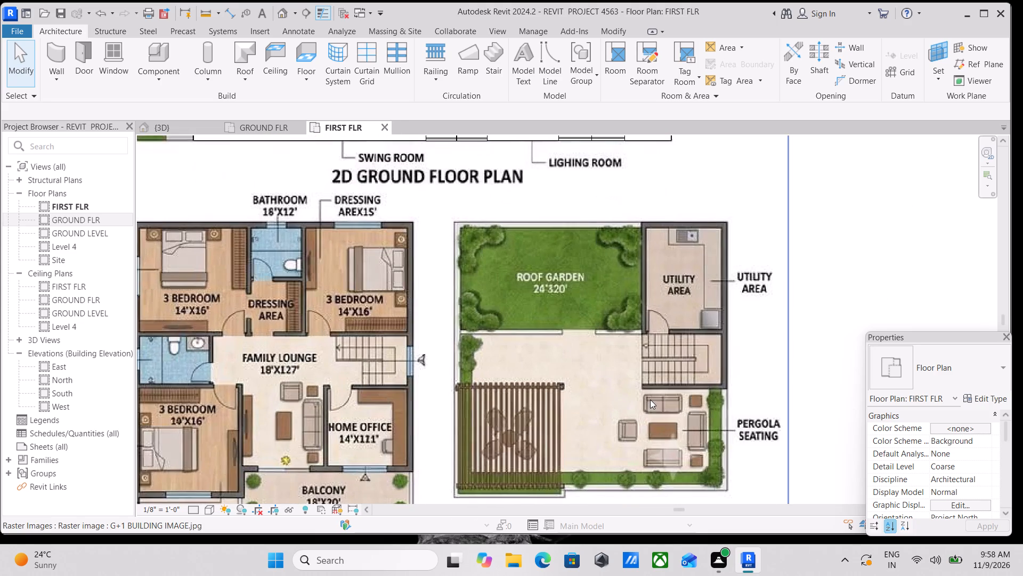
pyautogui.scroll(-6, 650, 399)
pyautogui.moveTo(650, 399); pyautogui.dragTo(653, 444, button='middle')
pyautogui.moveTo(629, 419); pyautogui.dragTo(687, 460, button='middle')
pyautogui.scroll(2, 591, 289)
pyautogui.scroll(-1, 587, 321)
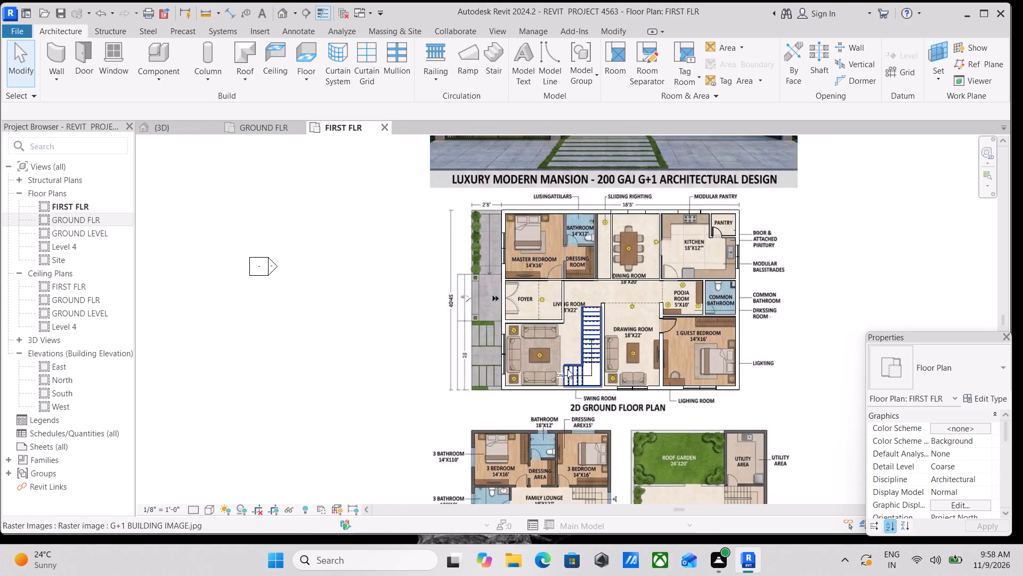
pyautogui.moveTo(572, 361); pyautogui.dragTo(585, 336, button='middle')
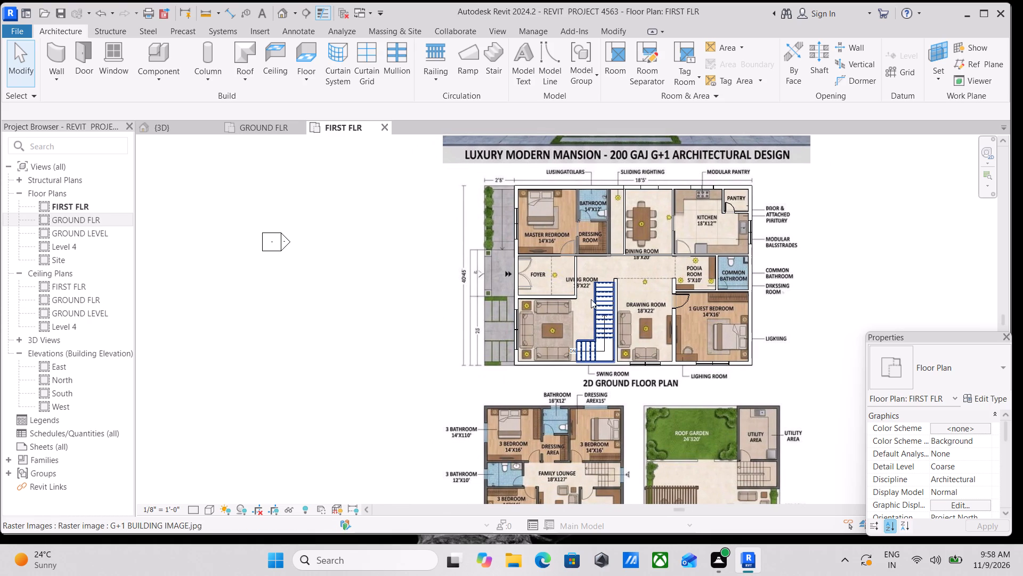
pyautogui.moveTo(591, 299); pyautogui.dragTo(581, 388, button='middle')
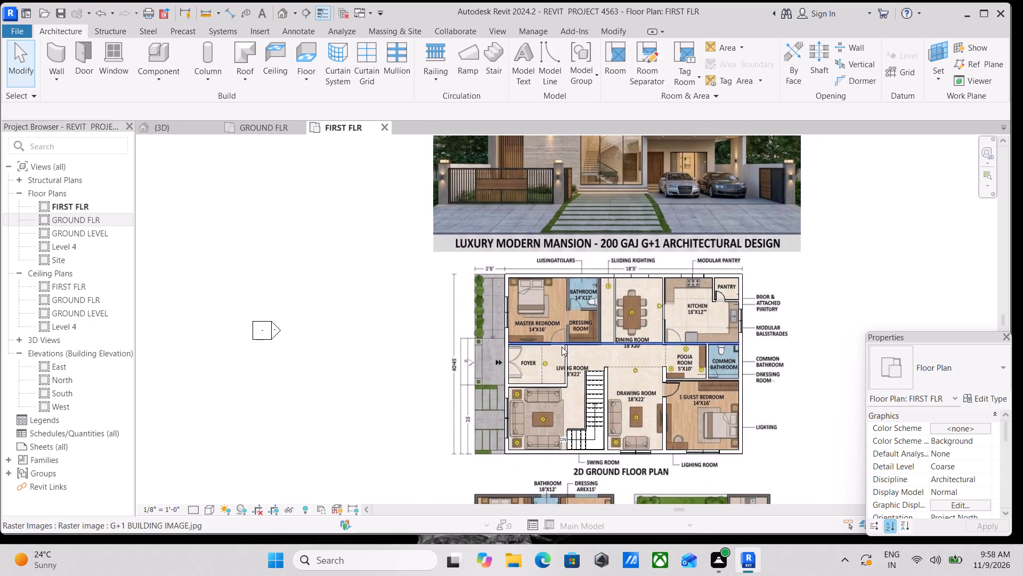
pyautogui.scroll(3, 562, 348)
pyautogui.scroll(-5, 559, 366)
pyautogui.moveTo(567, 367); pyautogui.dragTo(521, 349, button='middle')
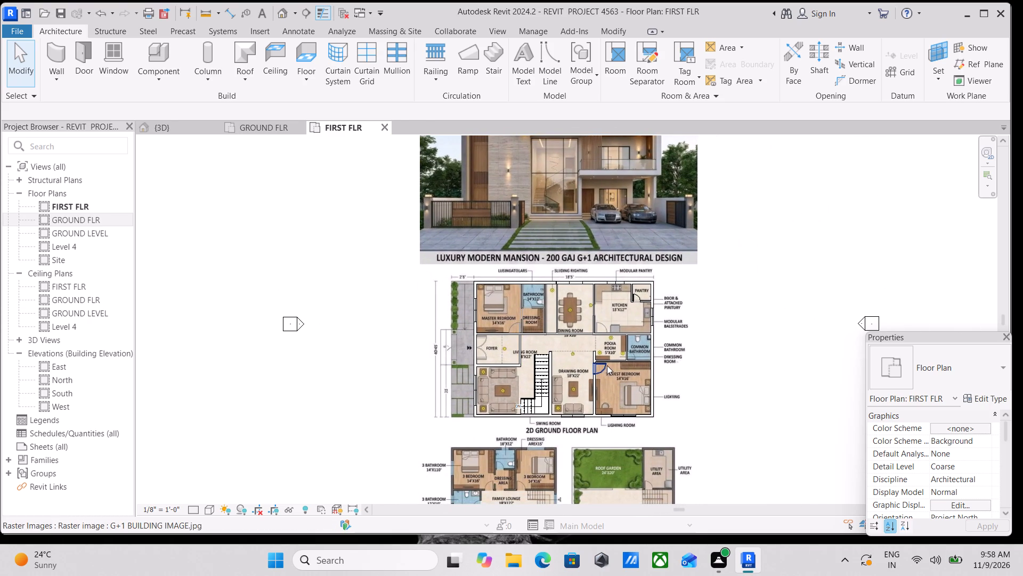
pyautogui.scroll(-2, 583, 358)
pyautogui.moveTo(583, 358); pyautogui.dragTo(587, 375, button='middle')
pyautogui.scroll(2, 587, 375)
pyautogui.scroll(-3, 588, 377)
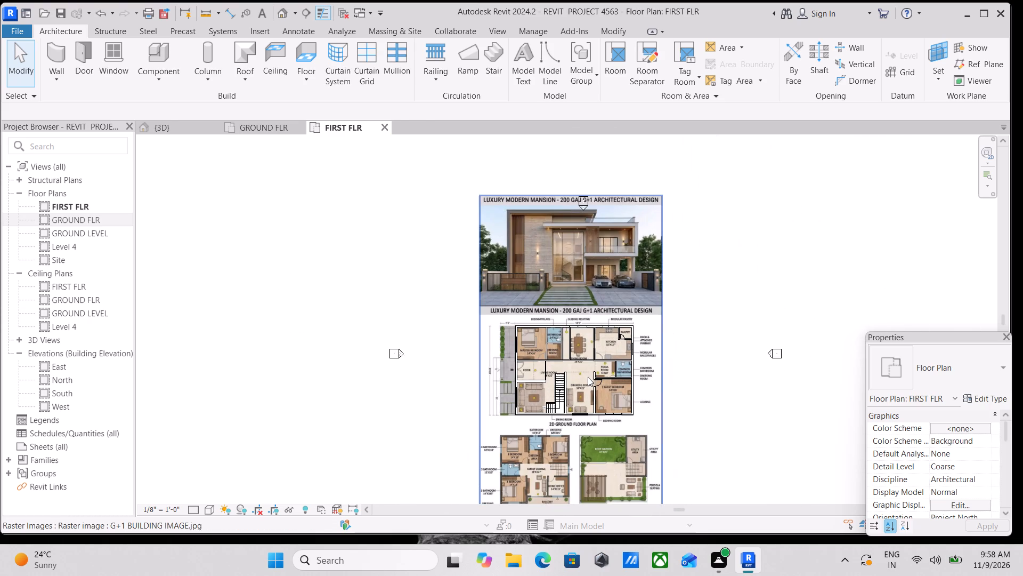
pyautogui.moveTo(588, 377); pyautogui.dragTo(584, 296, button='middle')
pyautogui.scroll(7, 548, 430)
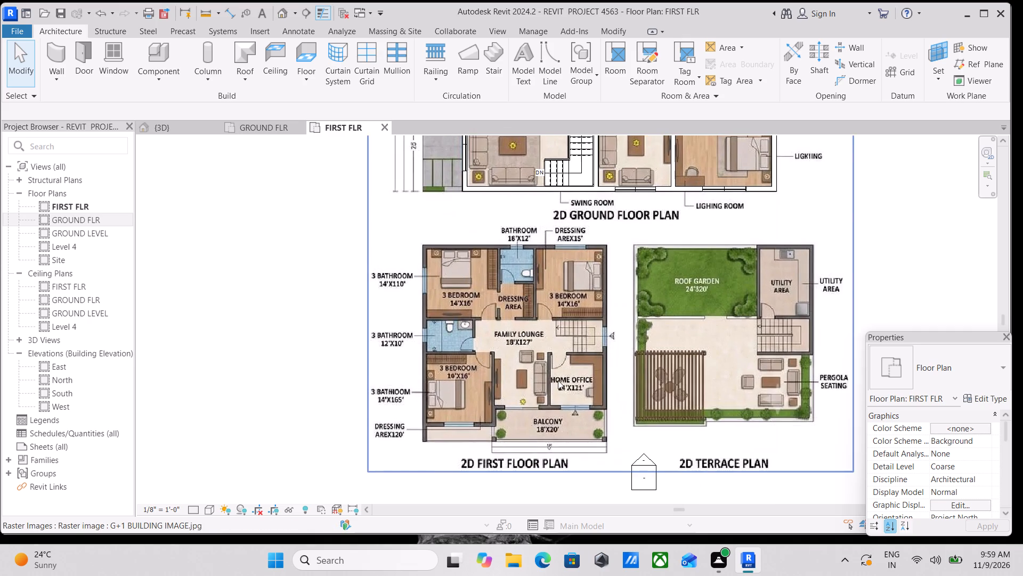
pyautogui.moveTo(558, 380); pyautogui.dragTo(514, 466, button='middle')
pyautogui.moveTo(655, 278); pyautogui.dragTo(654, 284, button='middle')
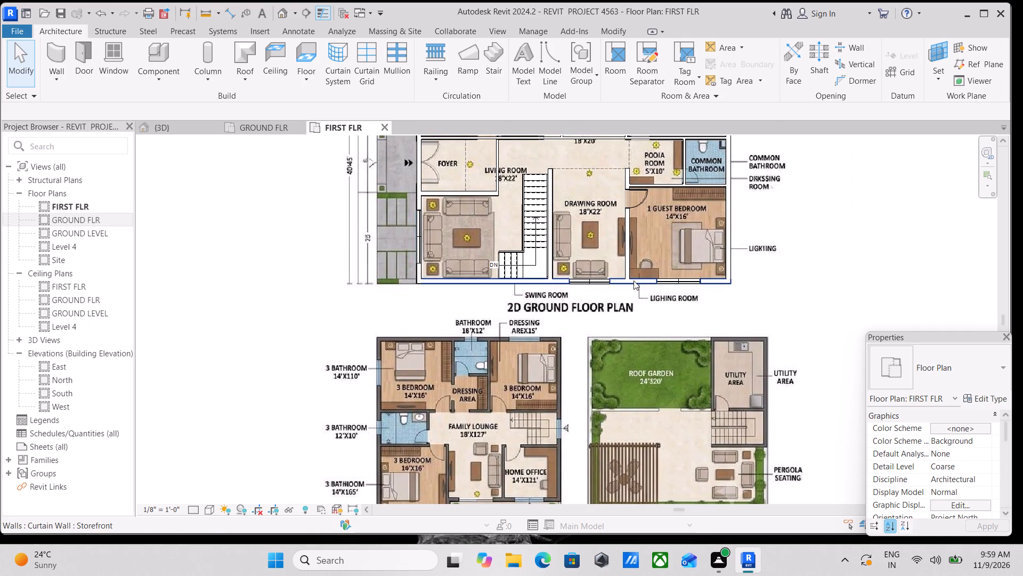
# Examine the first-floor south exterior wall and its storefront windows at the drawing room and guest bedroom against the reference plans.
pyautogui.click(634, 281)
pyautogui.press('Escape')
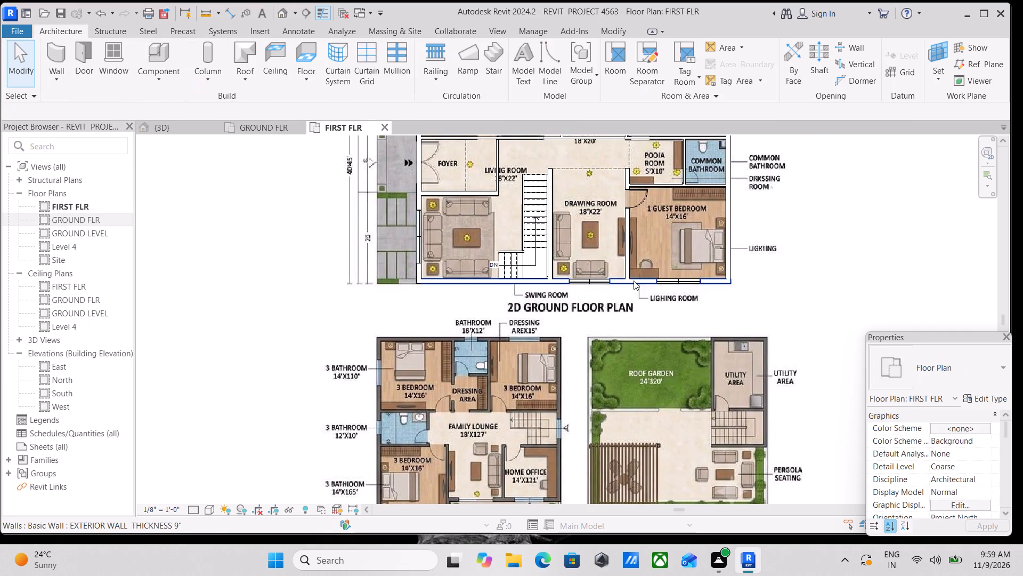
pyautogui.click(664, 283)
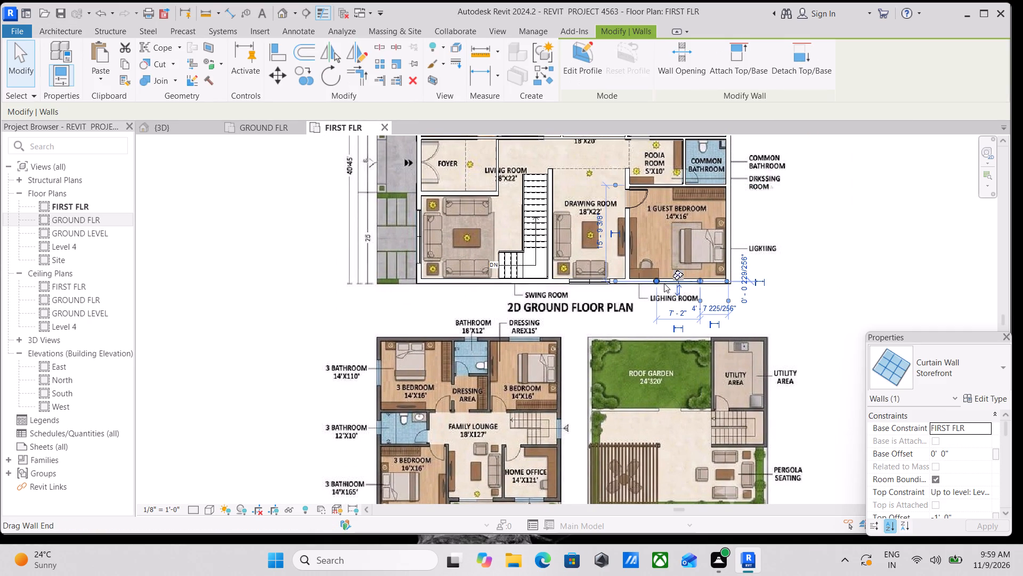
pyautogui.scroll(3, 664, 283)
pyautogui.press('Escape')
pyautogui.scroll(6, 666, 275)
pyautogui.press('Escape')
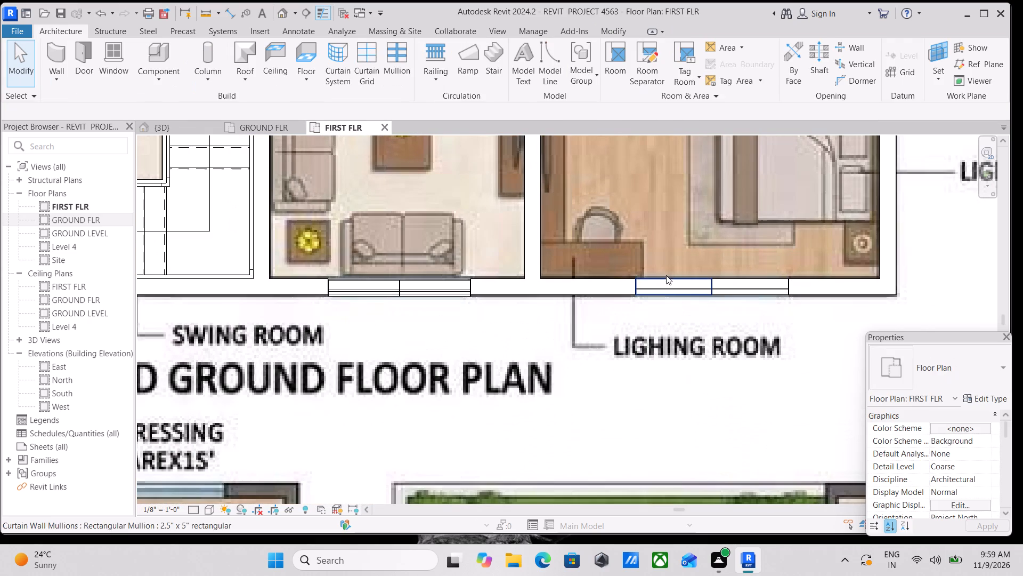
pyautogui.click(661, 283)
pyautogui.press('Escape')
pyautogui.scroll(2, 661, 283)
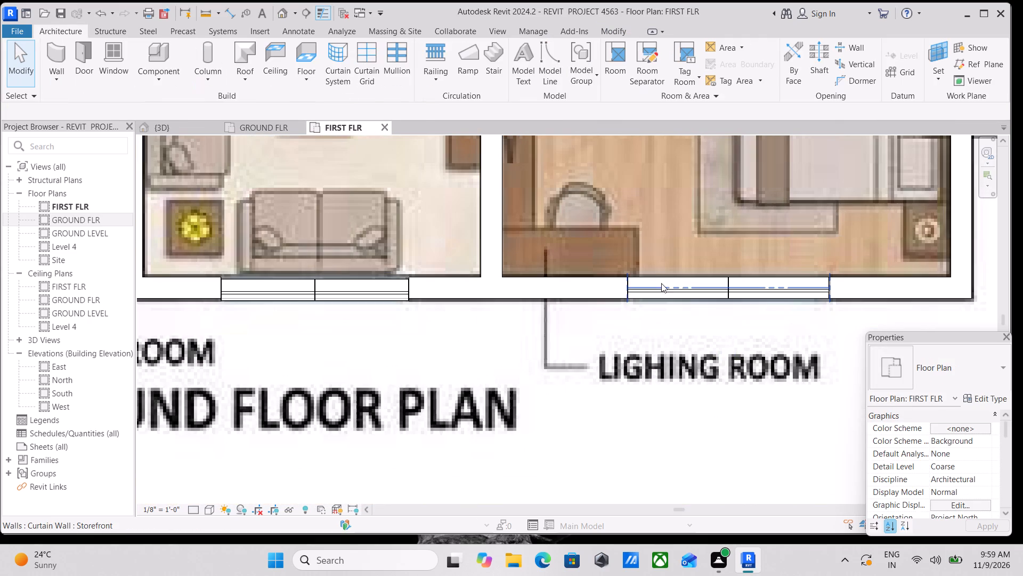
pyautogui.click(657, 290)
pyautogui.press('Escape')
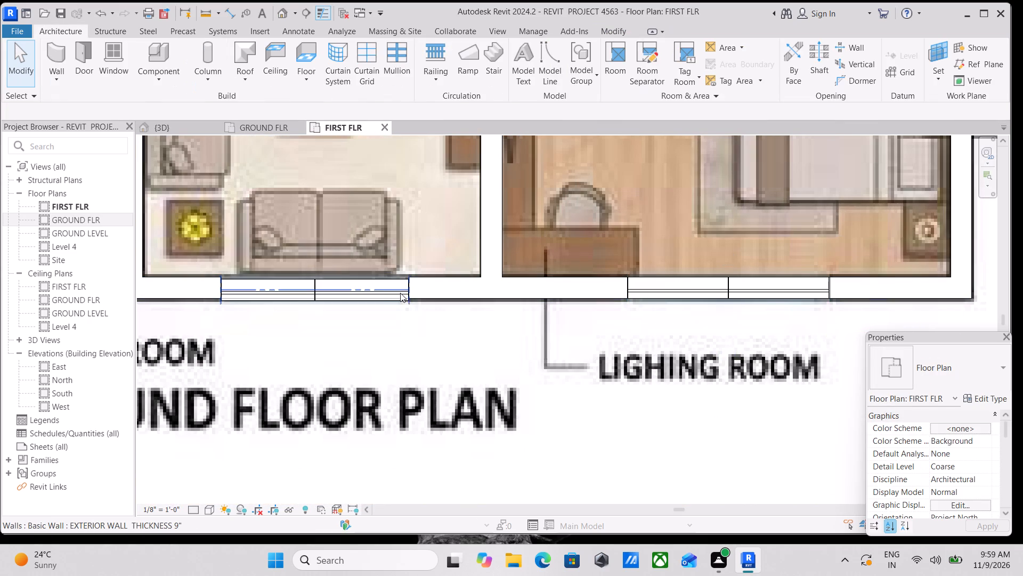
pyautogui.click(381, 289)
pyautogui.press('Escape')
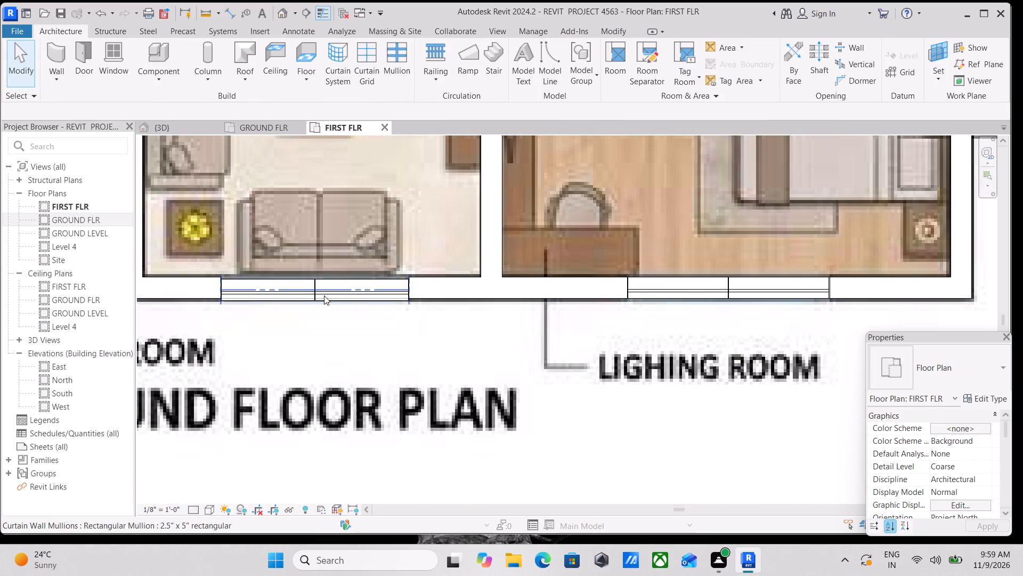
pyautogui.click(327, 292)
pyautogui.scroll(-4, 327, 292)
pyautogui.moveTo(339, 292); pyautogui.dragTo(385, 291, button='middle')
pyautogui.press('Escape')
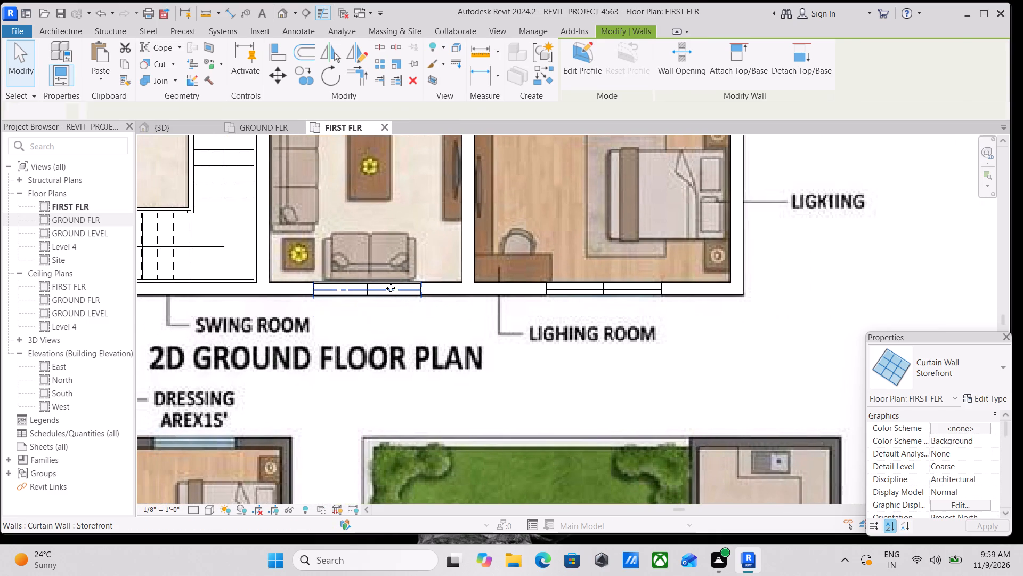
pyautogui.scroll(-1, 405, 293)
pyautogui.moveTo(405, 293); pyautogui.dragTo(459, 265, button='middle')
pyautogui.scroll(-6, 469, 258)
pyautogui.scroll(-1, 483, 301)
pyautogui.moveTo(484, 299); pyautogui.dragTo(514, 250, button='middle')
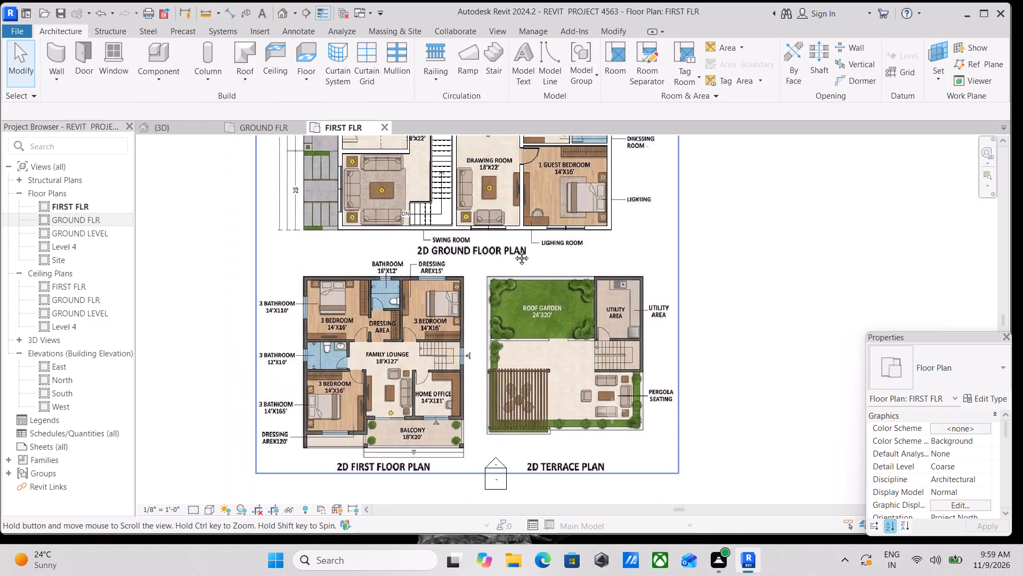
pyautogui.moveTo(514, 250); pyautogui.dragTo(522, 300, button='middle')
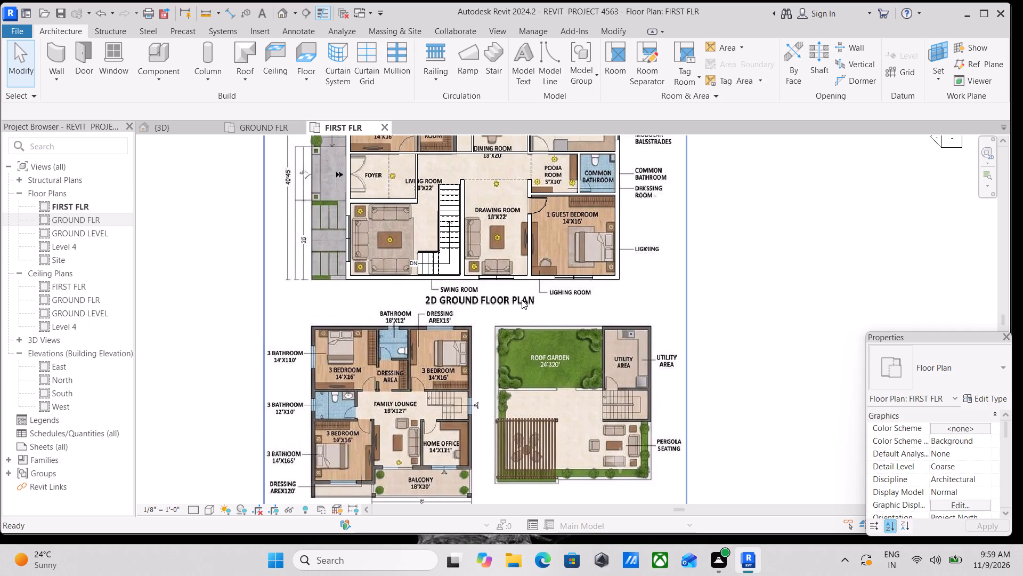
# Delete the first-floor storefront curtain wall window at the guest bedroom on the south facade, working in the 3D view.
pyautogui.click(534, 274)
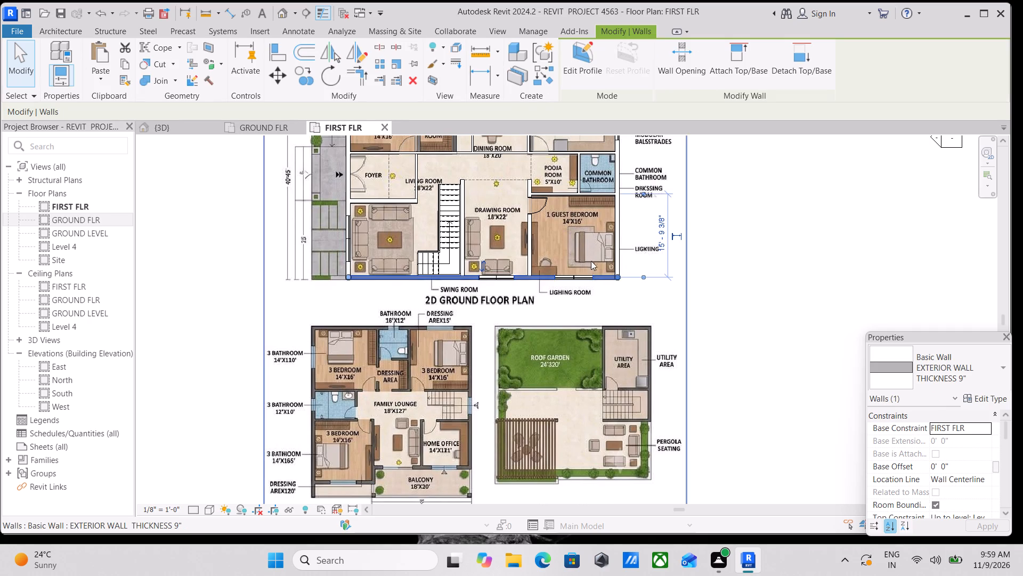
pyautogui.scroll(3, 617, 266)
pyautogui.press('Escape')
pyautogui.scroll(2, 559, 283)
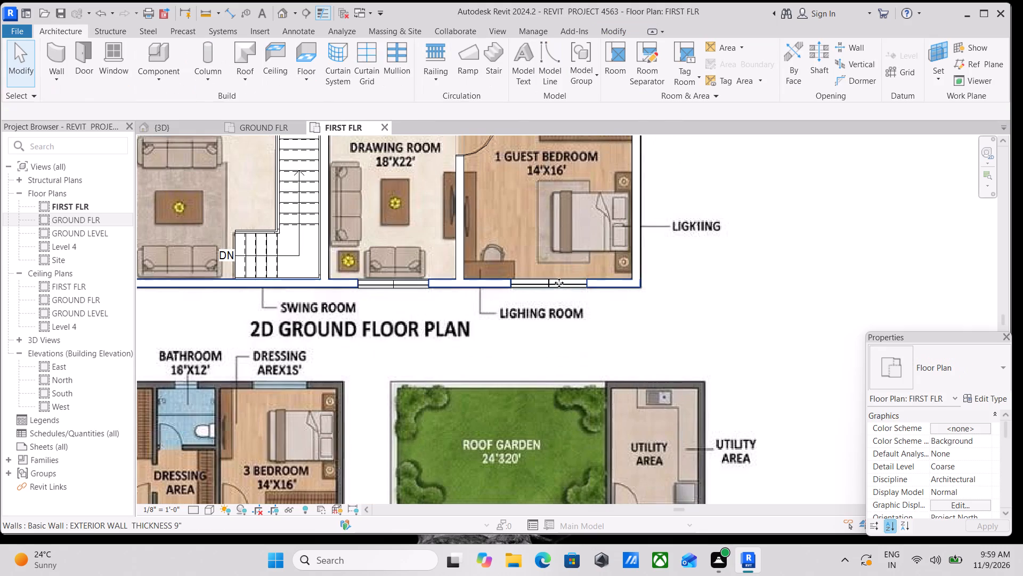
pyautogui.press('Escape')
pyautogui.scroll(7, 553, 279)
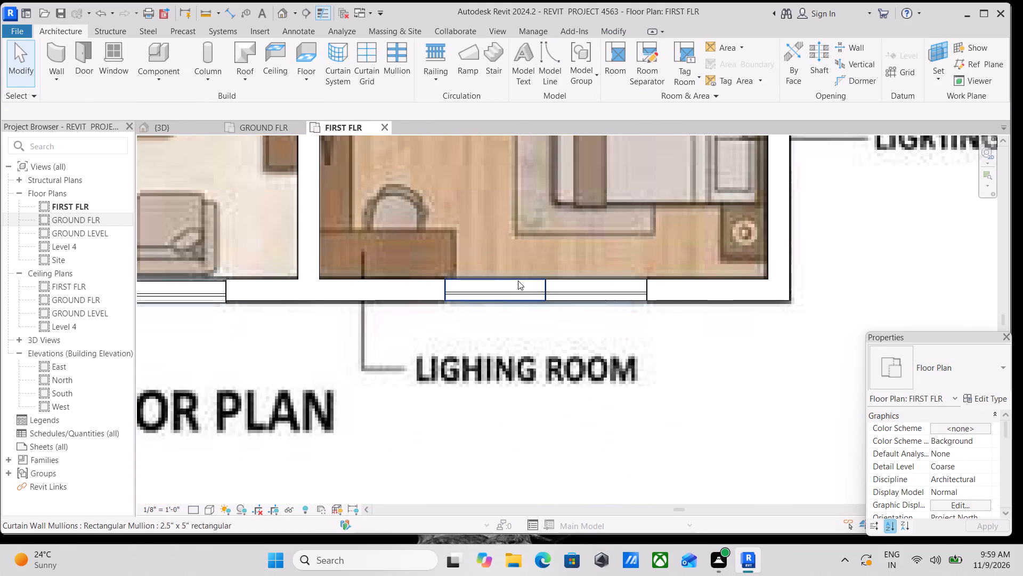
pyautogui.click(514, 278)
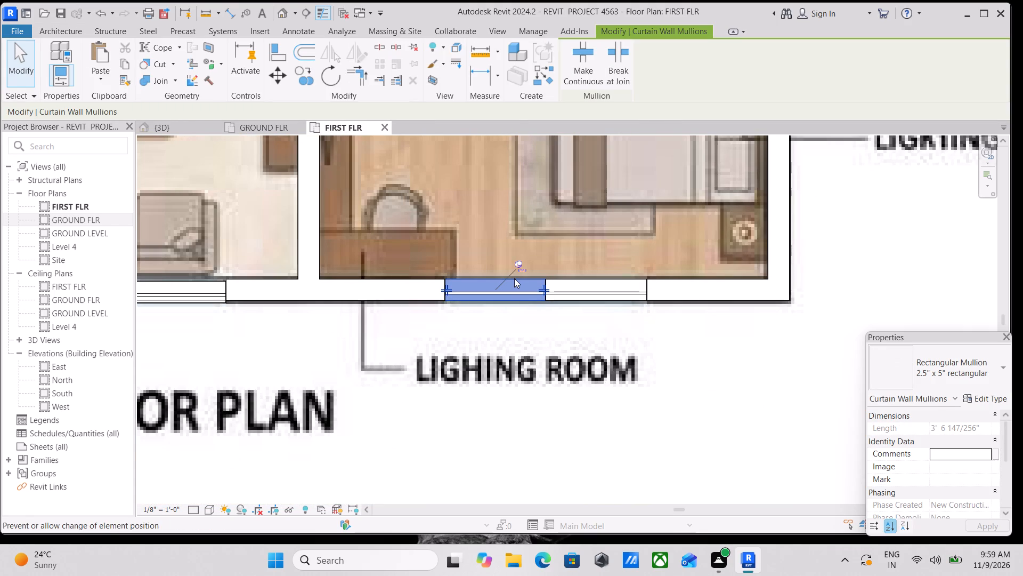
pyautogui.rightClick(514, 278)
pyautogui.press('Escape')
pyautogui.scroll(-2, 520, 275)
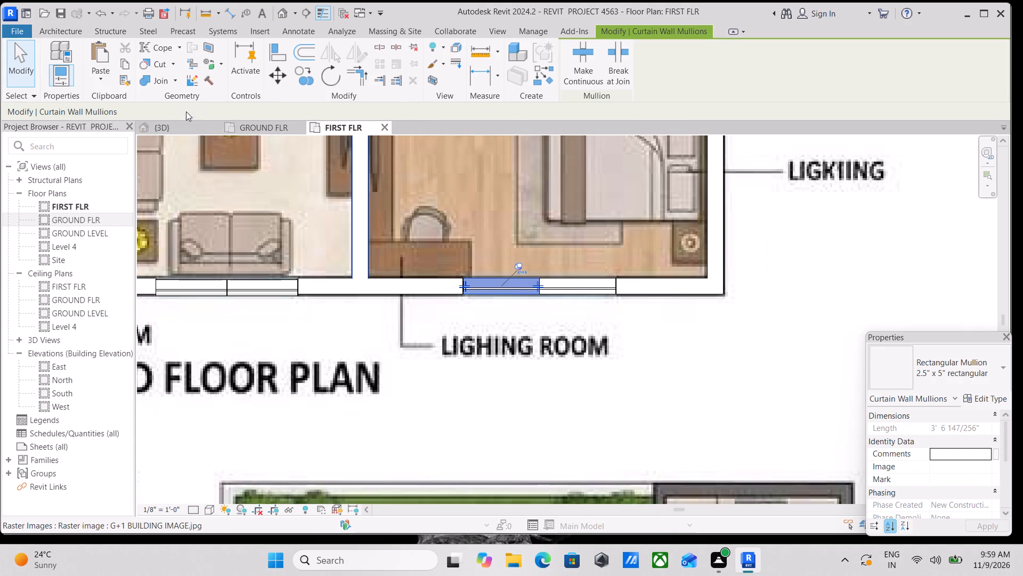
pyautogui.click(177, 125)
pyautogui.scroll(3, 522, 375)
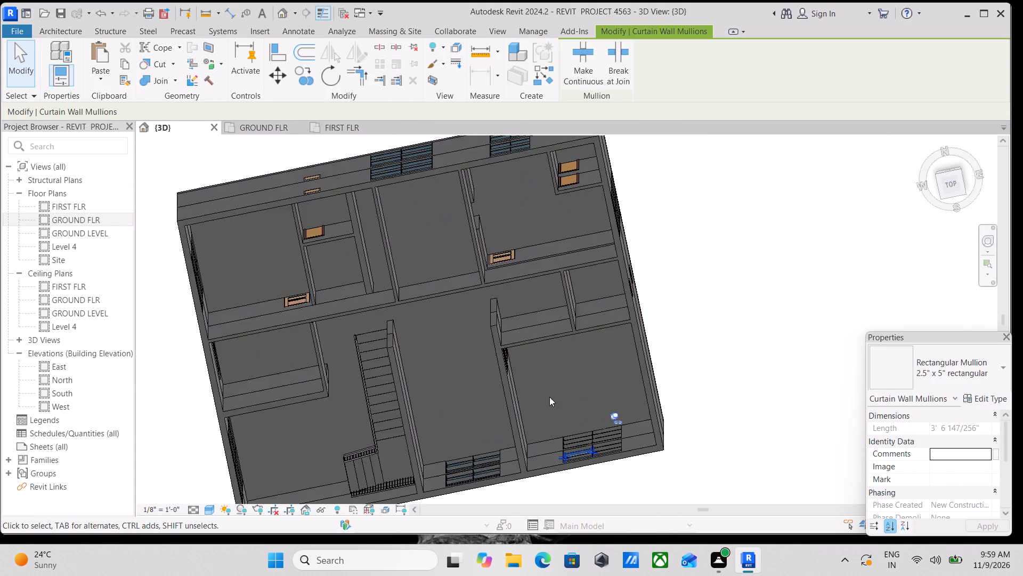
pyautogui.scroll(-1, 549, 393)
pyautogui.keyDown('shift'); pyautogui.moveTo(549, 390); pyautogui.dragTo(566, 211, button='middle'); pyautogui.keyUp('shift')
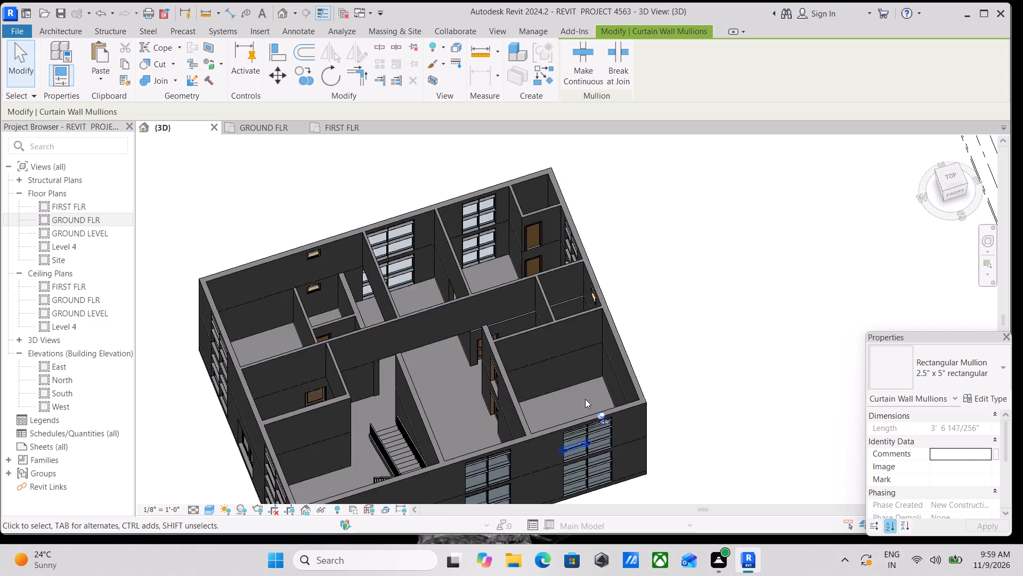
pyautogui.moveTo(584, 398); pyautogui.dragTo(519, 223, button='middle')
pyautogui.keyDown('shift'); pyautogui.moveTo(636, 382); pyautogui.dragTo(677, 276, button='middle'); pyautogui.keyUp('shift')
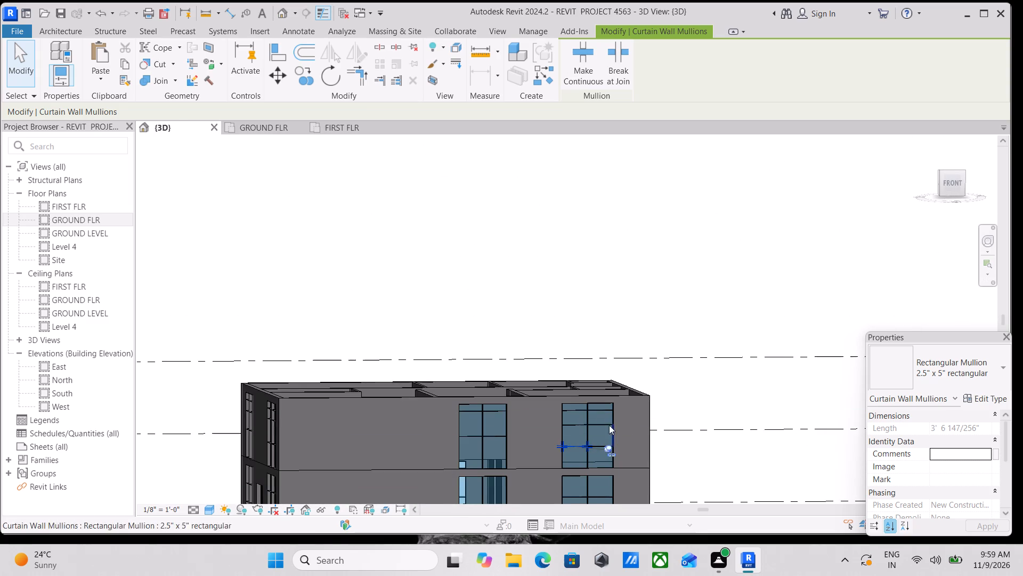
pyautogui.scroll(3, 606, 418)
pyautogui.click(618, 399)
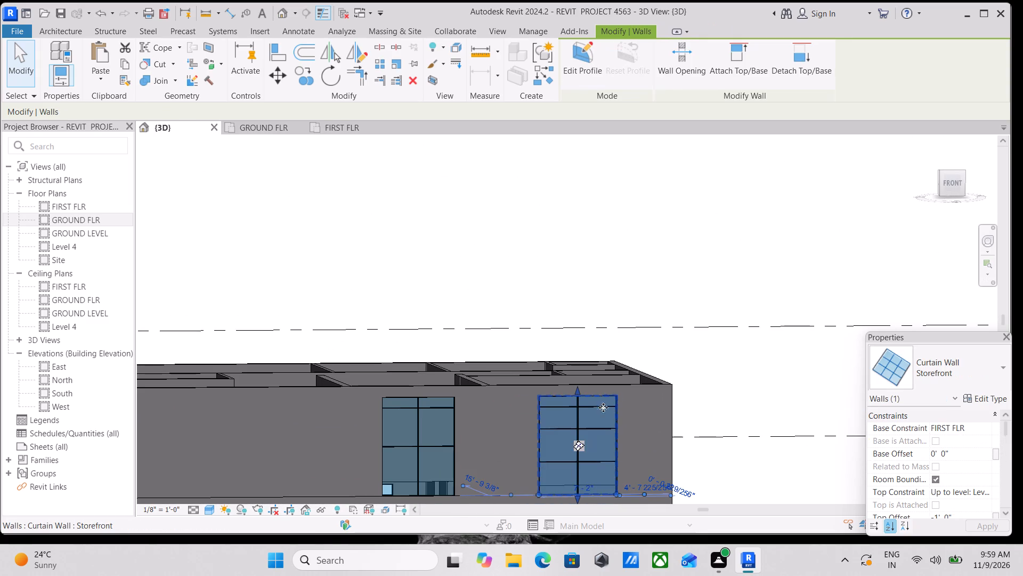
pyautogui.scroll(2, 581, 416)
pyautogui.moveTo(581, 416); pyautogui.dragTo(608, 323, button='middle')
pyautogui.rightClick(613, 321)
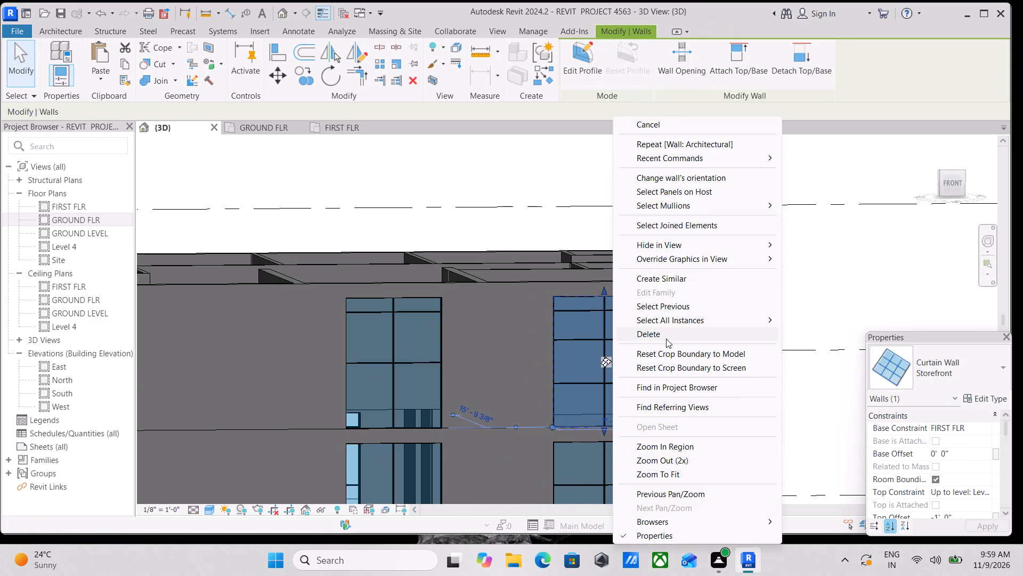
pyautogui.click(666, 339)
# Delete the first-floor storefront curtain wall window at the drawing room on the south facade.
pyautogui.scroll(-1, 415, 335)
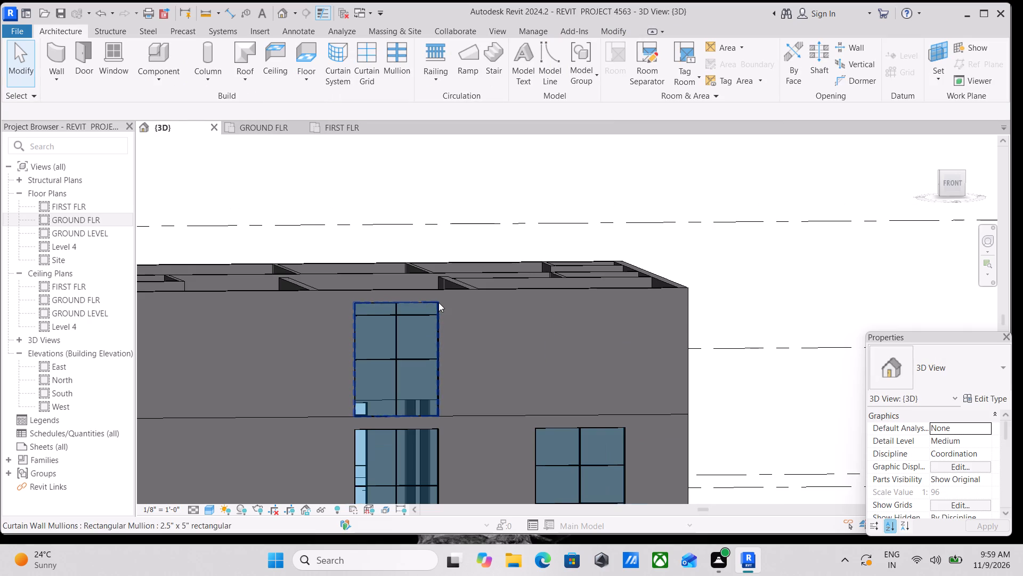
pyautogui.click(439, 301)
pyautogui.rightClick(439, 301)
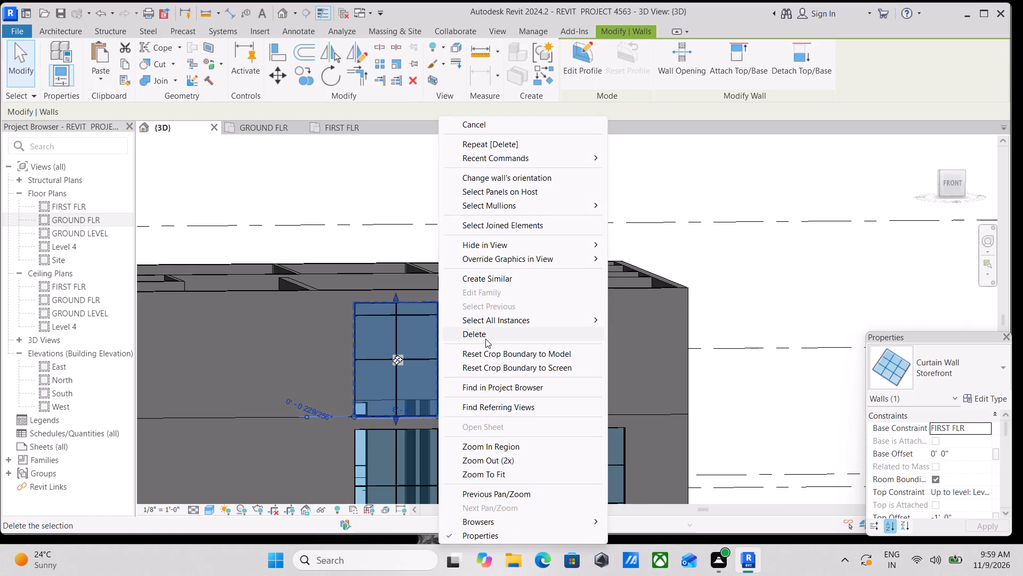
pyautogui.click(485, 338)
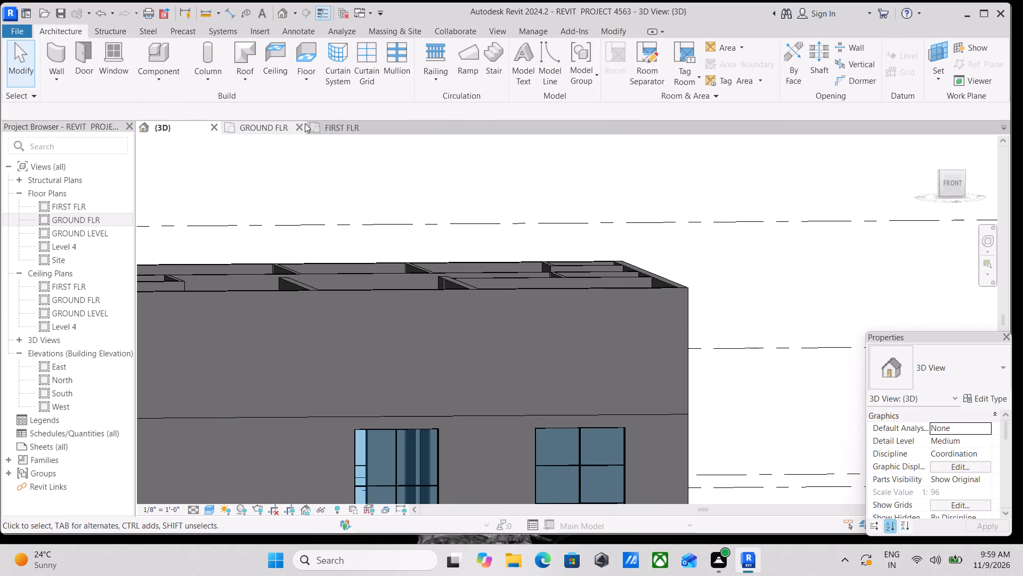
# Close the GROUND FLR plan view and return to the FIRST FLR plan view.
pyautogui.click(304, 124)
pyautogui.click(256, 124)
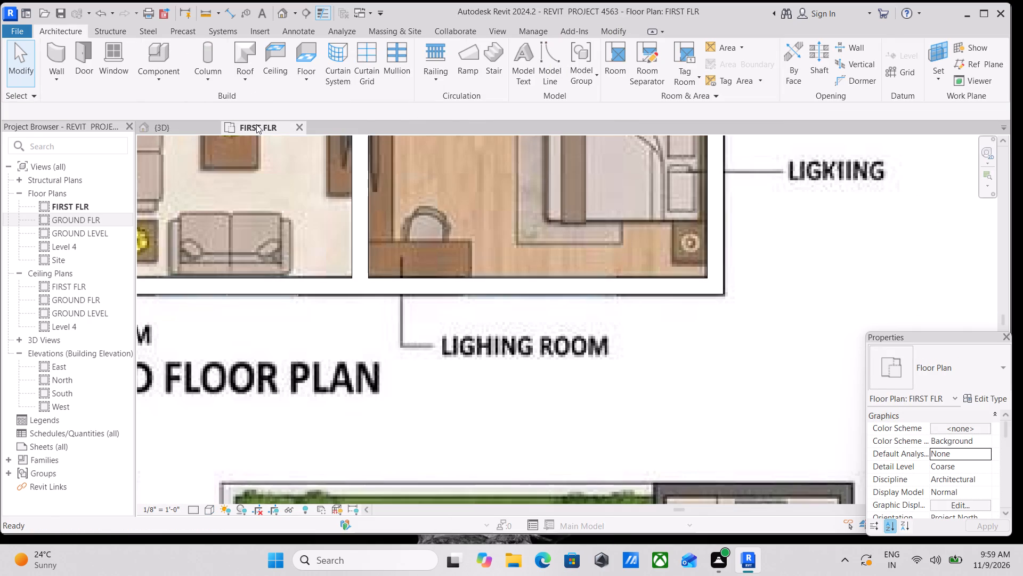
# Examine the first-floor south wall and rooms against the reference first-floor and terrace plans, checking the 3D view as well.
pyautogui.scroll(-7, 466, 302)
pyautogui.moveTo(483, 302); pyautogui.dragTo(490, 329, button='middle')
pyautogui.scroll(-1, 490, 329)
pyautogui.scroll(1, 490, 329)
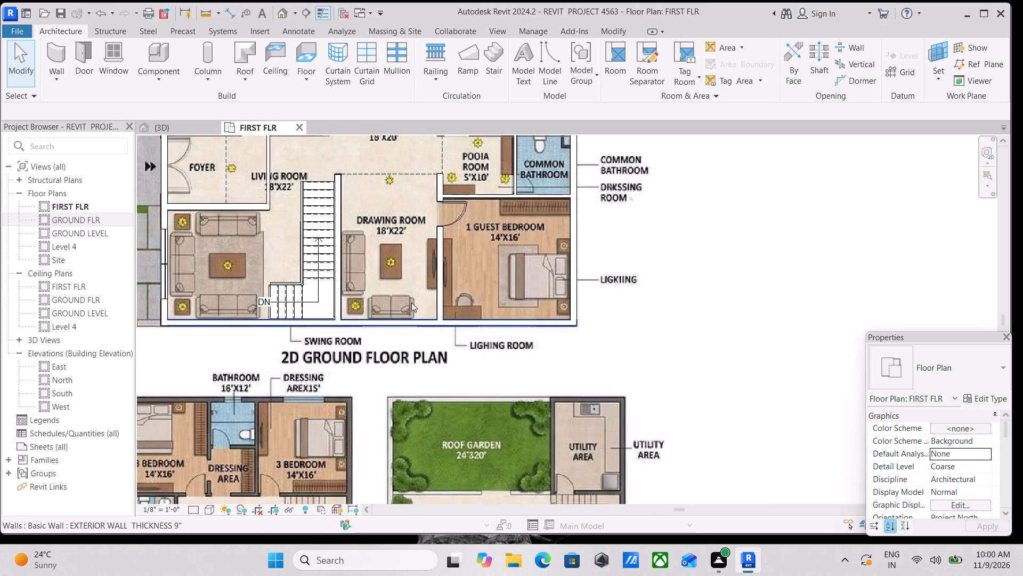
pyautogui.click(161, 125)
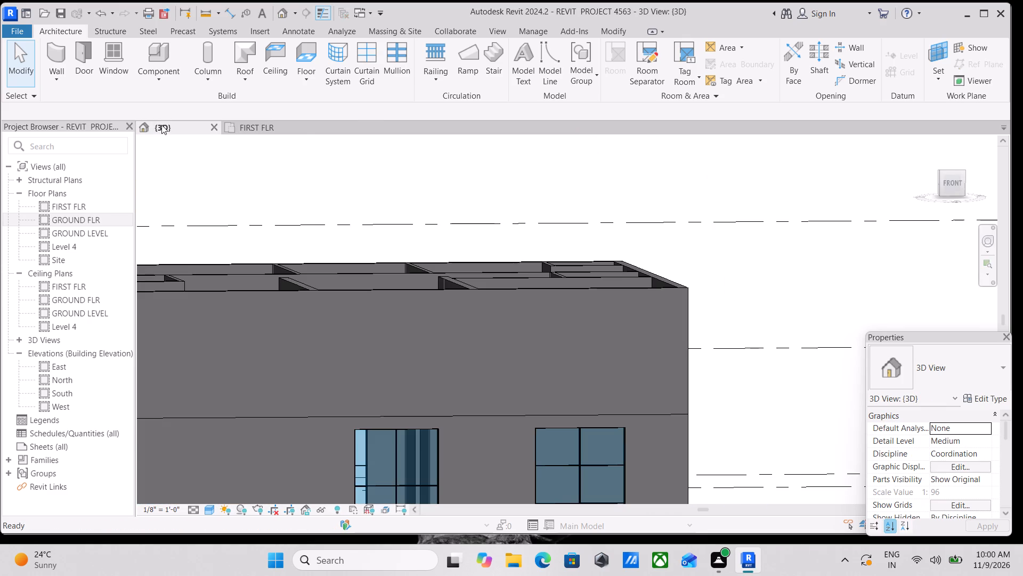
pyautogui.click(254, 126)
pyautogui.scroll(-2, 602, 341)
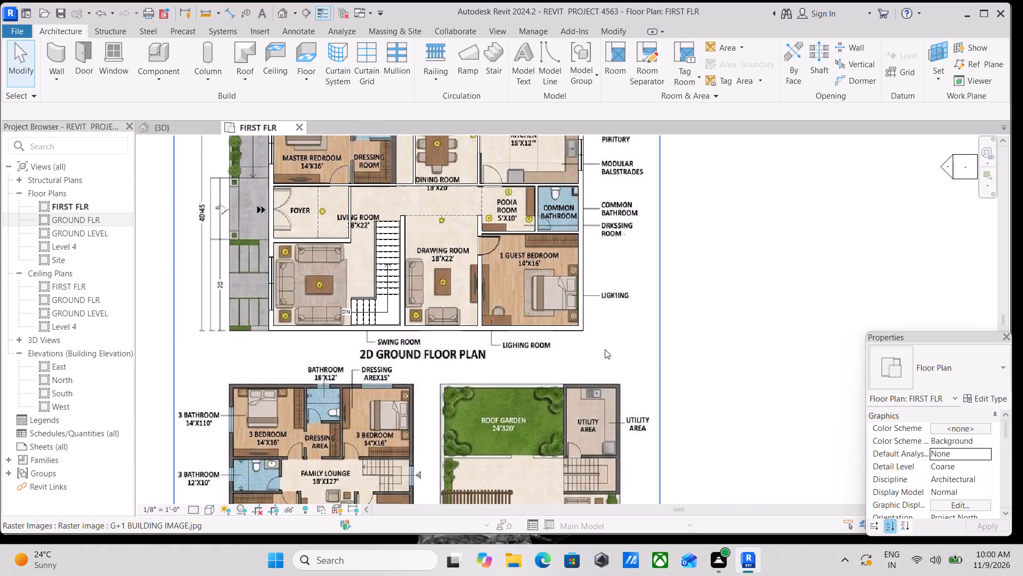
pyautogui.scroll(2, 551, 342)
pyautogui.scroll(-2, 554, 330)
pyautogui.moveTo(554, 330); pyautogui.dragTo(607, 201, button='middle')
pyautogui.moveTo(591, 218); pyautogui.dragTo(590, 250, button='middle')
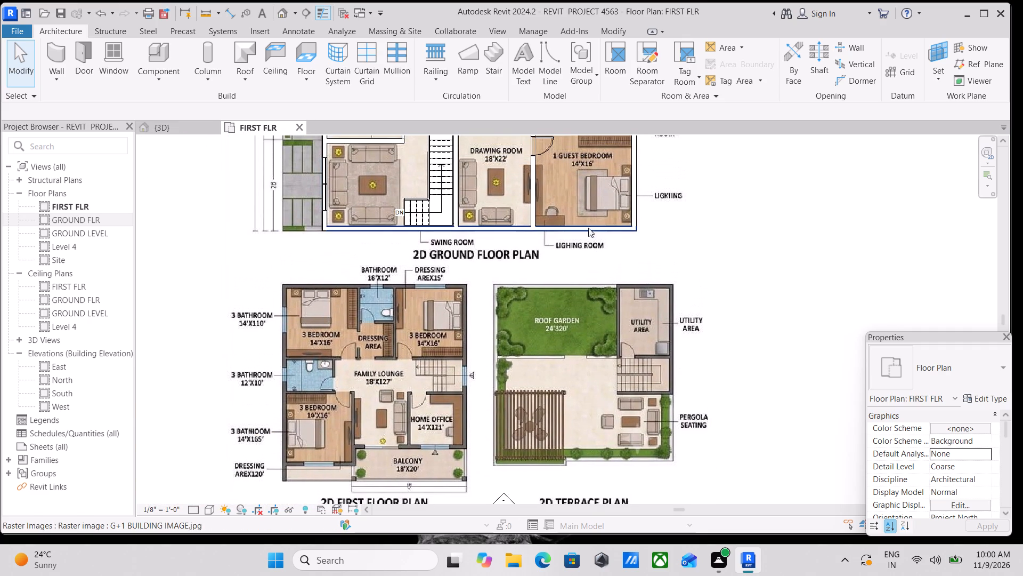
pyautogui.moveTo(588, 230); pyautogui.dragTo(565, 250, button='middle')
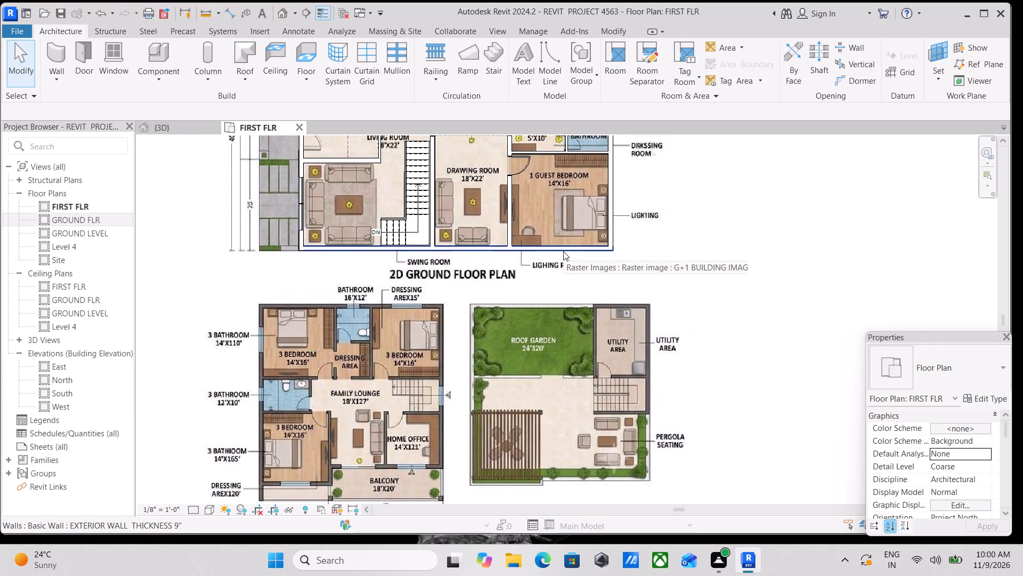
pyautogui.scroll(2, 563, 251)
pyautogui.scroll(-1, 575, 245)
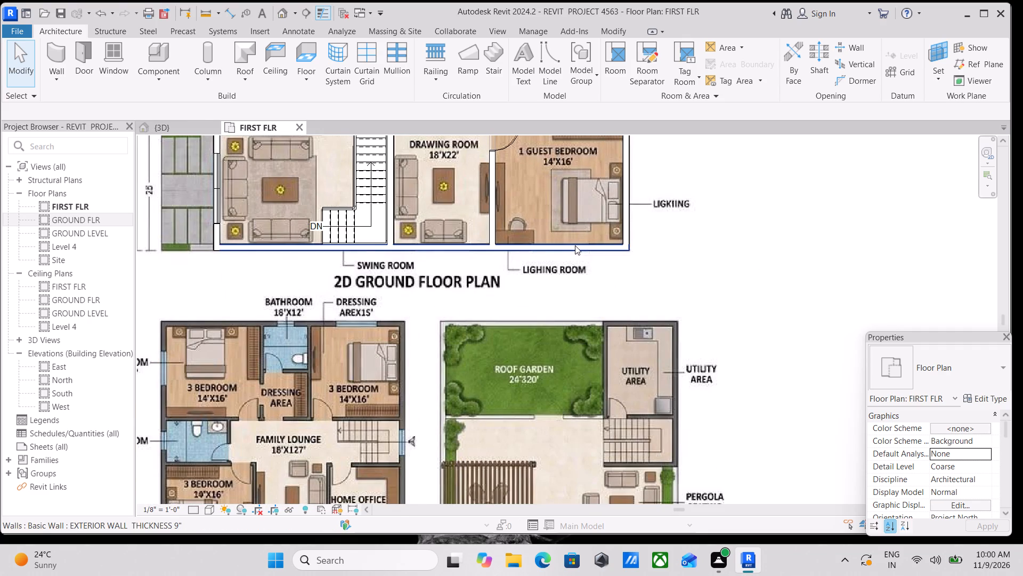
pyautogui.moveTo(575, 245); pyautogui.dragTo(578, 259, button='middle')
pyautogui.scroll(-3, 539, 289)
pyautogui.moveTo(539, 289); pyautogui.dragTo(557, 317, button='middle')
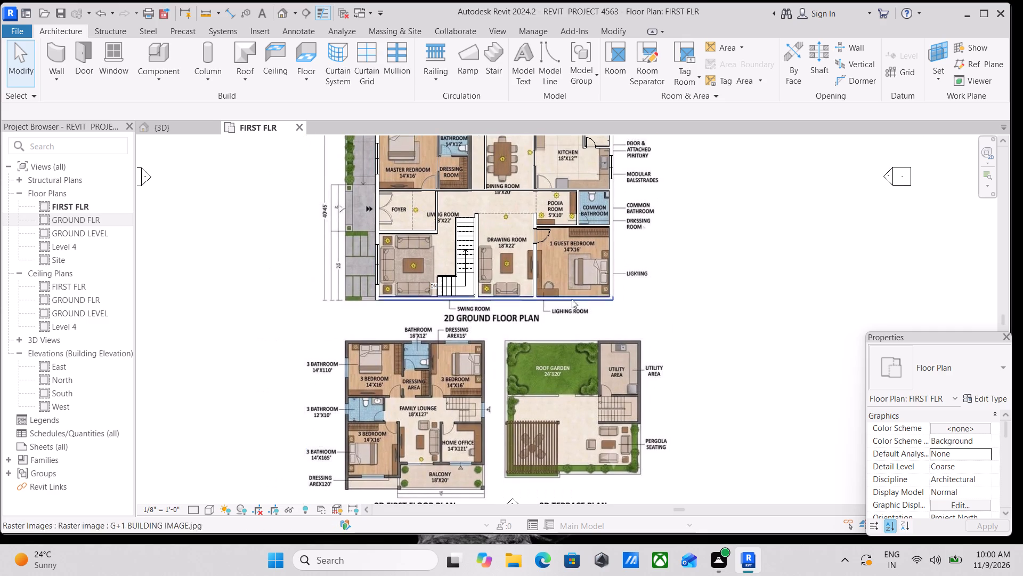
# Shorten the 9" south exterior wall by pulling its east end back to the wall beside the staircase, unjoining the conflicting elements.
pyautogui.click(594, 297)
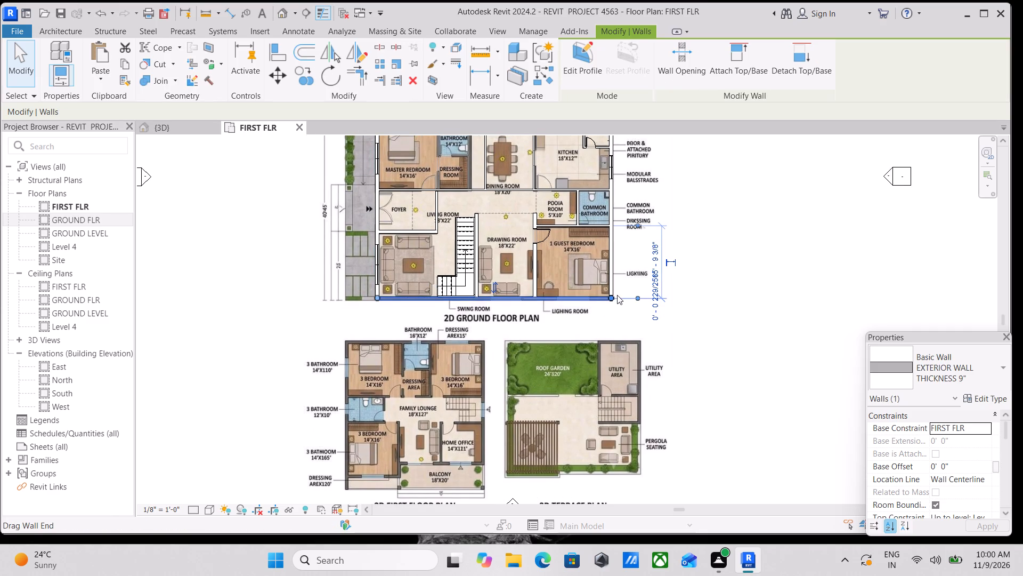
pyautogui.scroll(2, 613, 294)
pyautogui.moveTo(611, 298); pyautogui.dragTo(444, 300)
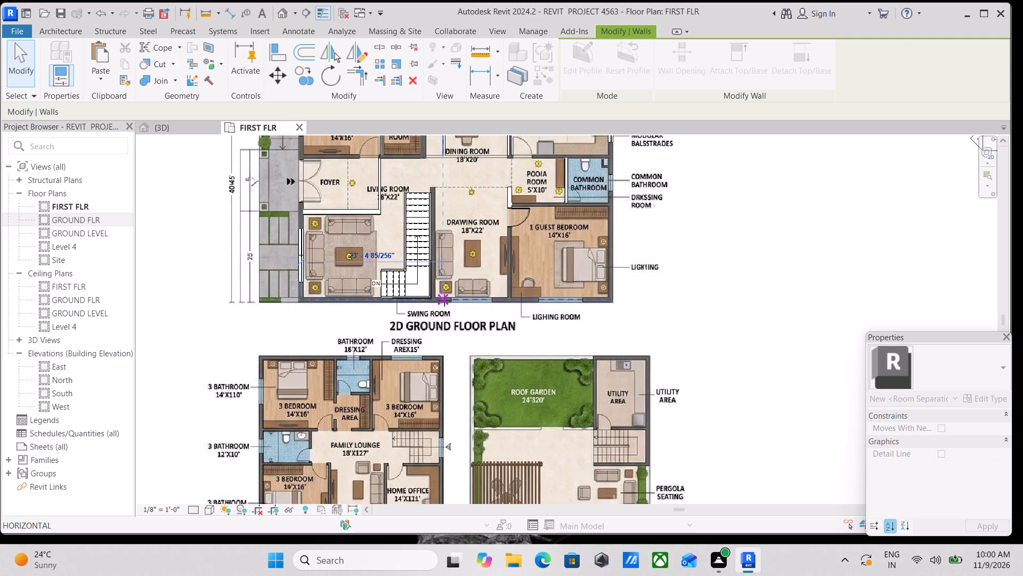
pyautogui.moveTo(444, 300); pyautogui.dragTo(435, 298)
pyautogui.scroll(3, 480, 298)
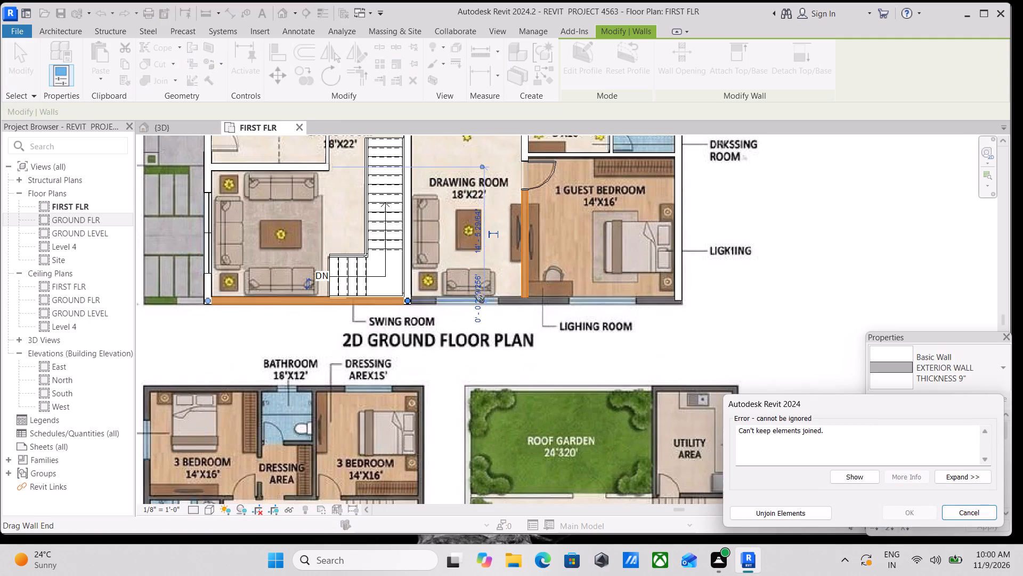
pyautogui.click(793, 513)
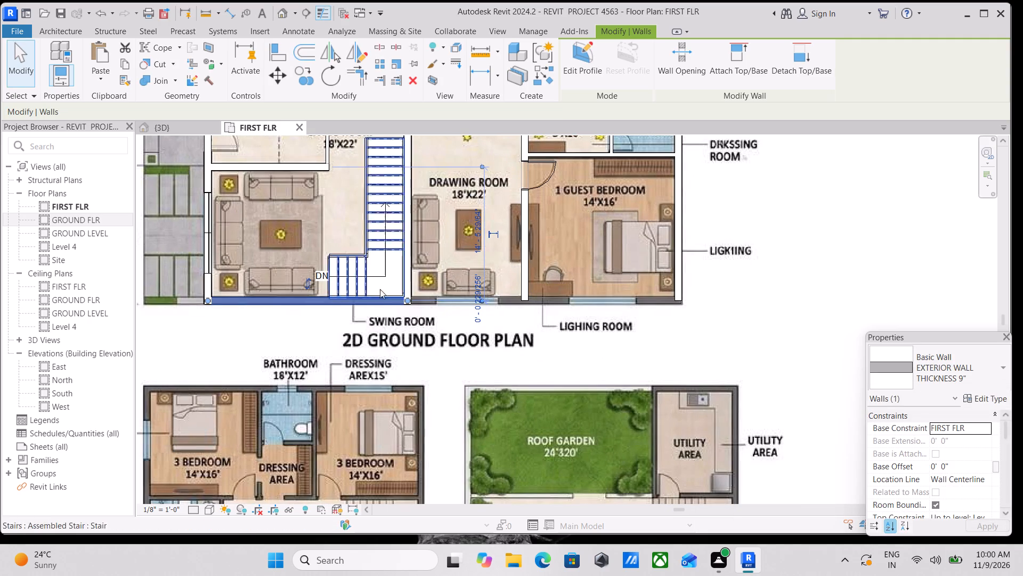
pyautogui.scroll(3, 401, 310)
pyautogui.scroll(-2, 493, 287)
pyautogui.moveTo(494, 285); pyautogui.dragTo(475, 326, button='middle')
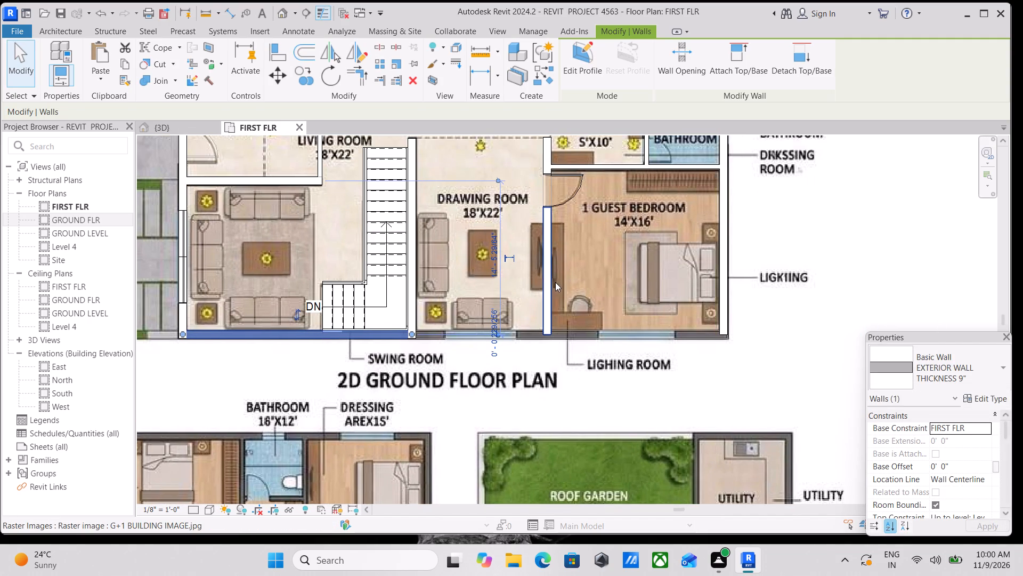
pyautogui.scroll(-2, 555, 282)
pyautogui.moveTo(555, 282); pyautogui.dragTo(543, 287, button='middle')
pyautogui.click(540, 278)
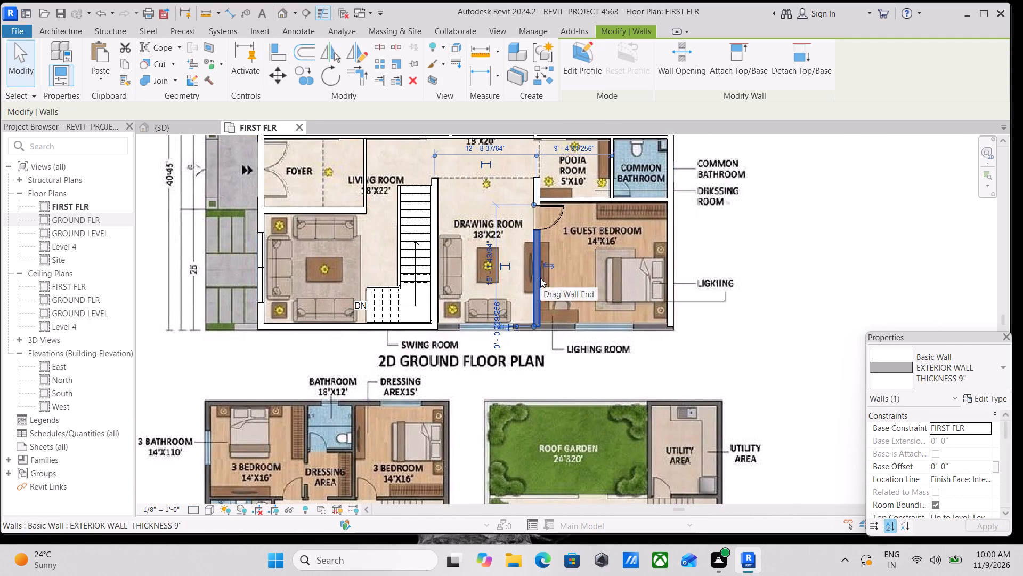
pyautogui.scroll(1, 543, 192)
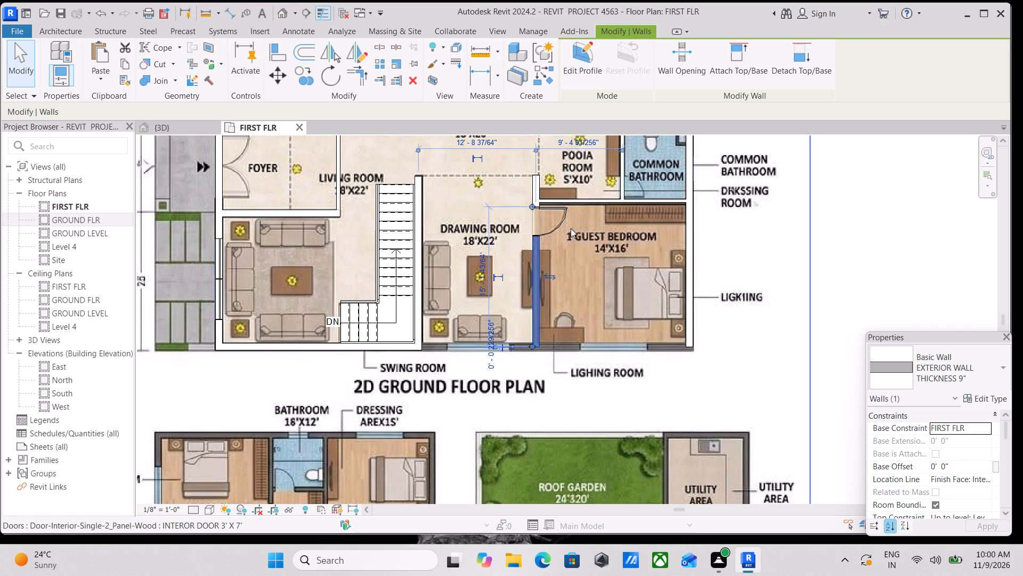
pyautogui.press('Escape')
# Draw a 4.5" interior wall from the staircase wall east across the drawing room and guest bedroom to the east exterior wall.
pyautogui.scroll(-2, 594, 289)
pyautogui.moveTo(579, 290); pyautogui.dragTo(588, 255, button='middle')
pyautogui.scroll(-2, 589, 255)
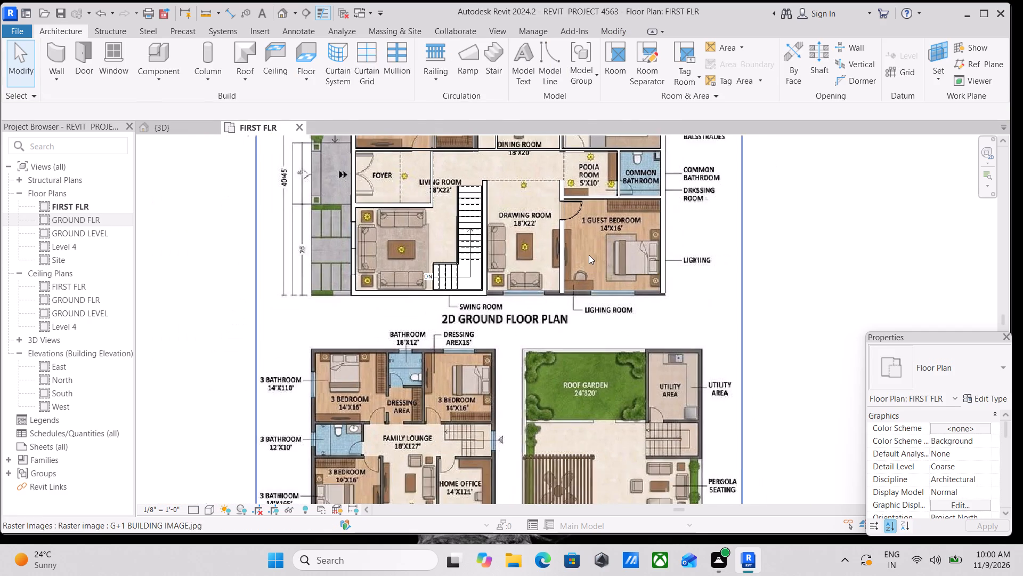
pyautogui.write('wa')
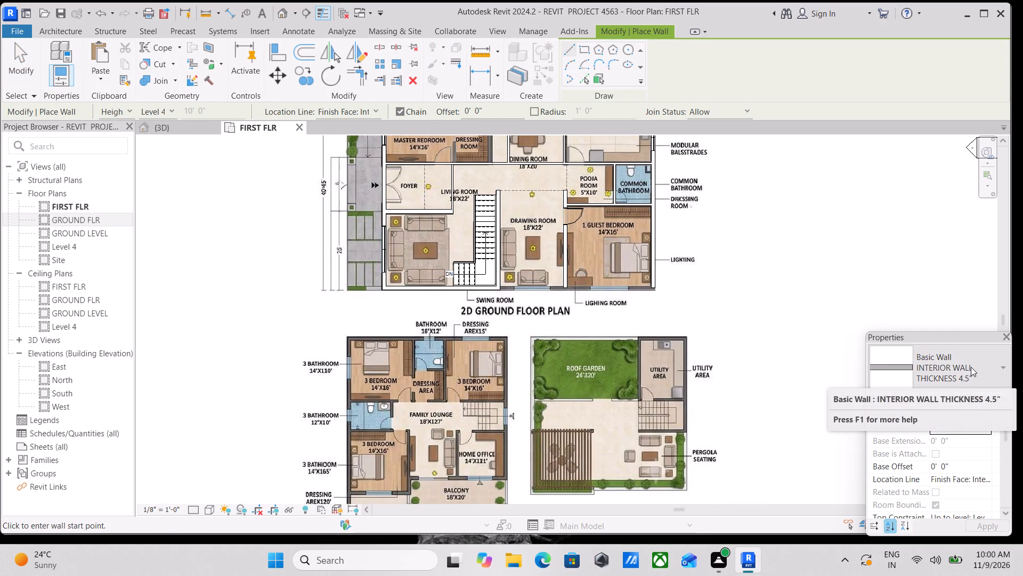
pyautogui.scroll(-1, 568, 378)
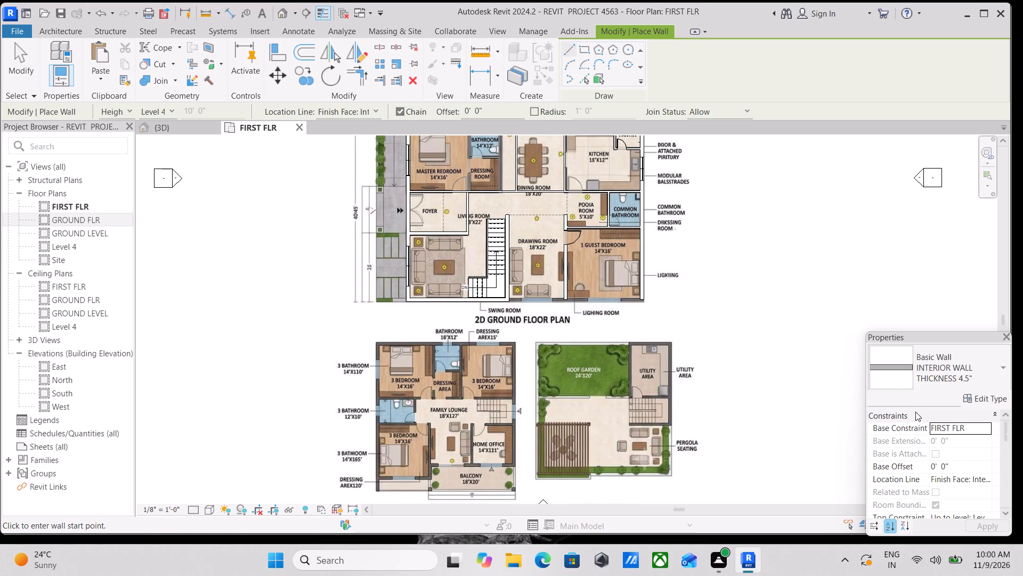
pyautogui.scroll(2, 919, 413)
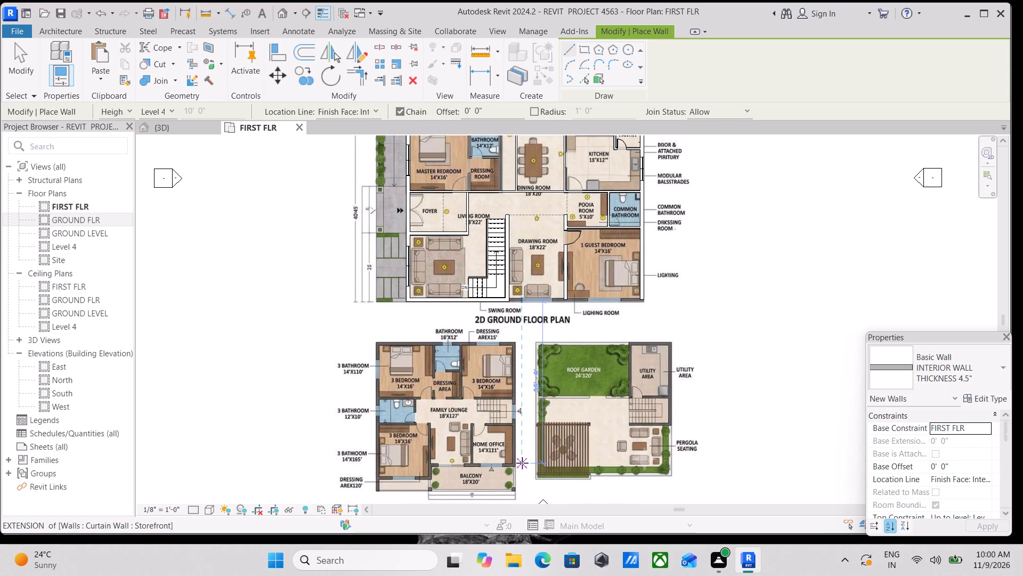
pyautogui.scroll(3, 544, 278)
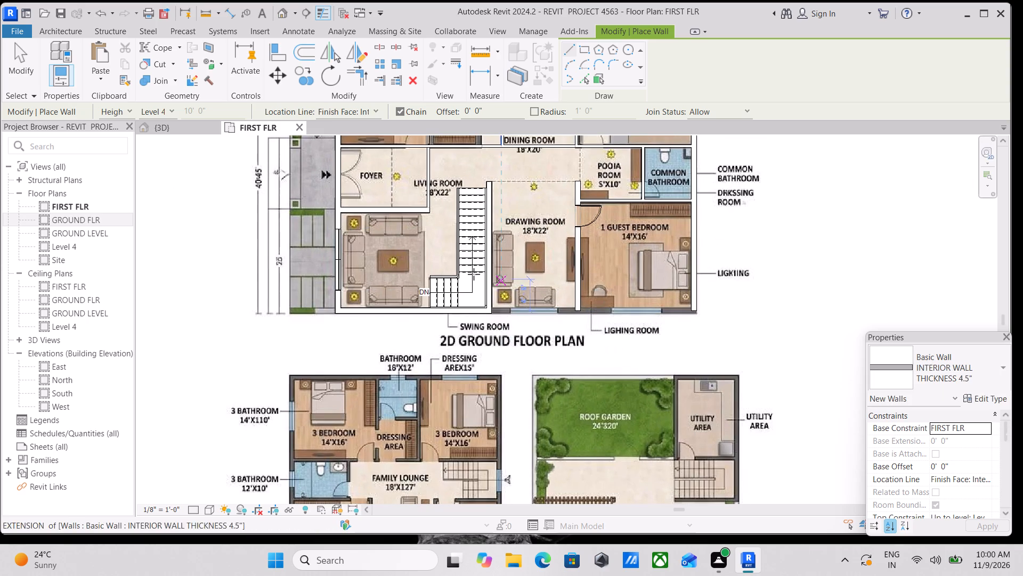
pyautogui.scroll(6, 478, 270)
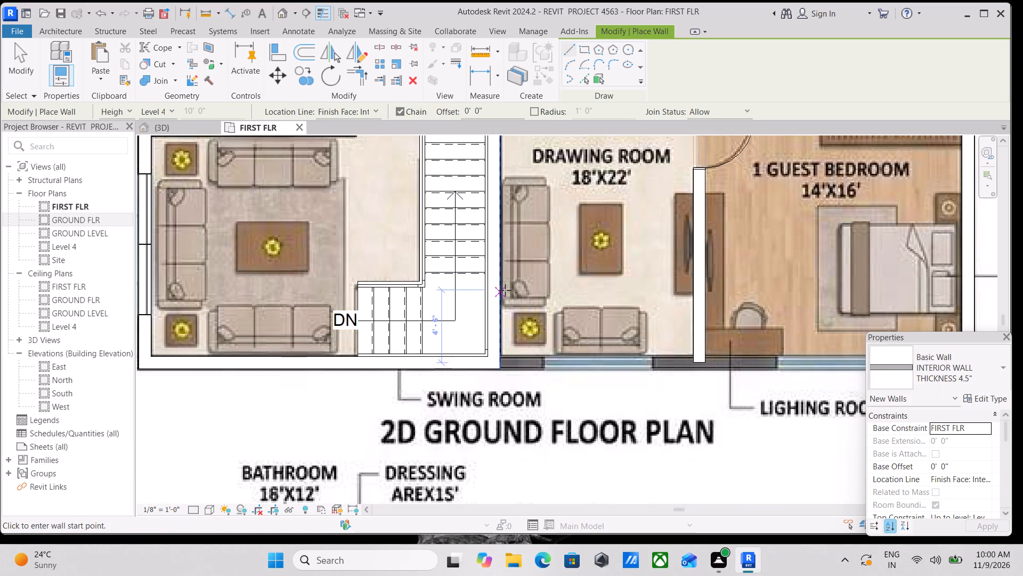
pyautogui.click(502, 292)
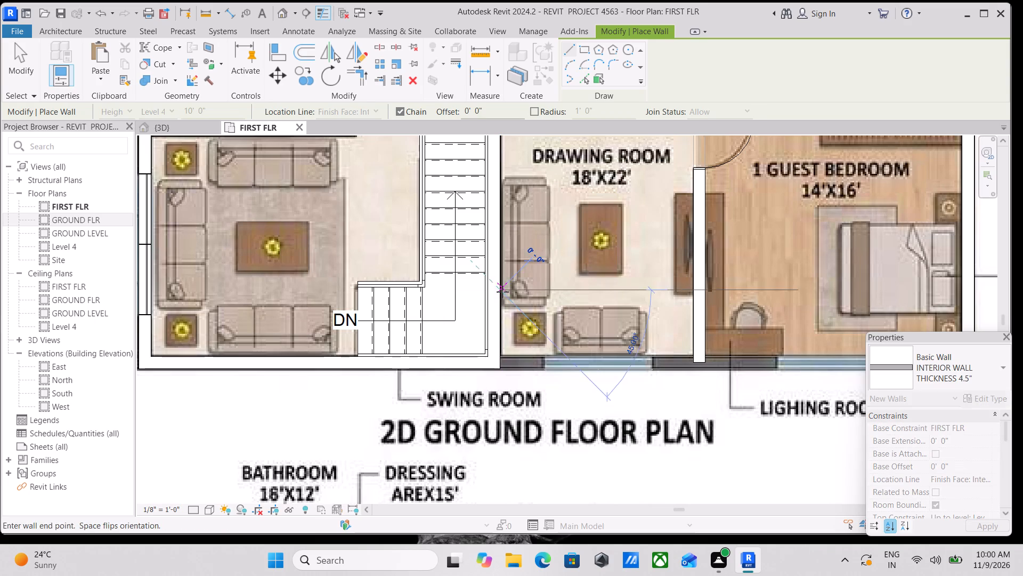
pyautogui.moveTo(736, 291); pyautogui.dragTo(603, 291, button='middle')
pyautogui.scroll(-1, 771, 279)
pyautogui.moveTo(771, 279); pyautogui.dragTo(680, 293, button='middle')
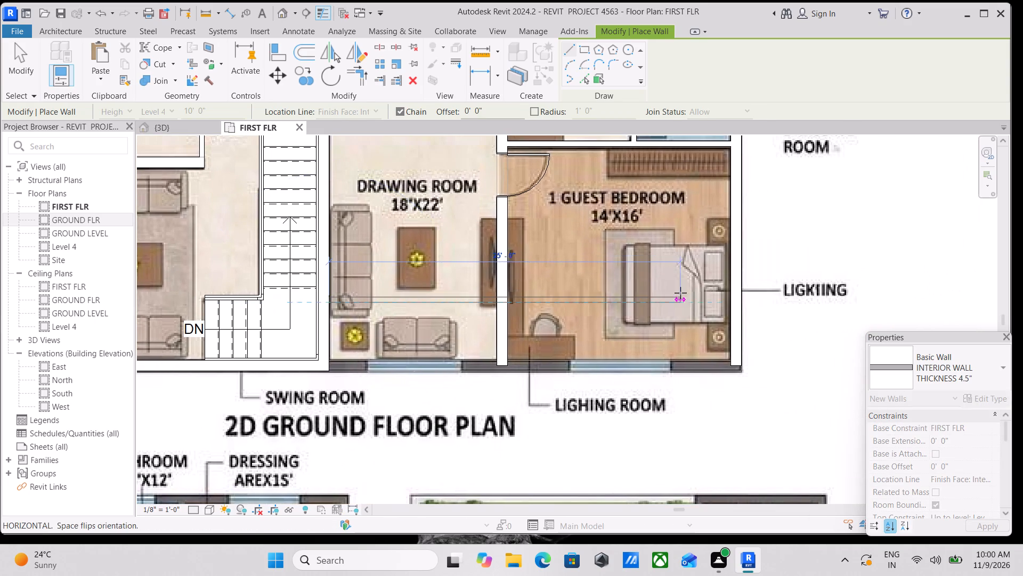
pyautogui.click(737, 302)
pyautogui.press('Escape')
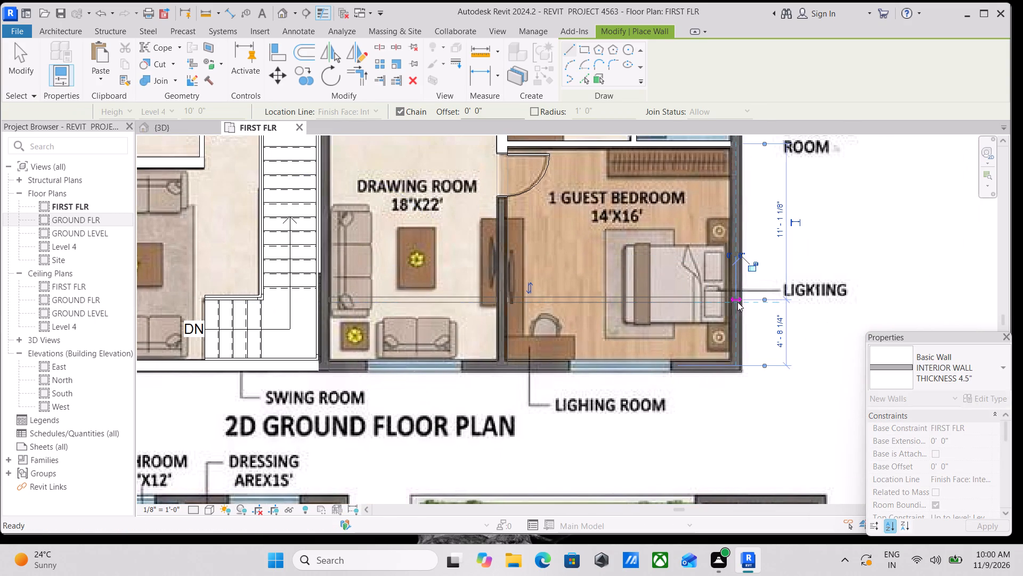
pyautogui.press('Escape')
pyautogui.press('Escape')
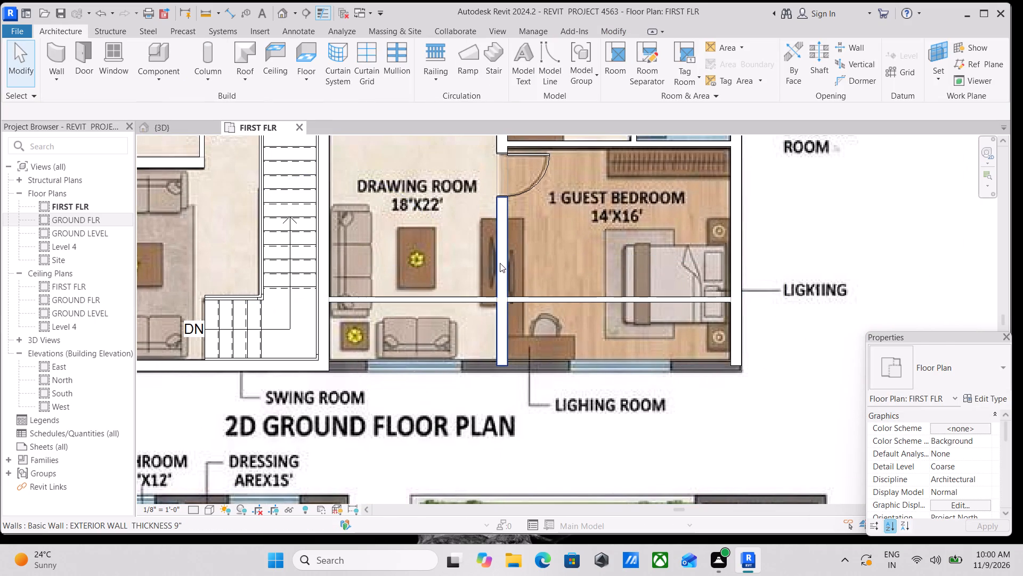
# Delete the 9" exterior-type wall between the drawing room and the guest bedroom.
pyautogui.click(505, 260)
pyautogui.rightClick(505, 260)
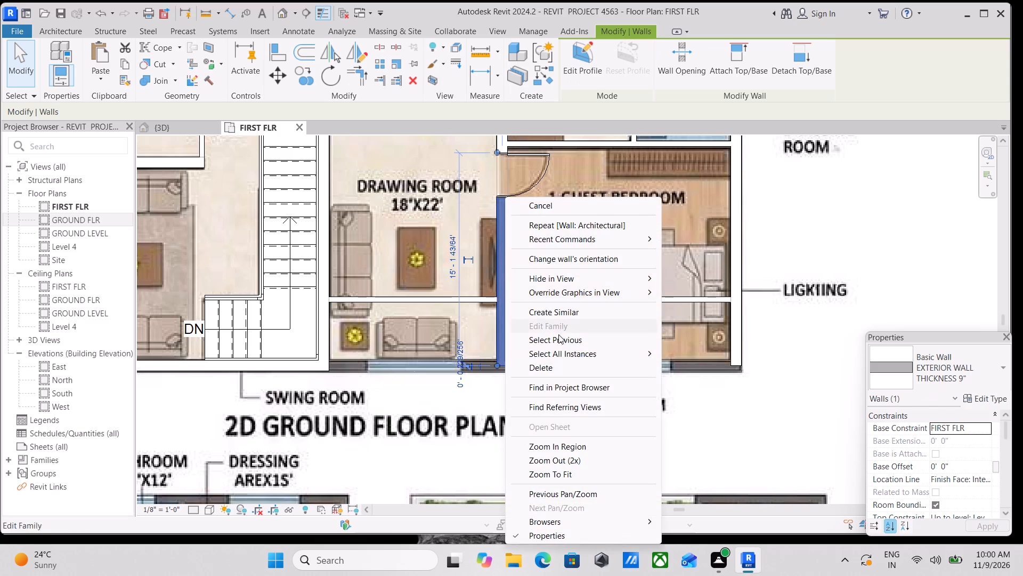
pyautogui.click(567, 365)
# Shorten the 9" east exterior wall by pulling its south end back to the new 4.5" cross wall.
pyautogui.click(732, 321)
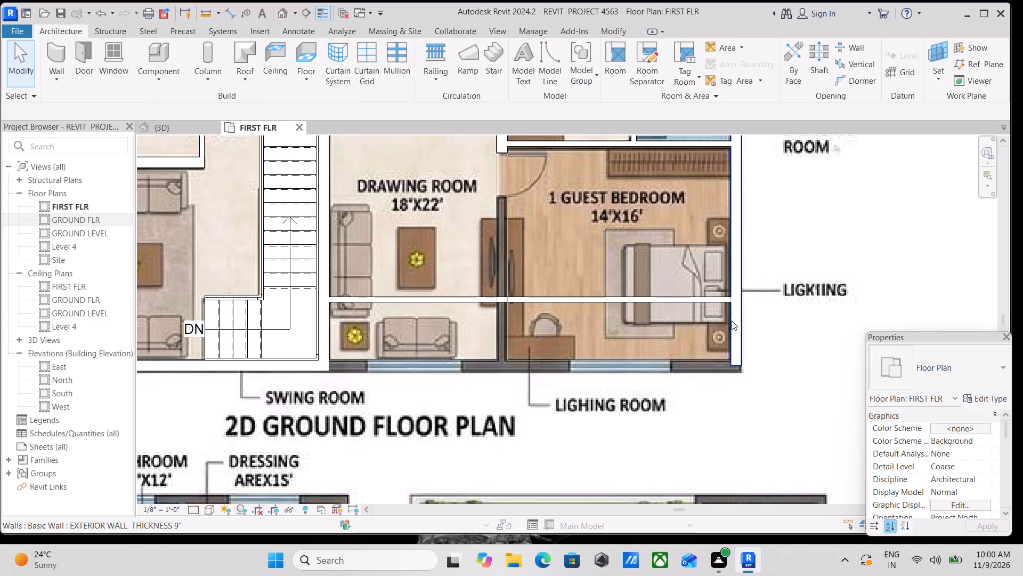
pyautogui.scroll(5, 738, 375)
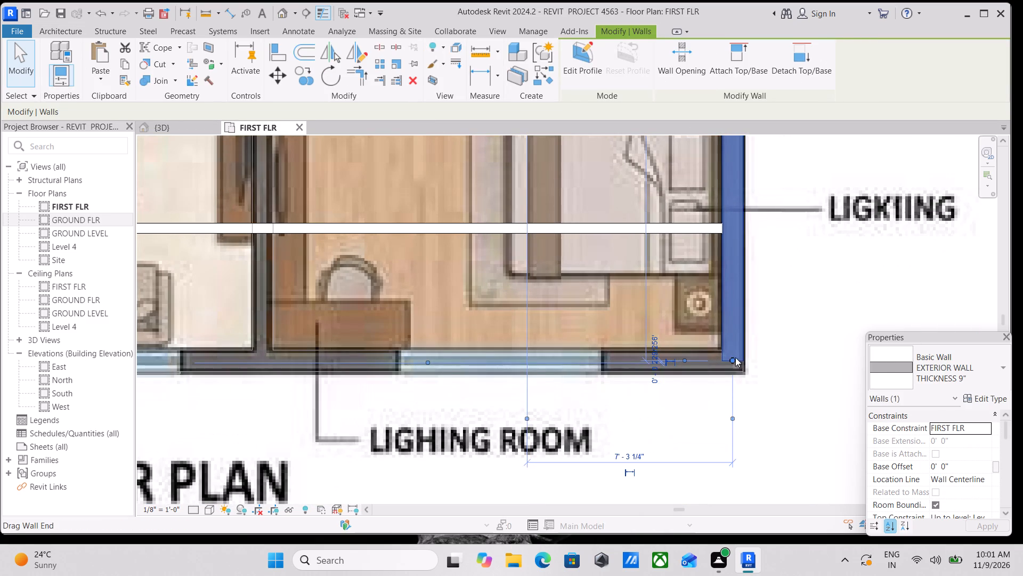
pyautogui.moveTo(735, 357); pyautogui.dragTo(734, 238)
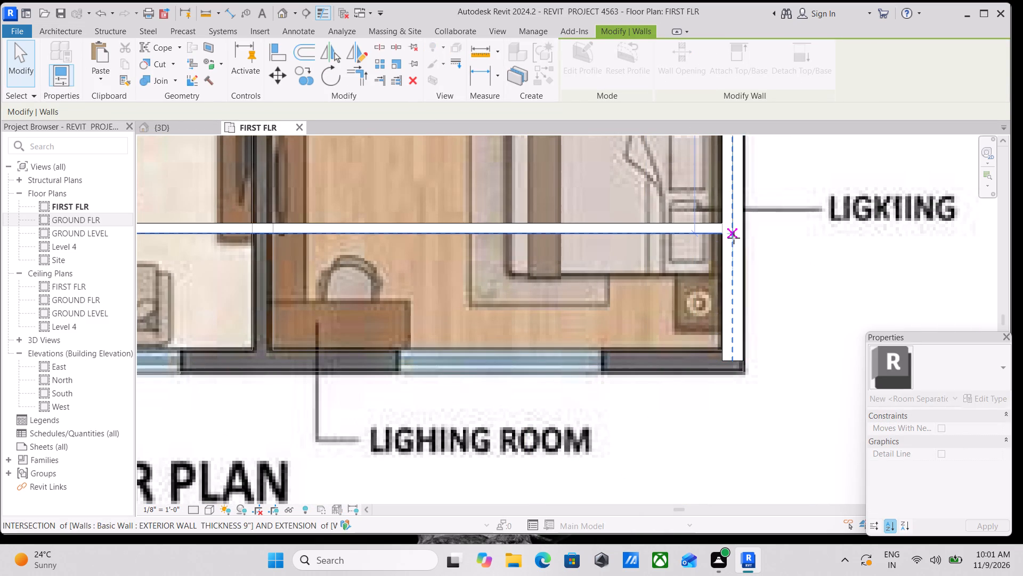
pyautogui.moveTo(734, 238); pyautogui.dragTo(734, 236)
pyautogui.press('Escape')
# Examine the reshaped south side of the first floor against the reference first-floor and terrace plans.
pyautogui.scroll(-3, 738, 237)
pyautogui.scroll(-3, 605, 254)
pyautogui.moveTo(605, 254); pyautogui.dragTo(642, 251, button='middle')
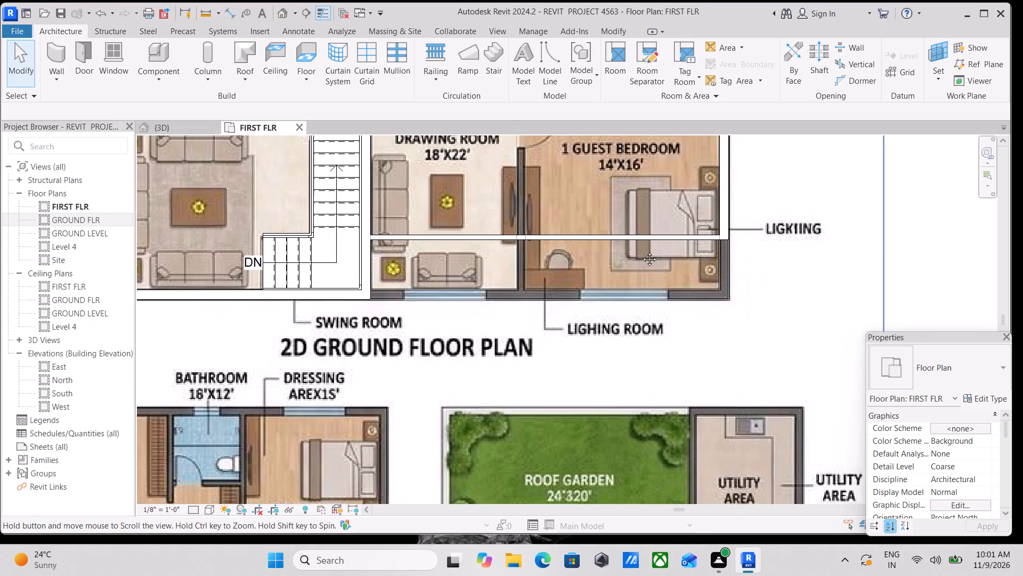
pyautogui.moveTo(642, 251); pyautogui.dragTo(643, 250, button='middle')
pyautogui.scroll(-6, 598, 271)
pyautogui.scroll(-3, 620, 308)
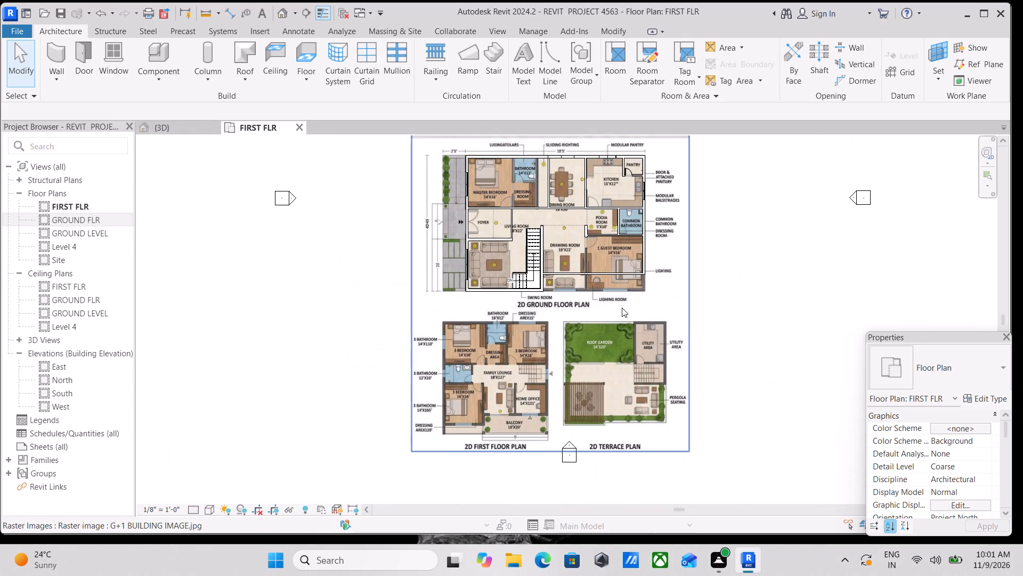
pyautogui.scroll(4, 550, 274)
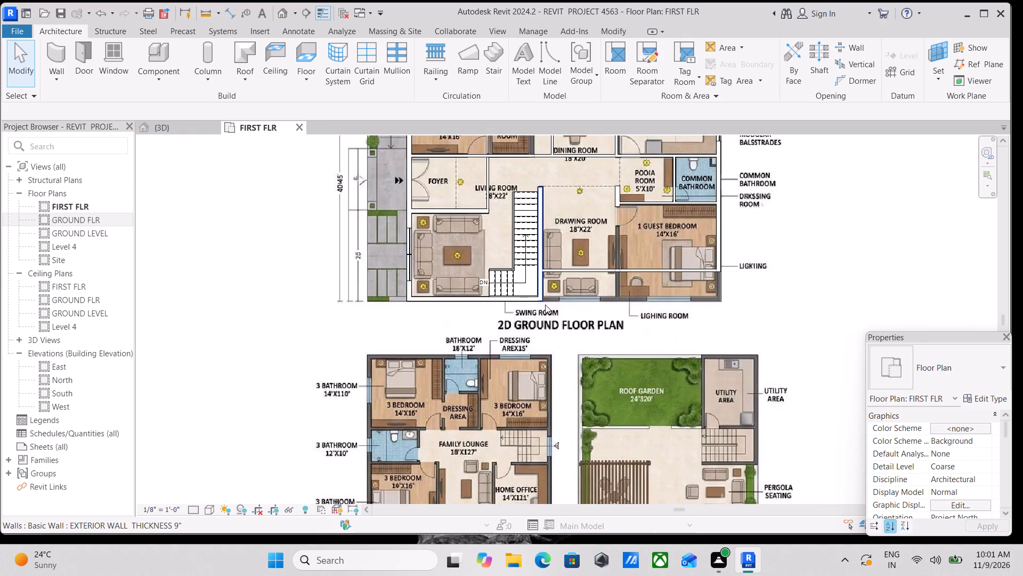
pyautogui.scroll(3, 545, 305)
pyautogui.scroll(-3, 562, 293)
pyautogui.moveTo(563, 292); pyautogui.dragTo(588, 222, button='middle')
pyautogui.scroll(1, 576, 253)
pyautogui.scroll(-2, 589, 220)
pyautogui.moveTo(589, 220); pyautogui.dragTo(597, 191, button='middle')
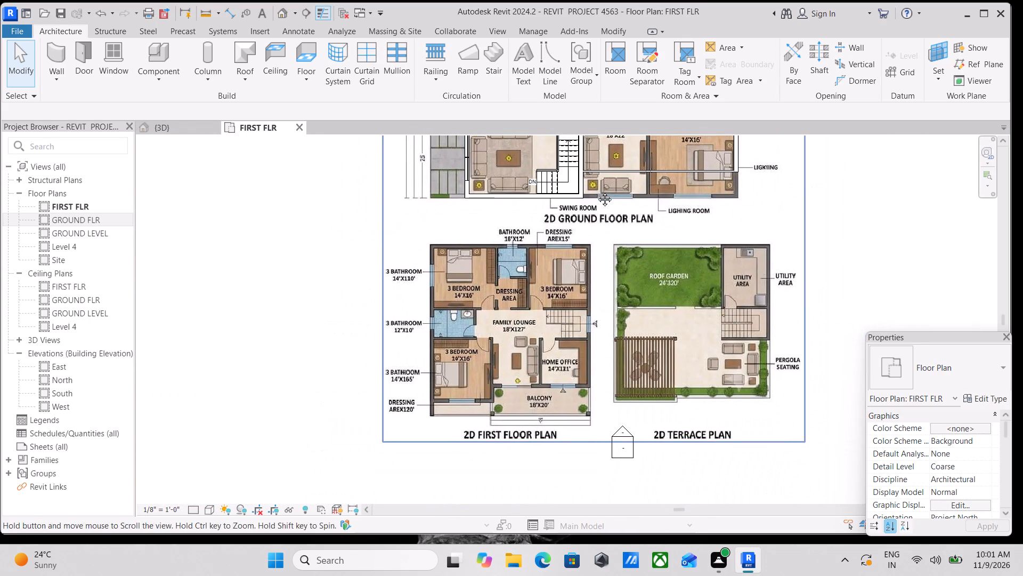
pyautogui.moveTo(597, 191); pyautogui.dragTo(597, 191, button='middle')
pyautogui.scroll(3, 603, 193)
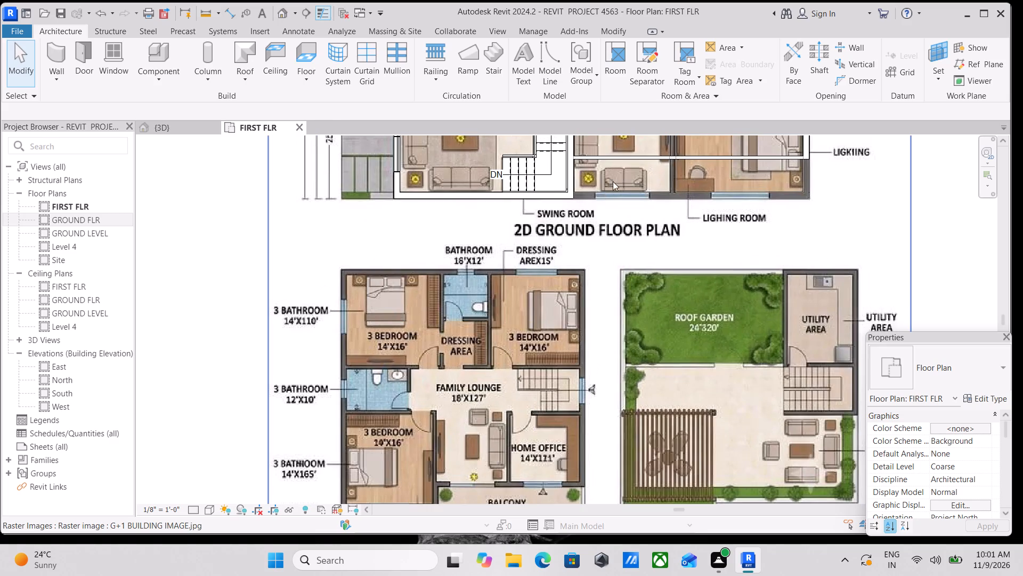
pyautogui.scroll(-2, 613, 180)
pyautogui.moveTo(613, 180); pyautogui.dragTo(578, 233, button='middle')
pyautogui.moveTo(578, 233); pyautogui.dragTo(536, 264, button='middle')
pyautogui.scroll(-1, 541, 261)
pyautogui.moveTo(586, 245); pyautogui.dragTo(538, 314, button='middle')
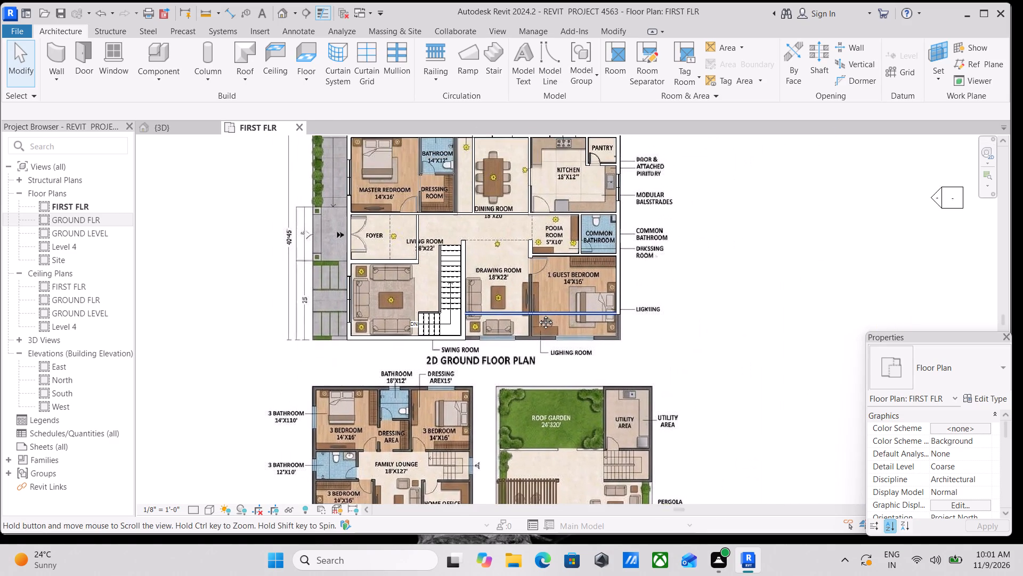
pyautogui.moveTo(538, 314); pyautogui.dragTo(537, 315, button='middle')
pyautogui.scroll(2, 529, 306)
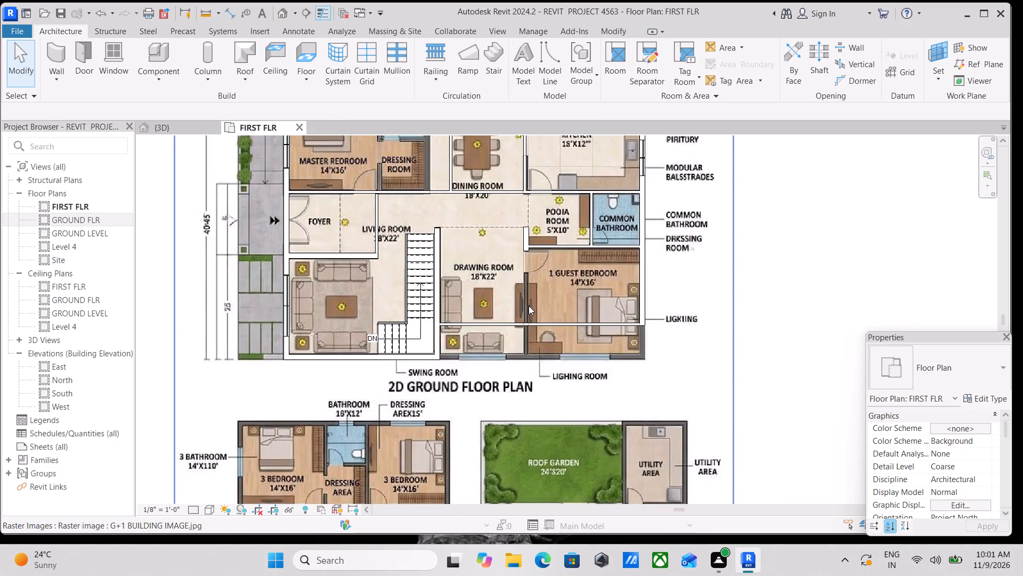
pyautogui.scroll(-3, 532, 303)
pyautogui.moveTo(533, 356); pyautogui.dragTo(546, 255, button='middle')
pyautogui.scroll(1, 553, 231)
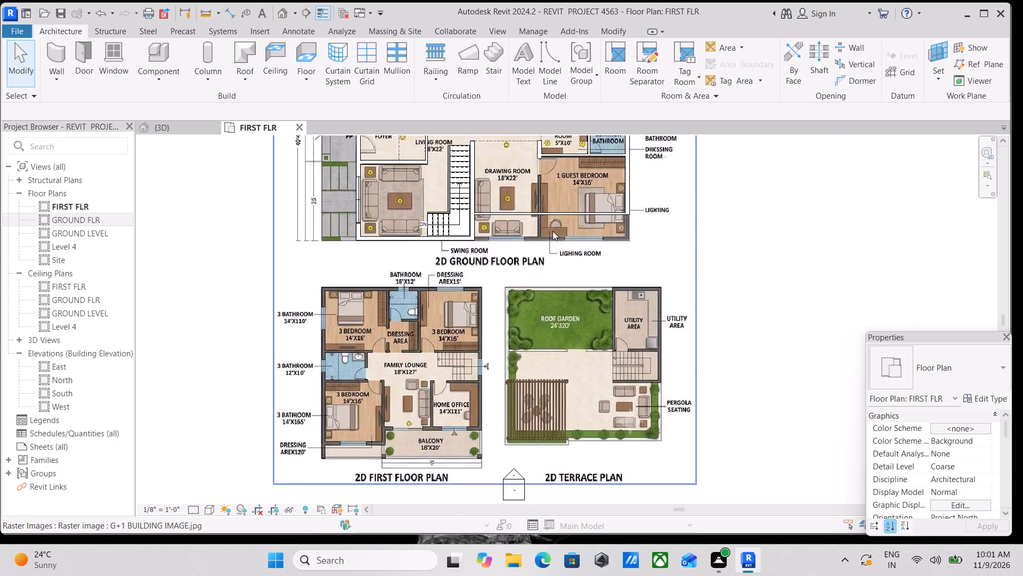
pyautogui.scroll(2, 553, 231)
pyautogui.moveTo(555, 223); pyautogui.dragTo(551, 330, button='middle')
pyautogui.moveTo(539, 302); pyautogui.dragTo(538, 345, button='middle')
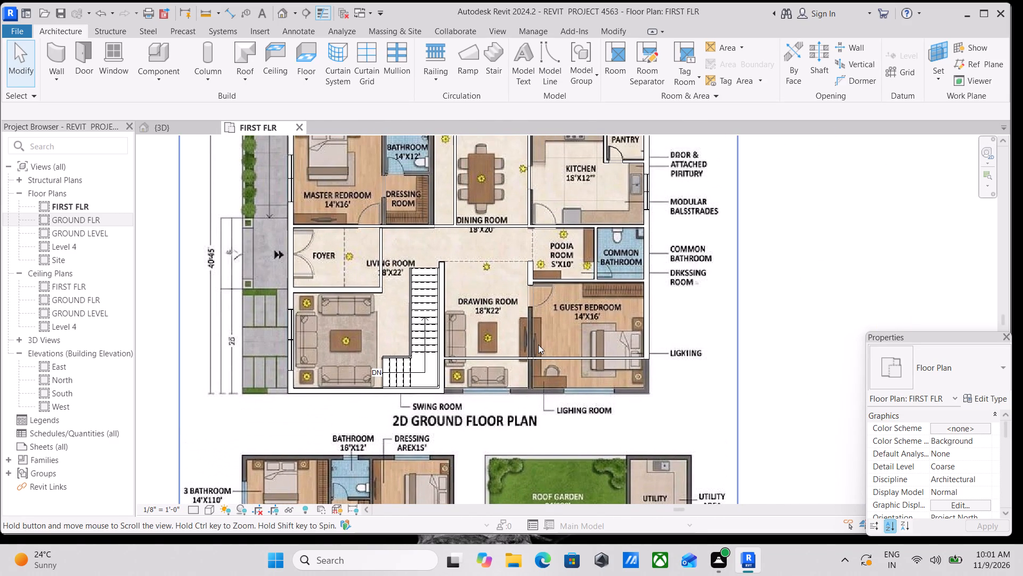
# Draw a 4.5" interior wall about 10'-3" long from the cross wall north to the wall stub between drawing room and guest bedroom, flipping its side.
pyautogui.press('q')
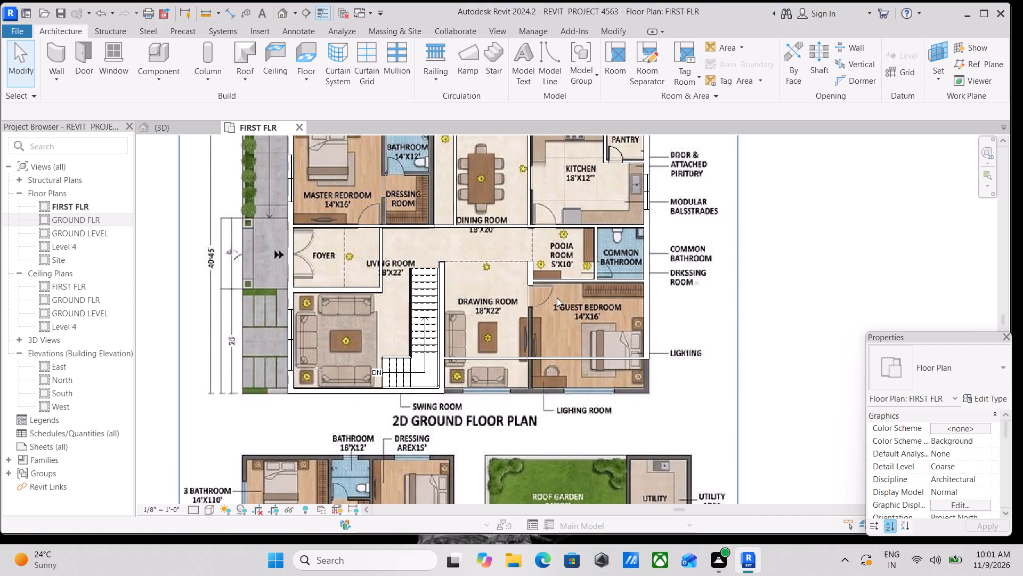
pyautogui.press('Escape')
pyautogui.write('wa')
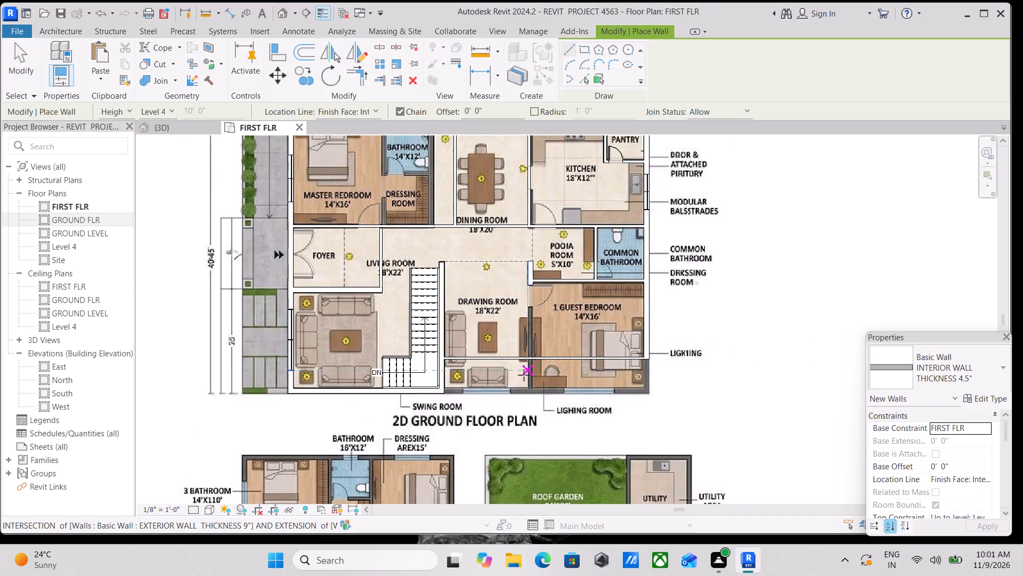
pyautogui.scroll(3, 553, 353)
pyautogui.scroll(8, 499, 372)
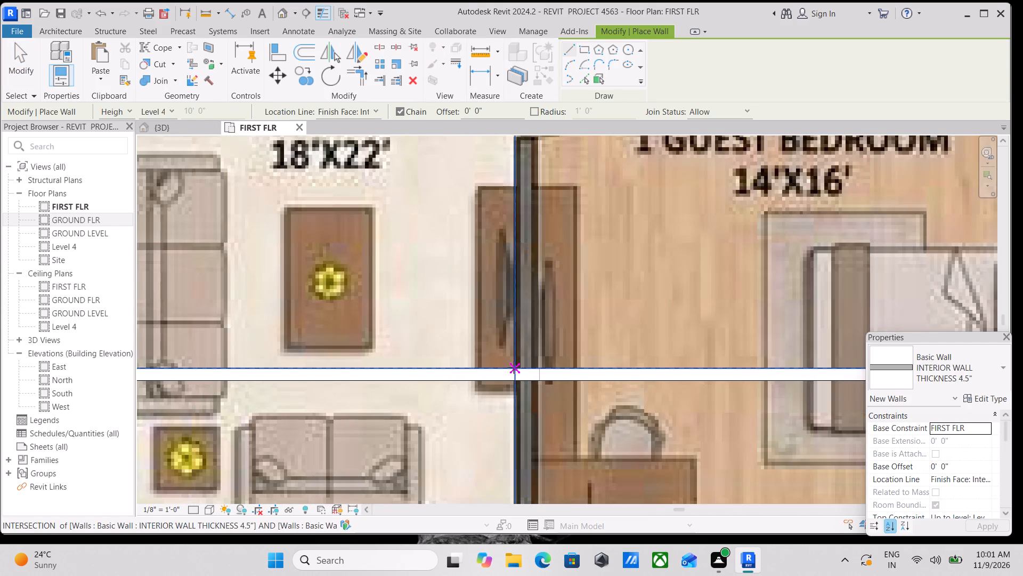
pyautogui.click(519, 367)
pyautogui.moveTo(524, 254); pyautogui.dragTo(523, 346, button='middle')
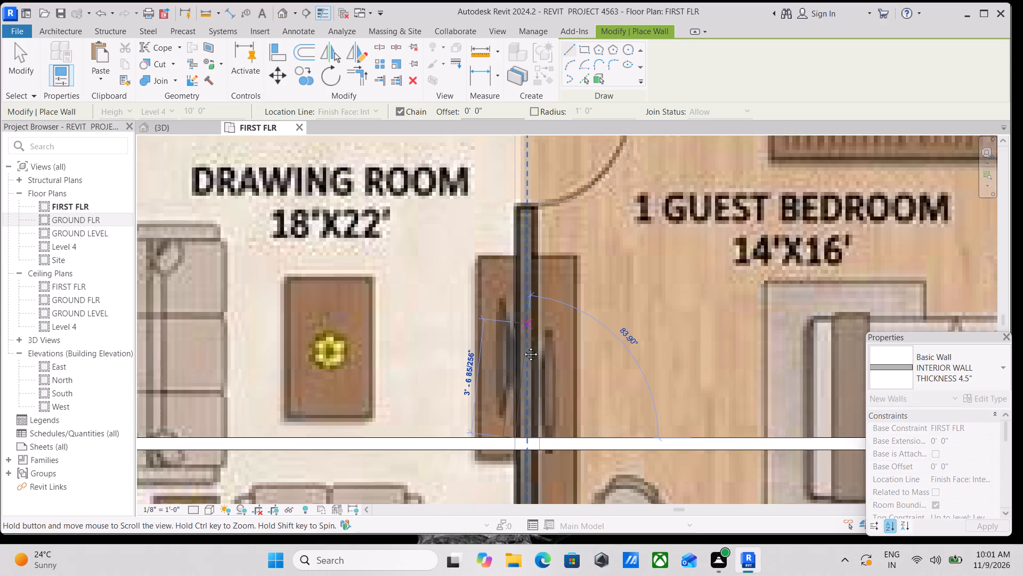
pyautogui.moveTo(523, 346); pyautogui.dragTo(522, 353, button='middle')
pyautogui.press('space')
pyautogui.scroll(-2, 493, 249)
pyautogui.moveTo(493, 249); pyautogui.dragTo(521, 356, button='middle')
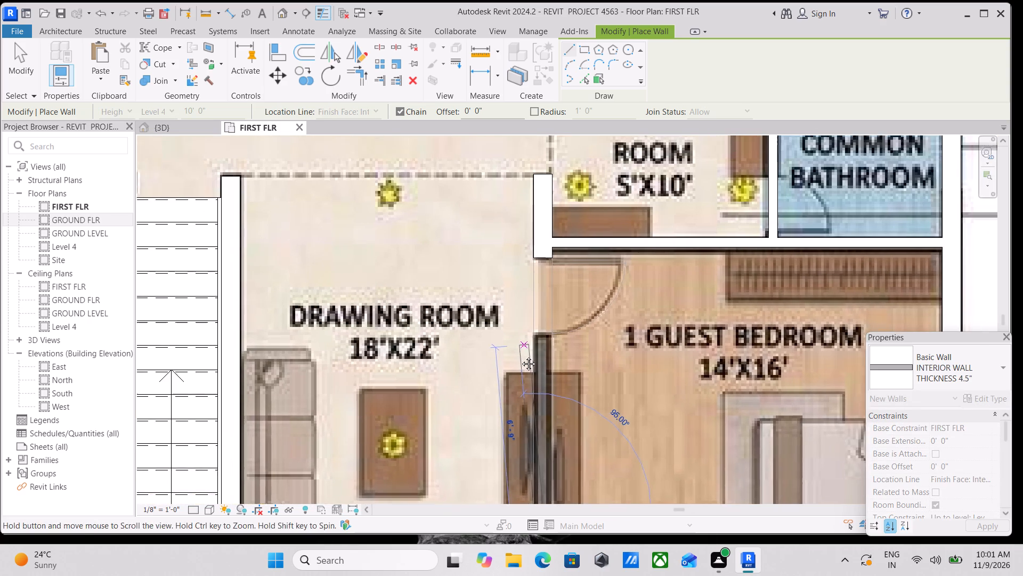
pyautogui.moveTo(521, 356); pyautogui.dragTo(522, 361, button='middle')
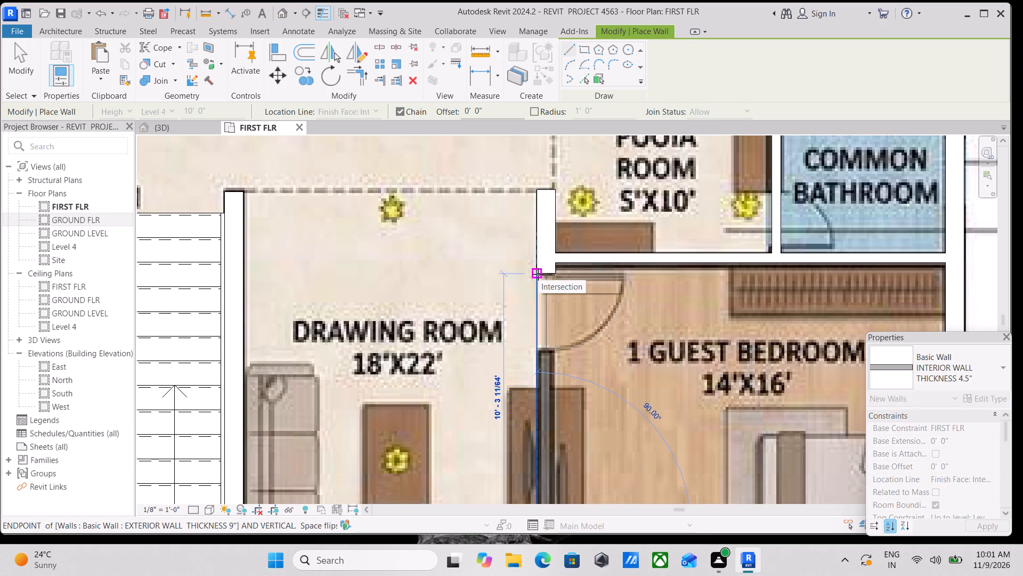
pyautogui.click(539, 274)
pyautogui.press('Escape')
pyautogui.scroll(-4, 563, 292)
pyautogui.press('Escape')
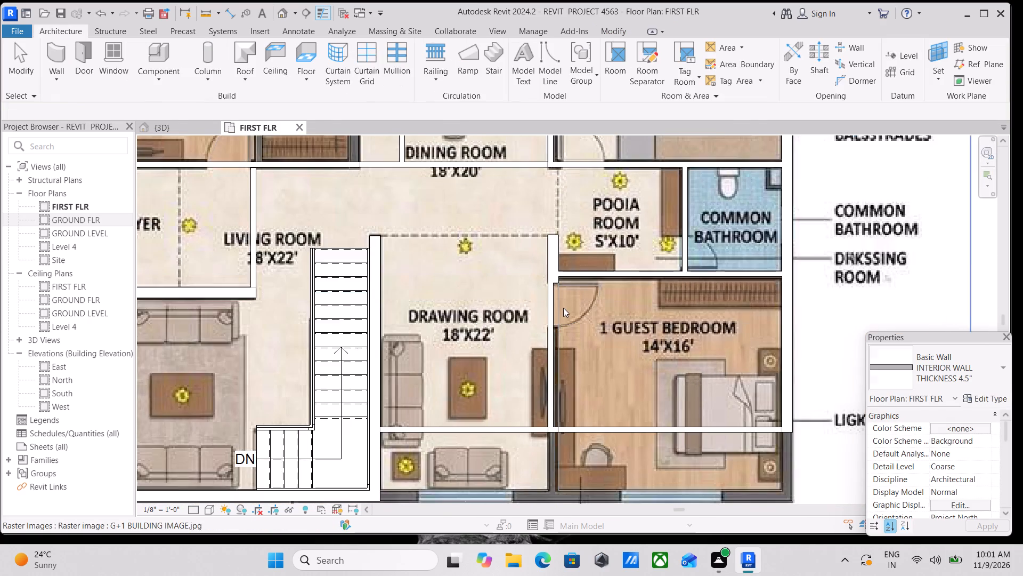
pyautogui.scroll(-2, 563, 308)
pyautogui.moveTo(580, 348); pyautogui.dragTo(581, 306, button='middle')
pyautogui.press('Escape')
pyautogui.press('Escape')
# Load the residential Door-Interior-Single-2_Panel-Wood family with its 30" x 80" type for door placement.
pyautogui.scroll(2, 566, 297)
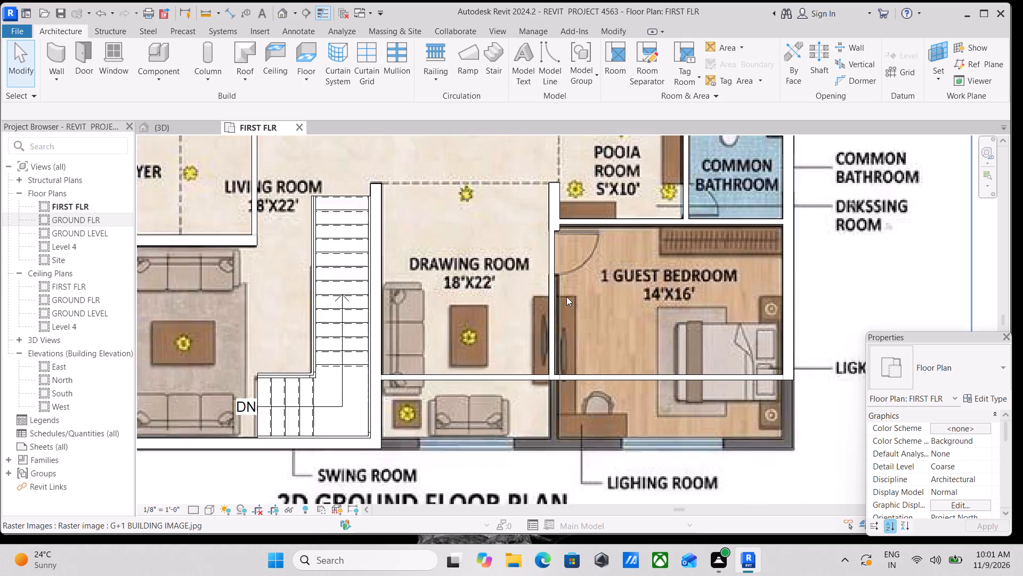
pyautogui.scroll(1, 566, 297)
pyautogui.write('dr')
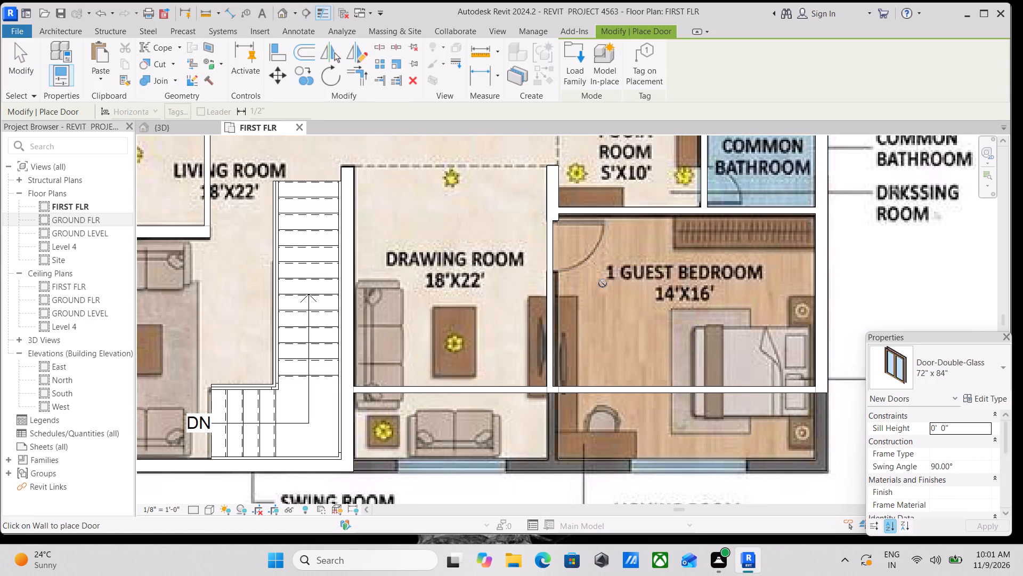
pyautogui.click(578, 65)
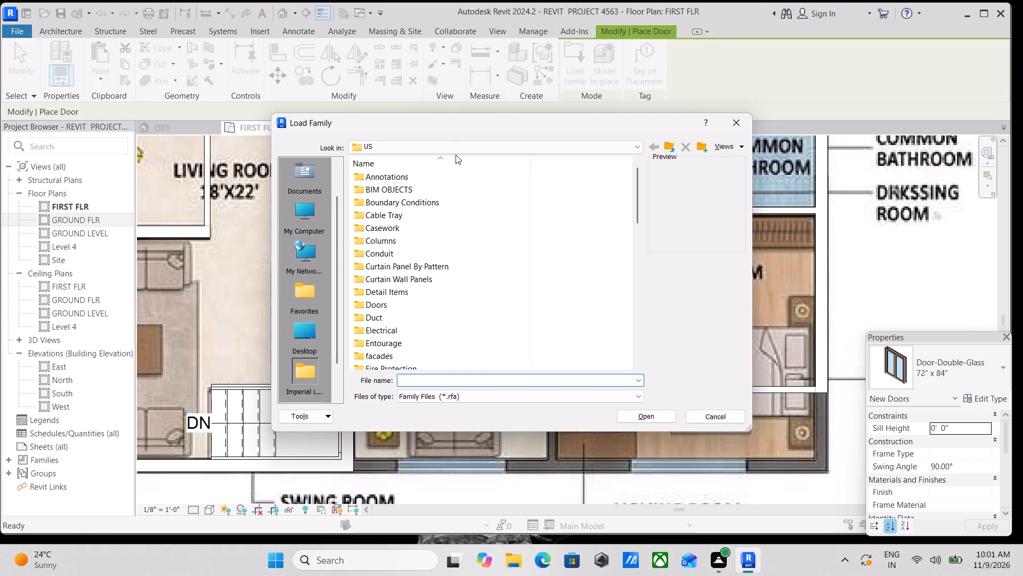
pyautogui.scroll(-4, 415, 265)
pyautogui.scroll(2, 412, 270)
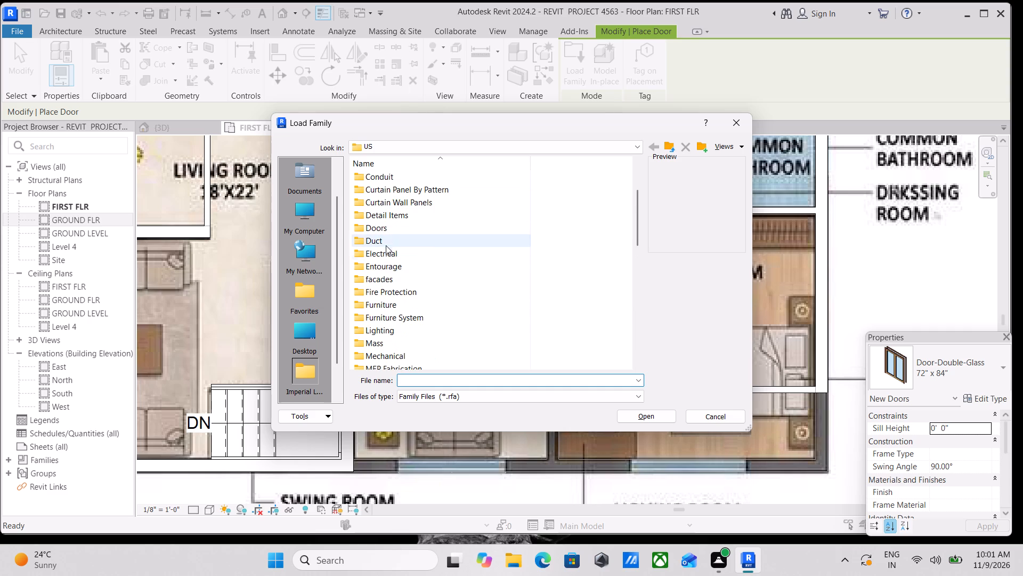
pyautogui.doubleClick(374, 229)
pyautogui.click(374, 229)
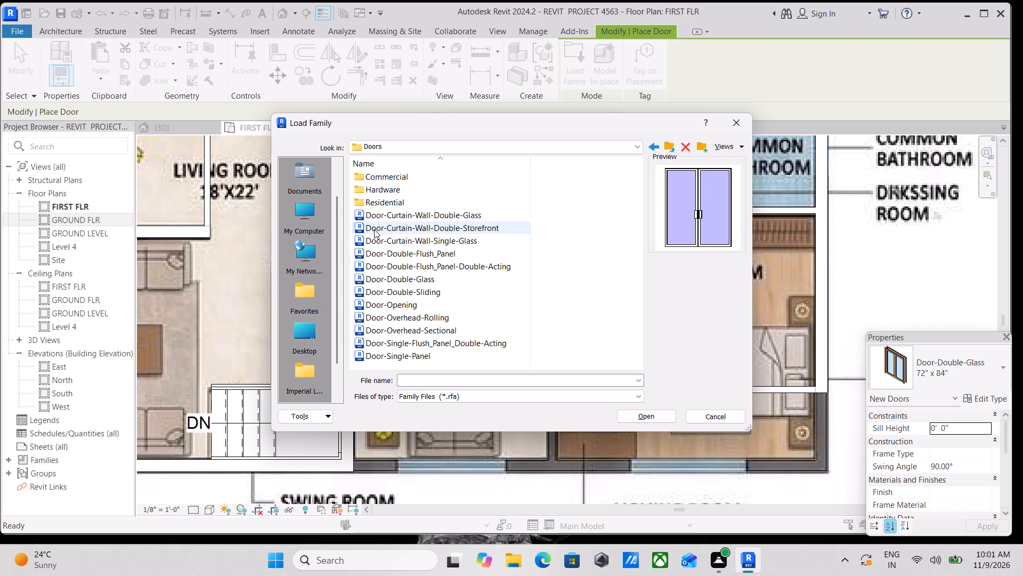
pyautogui.click(384, 274)
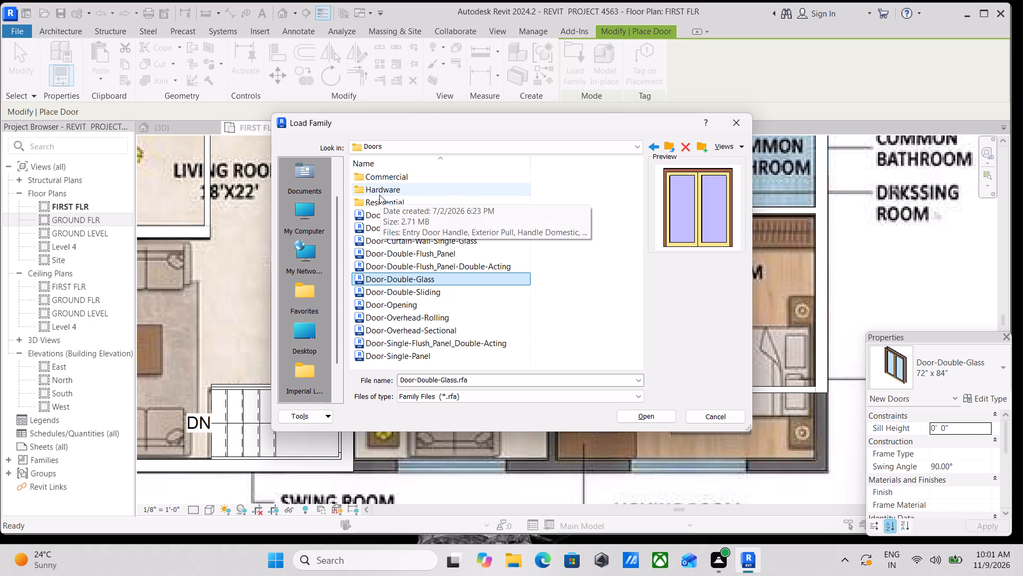
pyautogui.doubleClick(379, 201)
pyautogui.click(379, 201)
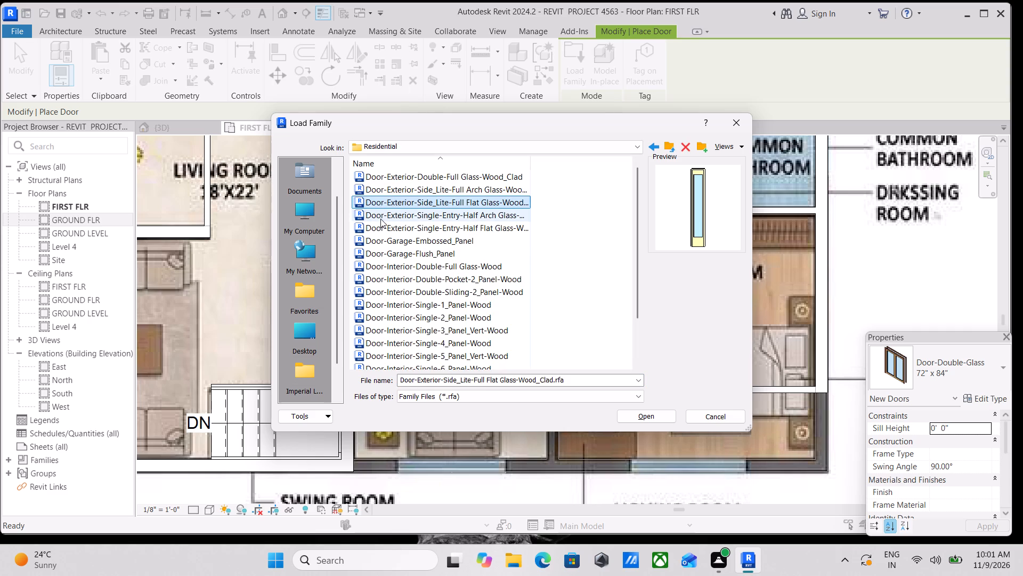
pyautogui.click(383, 252)
pyautogui.scroll(-2, 383, 311)
pyautogui.click(387, 282)
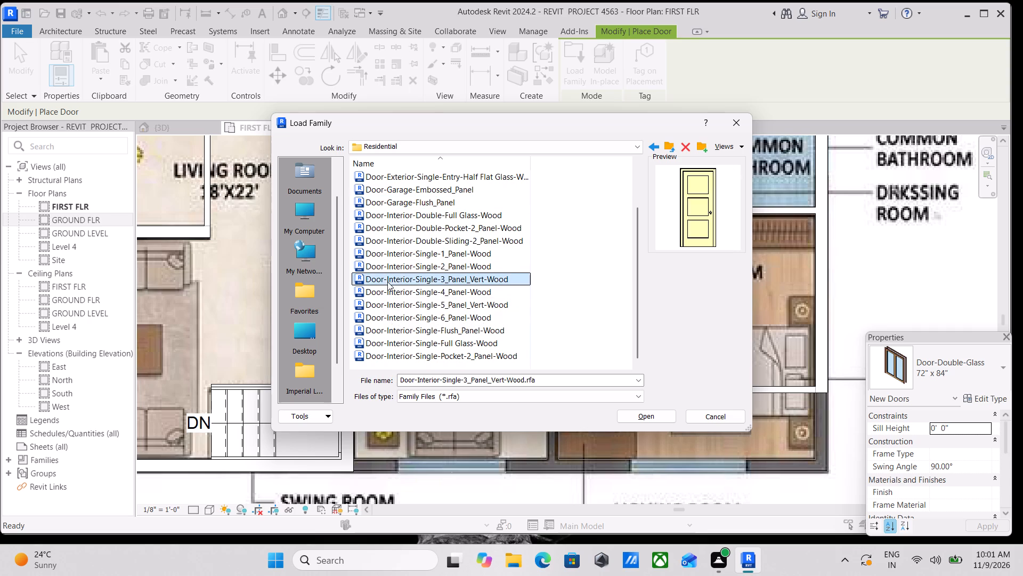
pyautogui.click(389, 254)
pyautogui.click(389, 236)
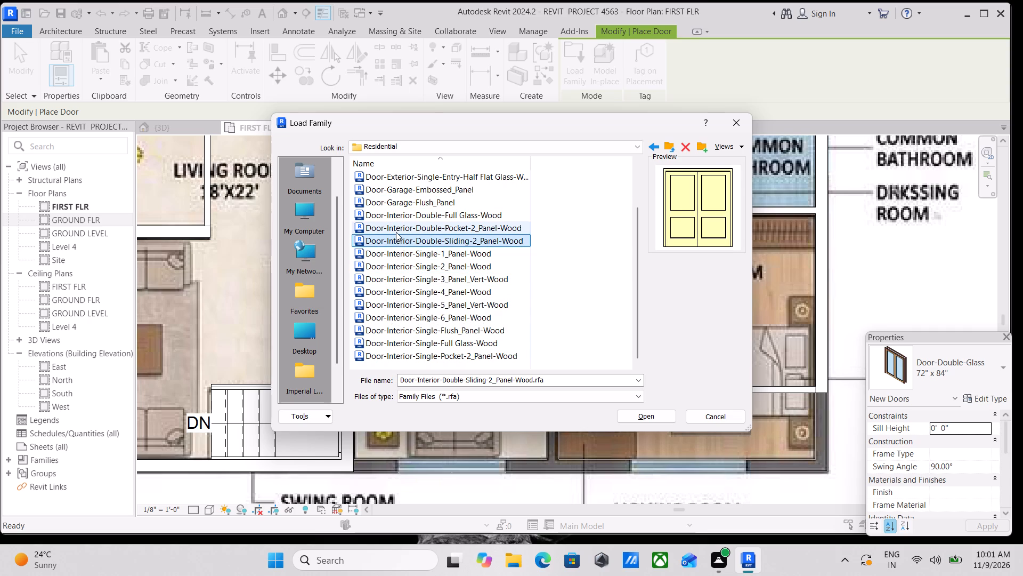
pyautogui.click(396, 232)
pyautogui.click(397, 274)
pyautogui.click(398, 262)
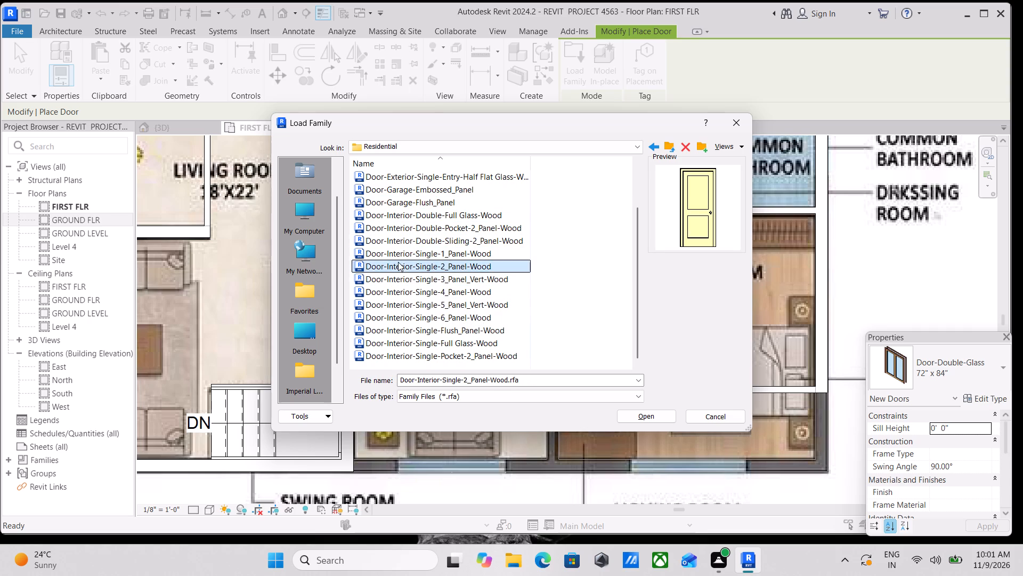
pyautogui.click(653, 418)
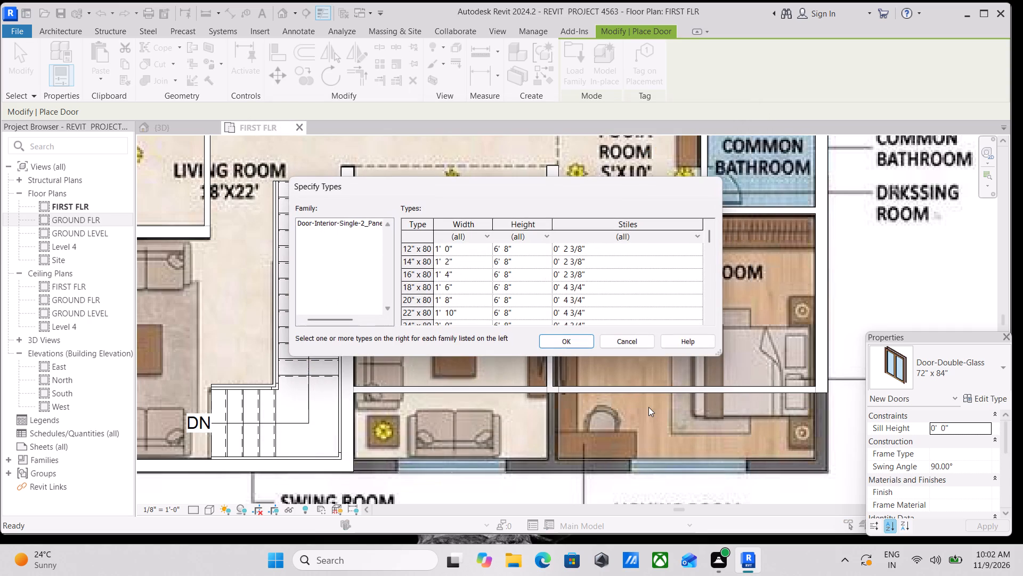
pyautogui.scroll(-3, 462, 301)
pyautogui.scroll(2, 433, 295)
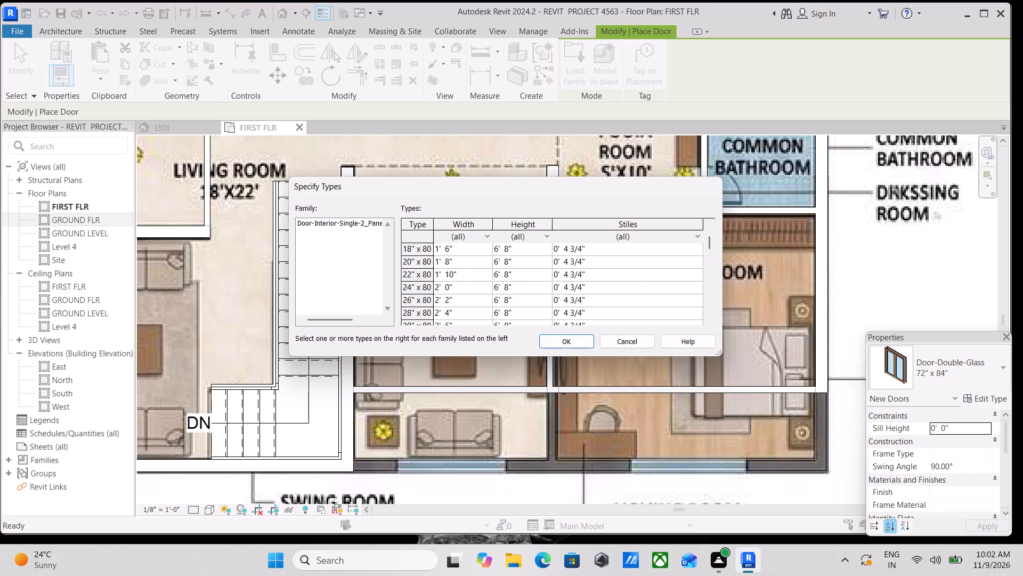
pyautogui.scroll(-1, 466, 278)
pyautogui.scroll(1, 466, 276)
pyautogui.scroll(-2, 466, 276)
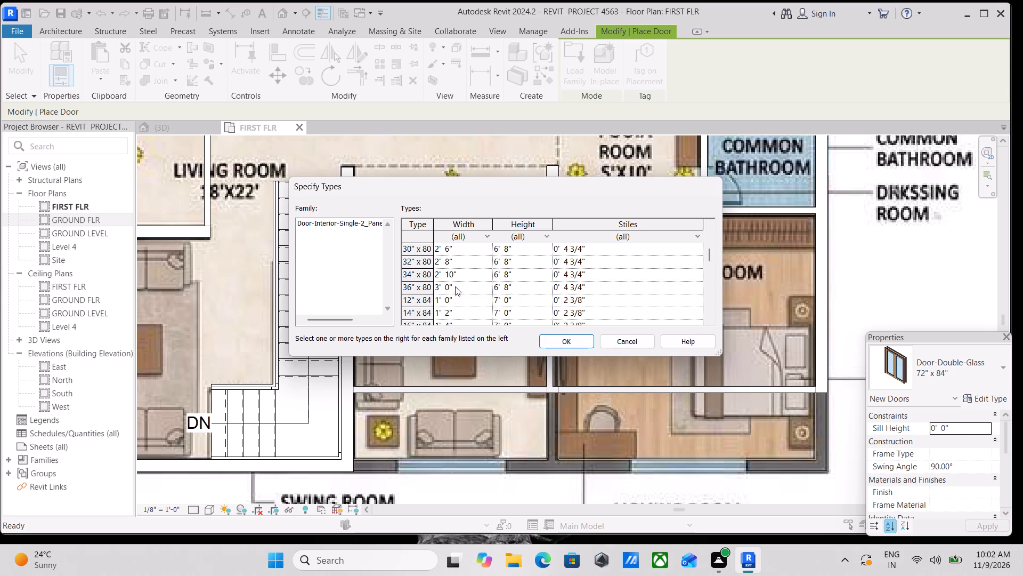
pyautogui.scroll(1, 446, 261)
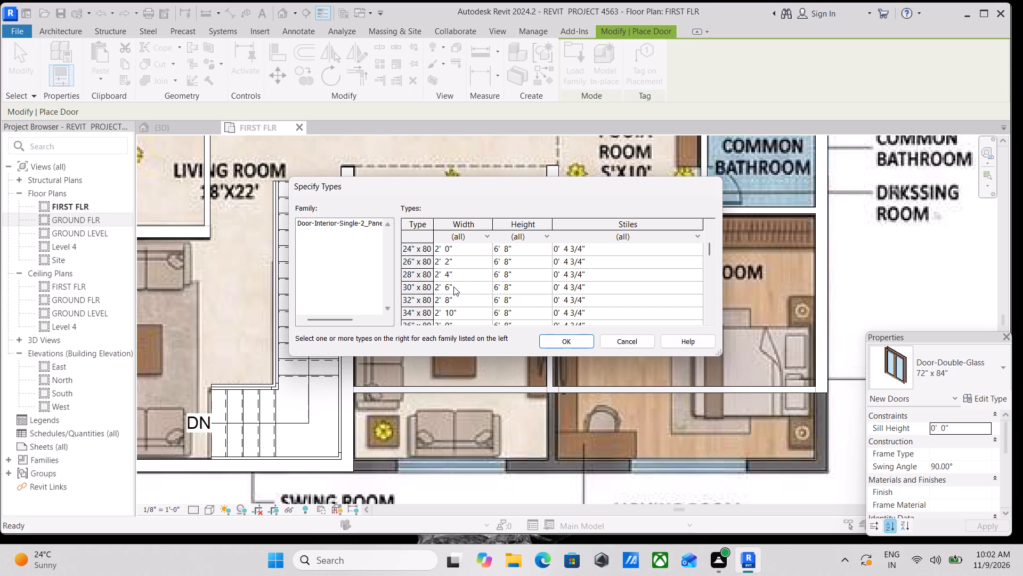
pyautogui.click(453, 286)
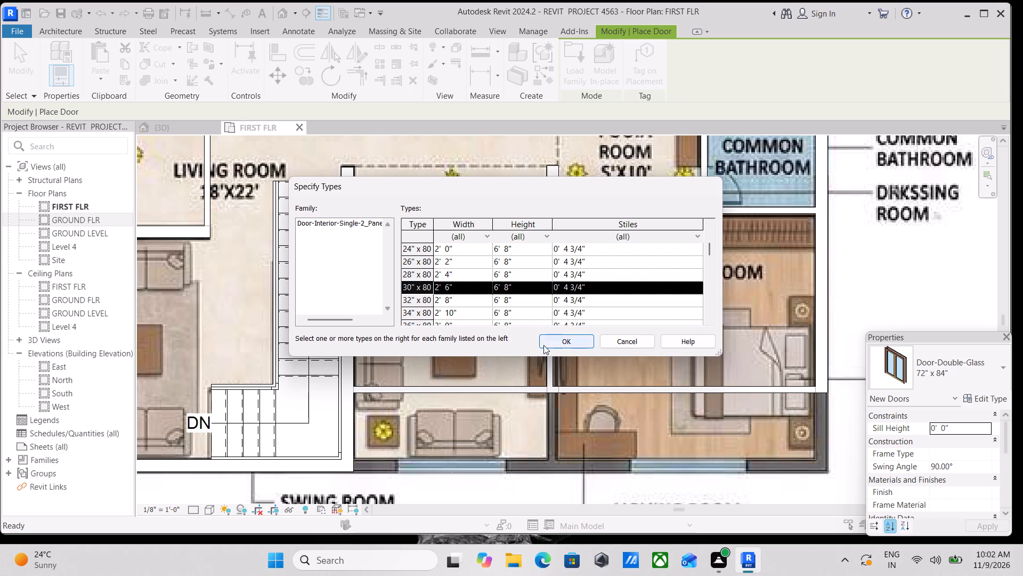
pyautogui.click(570, 346)
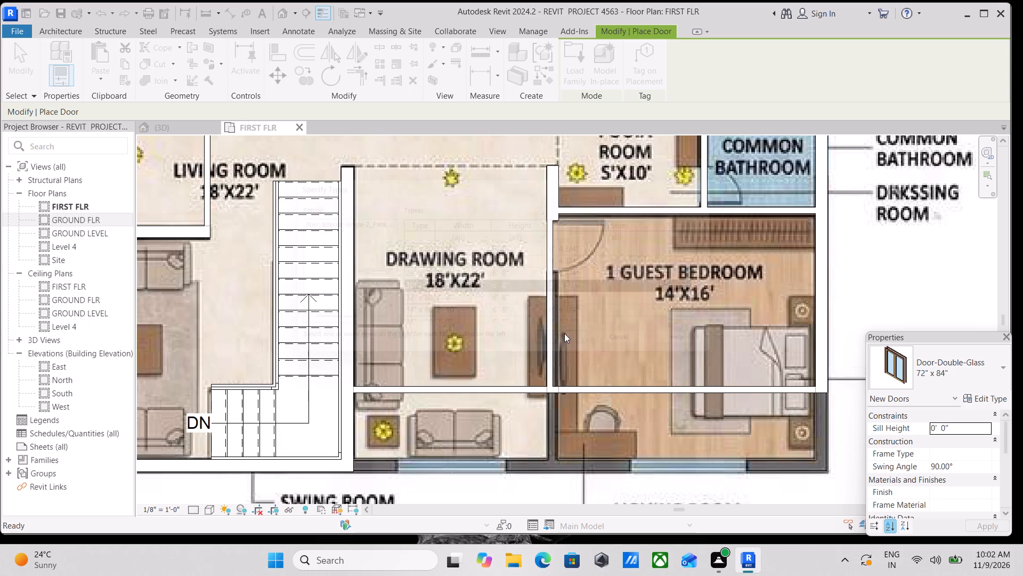
# Place a 30" x 80" Door-Interior-Single-2_Panel-Wood about 1'-7" from the north end of the drawing room–guest bedroom wall, swinging into the bedroom.
pyautogui.click(983, 379)
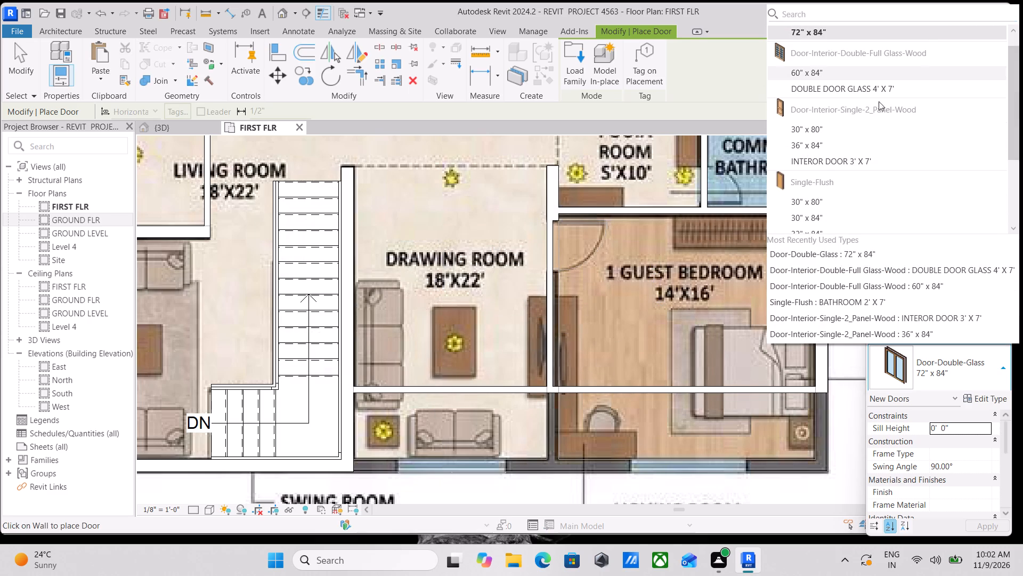
pyautogui.click(805, 132)
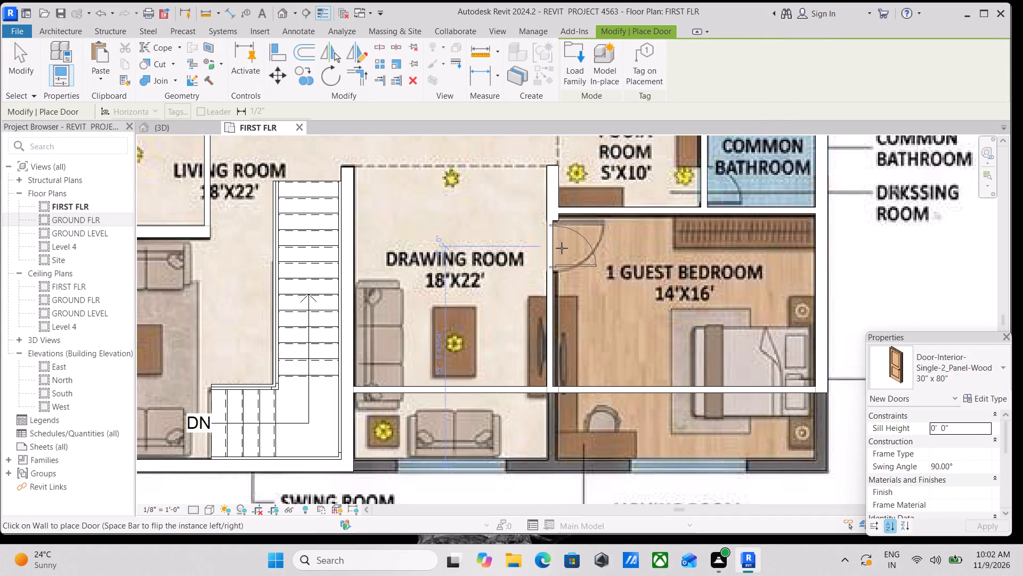
pyautogui.press('space')
pyautogui.scroll(4, 562, 248)
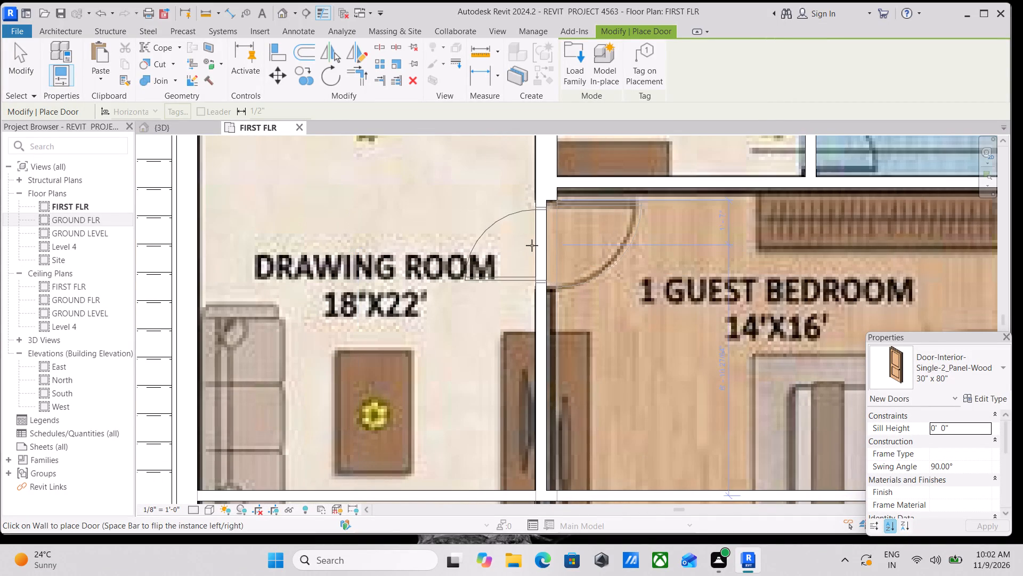
pyautogui.click(547, 244)
pyautogui.scroll(-5, 547, 244)
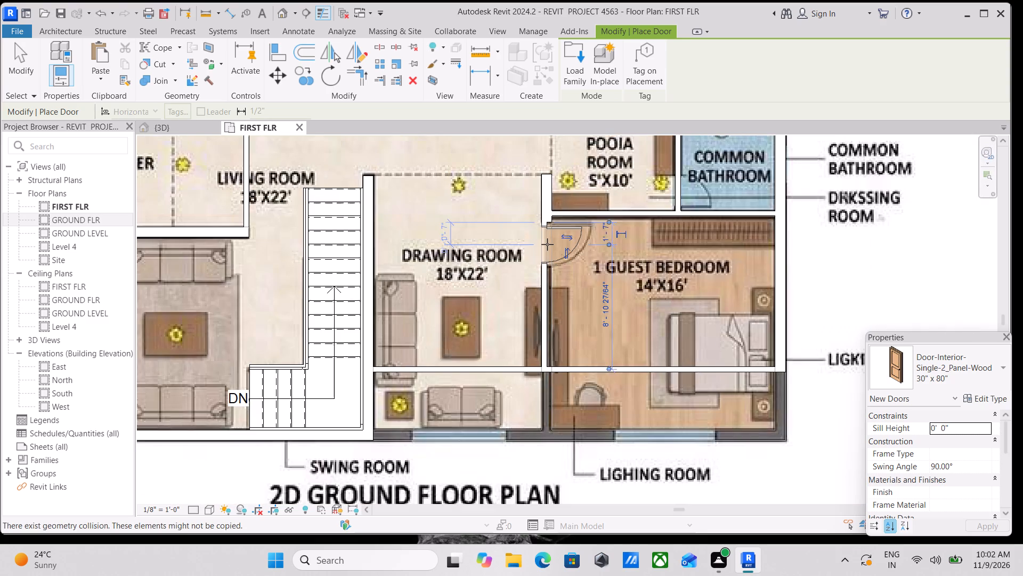
pyautogui.press('Escape')
pyautogui.scroll(-4, 547, 244)
pyautogui.press('Escape')
# Examine the modelled first floor against the reference first-floor and terrace plans.
pyautogui.scroll(-4, 546, 236)
pyautogui.moveTo(546, 236); pyautogui.dragTo(571, 201, button='middle')
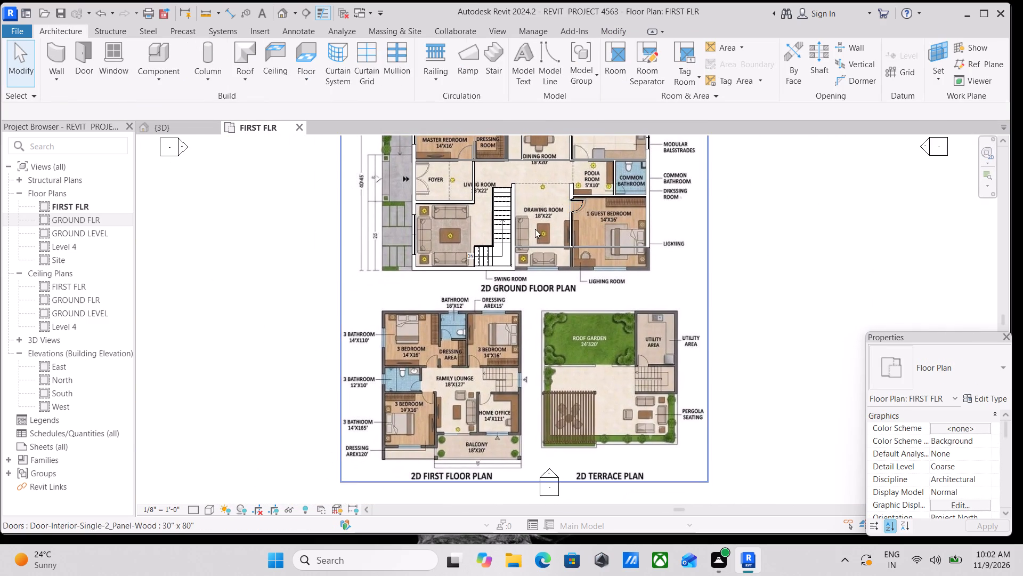
pyautogui.scroll(4, 535, 227)
pyautogui.press('Escape')
pyautogui.scroll(4, 550, 276)
pyautogui.moveTo(543, 191); pyautogui.dragTo(534, 232, button='middle')
pyautogui.scroll(1, 534, 233)
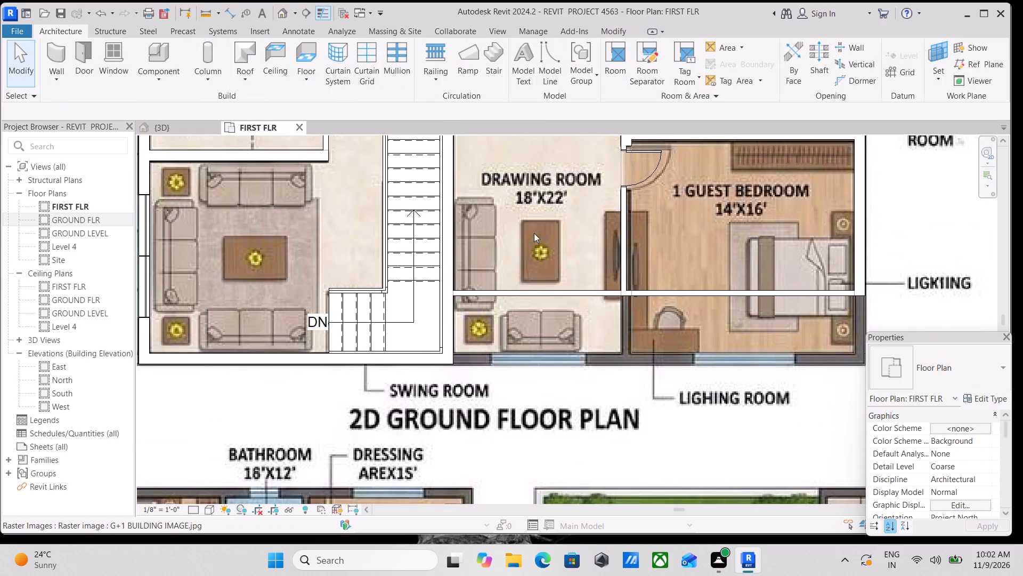
pyautogui.scroll(-13, 547, 200)
pyautogui.scroll(8, 565, 269)
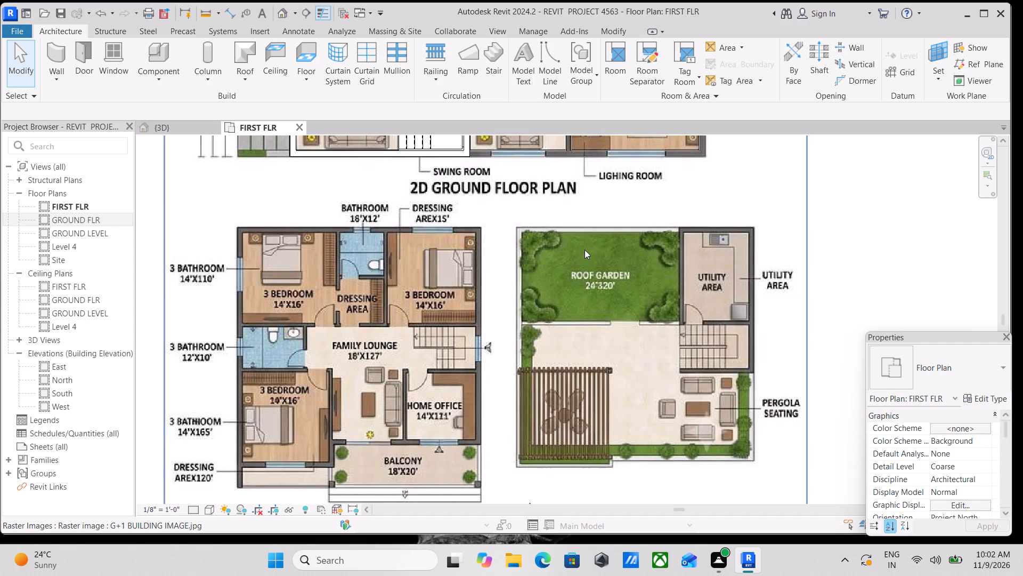
pyautogui.scroll(-5, 585, 250)
pyautogui.moveTo(588, 279); pyautogui.dragTo(583, 339, button='middle')
pyautogui.scroll(1, 585, 298)
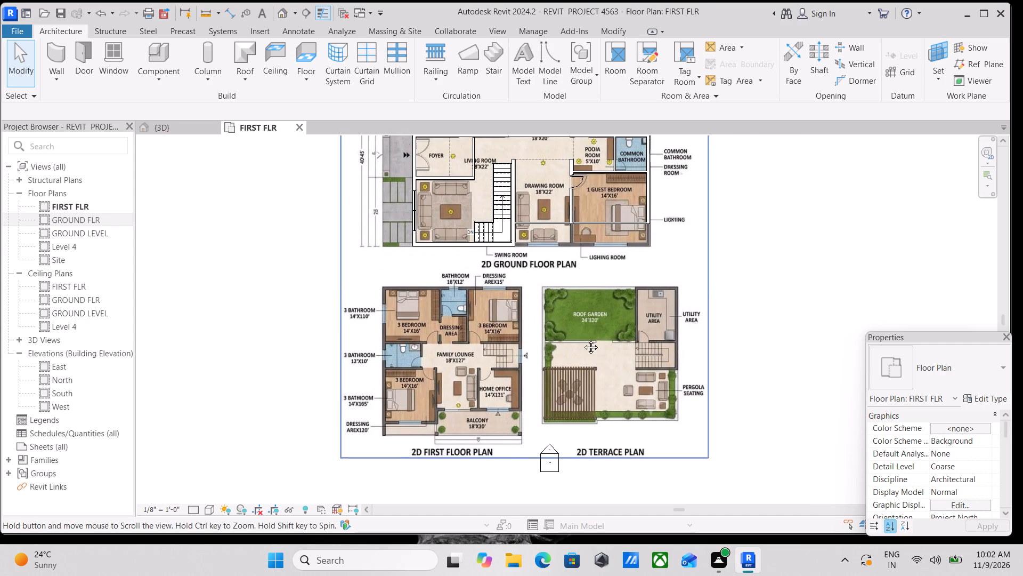
pyautogui.moveTo(583, 339); pyautogui.dragTo(582, 342, button='middle')
pyautogui.moveTo(597, 292); pyautogui.dragTo(597, 339, button='middle')
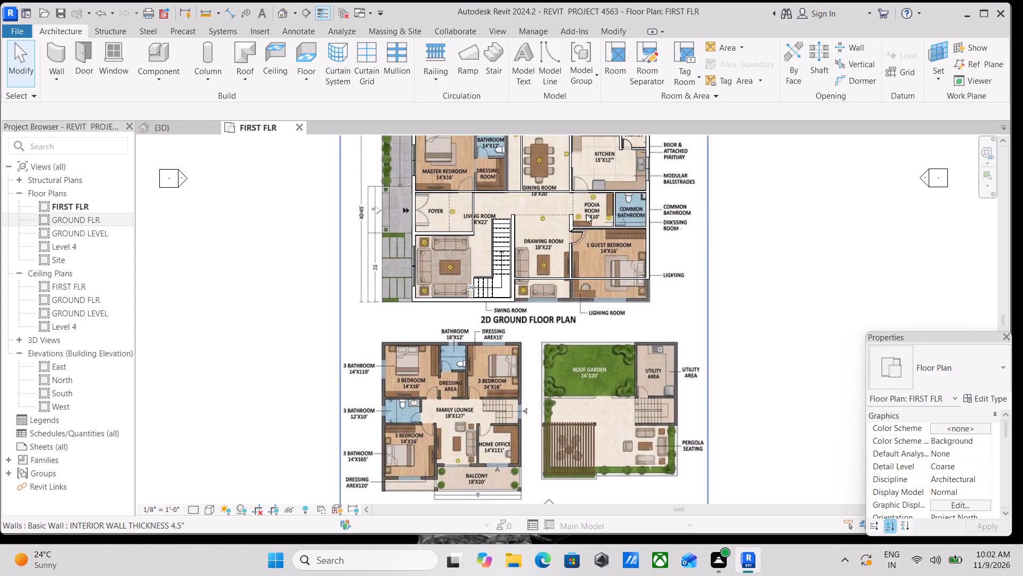
pyautogui.scroll(4, 583, 204)
pyautogui.moveTo(584, 271); pyautogui.dragTo(614, 285, button='middle')
pyautogui.scroll(1, 584, 271)
pyautogui.scroll(-2, 597, 218)
pyautogui.moveTo(597, 218); pyautogui.dragTo(602, 225, button='middle')
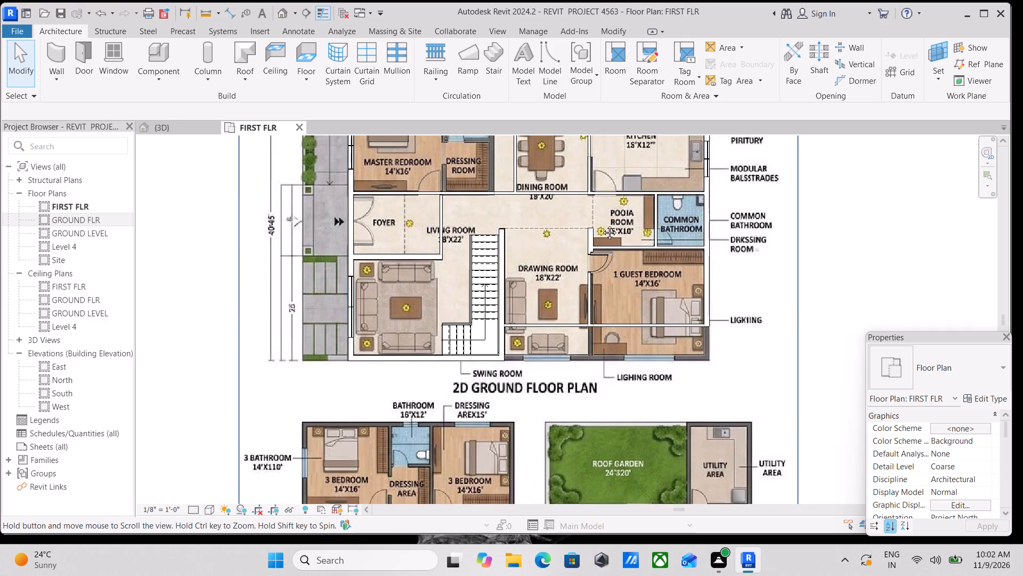
pyautogui.moveTo(602, 225); pyautogui.dragTo(612, 243, button='middle')
pyautogui.moveTo(577, 247); pyautogui.dragTo(594, 205, button='middle')
pyautogui.scroll(-2, 502, 193)
pyautogui.moveTo(502, 193); pyautogui.dragTo(518, 233, button='middle')
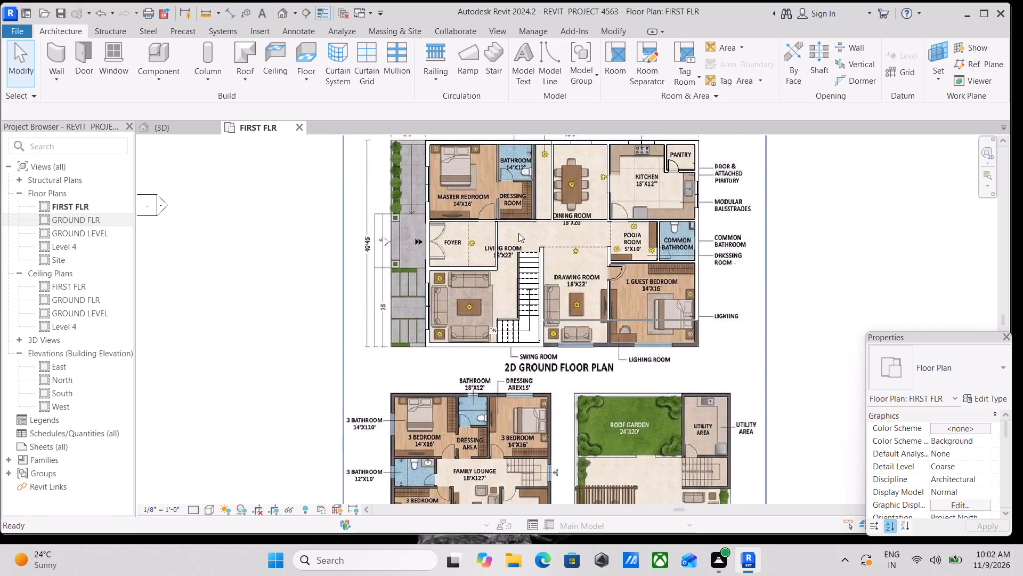
# Inspect the first-storey walls, the new guest bedroom door and the recessed south side in the 3D view.
pyautogui.click(172, 122)
pyautogui.scroll(-3, 370, 196)
pyautogui.scroll(1, 406, 182)
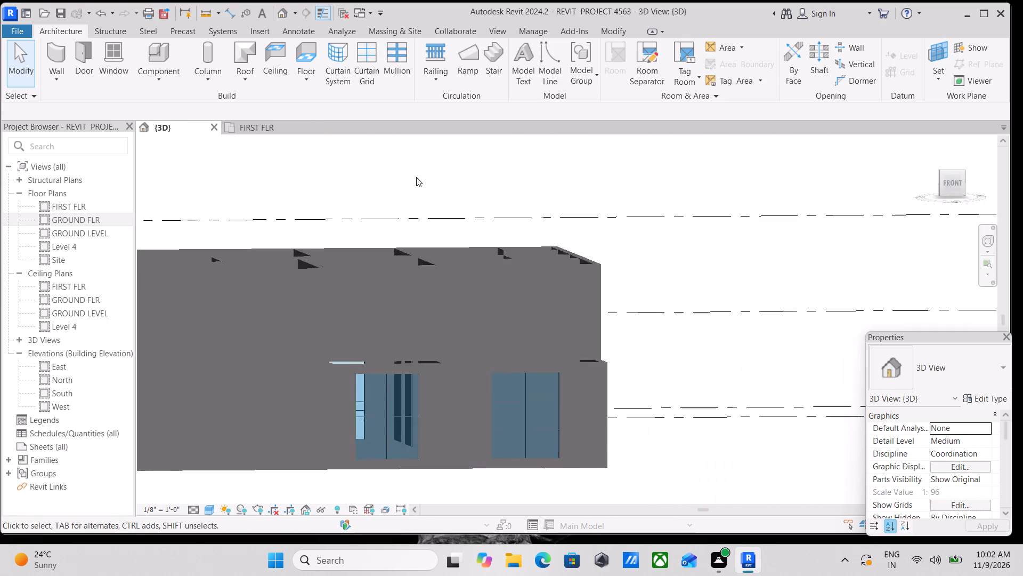
pyautogui.scroll(-1, 416, 177)
pyautogui.keyDown('shift'); pyautogui.moveTo(407, 219); pyautogui.dragTo(457, 327, button='middle'); pyautogui.keyUp('shift')
pyautogui.moveTo(378, 254); pyautogui.dragTo(441, 331, button='middle')
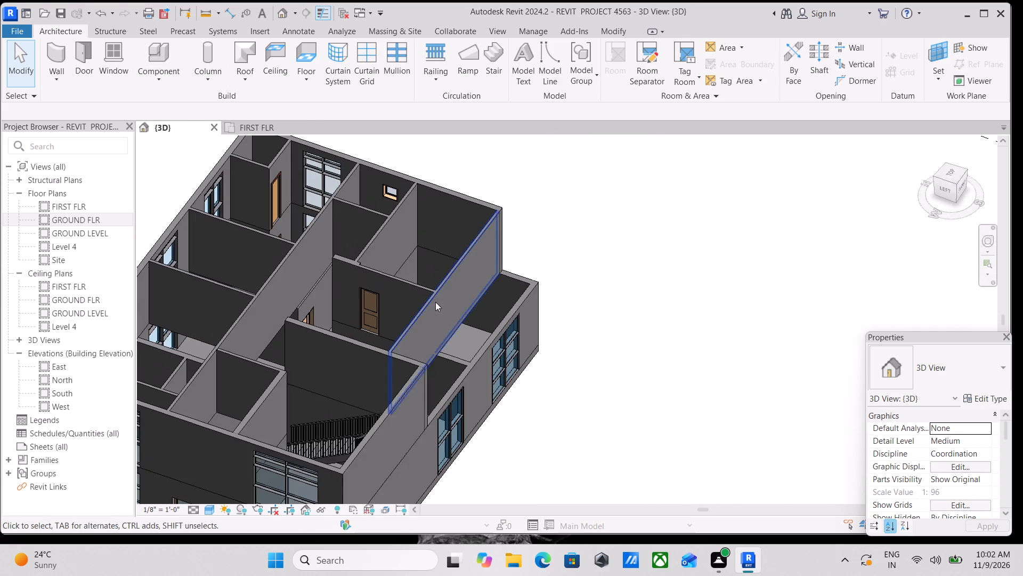
pyautogui.keyDown('shift'); pyautogui.moveTo(392, 340); pyautogui.dragTo(351, 355, button='middle'); pyautogui.keyUp('shift')
pyautogui.keyDown('shift'); pyautogui.moveTo(481, 161); pyautogui.dragTo(318, 257, button='middle'); pyautogui.keyUp('shift')
pyautogui.keyDown('shift'); pyautogui.scroll(1, 318, 256); pyautogui.keyUp('shift')
pyautogui.moveTo(418, 153); pyautogui.dragTo(418, 163, button='middle')
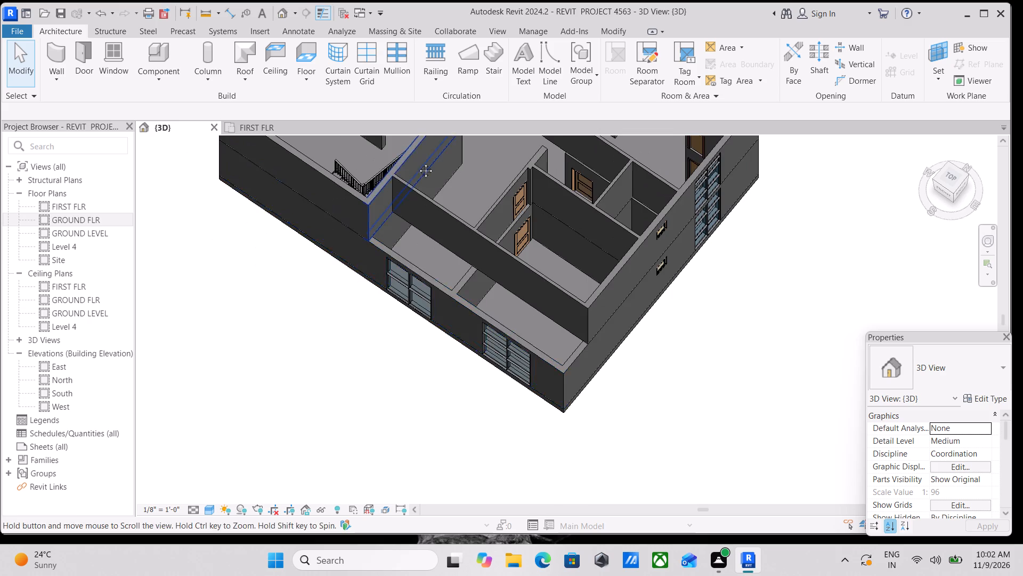
pyautogui.moveTo(418, 163); pyautogui.dragTo(356, 307, button='middle')
pyautogui.scroll(4, 356, 278)
pyautogui.scroll(-2, 346, 233)
pyautogui.moveTo(347, 235); pyautogui.dragTo(447, 251, button='middle')
pyautogui.keyDown('shift'); pyautogui.scroll(-1, 443, 258); pyautogui.keyUp('shift')
pyautogui.moveTo(432, 275); pyautogui.dragTo(519, 196, button='middle')
pyautogui.keyDown('shift'); pyautogui.scroll(1, 502, 196); pyautogui.keyUp('shift')
pyautogui.keyDown('shift'); pyautogui.scroll(-2, 430, 200); pyautogui.keyUp('shift')
pyautogui.keyDown('shift'); pyautogui.moveTo(429, 195); pyautogui.dragTo(459, 118, button='middle'); pyautogui.keyUp('shift')
pyautogui.keyDown('shift'); pyautogui.scroll(1, 459, 118); pyautogui.keyUp('shift')
pyautogui.scroll(-2, 351, 236)
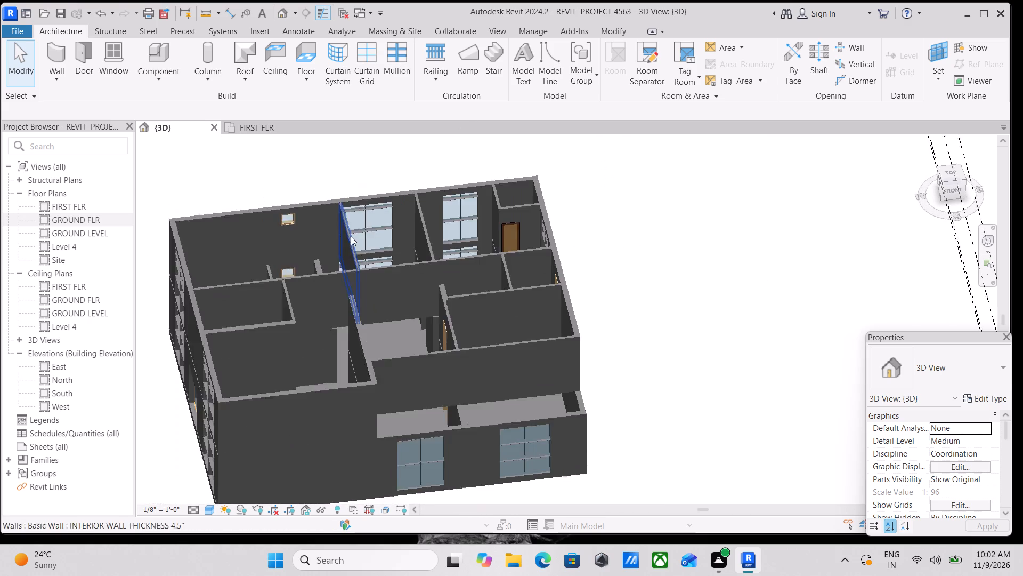
pyautogui.moveTo(352, 233); pyautogui.dragTo(454, 105, button='middle')
pyautogui.scroll(4, 418, 218)
pyautogui.moveTo(449, 214); pyautogui.dragTo(393, 236, button='middle')
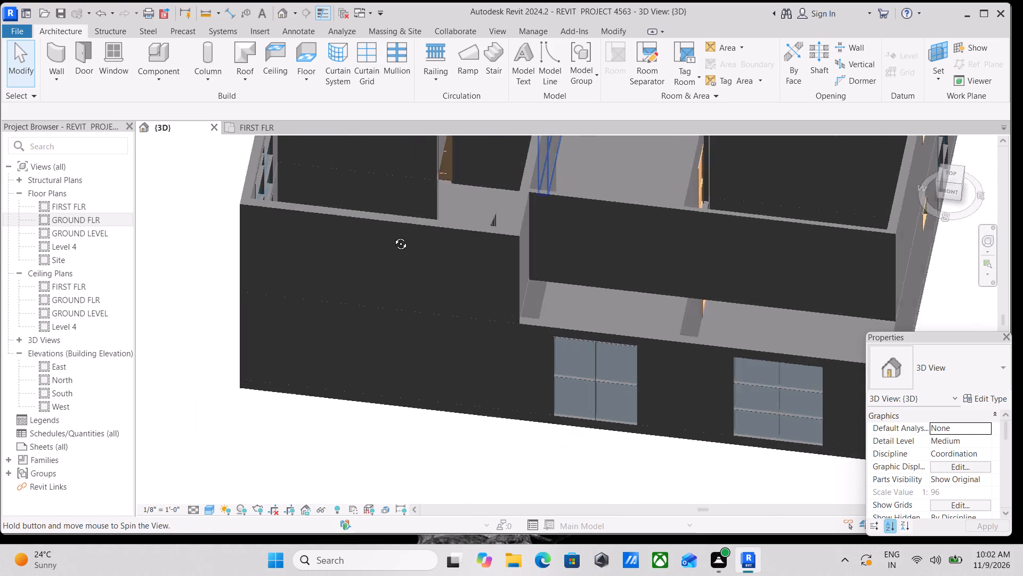
pyautogui.moveTo(393, 236); pyautogui.dragTo(375, 234, button='middle')
pyautogui.scroll(1, 409, 201)
pyautogui.scroll(-7, 452, 161)
pyautogui.moveTo(452, 166); pyautogui.dragTo(450, 210, button='middle')
pyautogui.scroll(1, 450, 210)
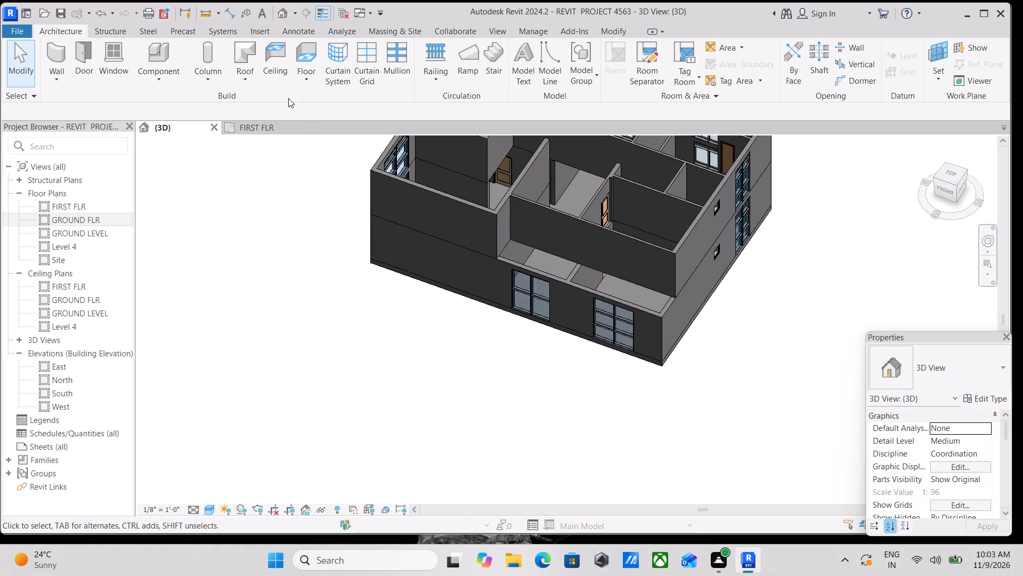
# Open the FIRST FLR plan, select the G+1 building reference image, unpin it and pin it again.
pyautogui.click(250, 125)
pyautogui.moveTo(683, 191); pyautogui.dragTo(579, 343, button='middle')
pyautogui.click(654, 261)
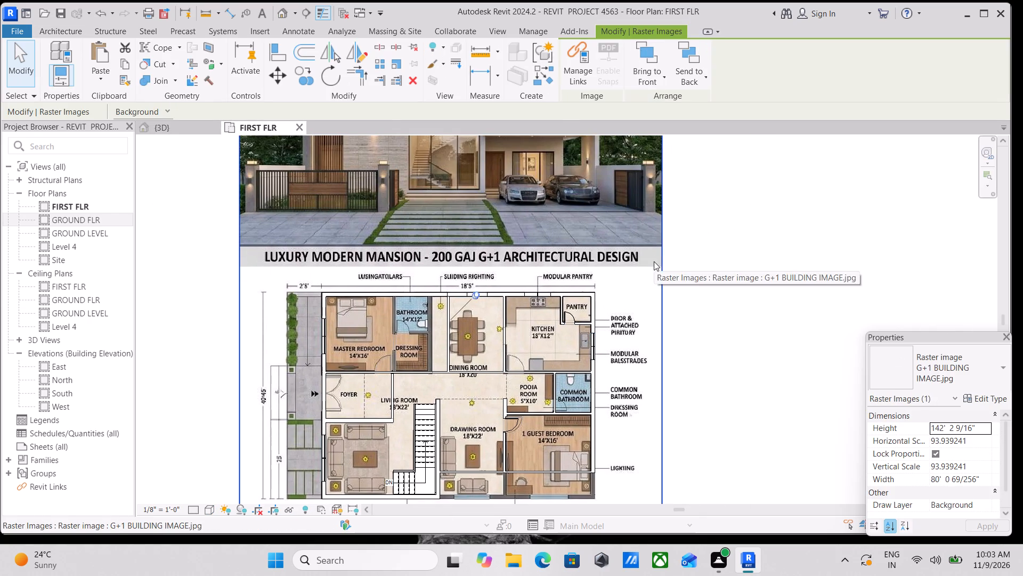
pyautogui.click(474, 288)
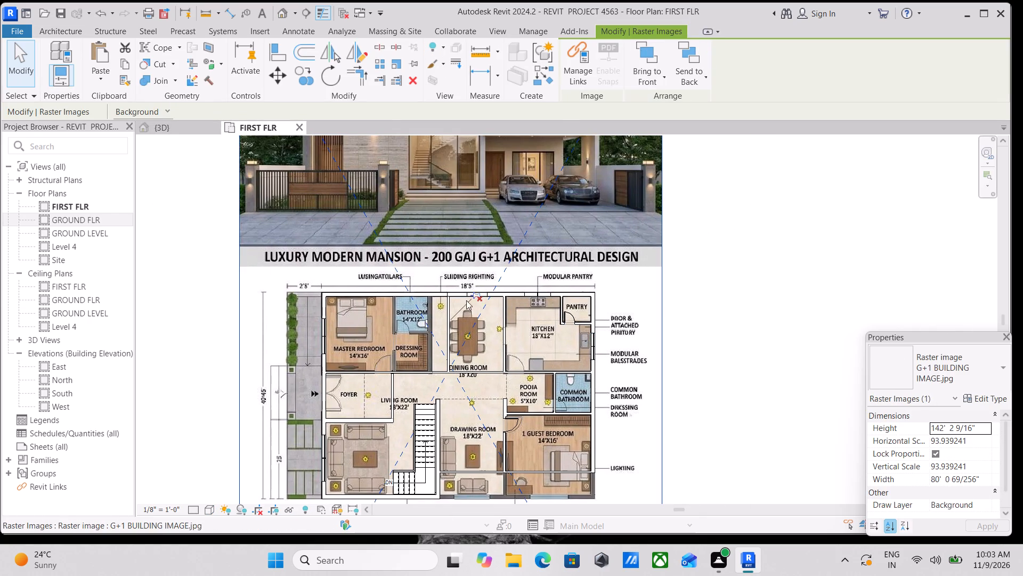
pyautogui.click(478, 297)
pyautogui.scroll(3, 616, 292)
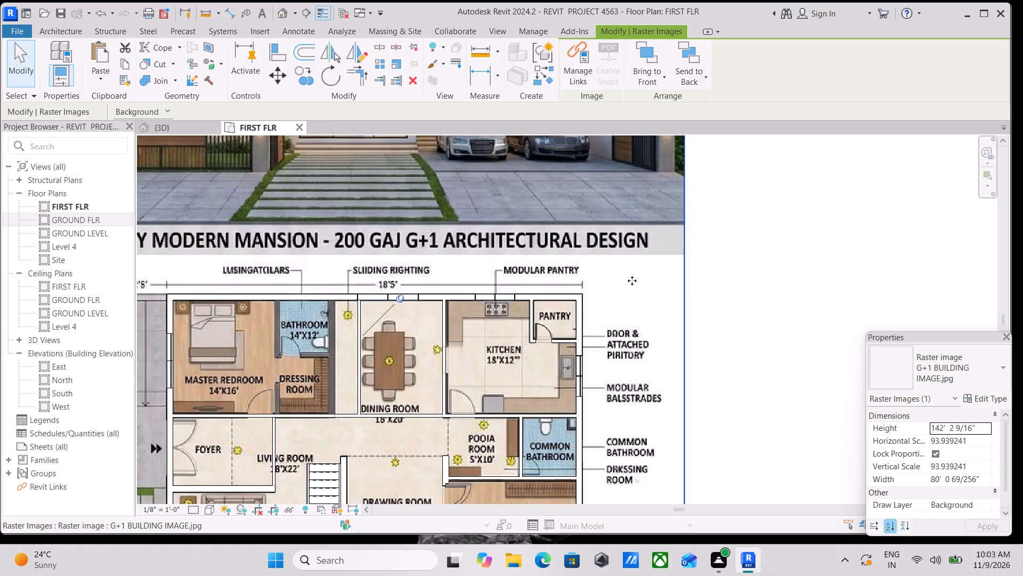
# Examine the front rendering and ground-floor plan on the reference image against the modelled first-storey walls, especially around the bedroom, dining room and kitchen.
pyautogui.scroll(-9, 636, 278)
pyautogui.scroll(-3, 679, 261)
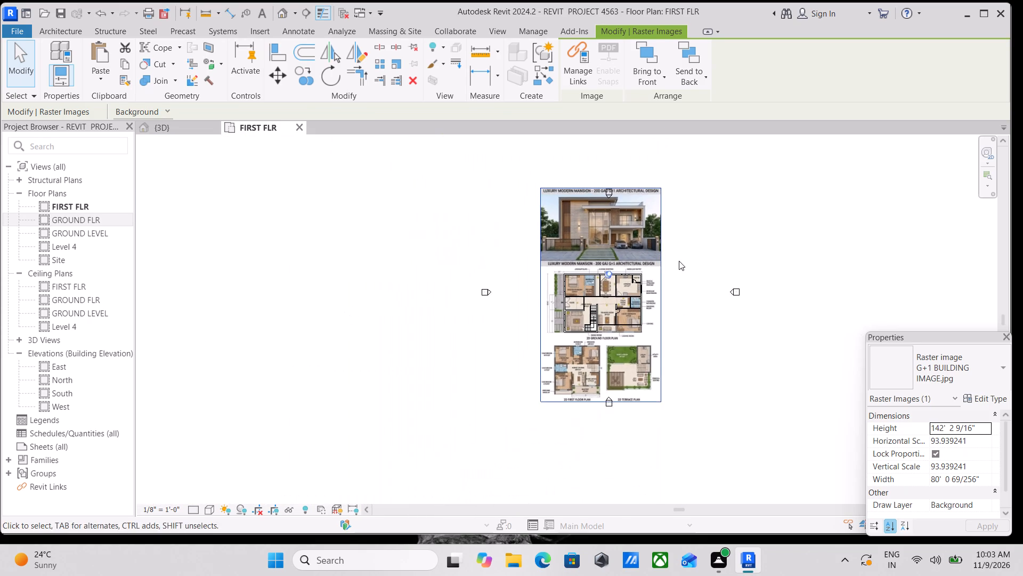
pyautogui.moveTo(679, 261); pyautogui.dragTo(630, 308, button='middle')
pyautogui.scroll(1, 626, 310)
pyautogui.scroll(4, 619, 237)
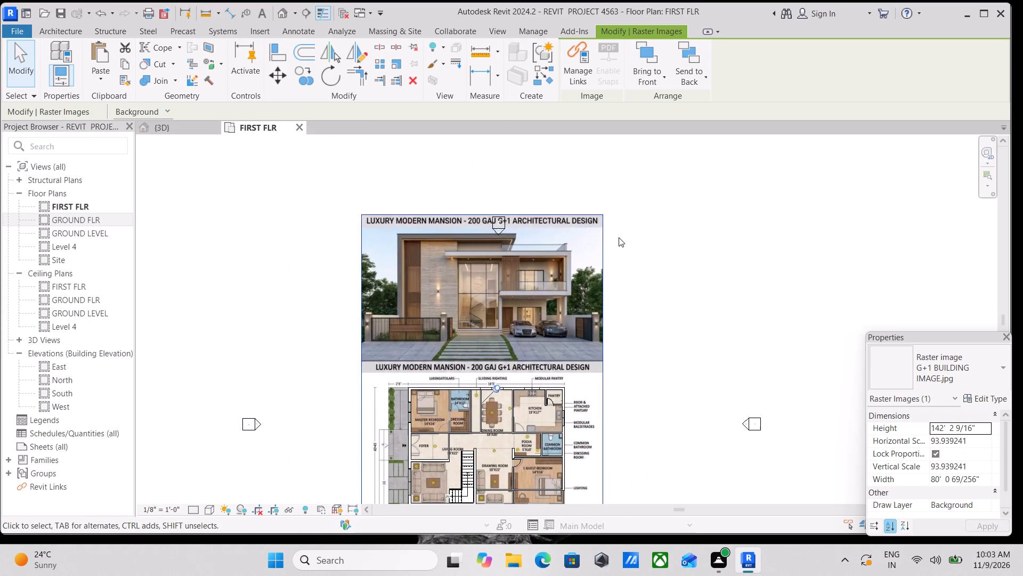
pyautogui.scroll(4, 600, 227)
pyautogui.scroll(-3, 557, 236)
pyautogui.moveTo(549, 235); pyautogui.dragTo(556, 201, button='middle')
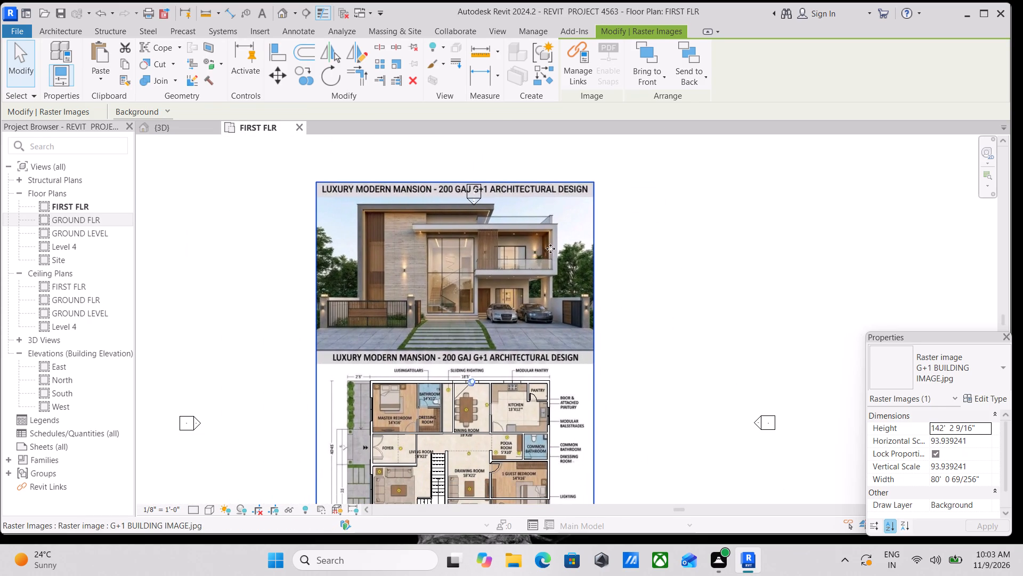
pyautogui.press('Escape')
pyautogui.moveTo(540, 281); pyautogui.dragTo(570, 203, button='middle')
pyautogui.click(623, 266)
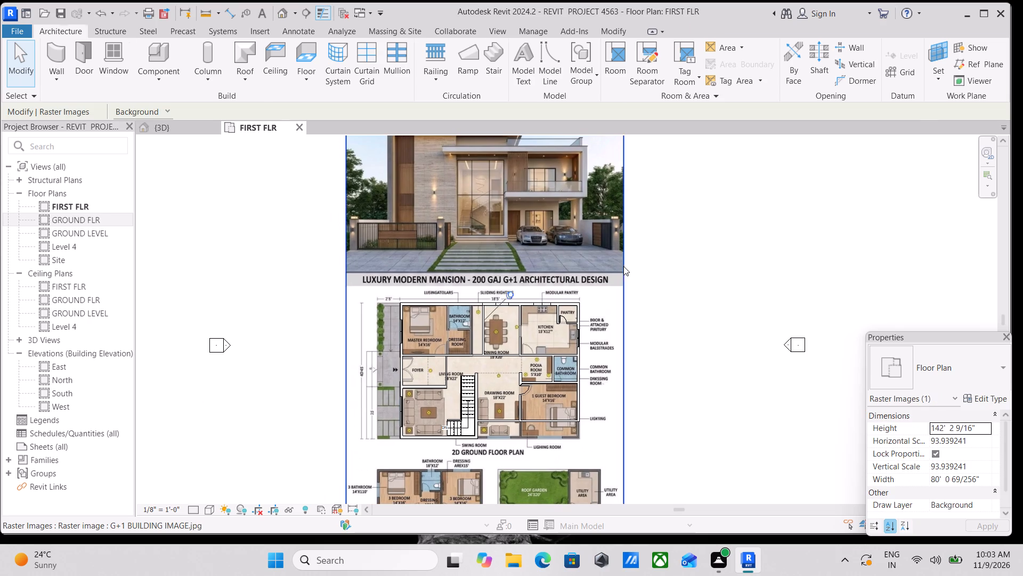
pyautogui.scroll(5, 514, 307)
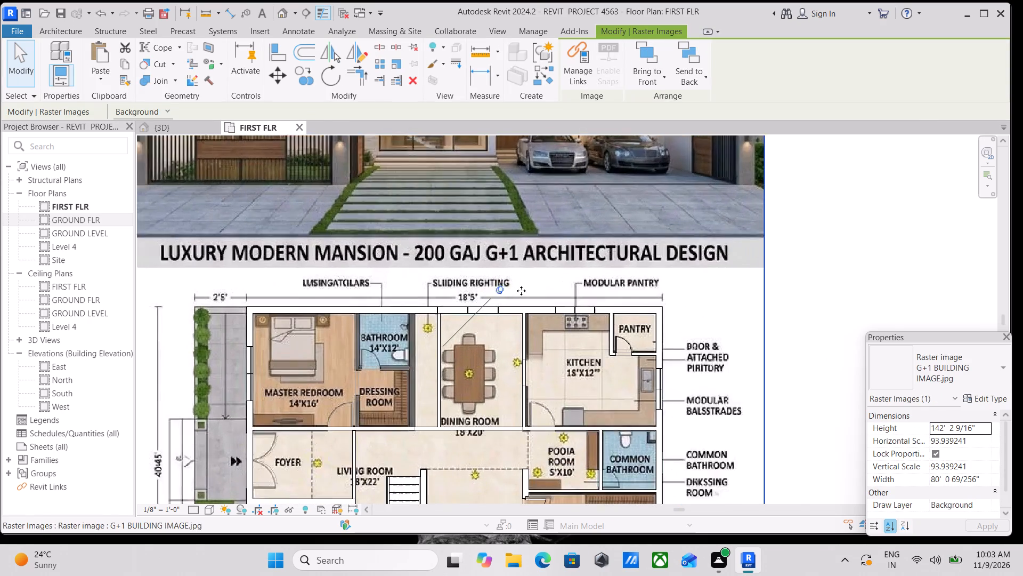
pyautogui.scroll(7, 521, 291)
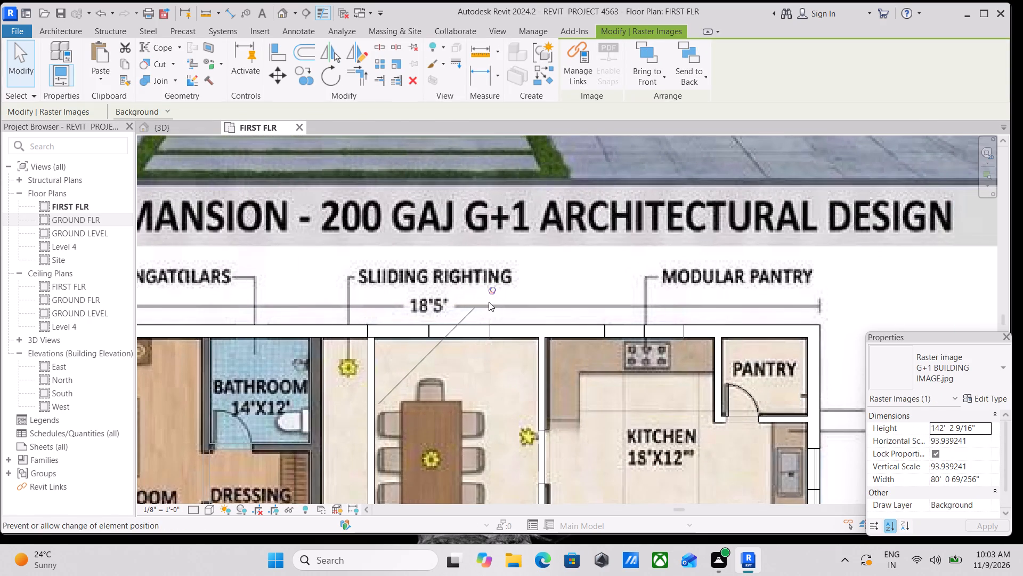
pyautogui.press('Escape')
pyautogui.scroll(-10, 511, 281)
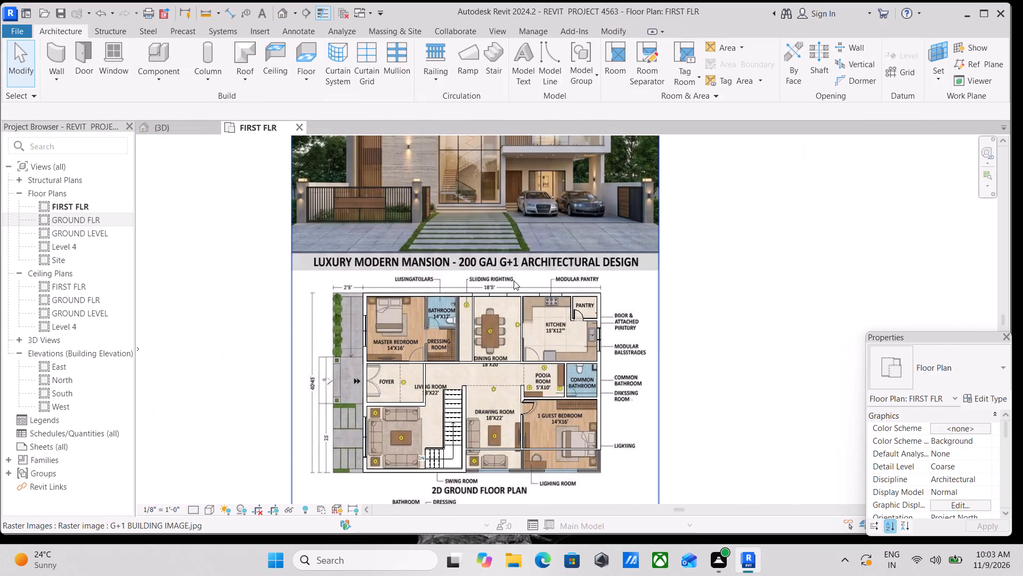
pyautogui.moveTo(475, 292); pyautogui.dragTo(450, 303, button='middle')
pyautogui.scroll(1, 543, 299)
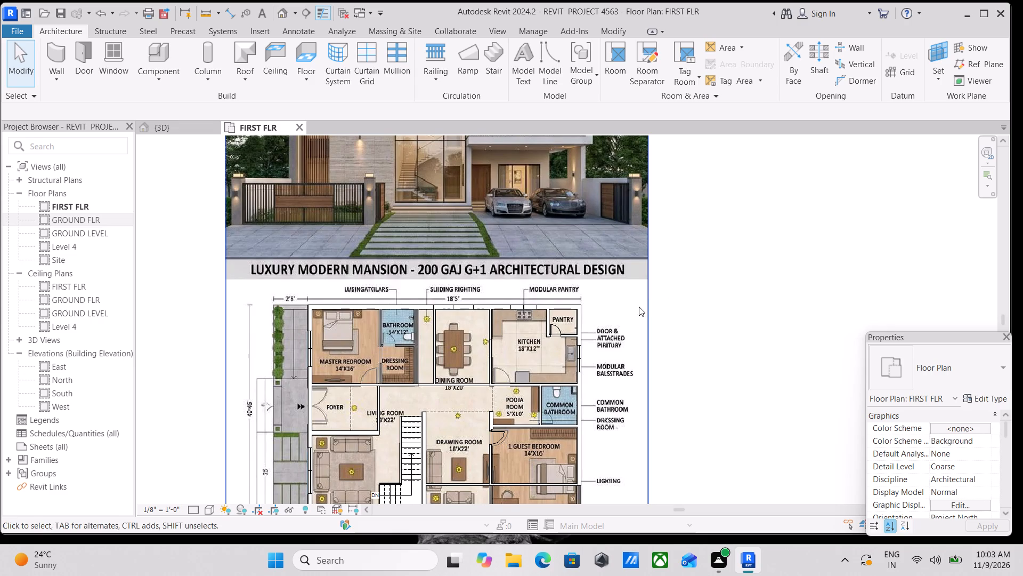
pyautogui.click(639, 307)
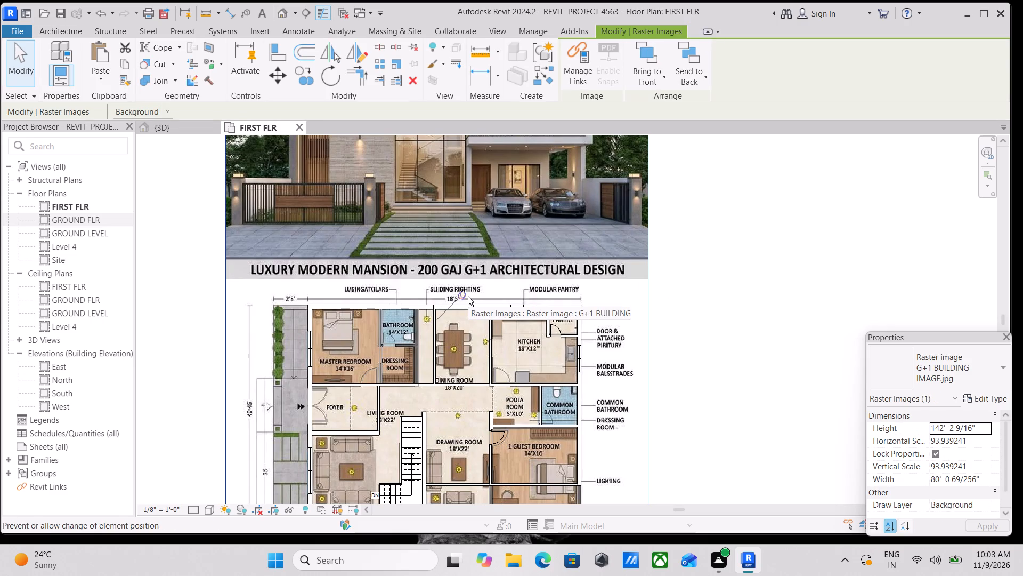
pyautogui.scroll(4, 307, 363)
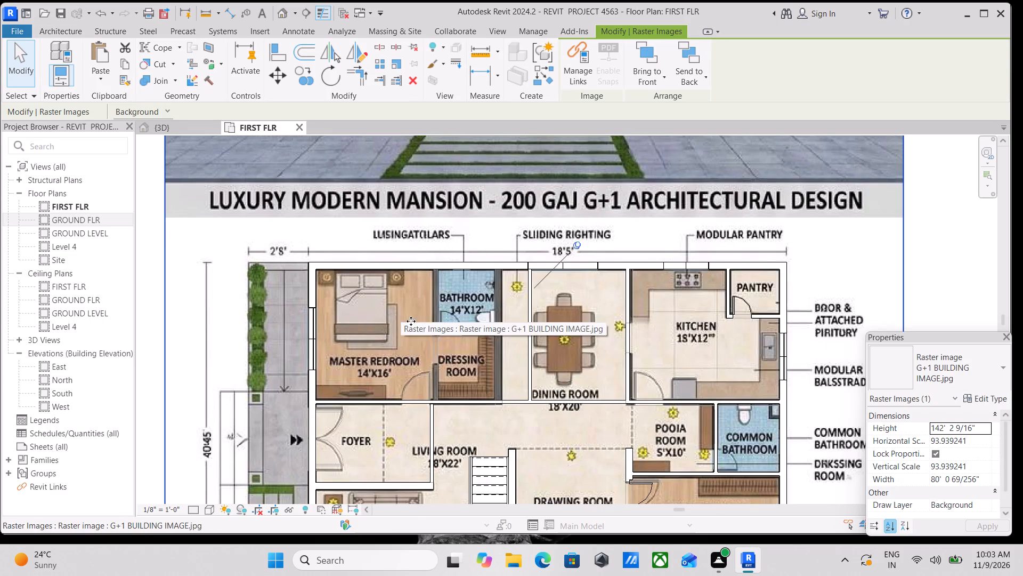
pyautogui.scroll(1, 509, 375)
pyautogui.press('Escape')
pyautogui.scroll(-2, 530, 351)
pyautogui.moveTo(530, 351); pyautogui.dragTo(529, 380, button='middle')
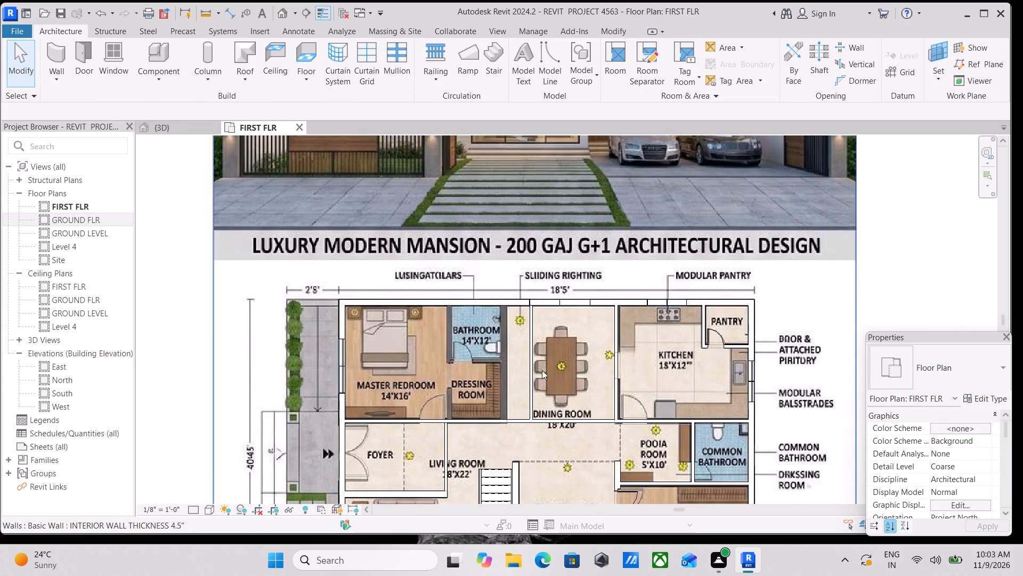
pyautogui.scroll(2, 545, 368)
pyautogui.scroll(-2, 542, 367)
pyautogui.moveTo(503, 375); pyautogui.dragTo(526, 349, button='middle')
pyautogui.scroll(2, 476, 411)
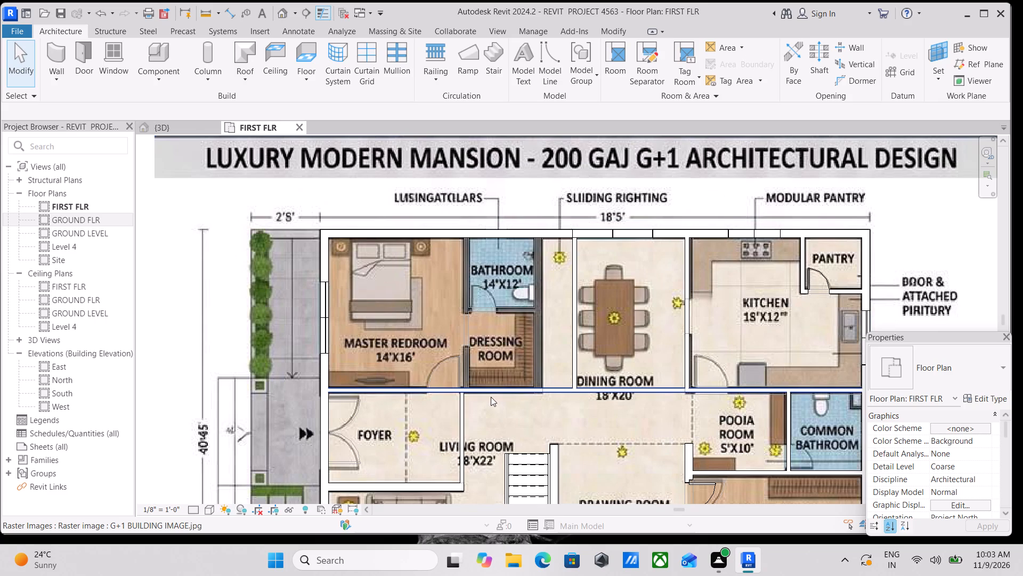
# Place a 30" x 80" Door-Interior-Single-2_Panel-Wood in the dressing room's south wall, 8'-0" west of the dining room's west partition, swinging into the living room.
pyautogui.press('d')
pyautogui.press('r')
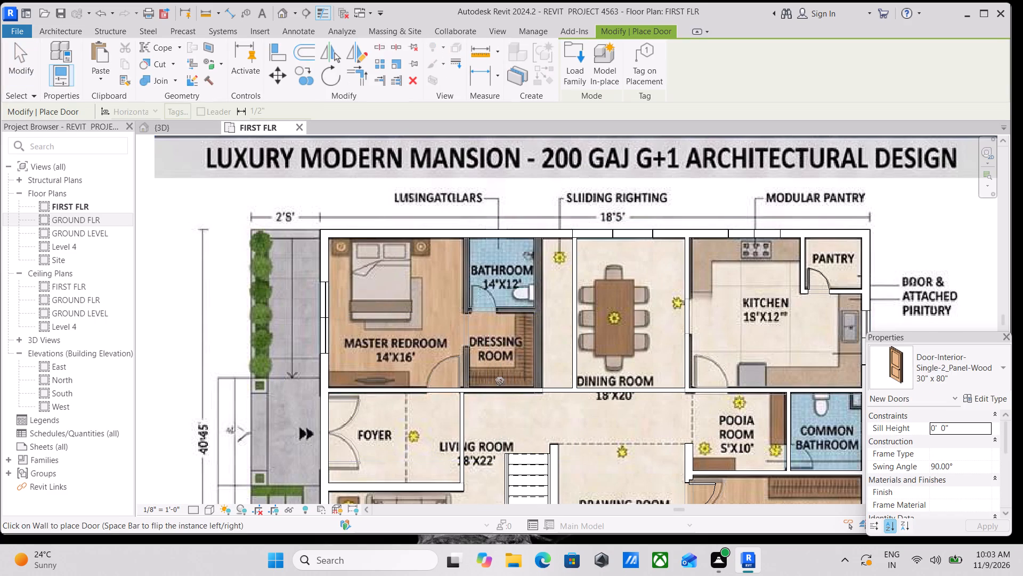
pyautogui.click(487, 398)
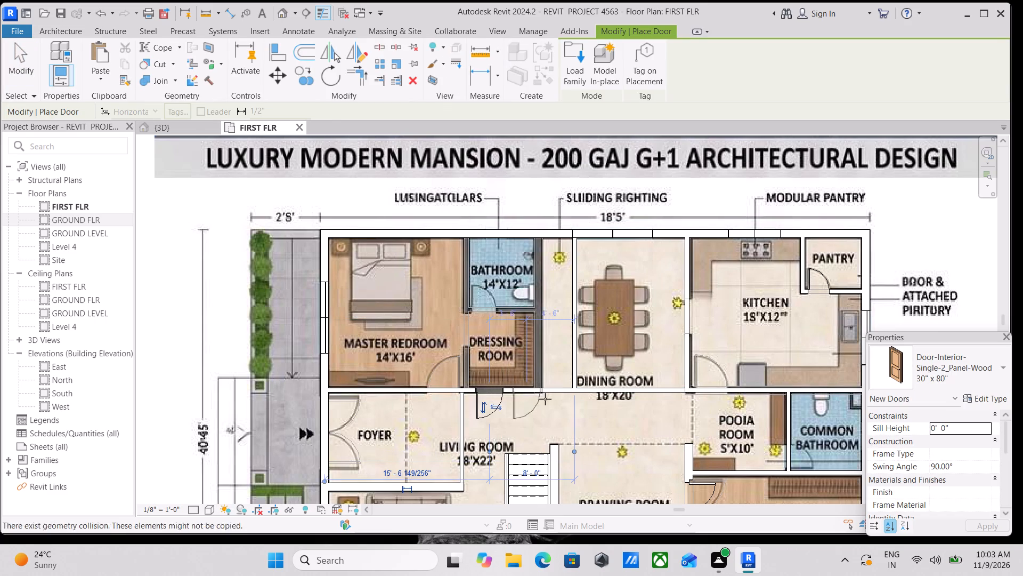
# Place a 30" x 80" Single-Flush door centred in the dining room's south wall, 5'-0" from each side partition, swinging into the dining room.
pyautogui.moveTo(549, 399); pyautogui.dragTo(437, 434, button='middle')
pyautogui.click(945, 369)
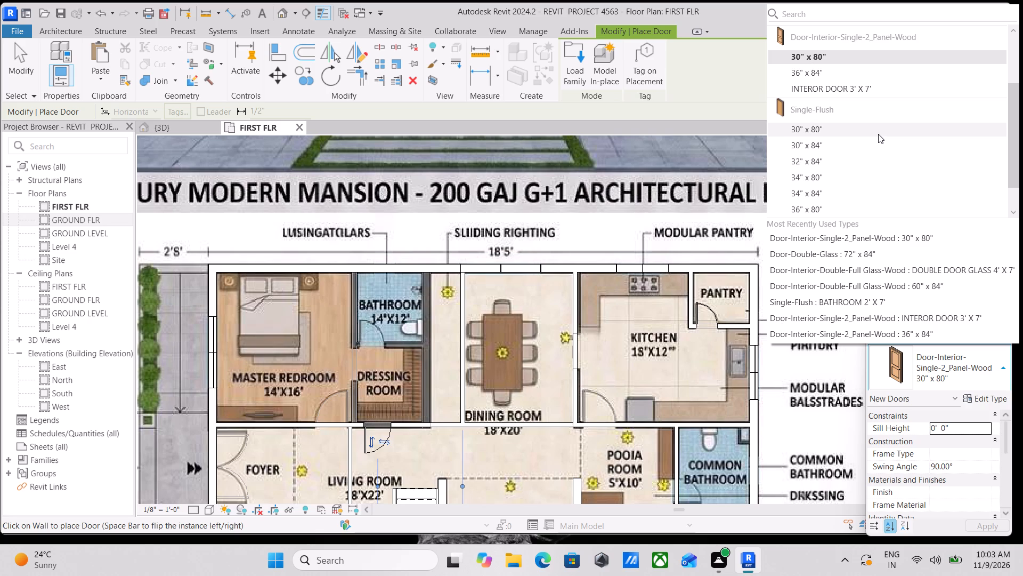
pyautogui.scroll(2, 874, 135)
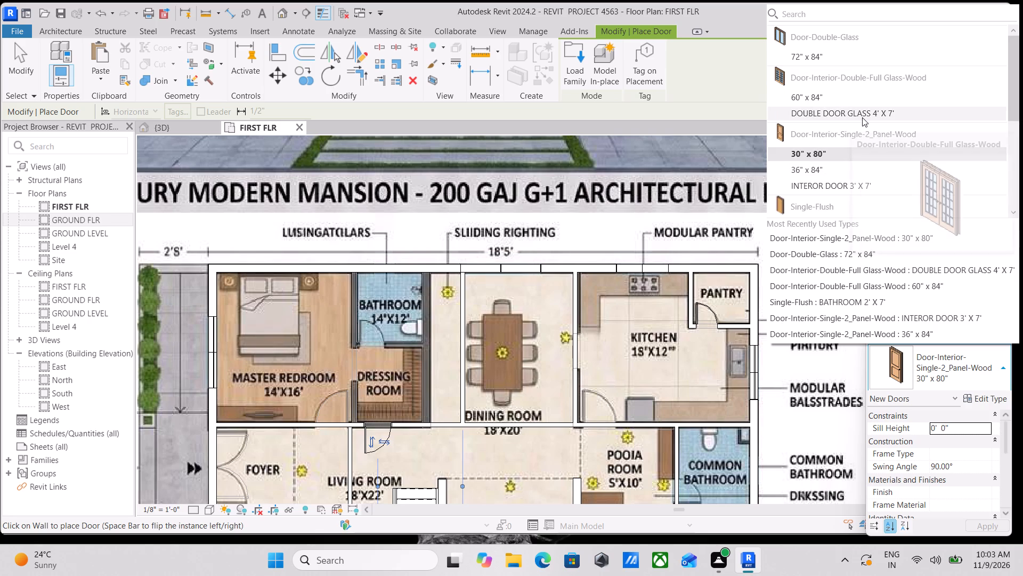
pyautogui.scroll(1, 862, 117)
pyautogui.scroll(-2, 862, 117)
pyautogui.scroll(2, 862, 129)
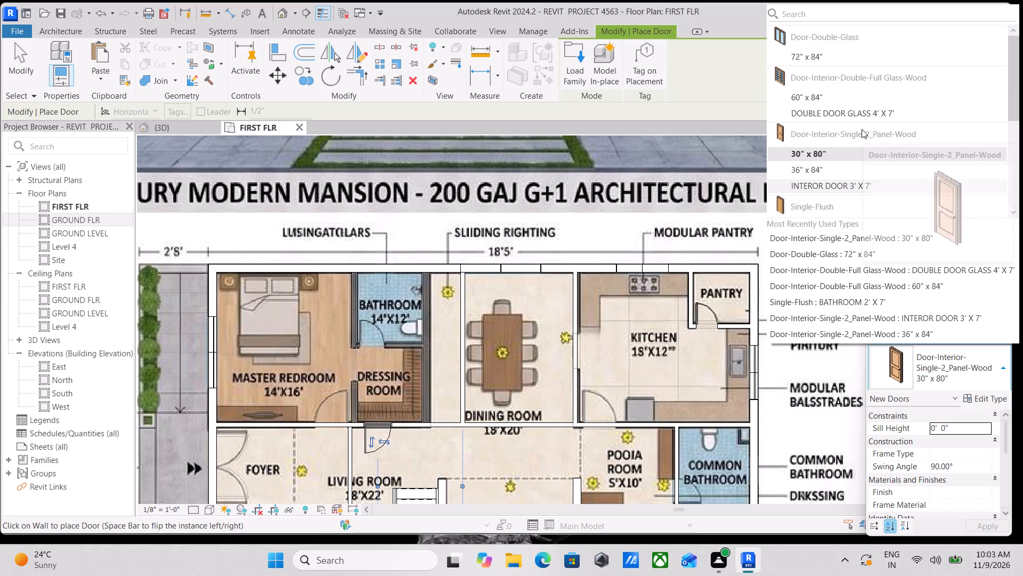
pyautogui.scroll(-1, 862, 129)
pyautogui.click(834, 158)
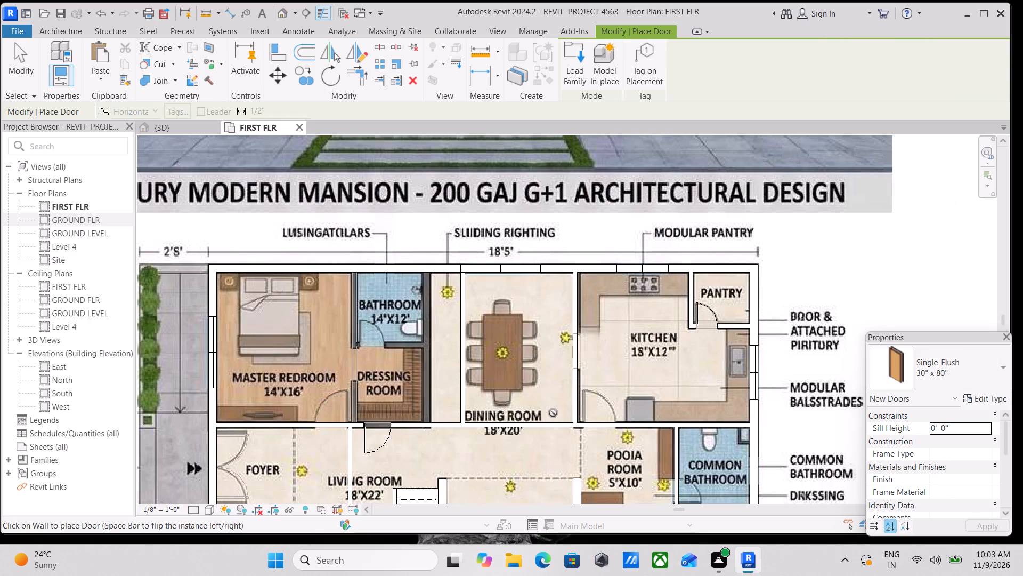
pyautogui.scroll(4, 539, 422)
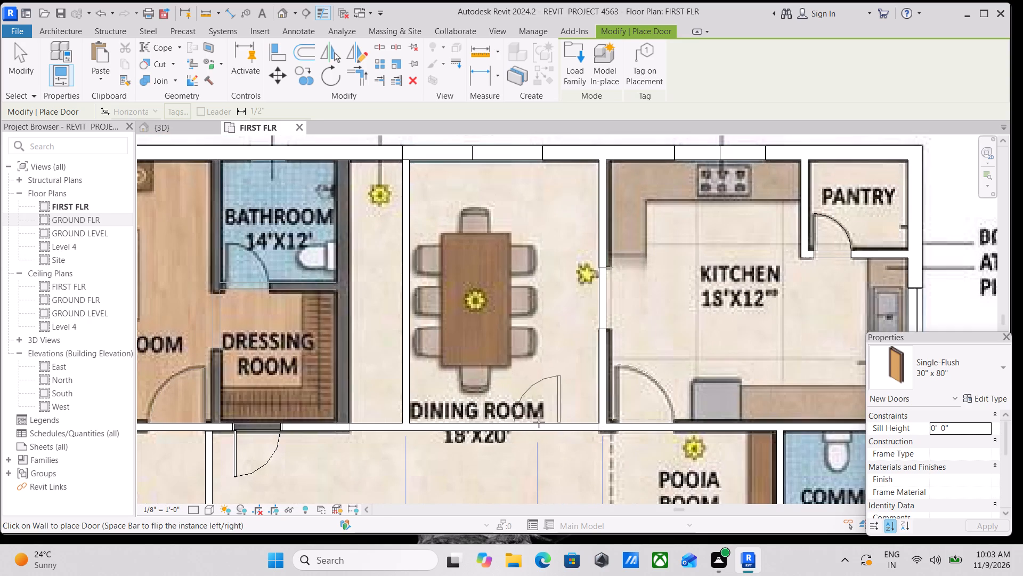
pyautogui.click(511, 422)
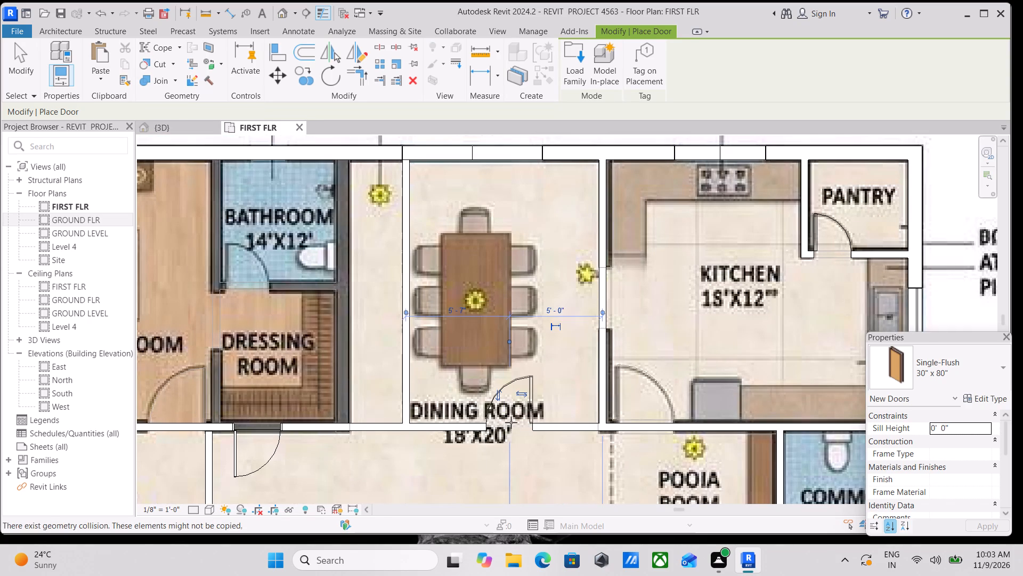
pyautogui.press('Escape')
pyautogui.scroll(-4, 513, 422)
pyautogui.moveTo(513, 421); pyautogui.dragTo(518, 415, button='middle')
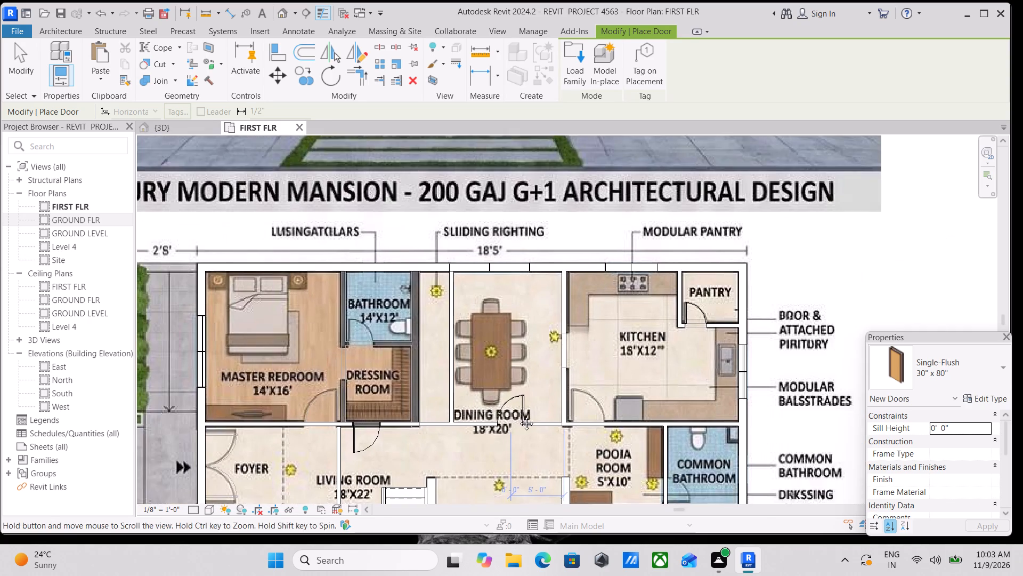
pyautogui.moveTo(518, 415); pyautogui.dragTo(575, 367, button='middle')
pyautogui.press('Escape')
pyautogui.press('Escape')
# Inspect the new door south of the dressing room and the door openings around the dining room, kitchen and pantry.
pyautogui.scroll(3, 417, 383)
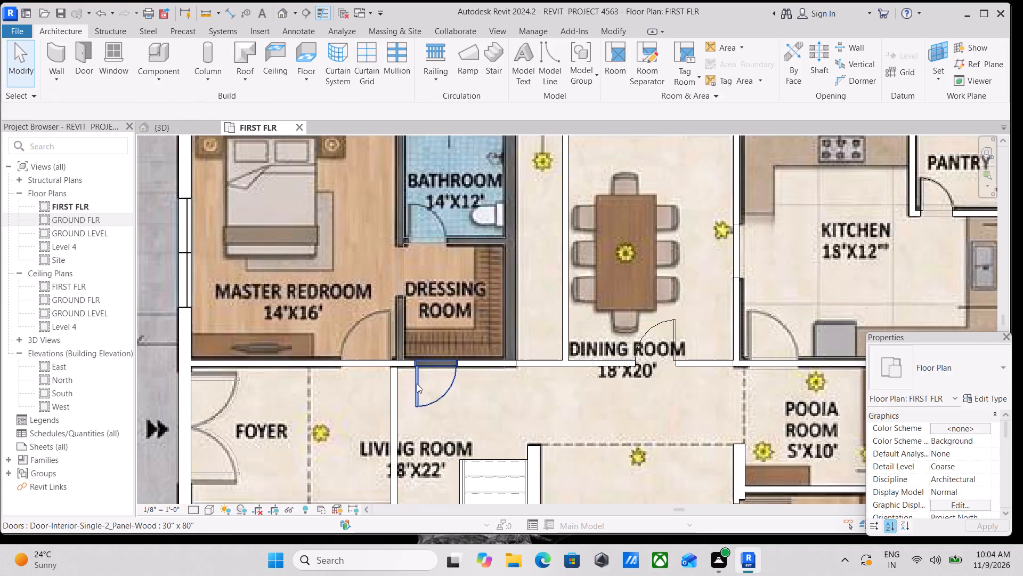
pyautogui.scroll(3, 413, 376)
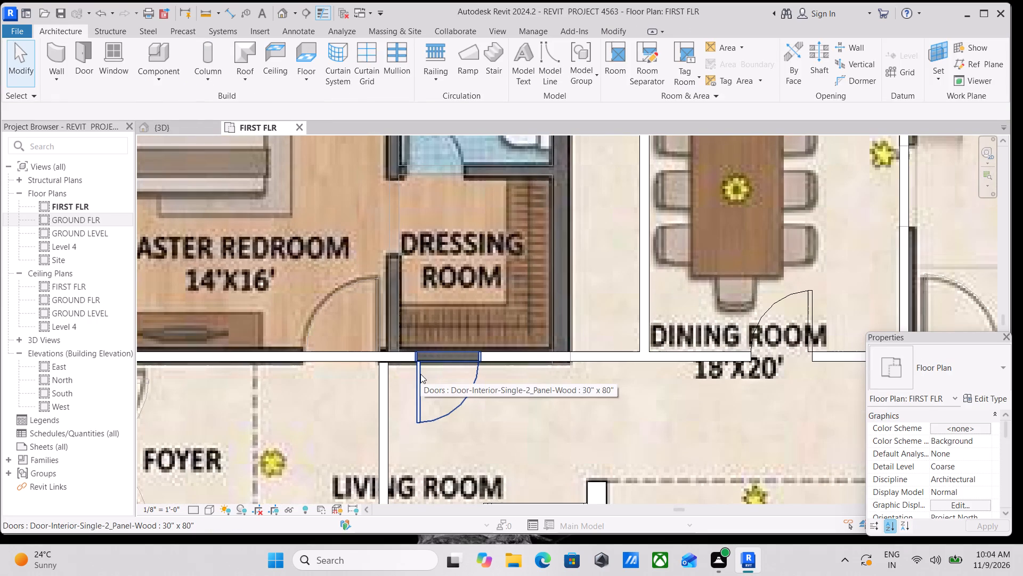
pyautogui.click(420, 373)
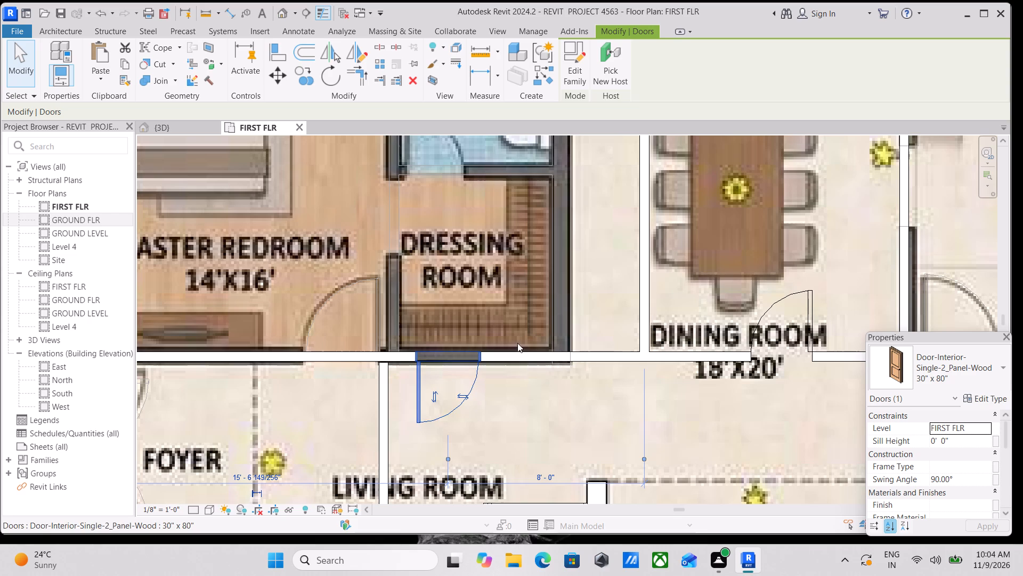
pyautogui.press('Escape')
pyautogui.scroll(-7, 517, 347)
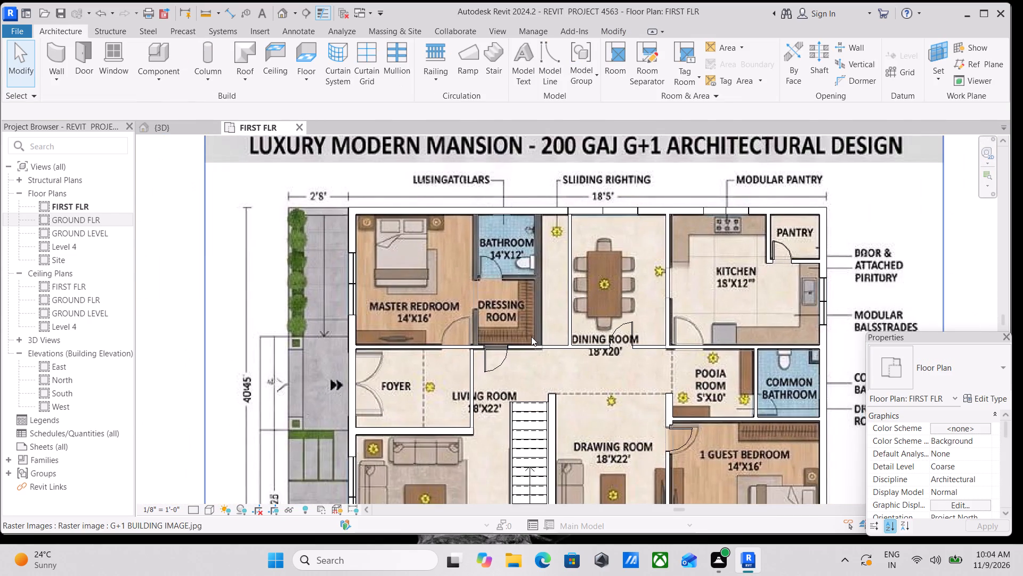
pyautogui.moveTo(531, 337); pyautogui.dragTo(523, 394, button='middle')
pyautogui.scroll(1, 523, 394)
pyautogui.moveTo(697, 366); pyautogui.dragTo(548, 376, button='middle')
pyautogui.scroll(4, 548, 376)
pyautogui.moveTo(670, 335); pyautogui.dragTo(562, 337, button='middle')
pyautogui.scroll(1, 616, 342)
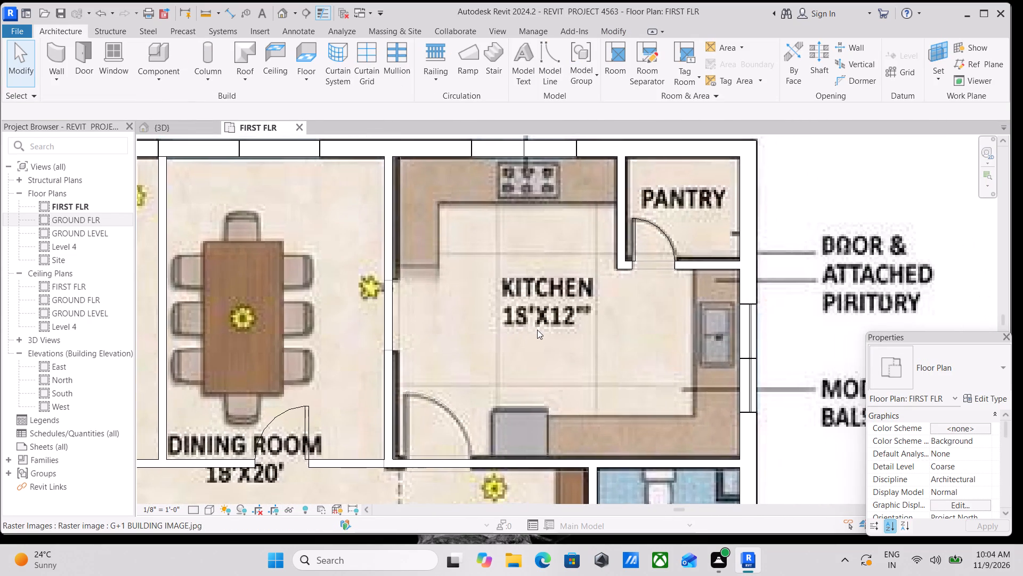
pyautogui.scroll(-7, 537, 330)
pyautogui.moveTo(525, 331); pyautogui.dragTo(543, 316, button='middle')
pyautogui.scroll(3, 643, 309)
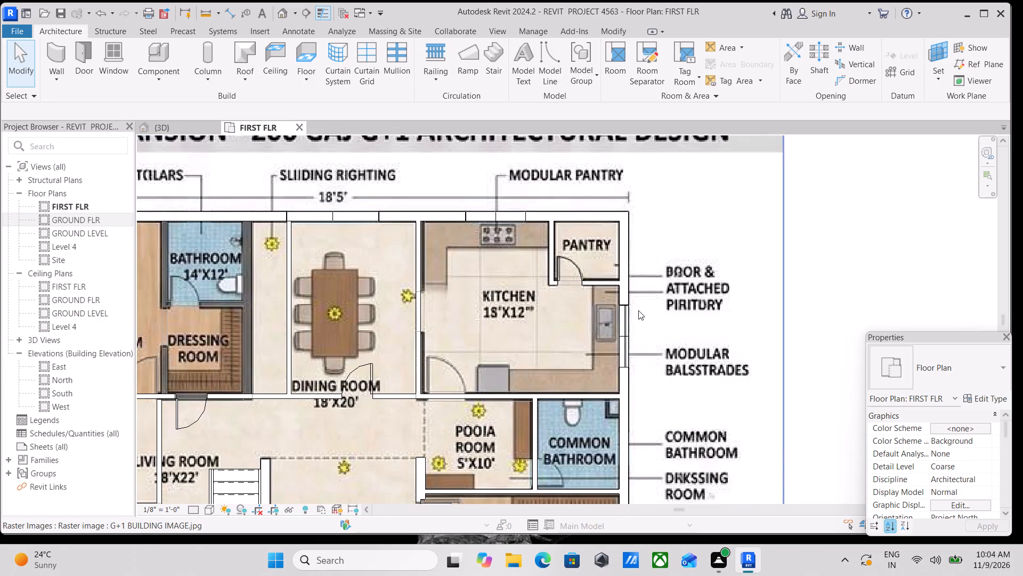
# Place a 36" x 84" Door-Interior-Single-2_Panel-Wood at the west end of the kitchen's south wall, hinged on its west side and swinging into the kitchen.
pyautogui.moveTo(454, 329); pyautogui.dragTo(517, 329, button='middle')
pyautogui.write('dr')
pyautogui.click(980, 365)
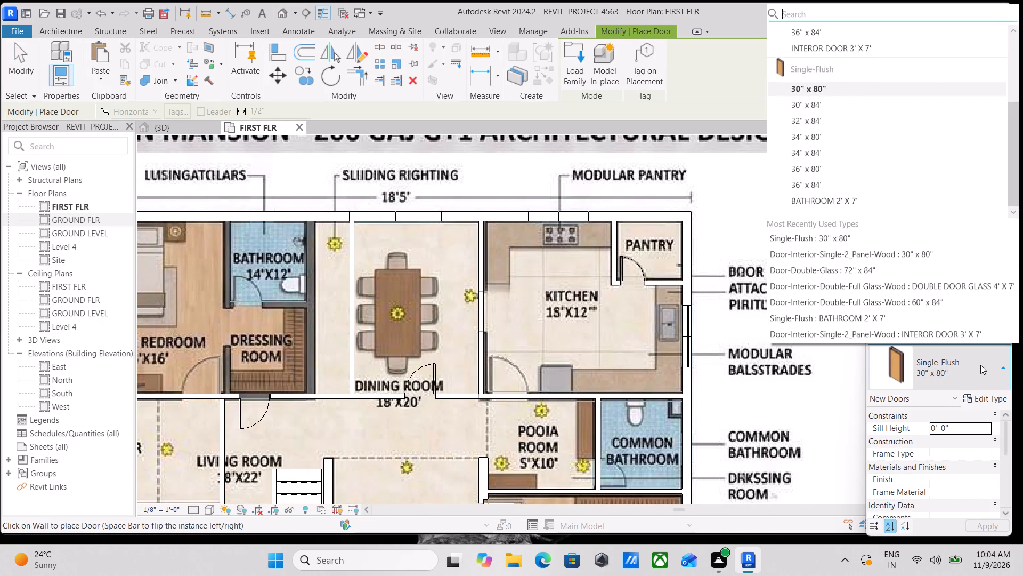
pyautogui.scroll(2, 822, 77)
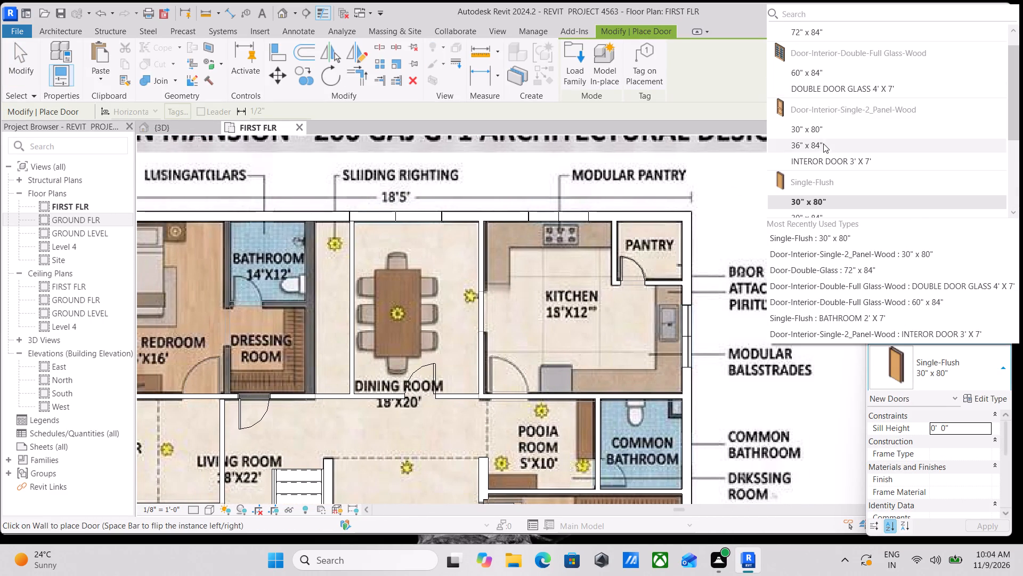
pyautogui.click(822, 147)
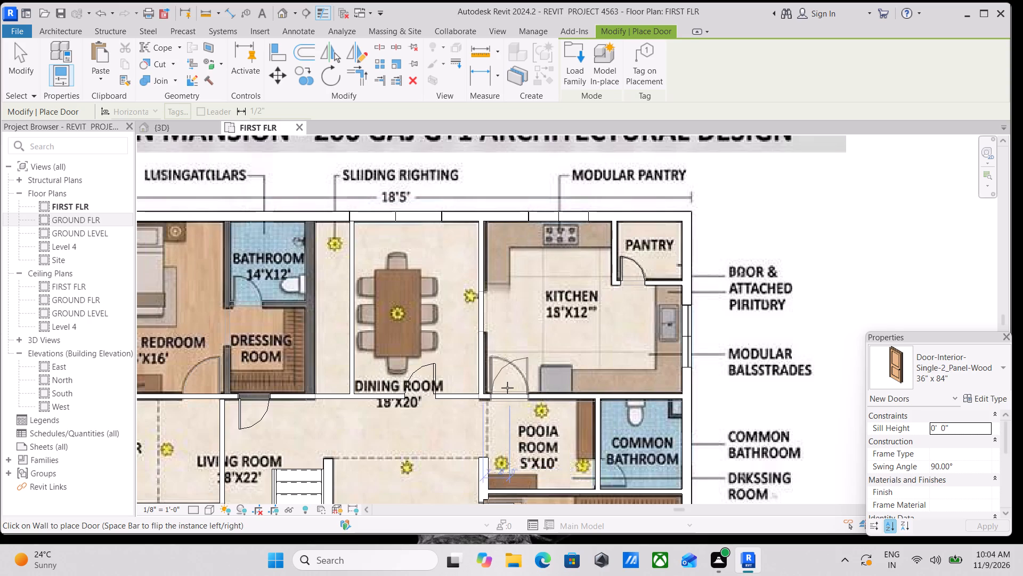
pyautogui.scroll(7, 507, 388)
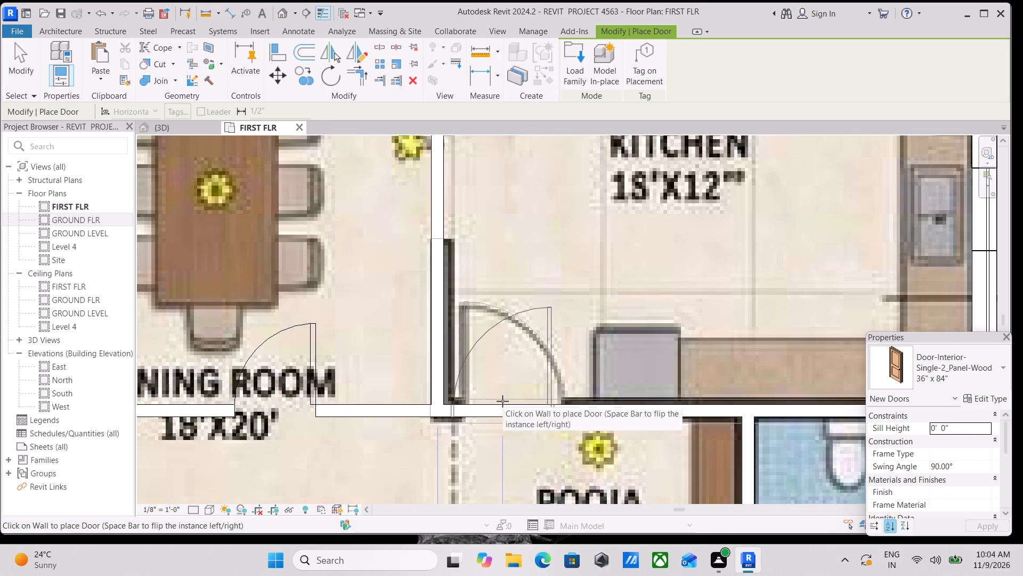
pyautogui.press('space')
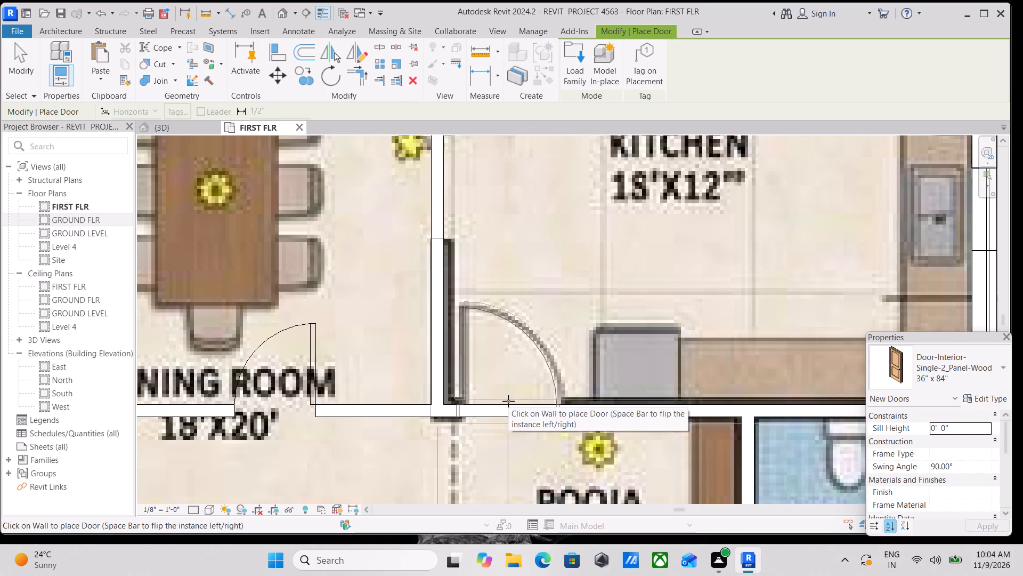
pyautogui.click(508, 401)
pyautogui.press('Escape')
pyautogui.scroll(-5, 517, 386)
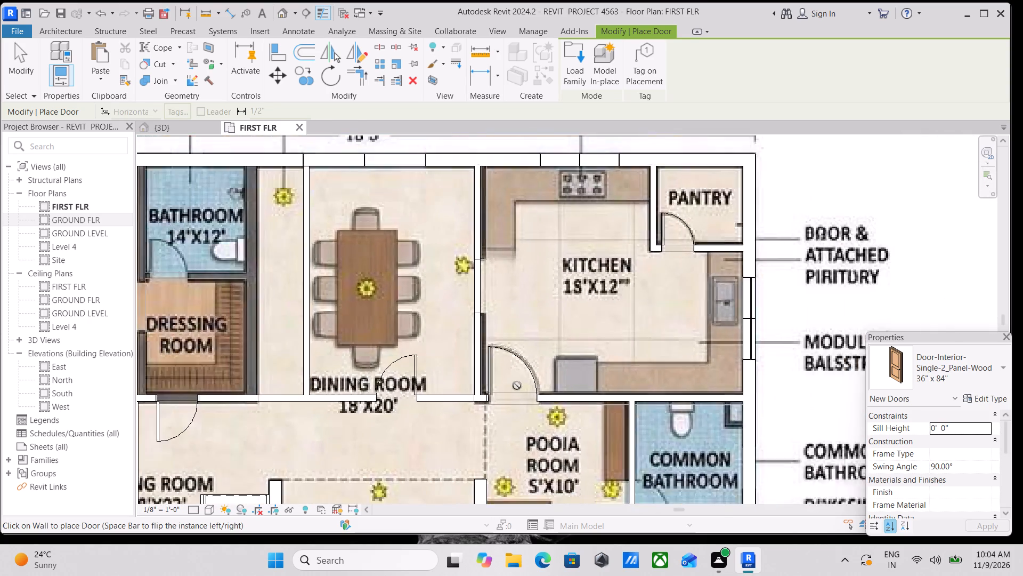
pyautogui.scroll(1, 517, 386)
pyautogui.scroll(-2, 517, 386)
pyautogui.moveTo(517, 386); pyautogui.dragTo(595, 308, button='middle')
pyautogui.scroll(1, 595, 307)
pyautogui.scroll(-4, 595, 307)
pyautogui.moveTo(595, 307); pyautogui.dragTo(561, 347, button='middle')
pyautogui.press('Escape')
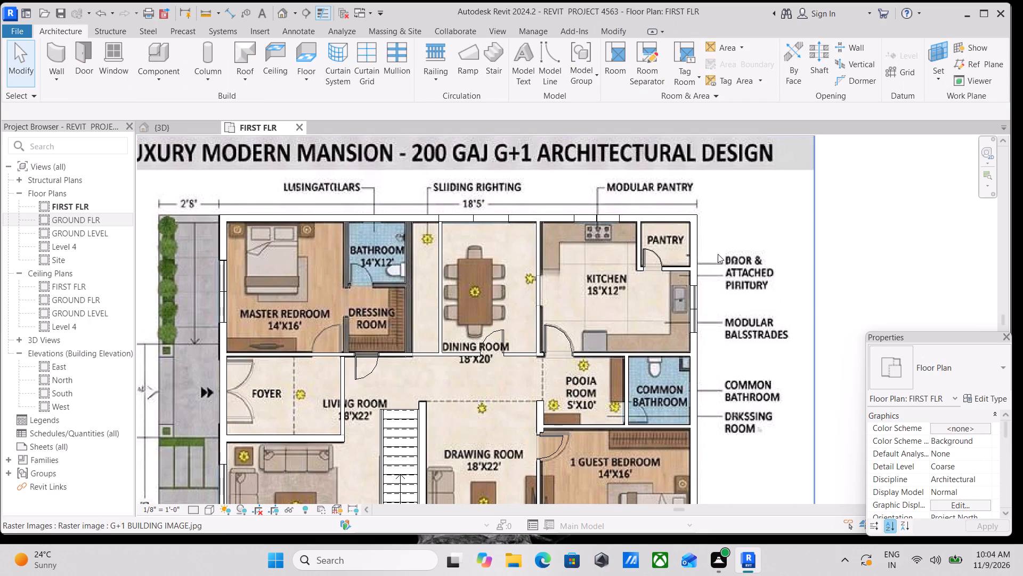
# Place a 30" x 80" Single-Flush door in the foyer's east wall, 2'-6" from the foyer's south wall, swinging into the foyer.
pyautogui.scroll(-3, 560, 295)
pyautogui.moveTo(563, 292); pyautogui.dragTo(661, 174, button='middle')
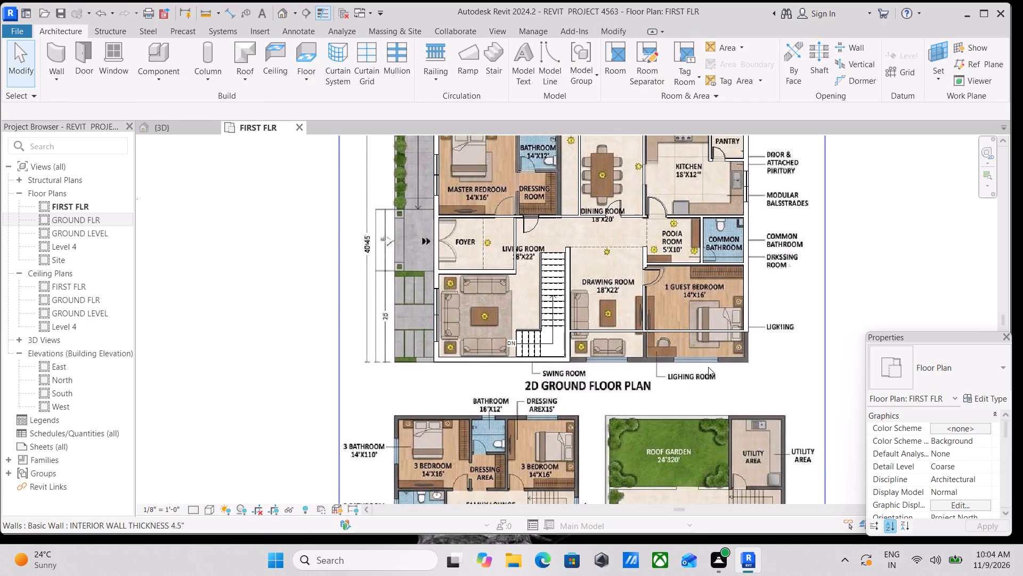
pyautogui.scroll(2, 683, 366)
pyautogui.scroll(4, 618, 316)
pyautogui.scroll(-2, 621, 313)
pyautogui.moveTo(621, 313); pyautogui.dragTo(641, 351, button='middle')
pyautogui.scroll(-3, 595, 300)
pyautogui.moveTo(595, 300); pyautogui.dragTo(619, 347, button='middle')
pyautogui.scroll(3, 469, 285)
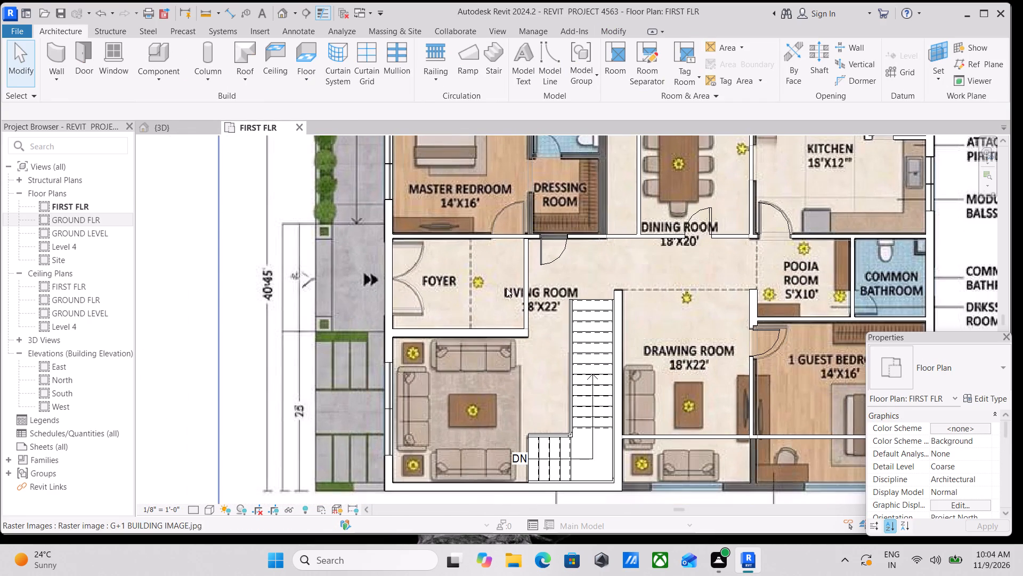
pyautogui.moveTo(550, 263); pyautogui.dragTo(559, 295, button='middle')
pyautogui.moveTo(487, 294); pyautogui.dragTo(516, 278, button='middle')
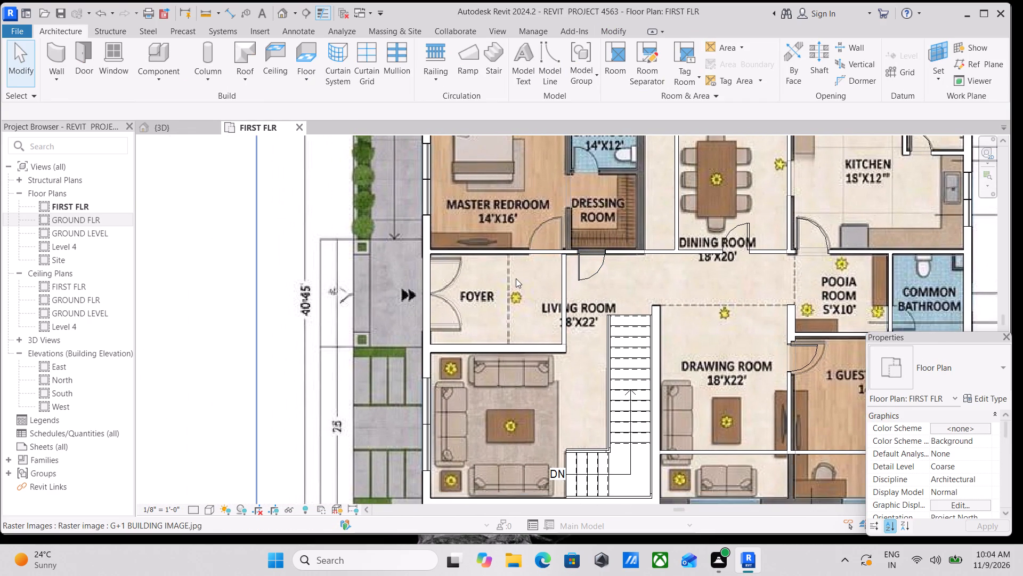
pyautogui.press('d')
pyautogui.press('r')
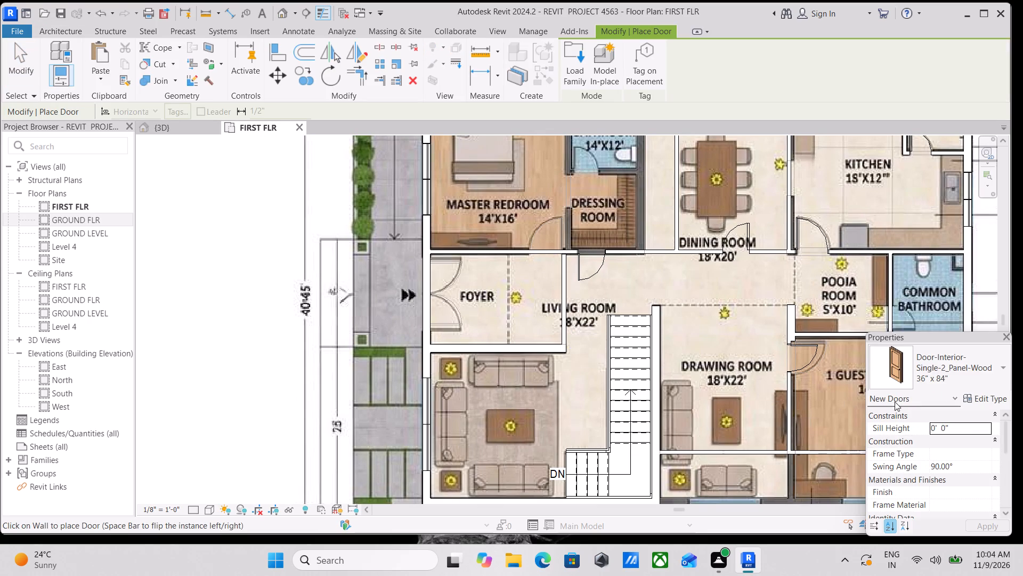
pyautogui.click(962, 375)
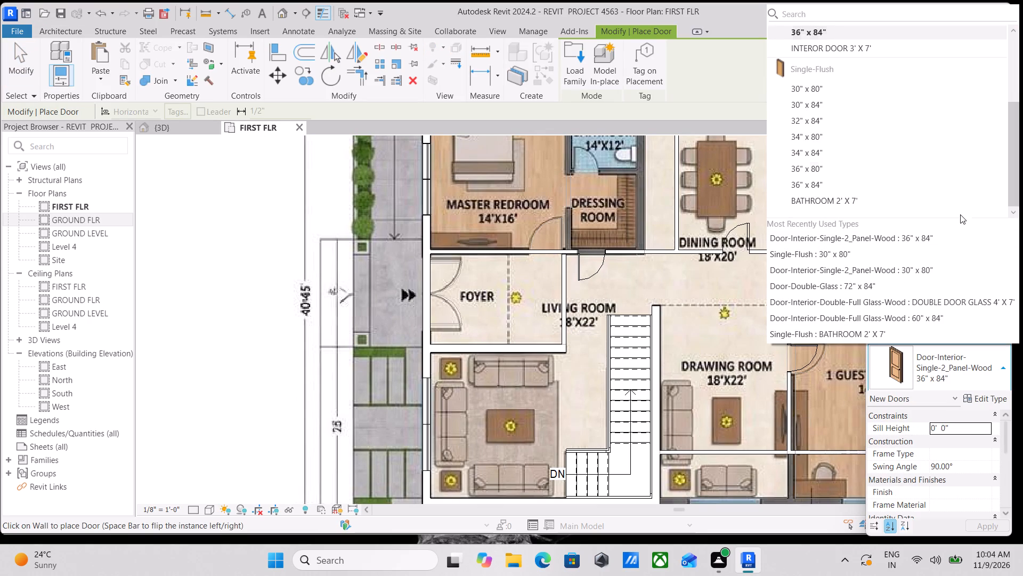
pyautogui.click(838, 87)
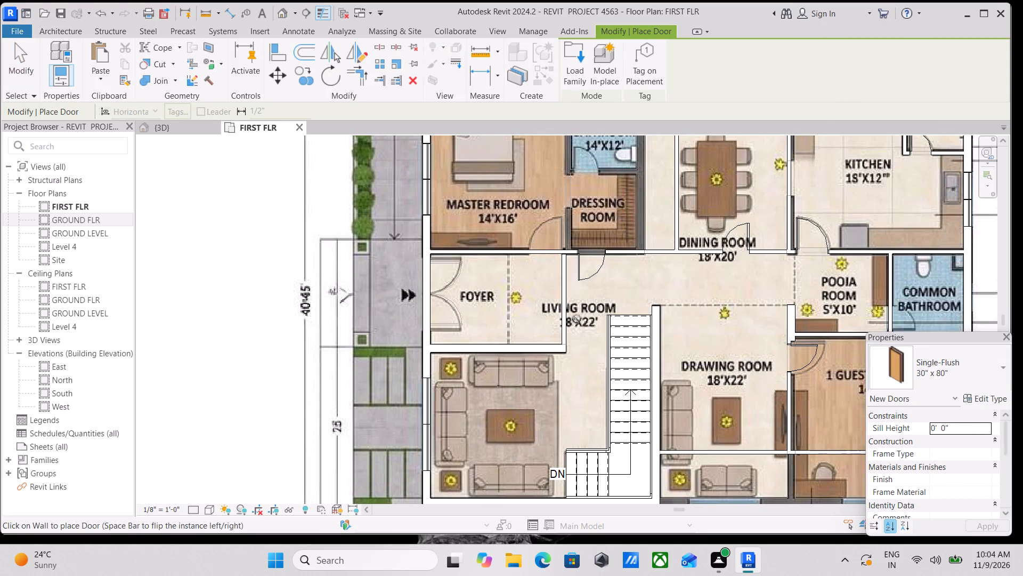
pyautogui.scroll(3, 565, 334)
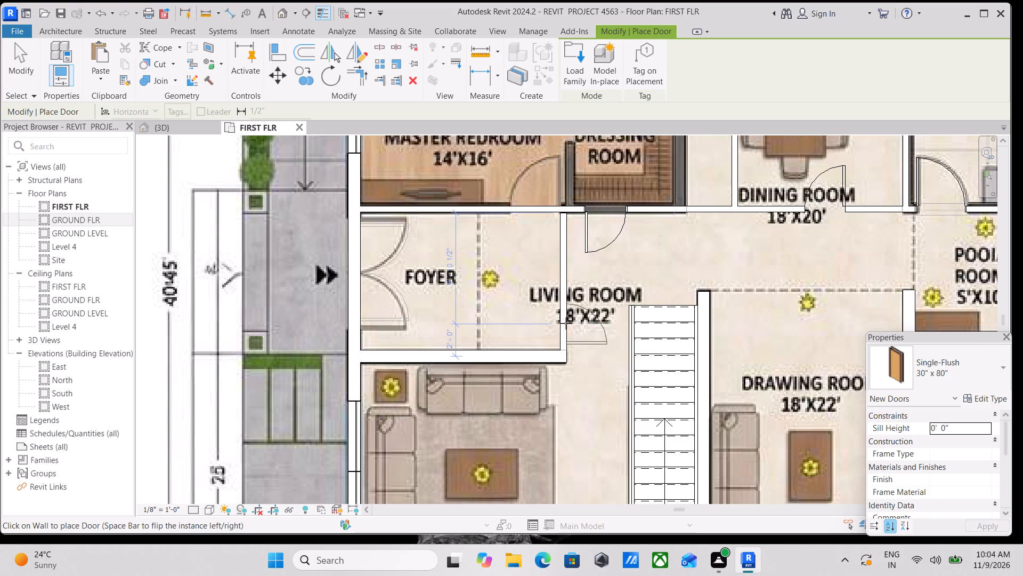
pyautogui.click(563, 318)
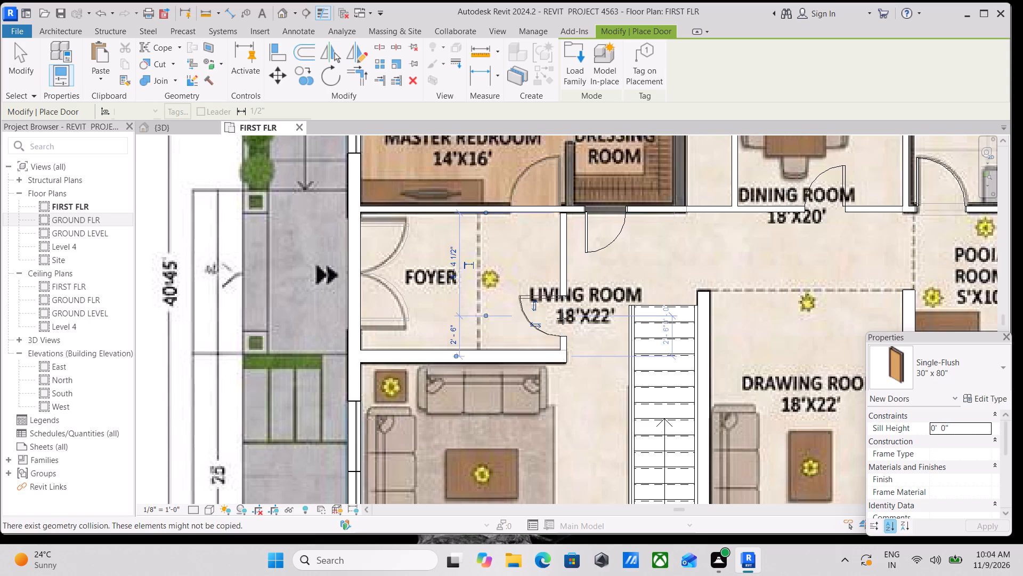
pyautogui.scroll(-2, 563, 318)
pyautogui.moveTo(563, 318); pyautogui.dragTo(563, 345, button='middle')
pyautogui.press('Escape')
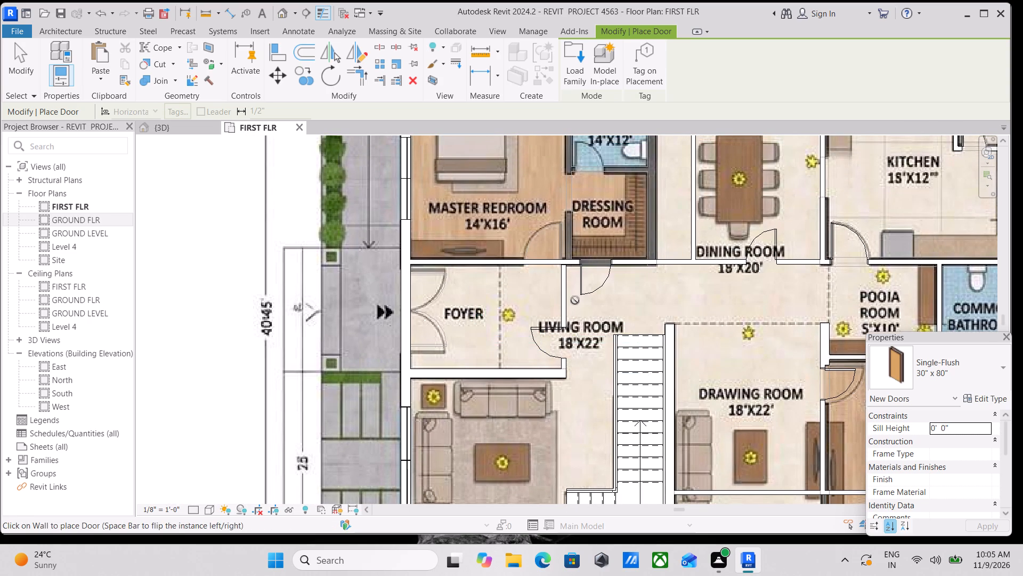
pyautogui.press('Escape')
pyautogui.press('Escape')
# Extend the north end of the foyer's east partition to meet the south wall of the master bedroom and dressing room.
pyautogui.scroll(9, 555, 259)
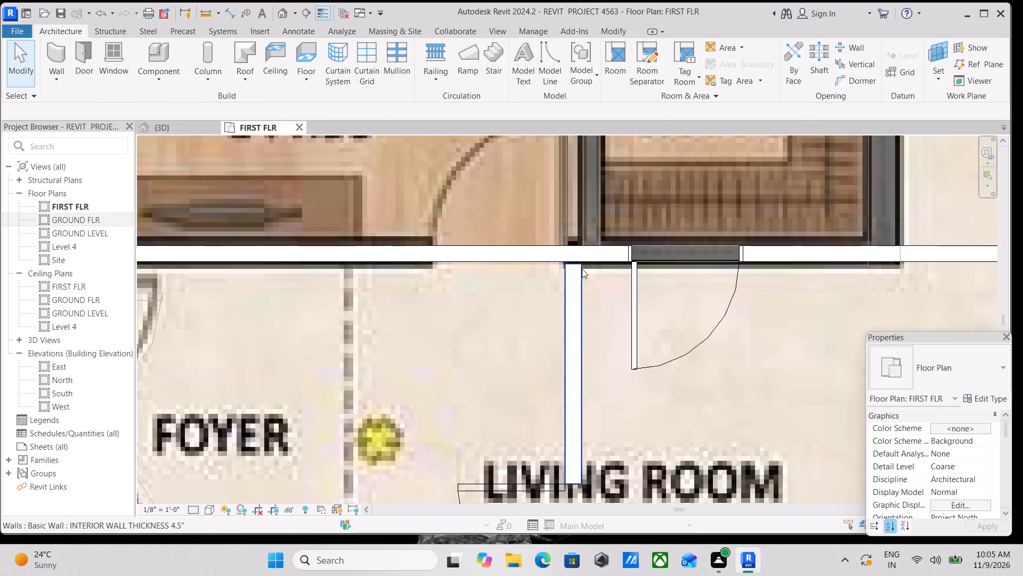
pyautogui.scroll(5, 580, 261)
pyautogui.click(578, 270)
pyautogui.scroll(10, 578, 270)
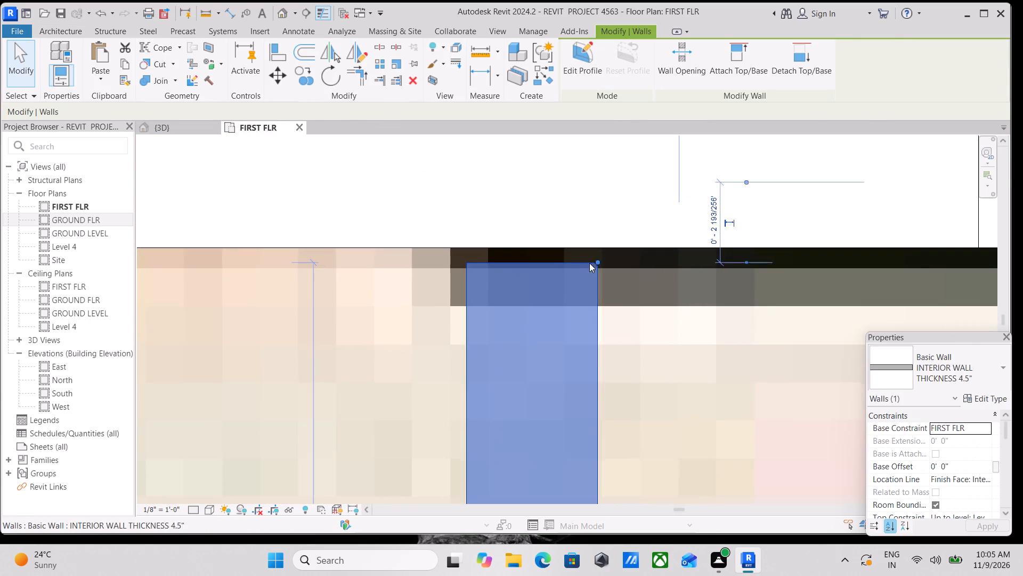
pyautogui.scroll(4, 589, 263)
pyautogui.moveTo(604, 263); pyautogui.dragTo(606, 248)
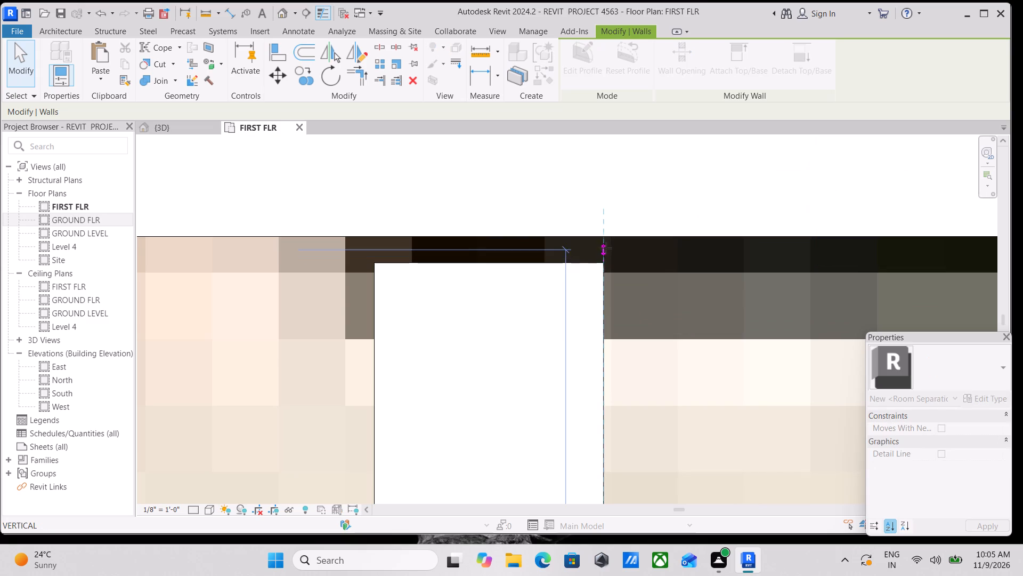
pyautogui.moveTo(606, 248); pyautogui.dragTo(606, 238)
pyautogui.scroll(-6, 606, 238)
pyautogui.press('Escape')
pyautogui.scroll(-6, 606, 238)
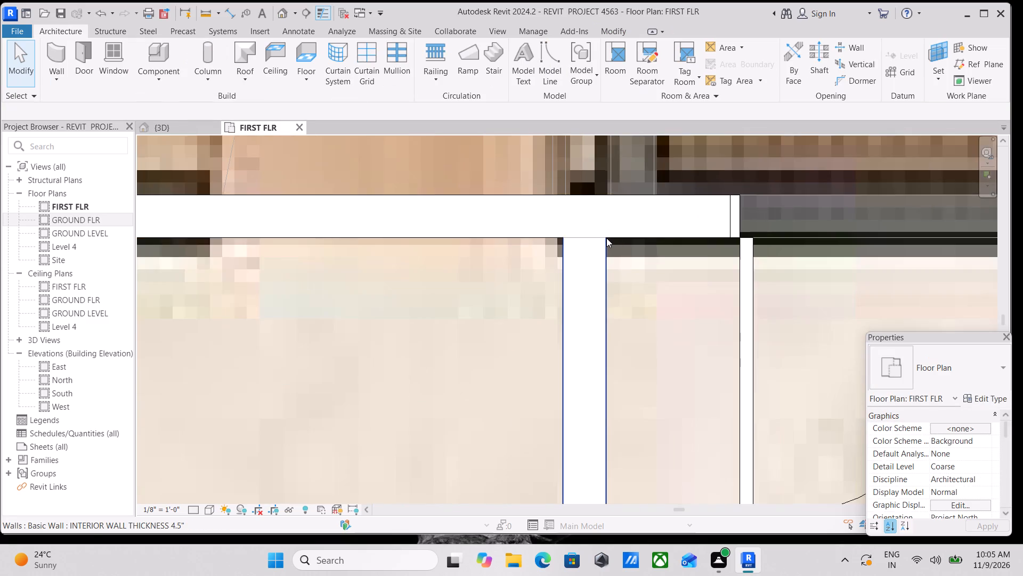
# Place a Door-Interior-Double-Full Glass-Wood DOUBLE DOOR GLASS 4' X 7' centred in the drawing room's south wall, about 6'-3" from each side, swinging into the room.
pyautogui.scroll(-20, 606, 238)
pyautogui.scroll(3, 665, 326)
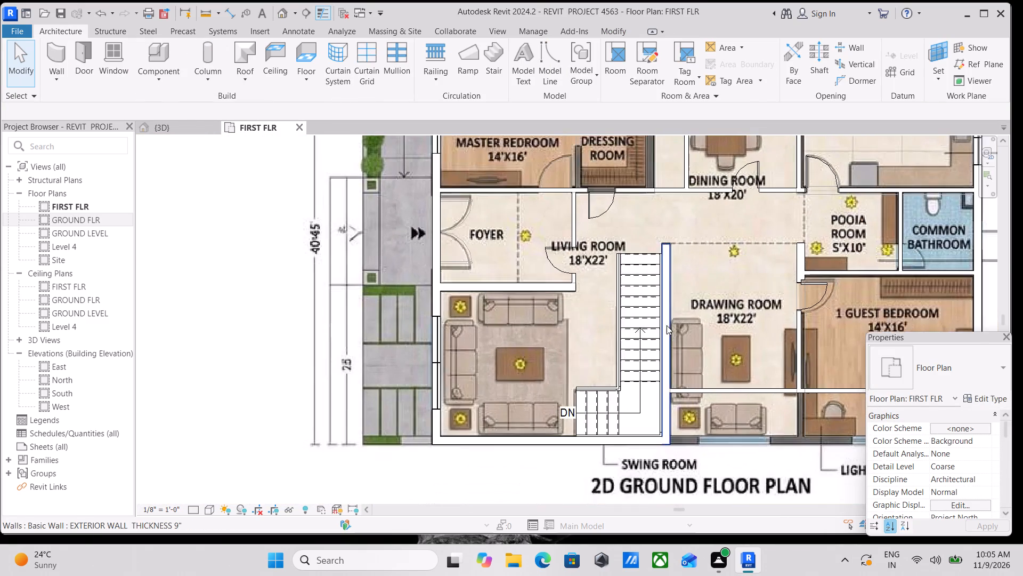
pyautogui.scroll(-1, 669, 321)
pyautogui.moveTo(669, 321); pyautogui.dragTo(559, 320, button='middle')
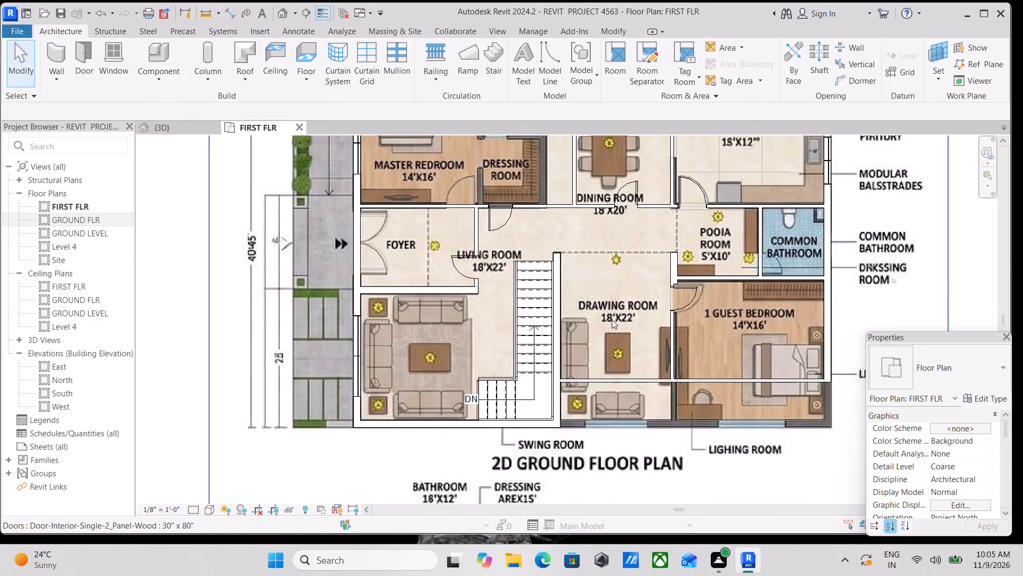
pyautogui.scroll(-2, 607, 322)
pyautogui.moveTo(607, 321); pyautogui.dragTo(635, 283, button='middle')
pyautogui.scroll(3, 598, 347)
pyautogui.scroll(-1, 737, 290)
pyautogui.moveTo(737, 290); pyautogui.dragTo(727, 305, button='middle')
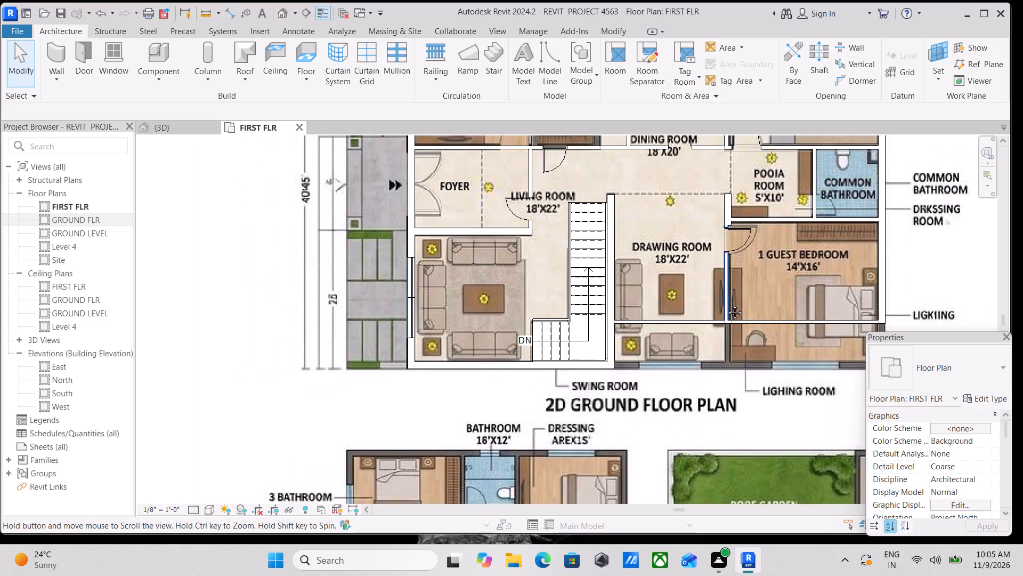
pyautogui.moveTo(727, 305); pyautogui.dragTo(678, 337, button='middle')
pyautogui.scroll(1, 695, 323)
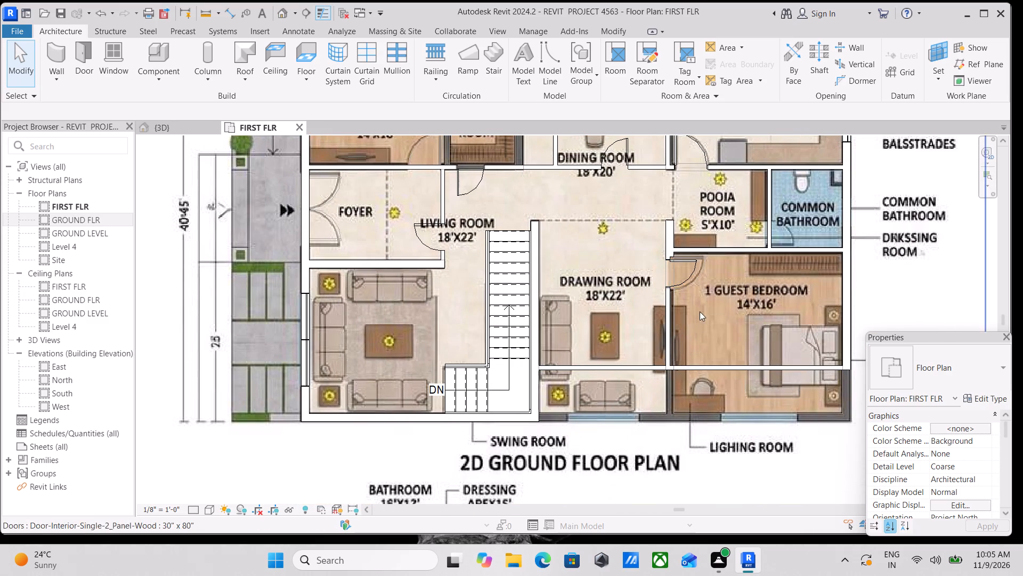
pyautogui.scroll(3, 703, 359)
pyautogui.write('dr')
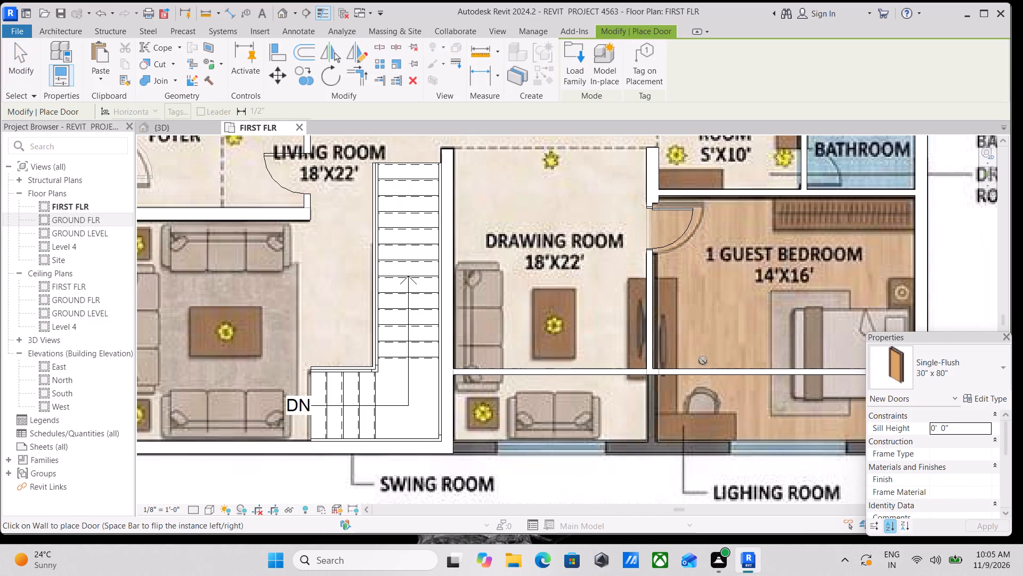
pyautogui.click(994, 379)
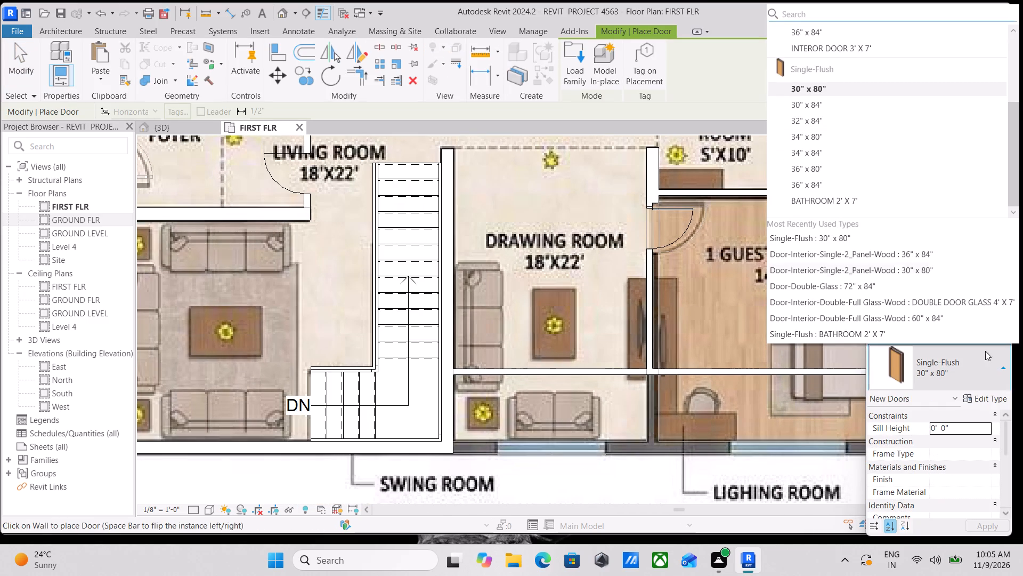
pyautogui.scroll(2, 866, 152)
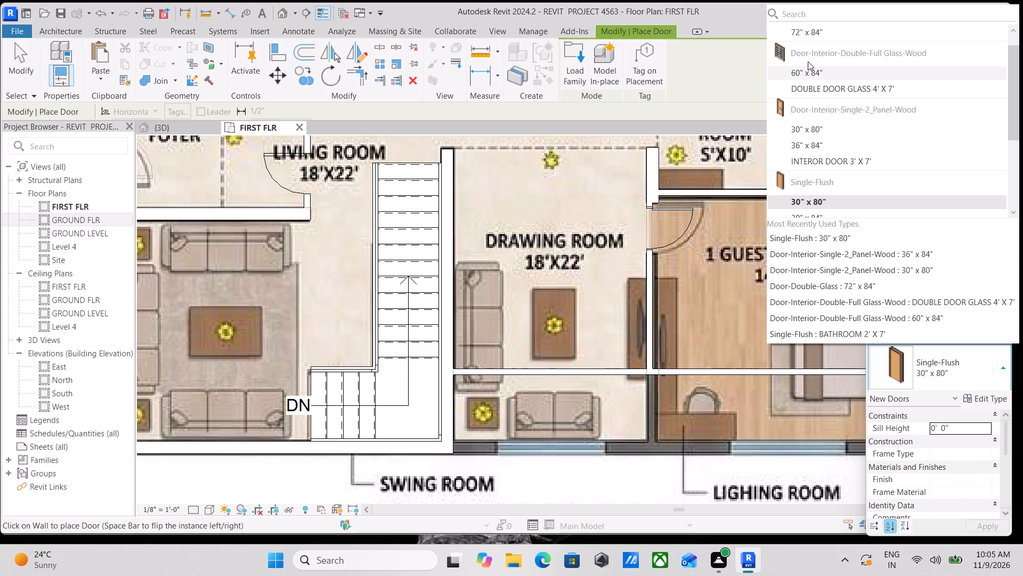
pyautogui.click(816, 87)
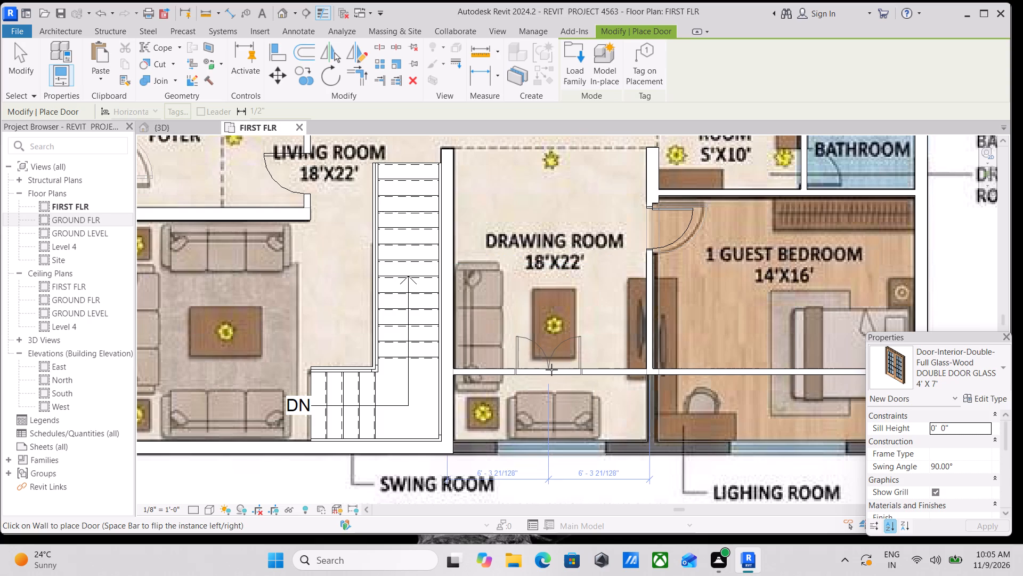
pyautogui.click(551, 370)
pyautogui.moveTo(583, 364); pyautogui.dragTo(492, 426, button='middle')
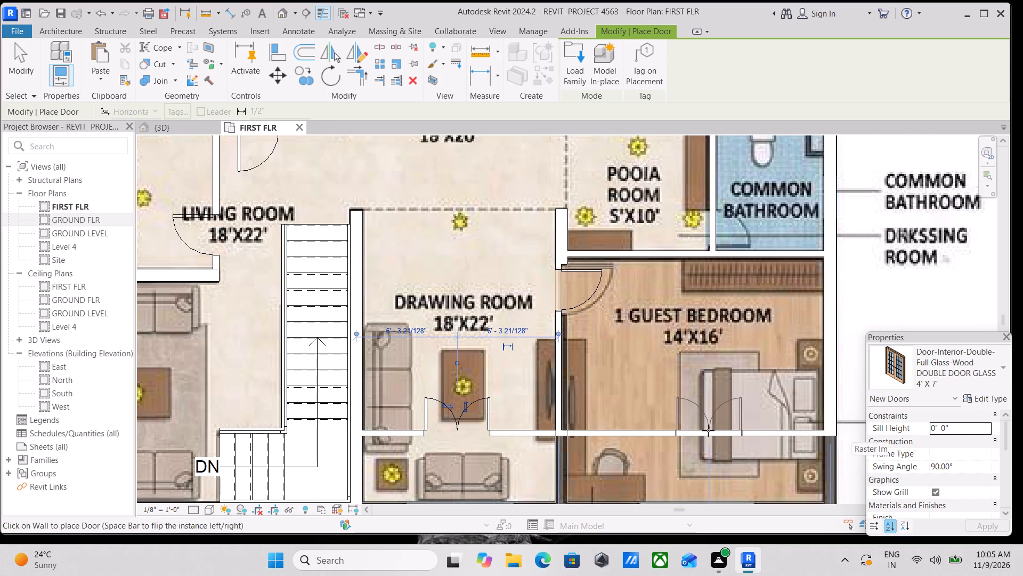
pyautogui.press('Escape')
pyautogui.scroll(-2, 557, 393)
pyautogui.moveTo(557, 393); pyautogui.dragTo(661, 452, button='middle')
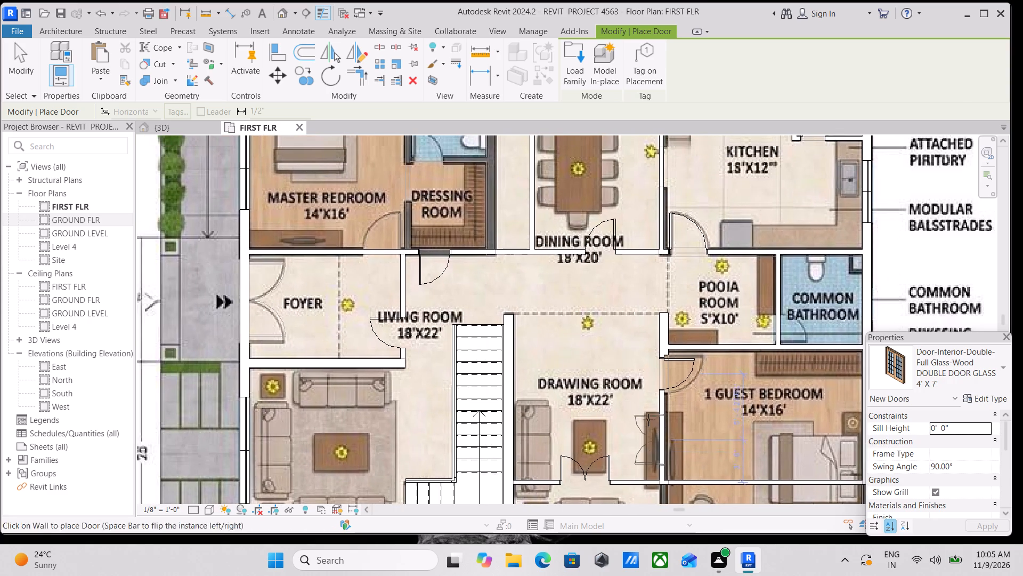
pyautogui.press('Escape')
# Inspect the first-storey walls and doors against the reference plan around the master bedroom, foyer, dining room and kitchen.
pyautogui.scroll(-3, 625, 332)
pyautogui.moveTo(625, 332); pyautogui.dragTo(638, 401, button='middle')
pyautogui.scroll(3, 604, 310)
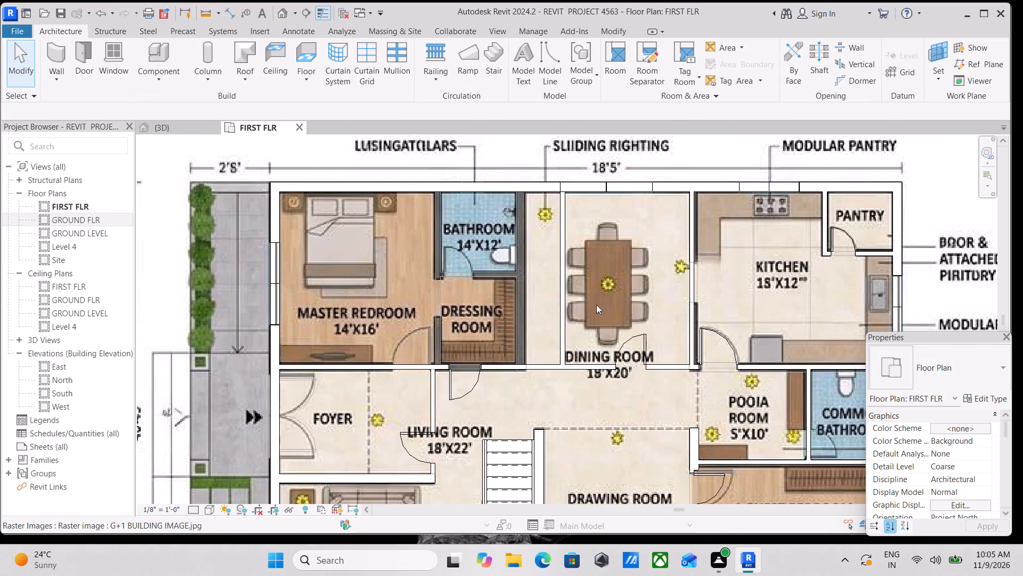
pyautogui.scroll(-2, 566, 301)
pyautogui.moveTo(566, 301); pyautogui.dragTo(594, 343, button='middle')
pyautogui.middleClick(607, 330)
pyautogui.scroll(-2, 607, 330)
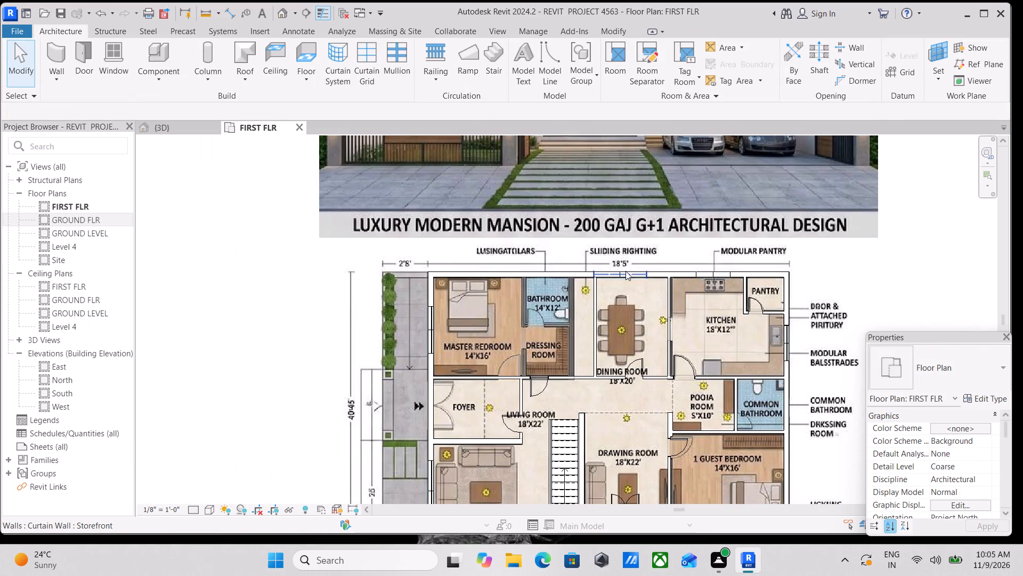
pyautogui.scroll(2, 458, 308)
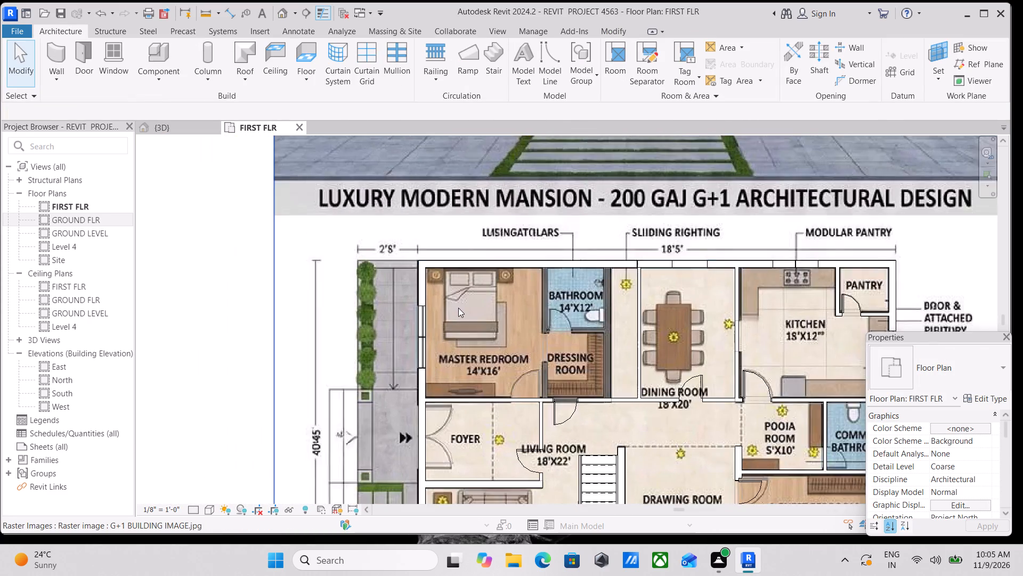
pyautogui.scroll(1, 458, 308)
pyautogui.scroll(-2, 525, 344)
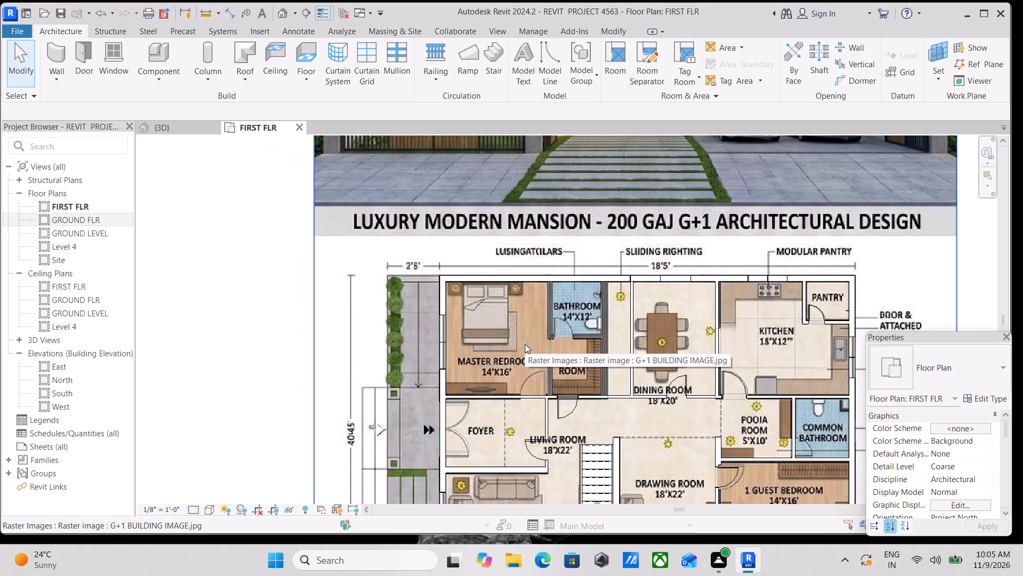
pyautogui.scroll(3, 539, 358)
pyautogui.moveTo(553, 351); pyautogui.dragTo(580, 273, button='middle')
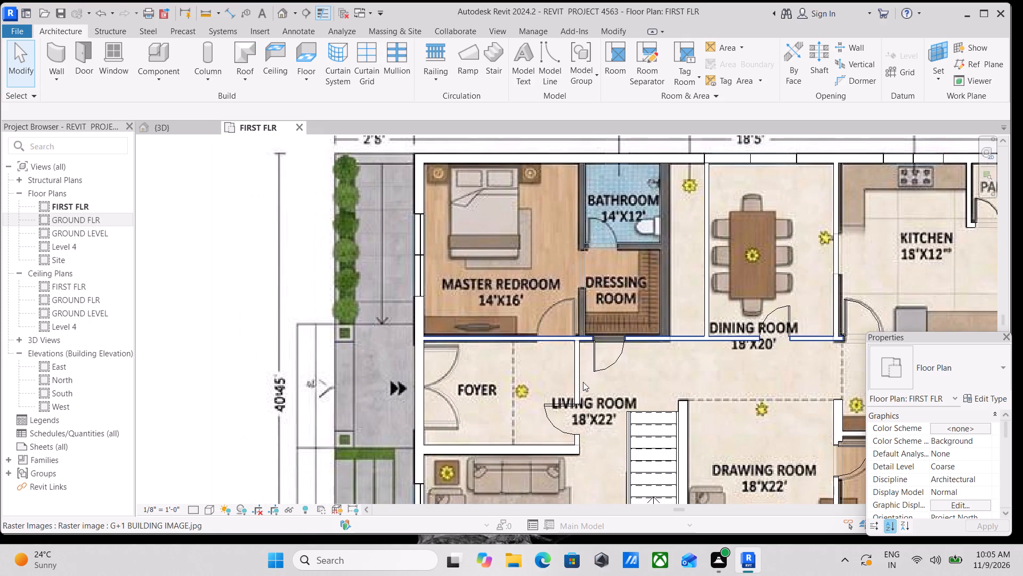
# Inspect the first-storey walls and doors against the reference plan around the foyer, living room, staircase and master bedroom.
pyautogui.moveTo(588, 409); pyautogui.dragTo(607, 348, button='middle')
pyautogui.scroll(-5, 511, 345)
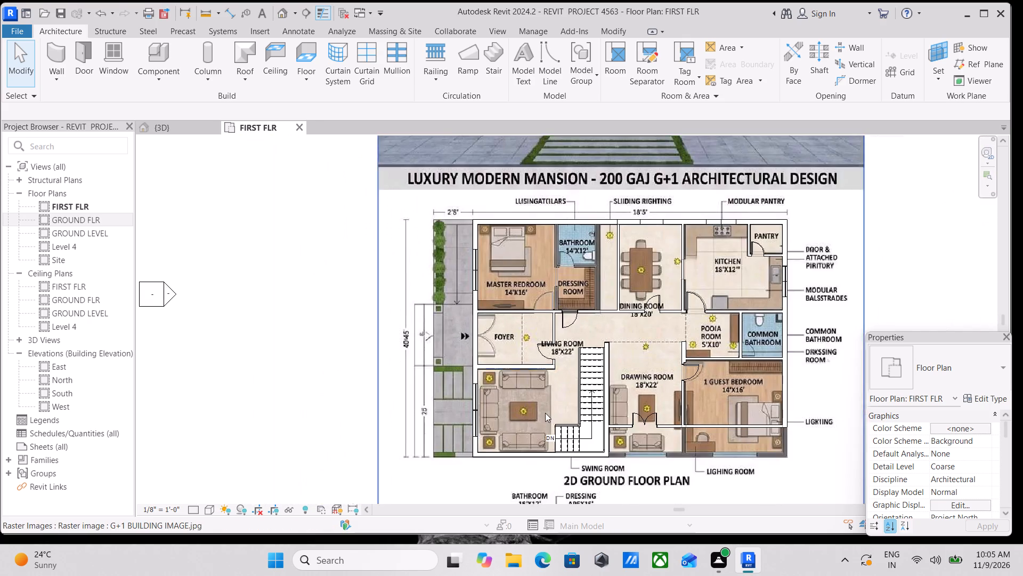
pyautogui.scroll(5, 545, 413)
pyautogui.scroll(-2, 545, 410)
pyautogui.moveTo(545, 410); pyautogui.dragTo(542, 451, button='middle')
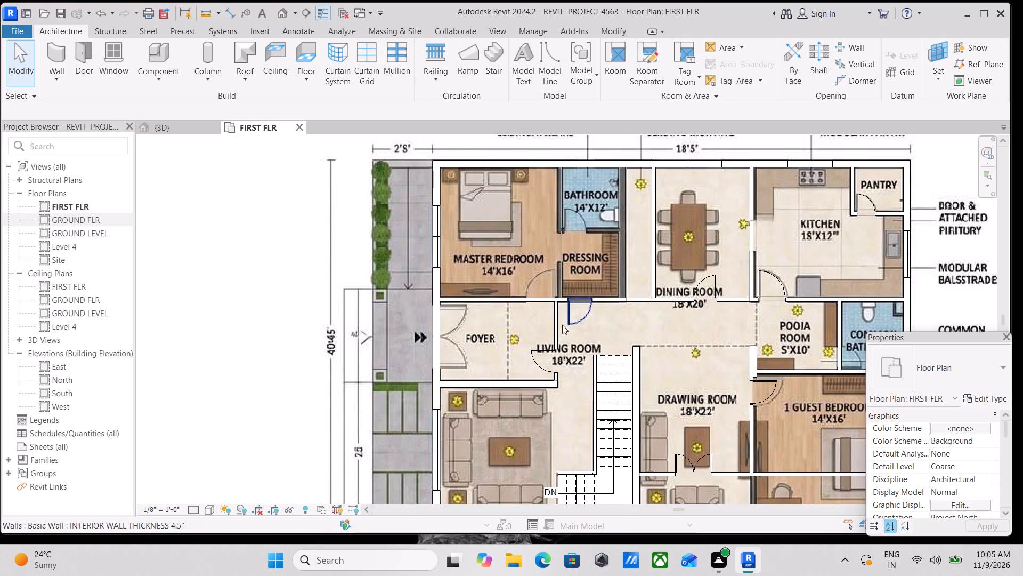
pyautogui.scroll(2, 562, 325)
pyautogui.moveTo(562, 325); pyautogui.dragTo(562, 354, button='middle')
pyautogui.scroll(4, 561, 321)
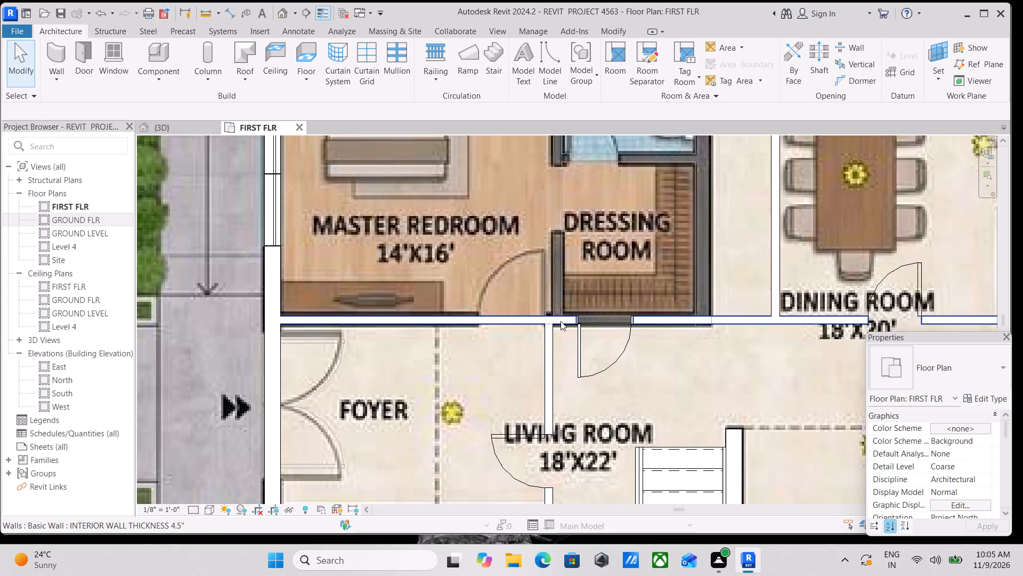
pyautogui.moveTo(561, 321); pyautogui.dragTo(519, 436, button='middle')
pyautogui.scroll(-4, 483, 406)
pyautogui.moveTo(483, 406); pyautogui.dragTo(488, 426, button='middle')
pyautogui.scroll(-2, 583, 435)
pyautogui.moveTo(583, 435); pyautogui.dragTo(616, 347, button='middle')
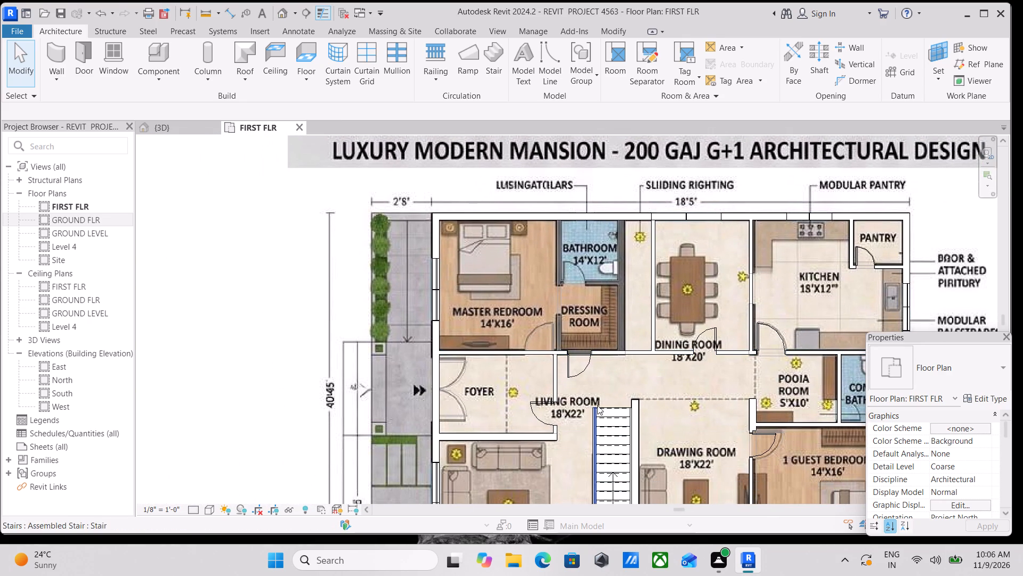
pyautogui.scroll(-3, 532, 351)
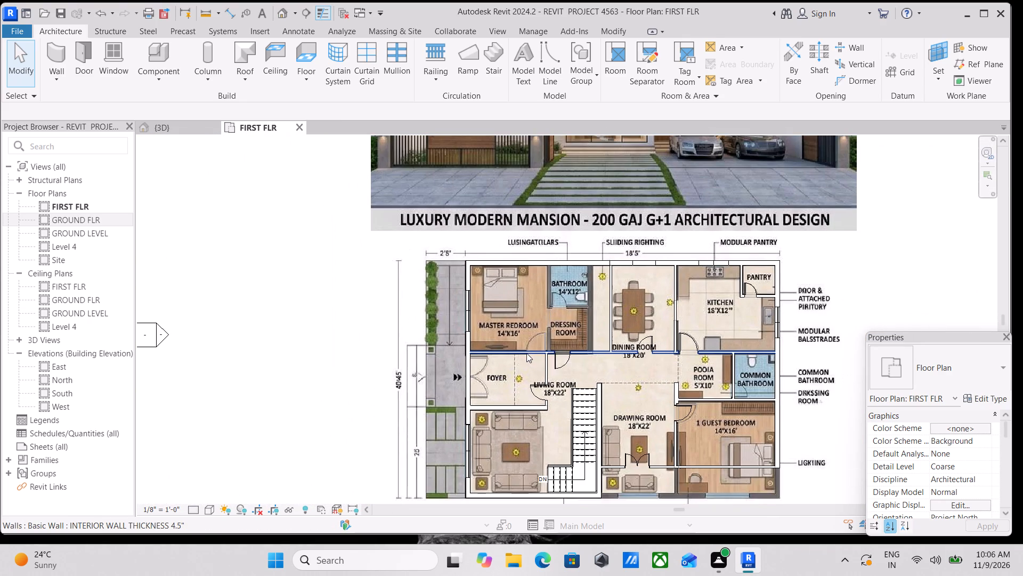
pyautogui.scroll(3, 526, 353)
pyautogui.moveTo(526, 353); pyautogui.dragTo(455, 422, button='middle')
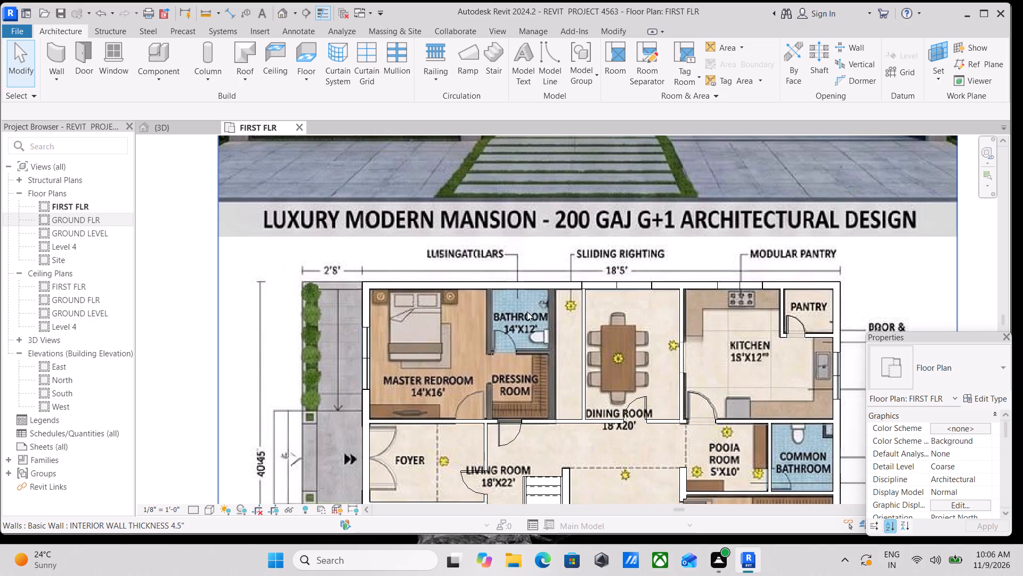
# Temporarily hide the G+1 BUILDING IMAGE.jpg reference image in the FIRST FLR plan.
pyautogui.scroll(-5, 526, 312)
pyautogui.moveTo(522, 315); pyautogui.dragTo(434, 453, button='middle')
pyautogui.click(631, 346)
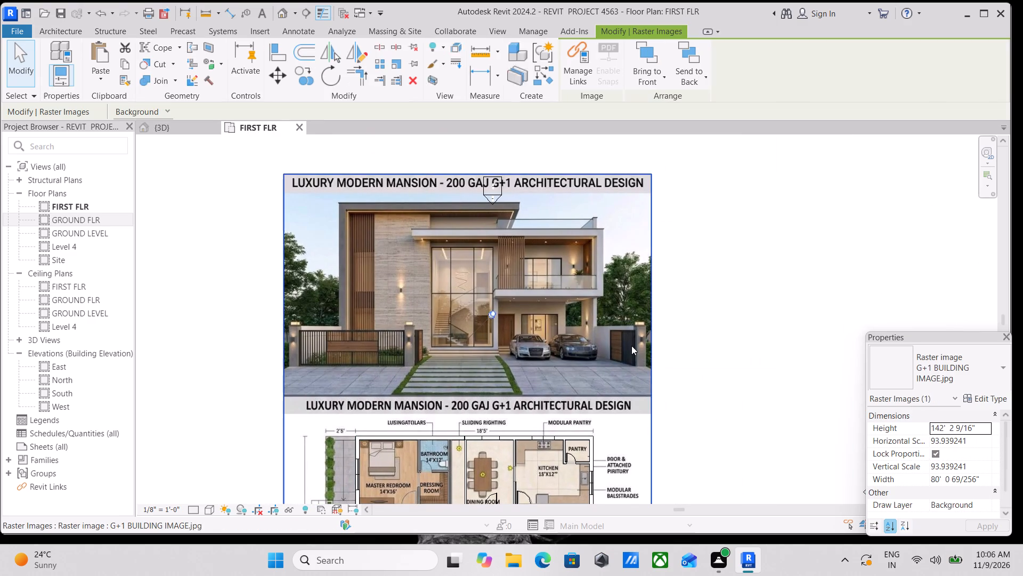
pyautogui.click(496, 316)
pyautogui.press('h')
pyautogui.press('h')
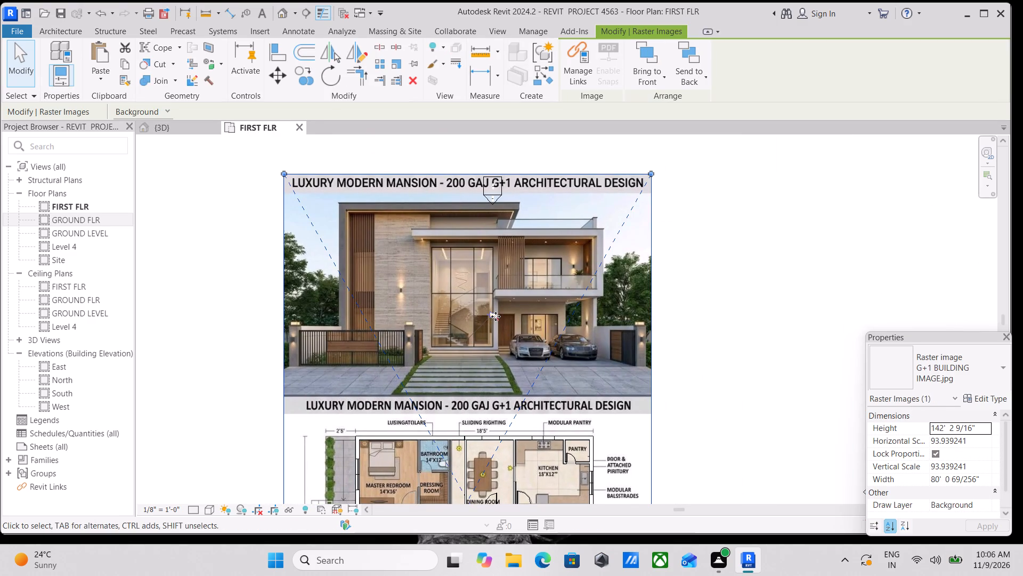
# Set the underlay's Range: Base Level to None for the FIRST FLR floor plan.
pyautogui.scroll(-1, 461, 331)
pyautogui.moveTo(462, 330); pyautogui.dragTo(558, 219, button='middle')
pyautogui.scroll(3, 525, 422)
pyautogui.scroll(3, 489, 377)
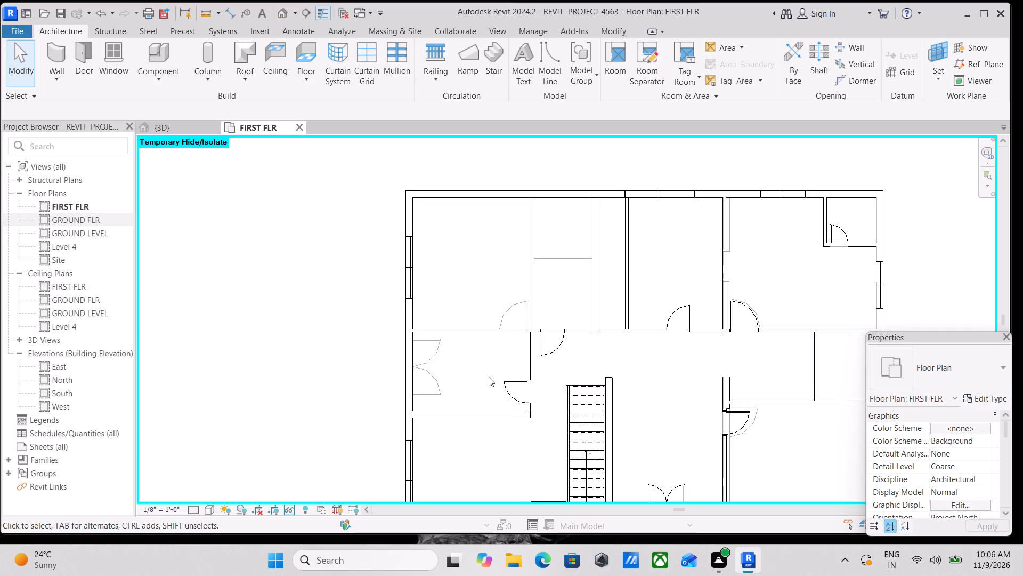
pyautogui.scroll(3, 472, 337)
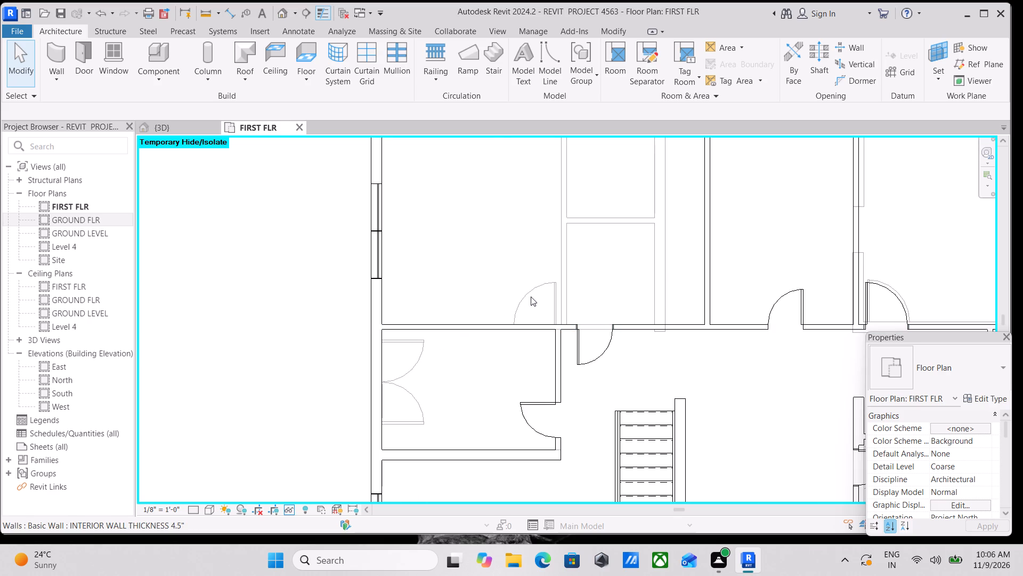
pyautogui.scroll(-2, 531, 297)
pyautogui.moveTo(534, 303); pyautogui.dragTo(529, 338, button='middle')
pyautogui.scroll(-3, 482, 382)
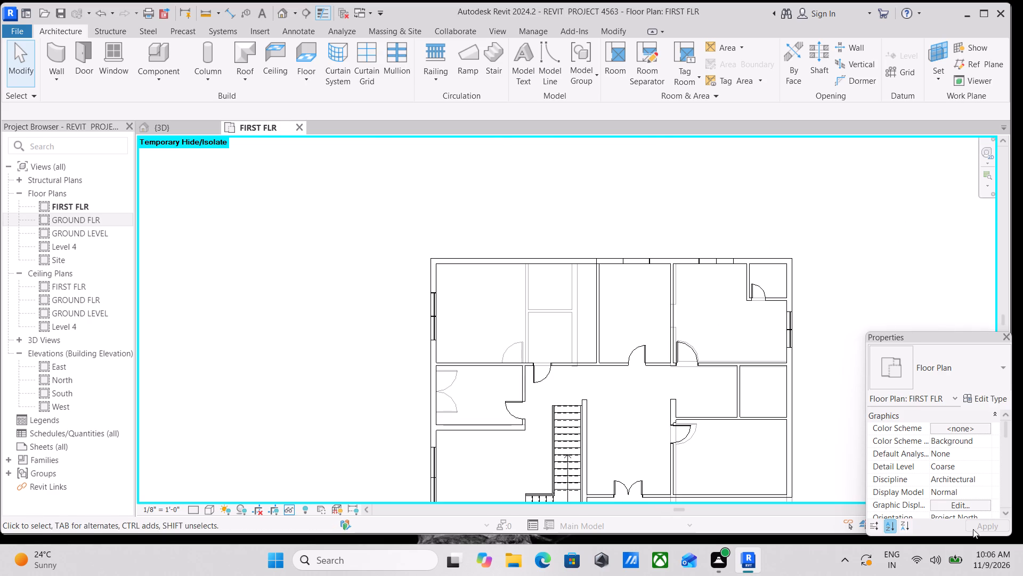
pyautogui.scroll(-6, 924, 455)
pyautogui.scroll(-3, 972, 460)
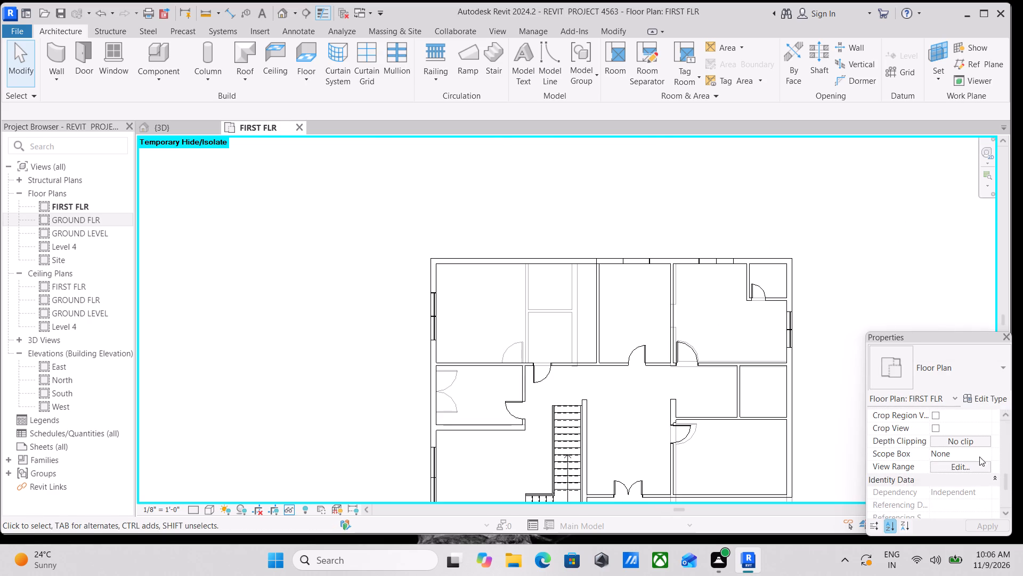
pyautogui.scroll(-1, 982, 477)
pyautogui.scroll(2, 982, 477)
pyautogui.scroll(-5, 982, 477)
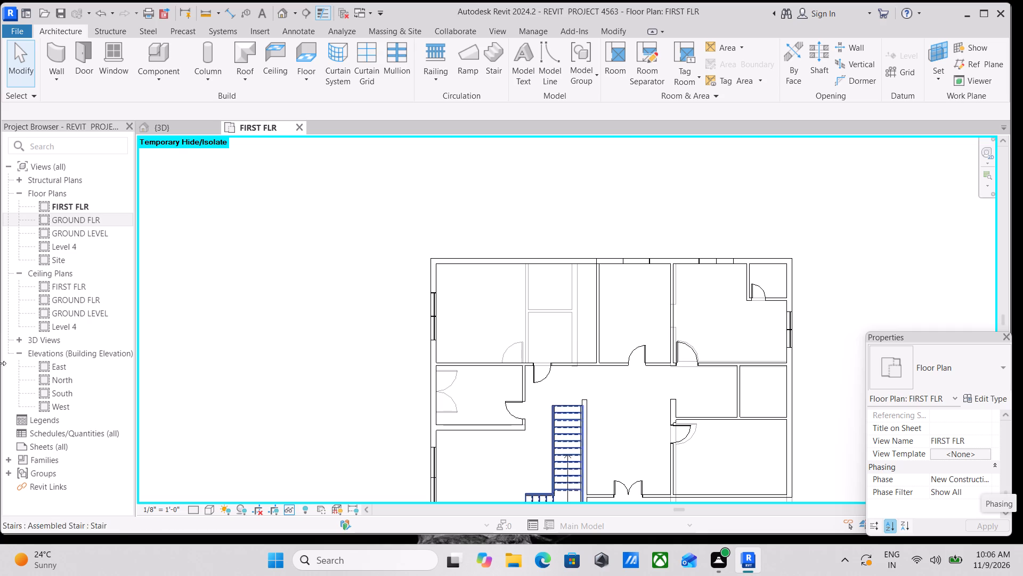
pyautogui.scroll(2, 199, 75)
pyautogui.scroll(-2, 629, 280)
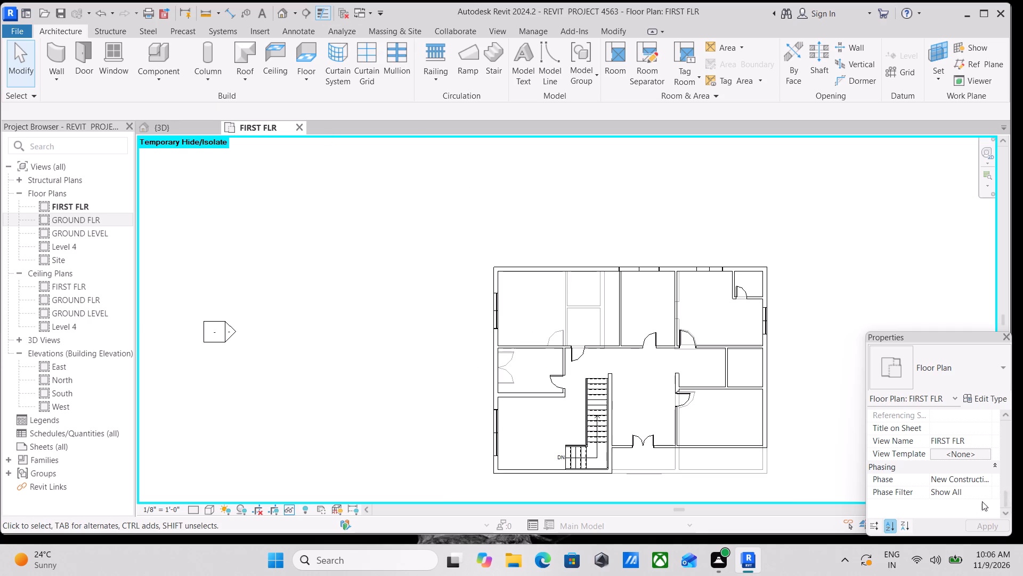
pyautogui.scroll(-3, 922, 486)
pyautogui.scroll(6, 959, 479)
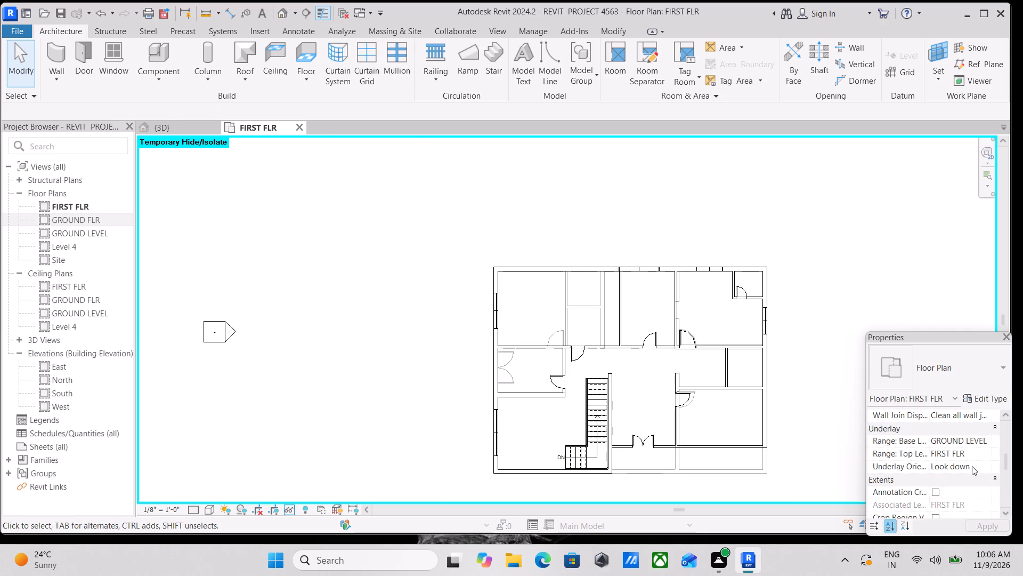
pyautogui.scroll(1, 976, 452)
pyautogui.click(991, 476)
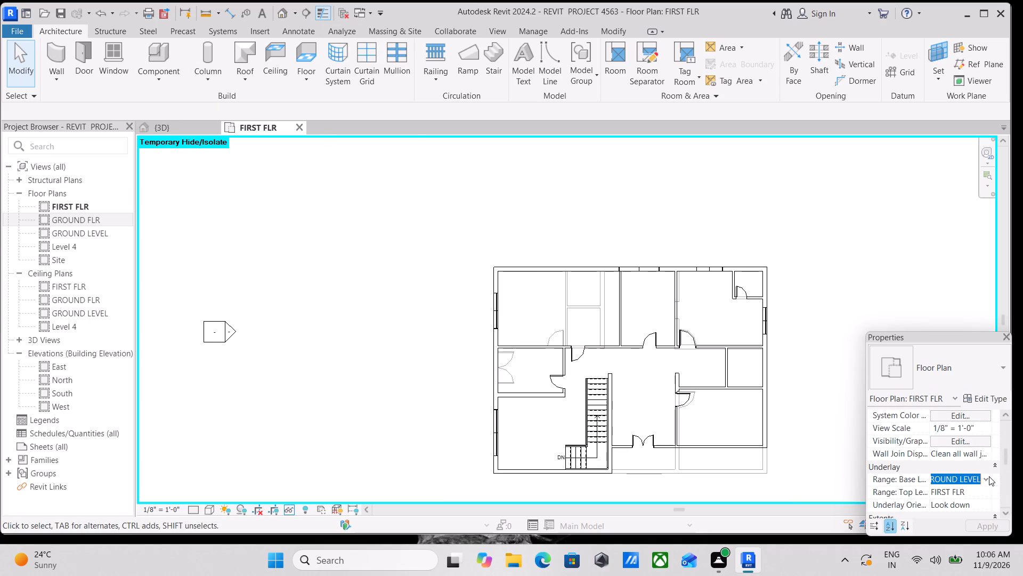
pyautogui.click(987, 475)
pyautogui.scroll(2, 946, 451)
pyautogui.click(938, 421)
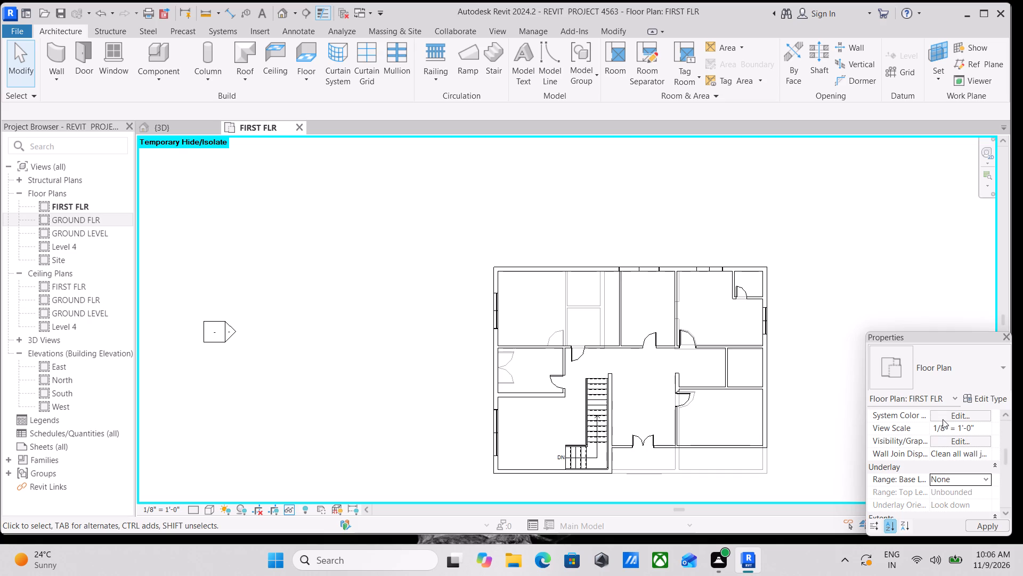
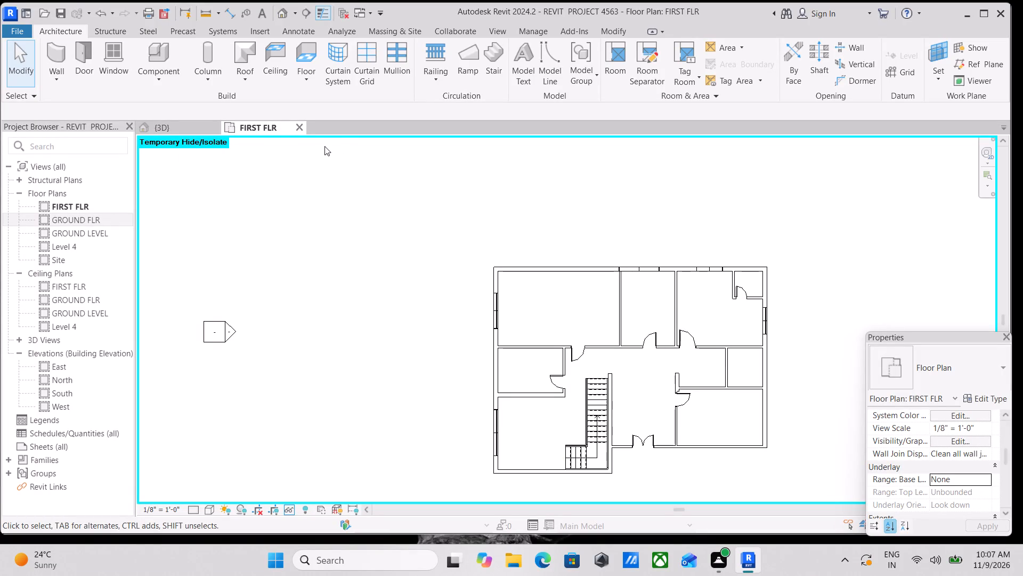
# Inspect the first-storey plan's rooms, doors and staircase without the reference image and underlay.
pyautogui.scroll(2, 210, 138)
pyautogui.scroll(-1, 477, 186)
pyautogui.scroll(-1, 642, 332)
pyautogui.moveTo(606, 299); pyautogui.dragTo(581, 273, button='middle')
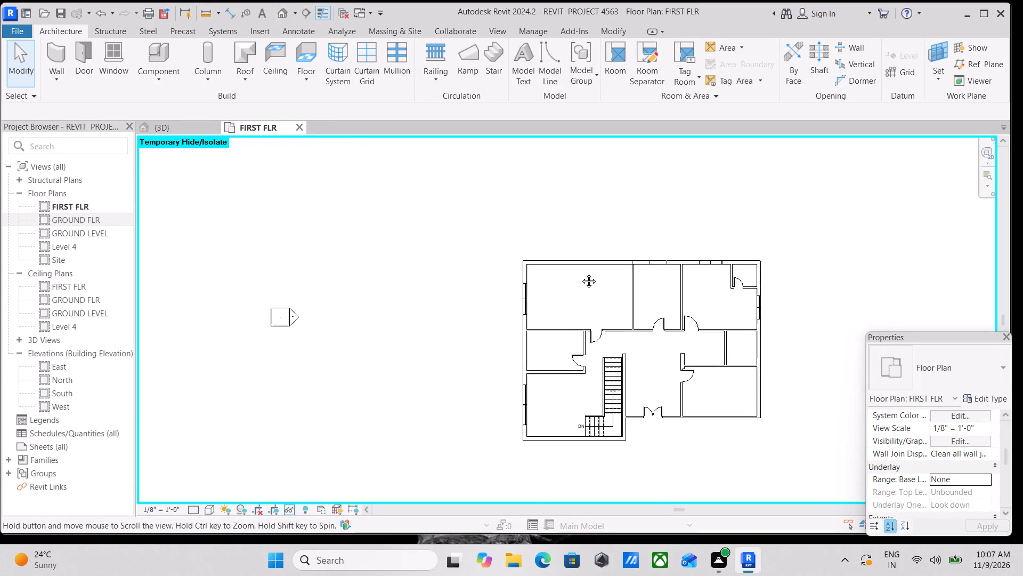
pyautogui.moveTo(581, 273); pyautogui.dragTo(577, 269, button='middle')
pyautogui.scroll(3, 595, 275)
pyautogui.moveTo(628, 323); pyautogui.dragTo(529, 195, button='middle')
pyautogui.scroll(3, 505, 281)
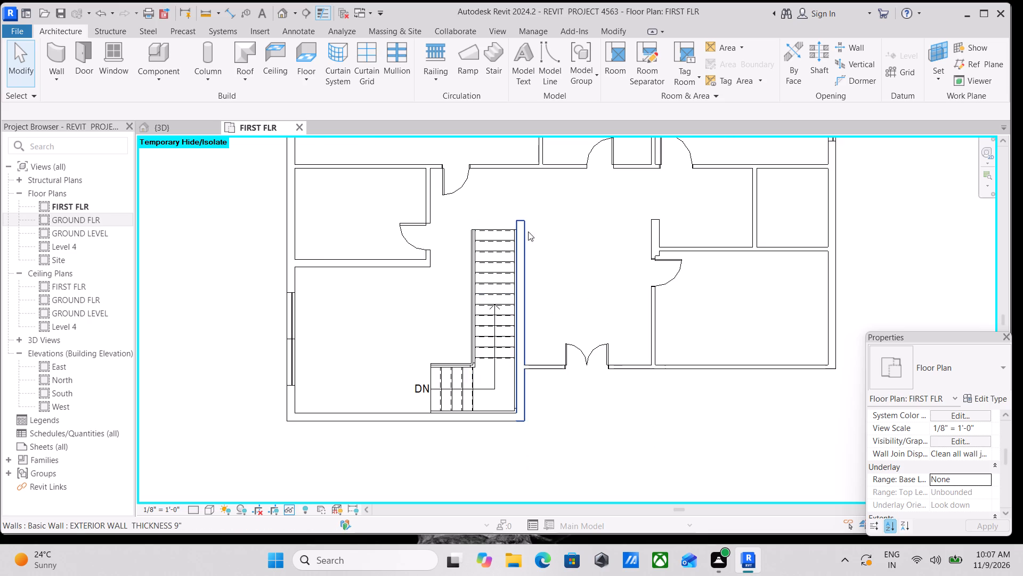
pyautogui.scroll(-2, 528, 222)
pyautogui.moveTo(525, 222); pyautogui.dragTo(508, 259, button='middle')
pyautogui.scroll(-1, 469, 186)
pyautogui.moveTo(490, 213); pyautogui.dragTo(561, 329, button='middle')
pyautogui.moveTo(489, 262); pyautogui.dragTo(511, 284, button='middle')
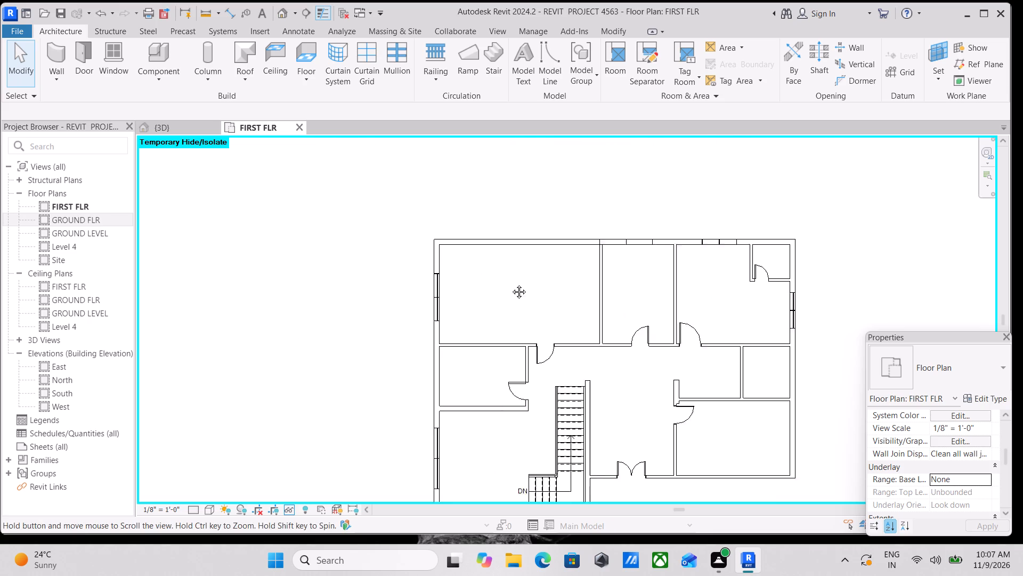
pyautogui.moveTo(511, 284); pyautogui.dragTo(511, 285, button='middle')
pyautogui.scroll(1, 563, 290)
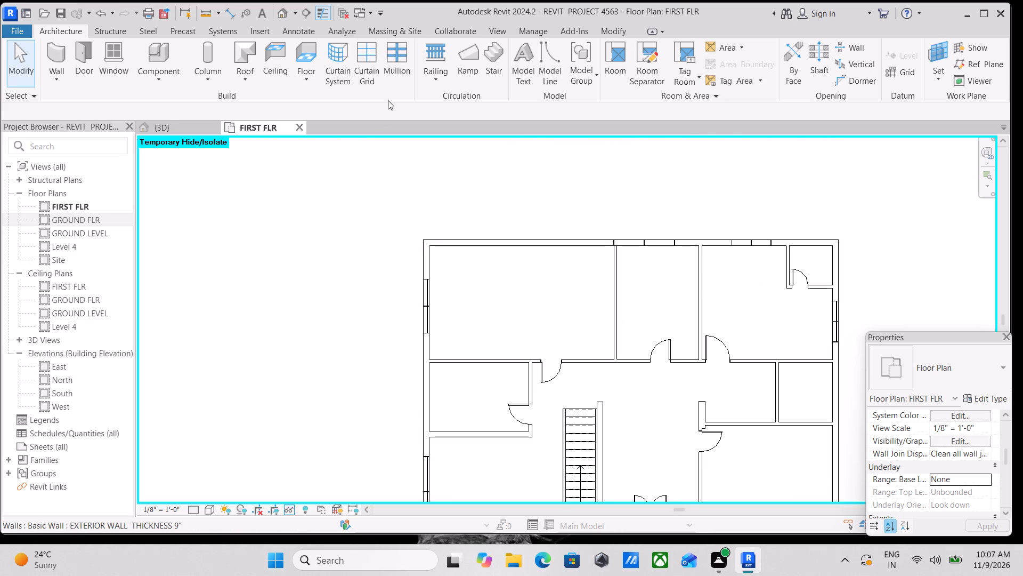
# Start an architectural floor and duplicate the MARBLE FLOORING 1' floor type as MARBLE FLOORING 6".
pyautogui.click(311, 75)
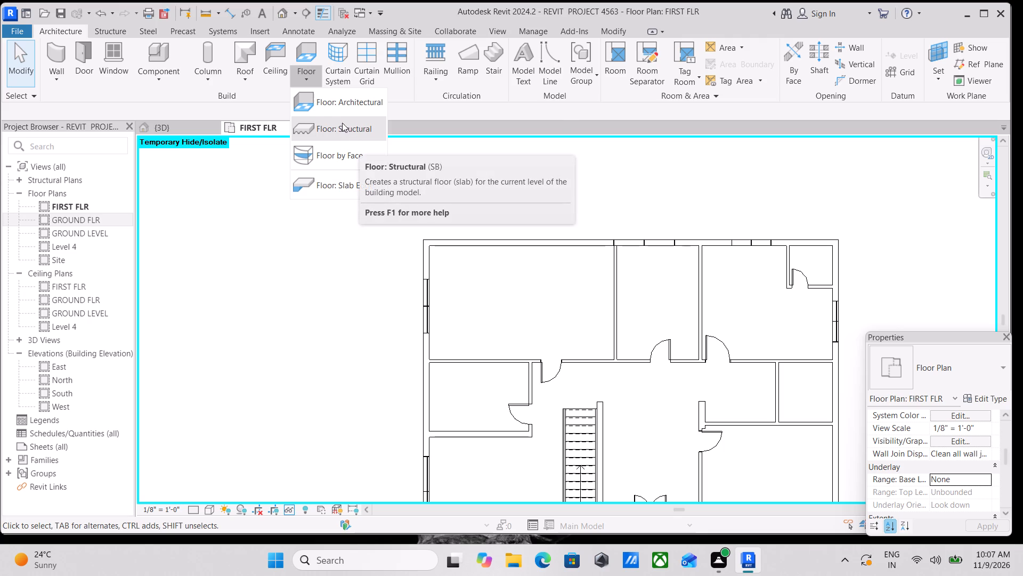
pyautogui.click(349, 100)
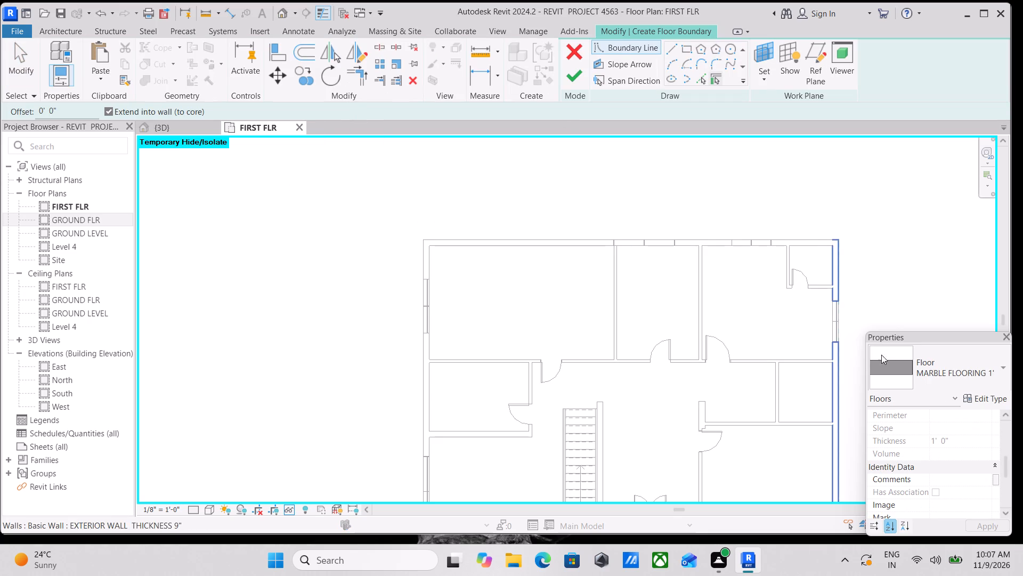
pyautogui.click(997, 394)
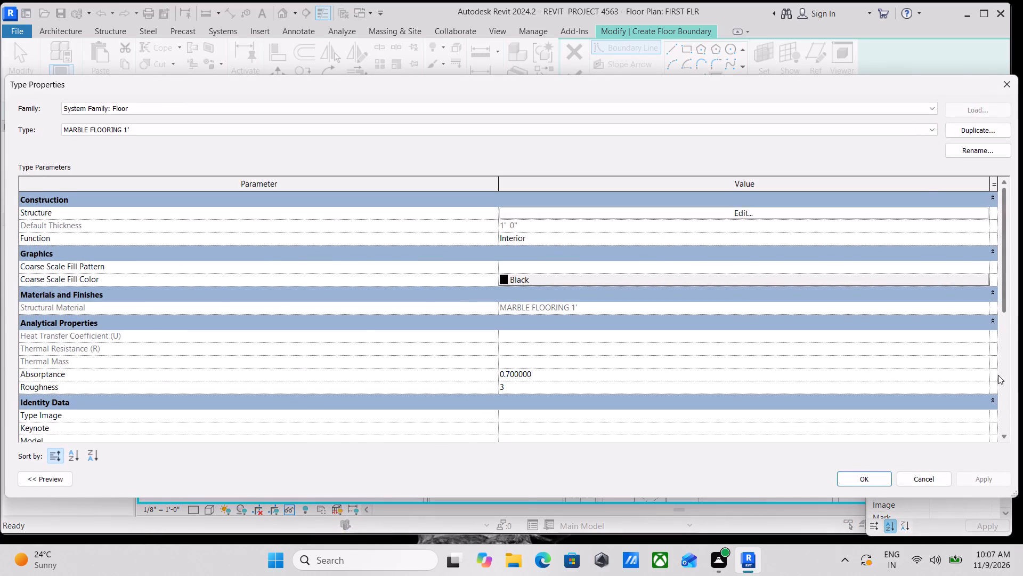
pyautogui.click(990, 124)
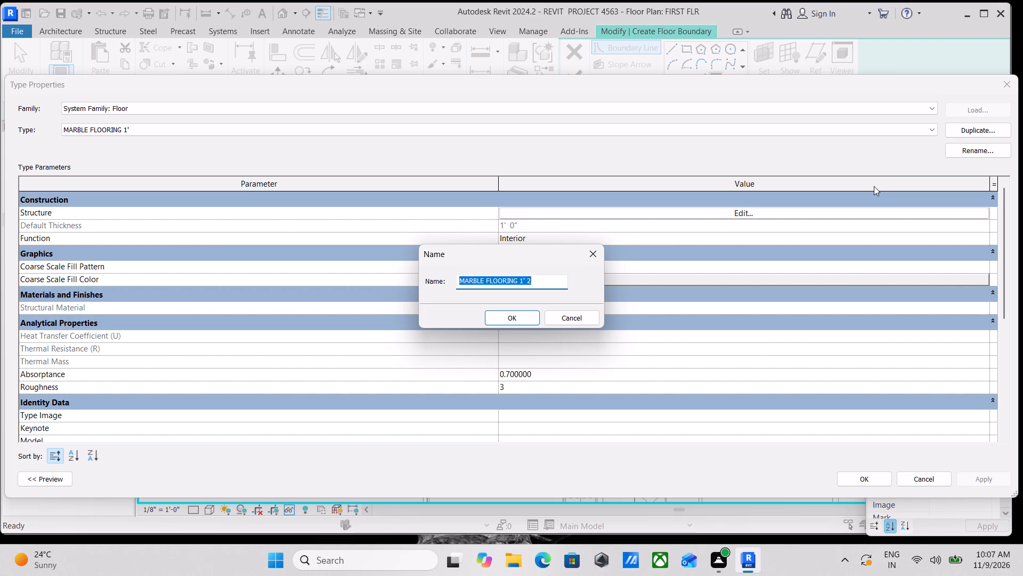
pyautogui.write('ma')
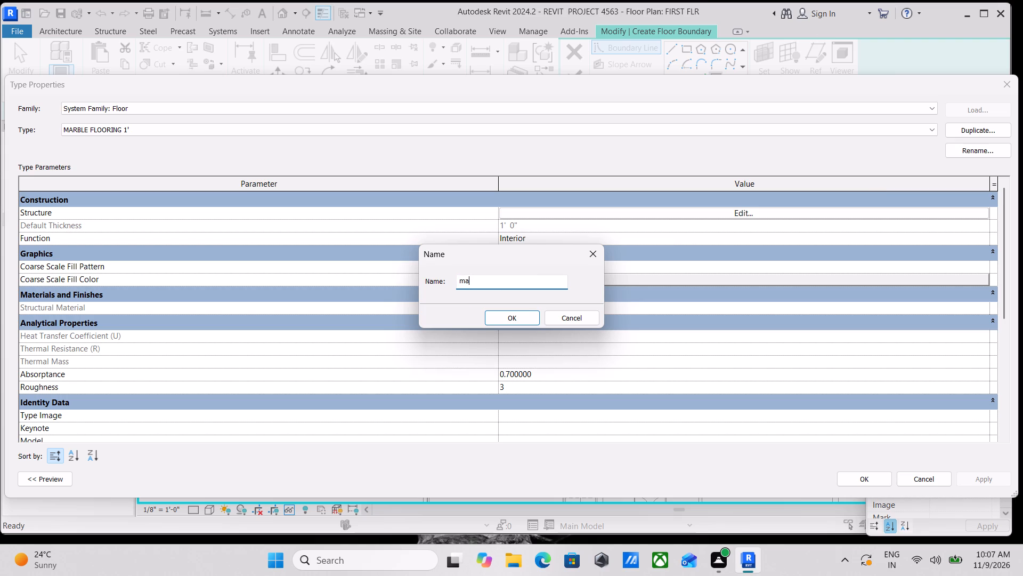
pyautogui.press('BackSpace')
pyautogui.press('BackSpace')
pyautogui.press('BackSpace')
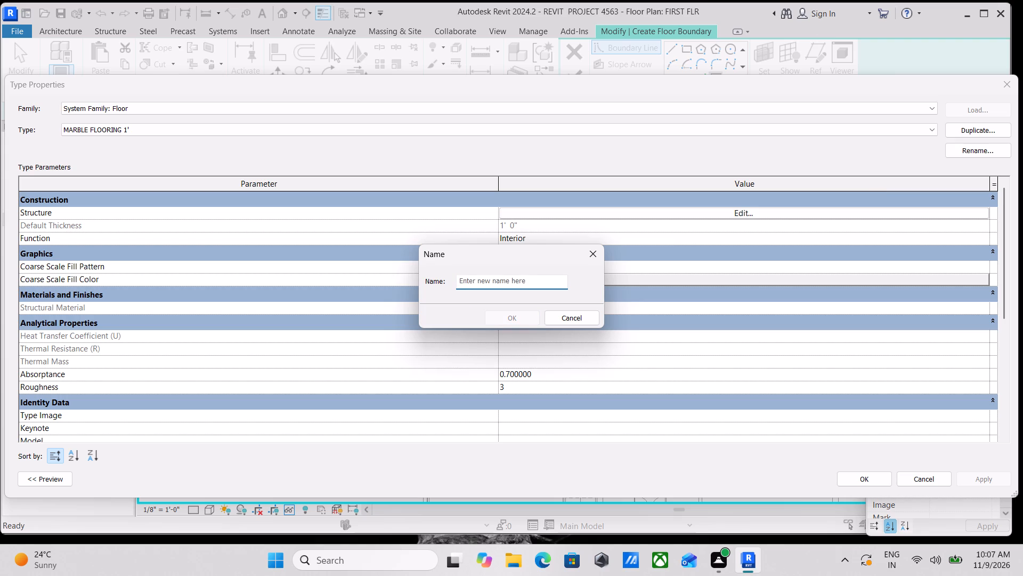
pyautogui.write('MA')
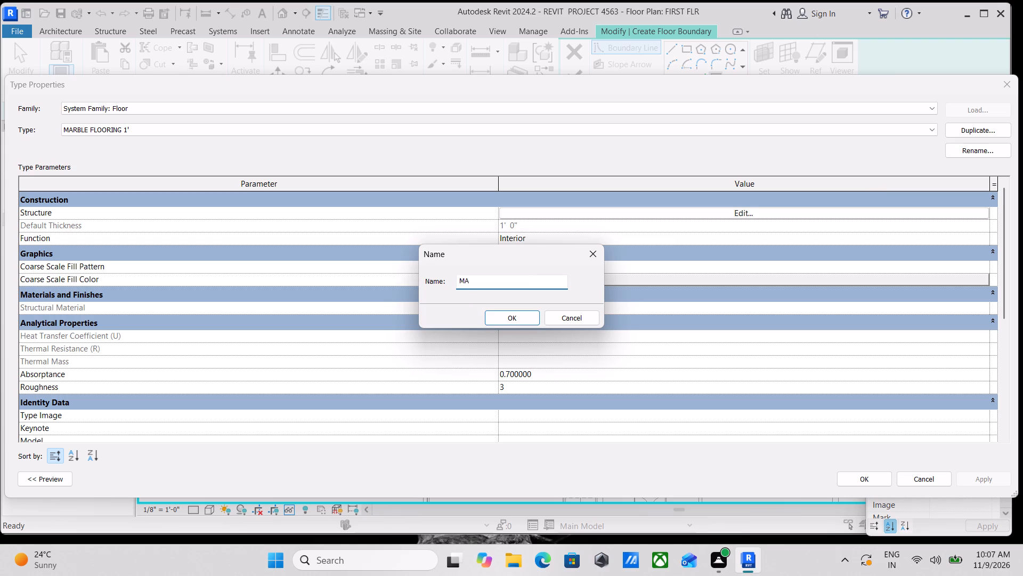
pyautogui.write('RB')
pyautogui.write('LE')
pyautogui.press('space')
pyautogui.write('FLOO')
pyautogui.write('RING')
pyautogui.press('space')
pyautogui.press('6')
pyautogui.hotkey('shift', '"')
pyautogui.click(510, 317)
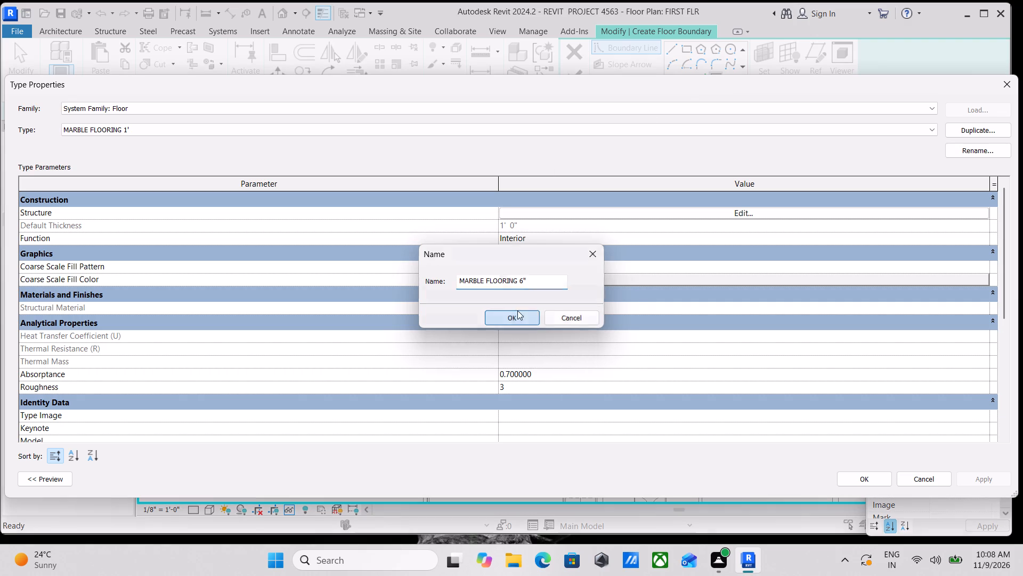
# Set the structure layer's thickness to 6" in the MARBLE FLOORING 6" type's assembly.
pyautogui.click(716, 211)
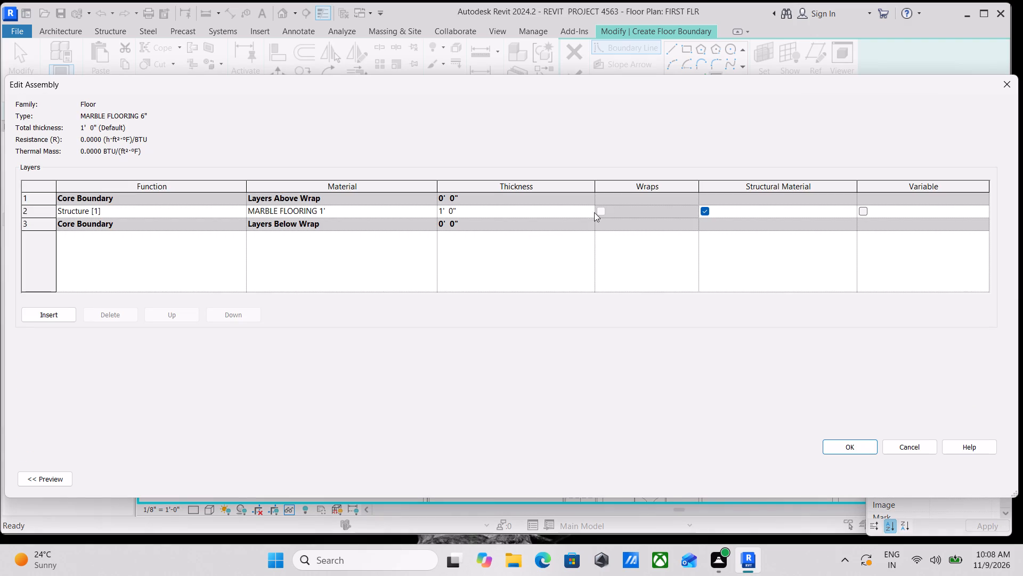
pyautogui.click(546, 210)
pyautogui.press('6')
pyautogui.hotkey('shift', '"')
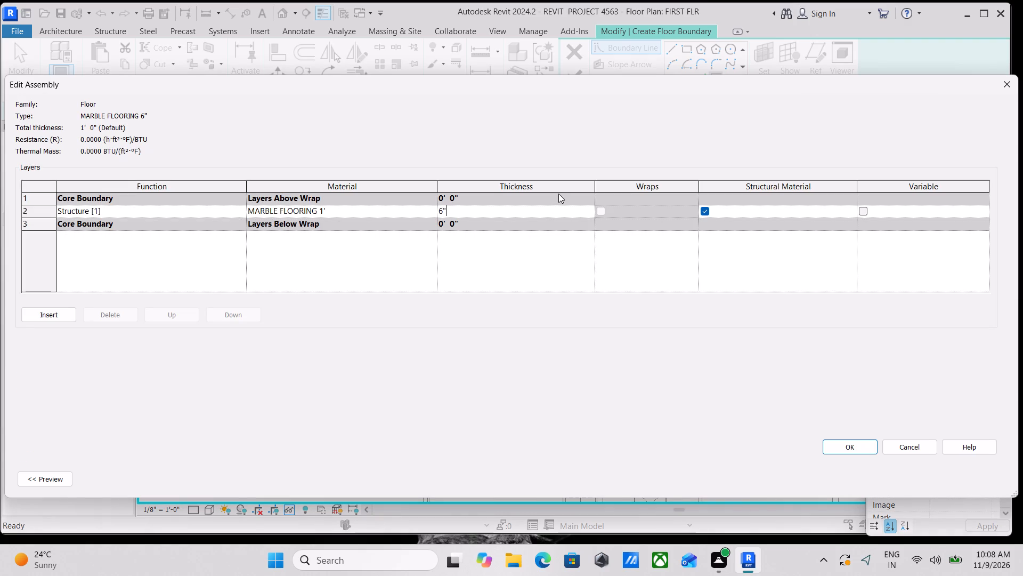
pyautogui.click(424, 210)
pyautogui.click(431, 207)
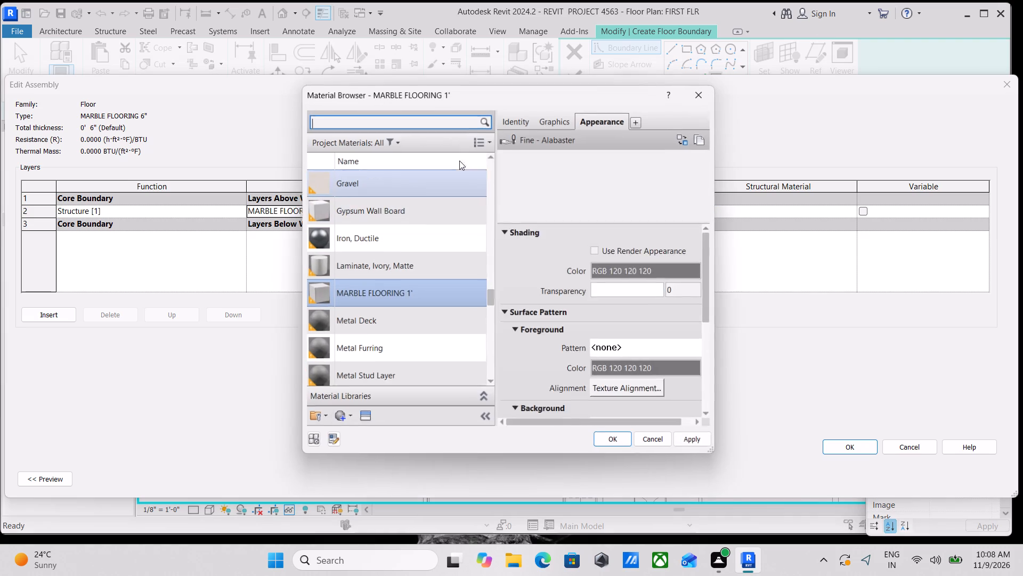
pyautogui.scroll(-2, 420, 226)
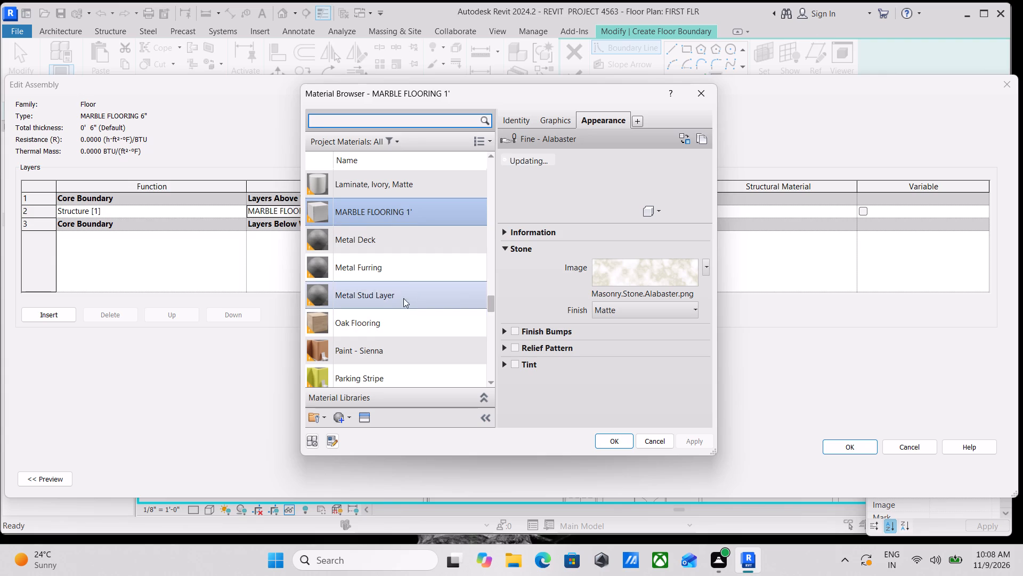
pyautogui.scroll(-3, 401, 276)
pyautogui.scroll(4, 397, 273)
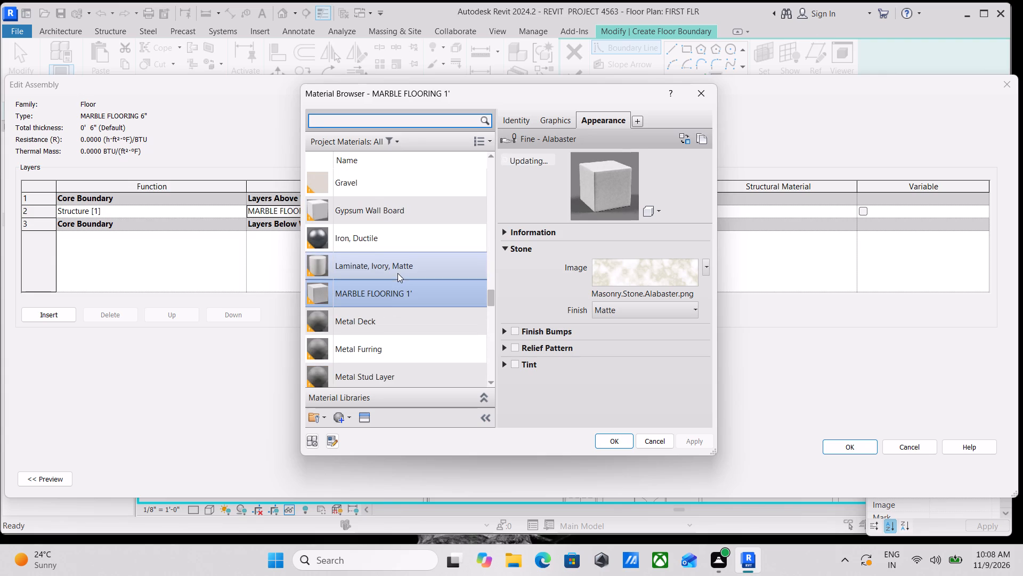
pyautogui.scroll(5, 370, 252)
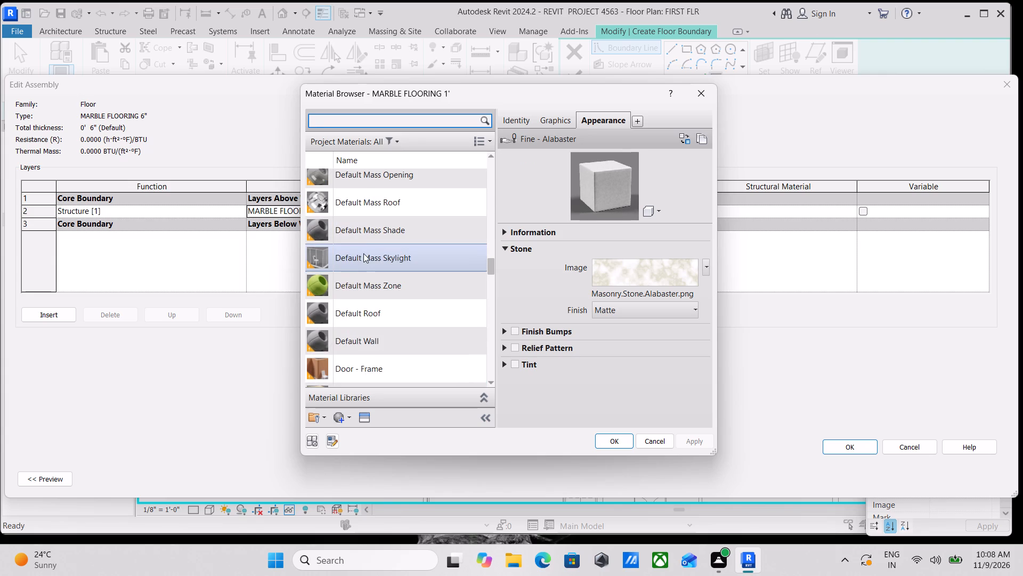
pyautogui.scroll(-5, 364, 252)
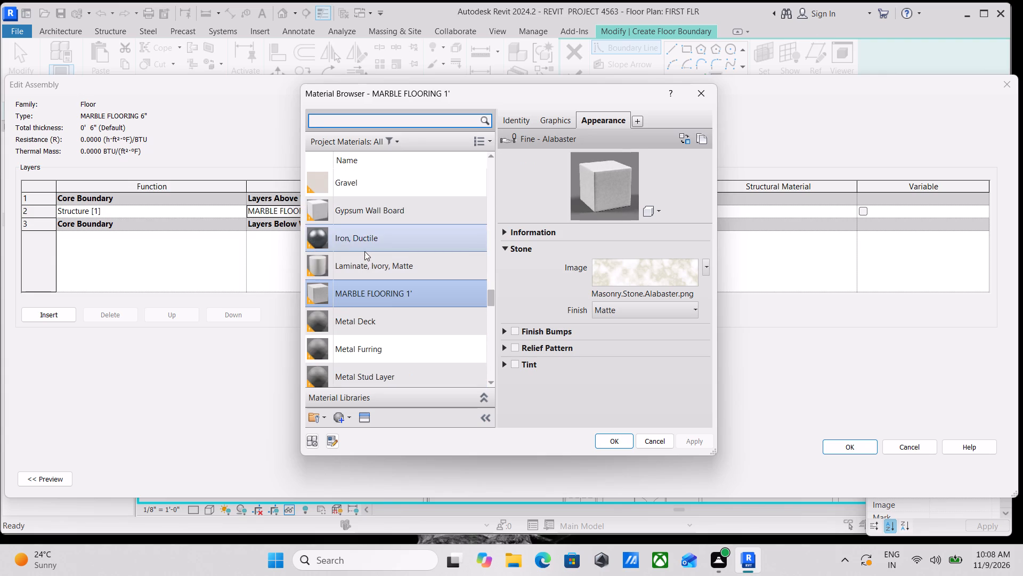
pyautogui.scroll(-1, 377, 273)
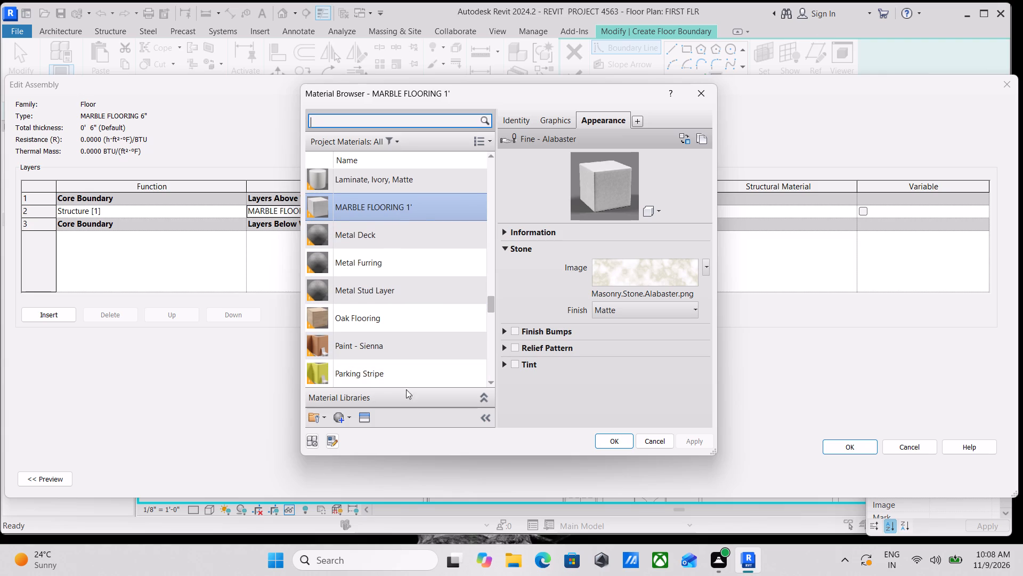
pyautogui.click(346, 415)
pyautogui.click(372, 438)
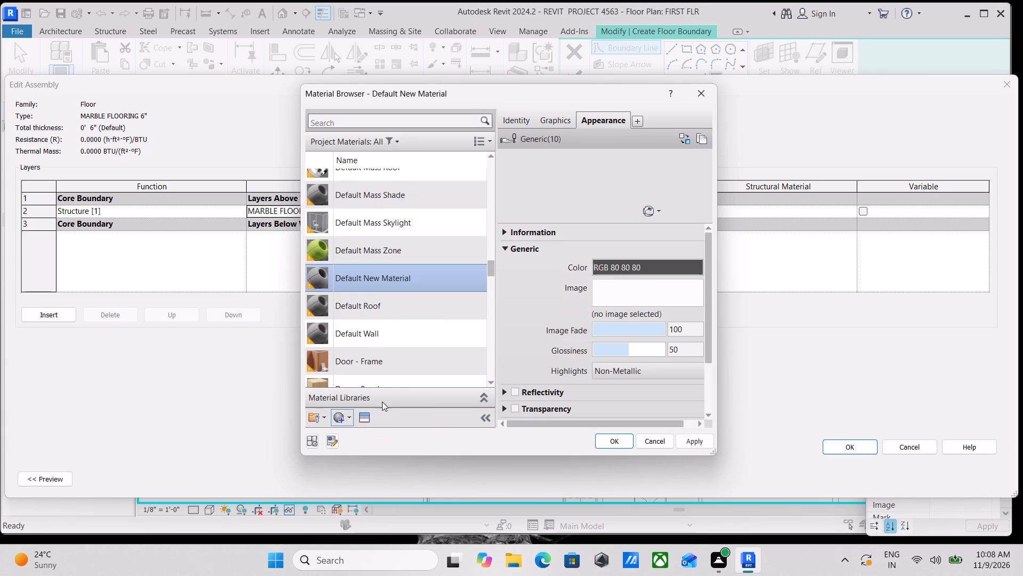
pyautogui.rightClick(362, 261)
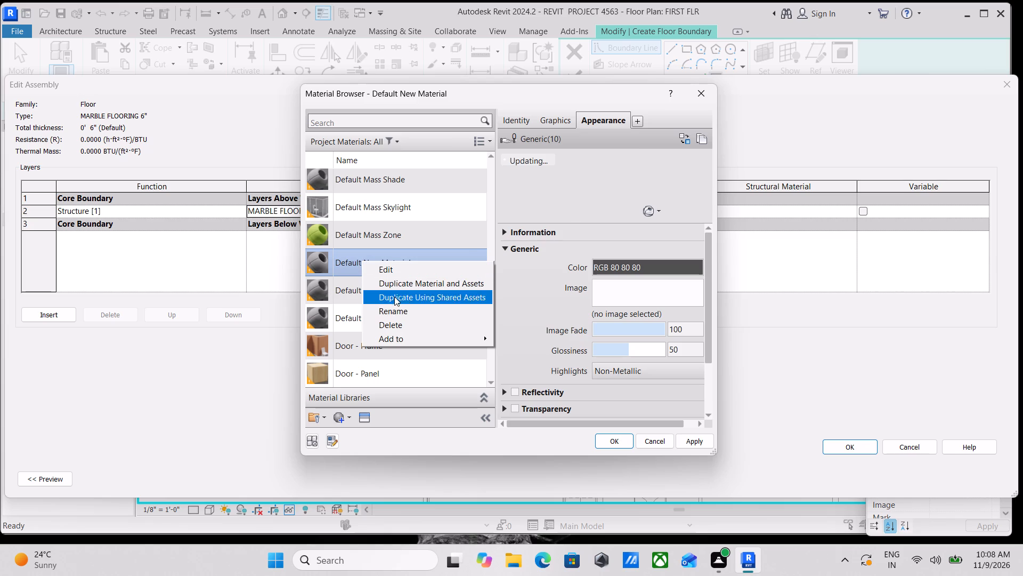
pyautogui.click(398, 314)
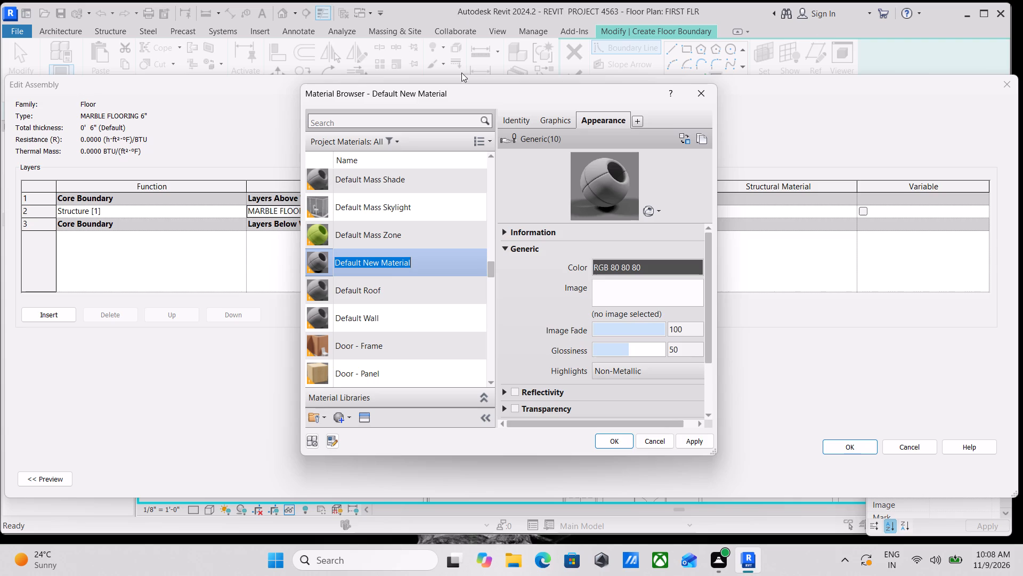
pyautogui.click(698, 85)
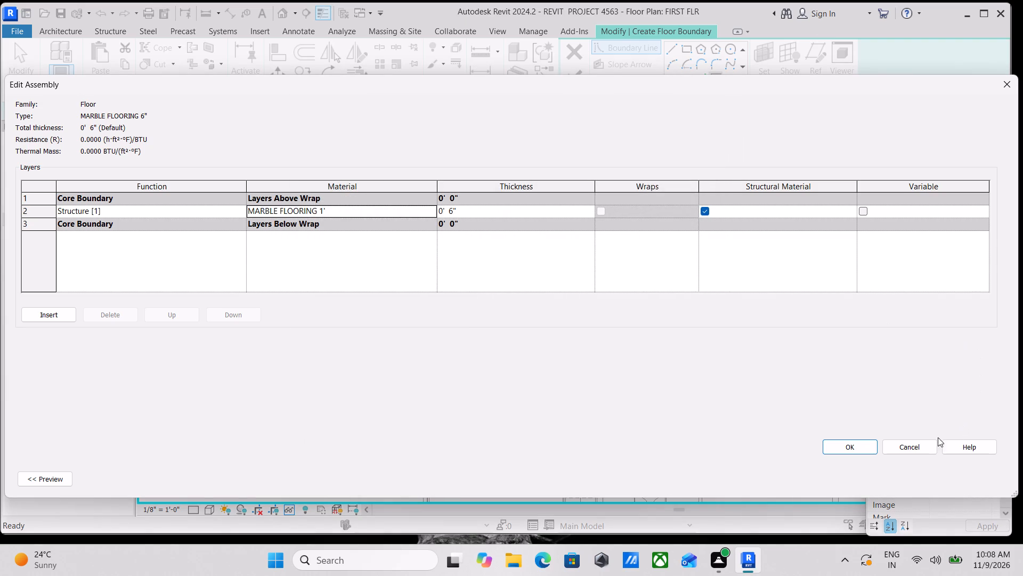
# Accept the edited layer assembly and apply the MARBLE FLOORING 6" type to the new floor.
pyautogui.click(848, 449)
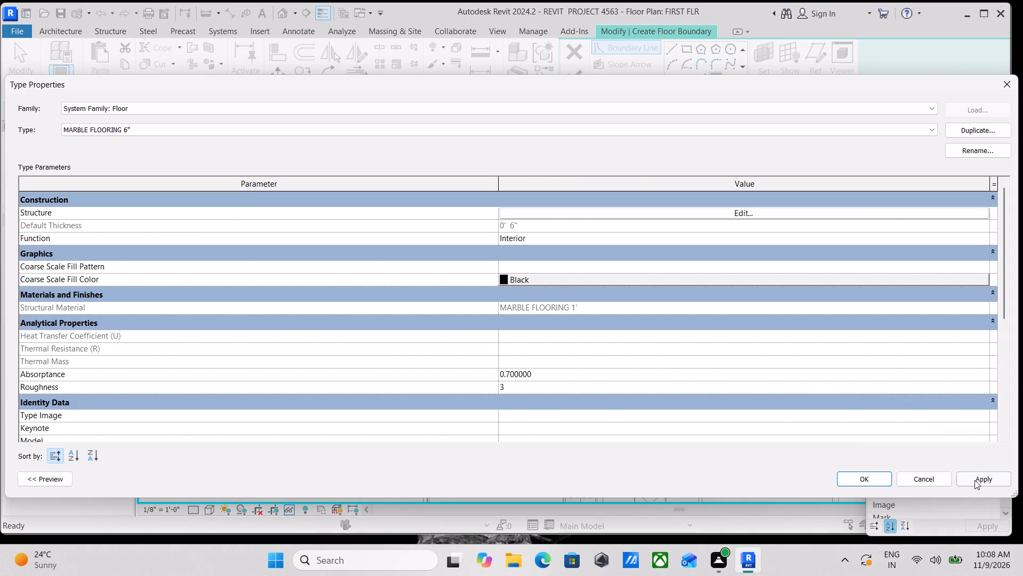
pyautogui.click(977, 478)
pyautogui.click(870, 478)
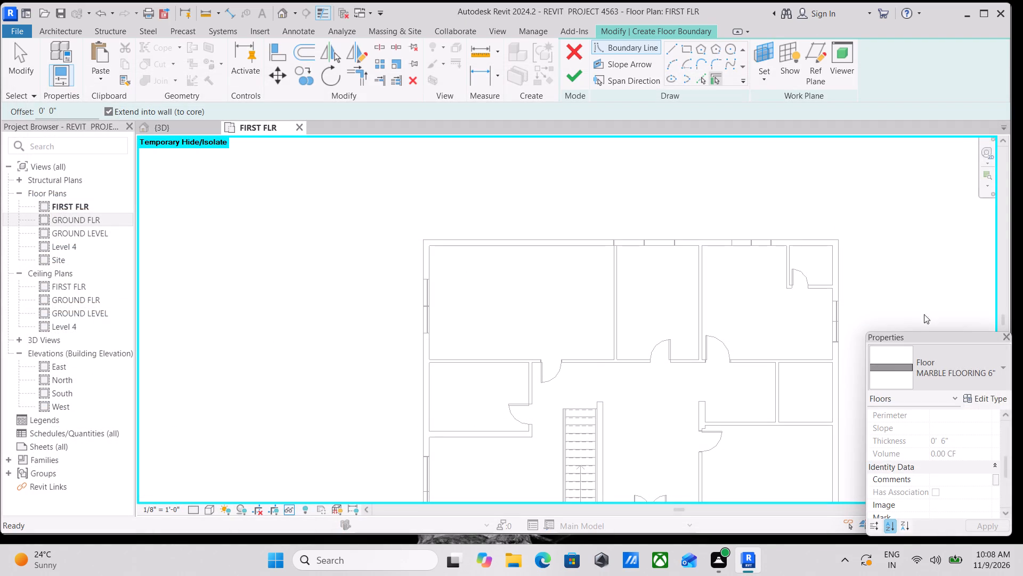
# Sketch a rectangular floor boundary along the inner wall faces of the large room at the plan's upper-left corner.
pyautogui.click(685, 46)
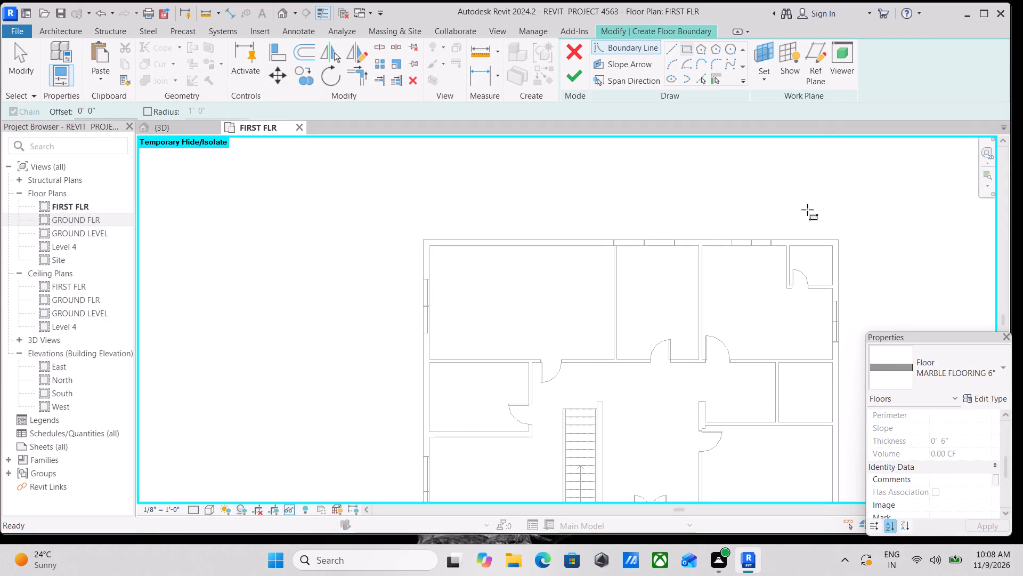
pyautogui.scroll(5, 408, 243)
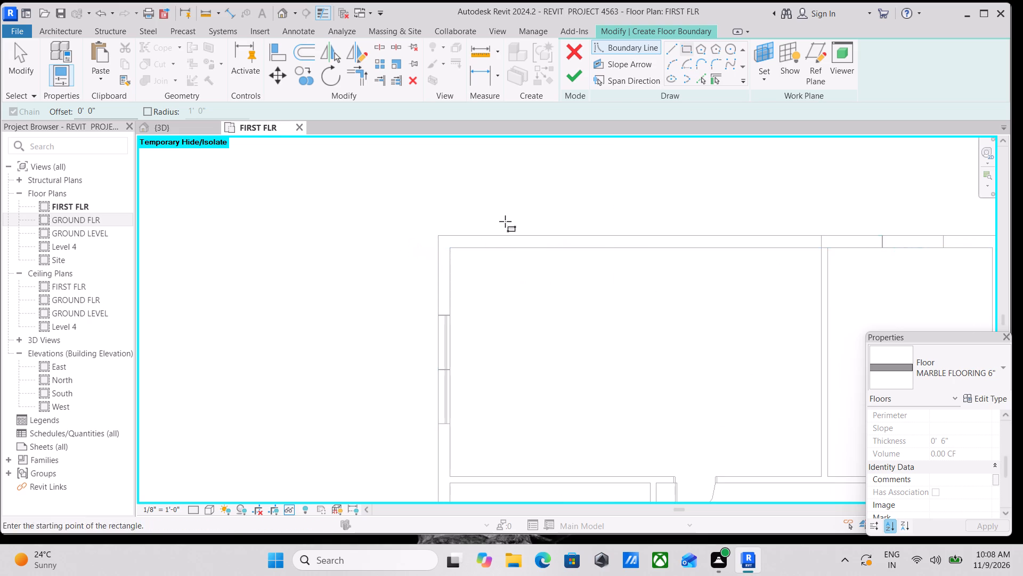
pyautogui.moveTo(500, 215); pyautogui.dragTo(426, 159, button='middle')
pyautogui.scroll(1, 494, 212)
pyautogui.scroll(1, 430, 154)
pyautogui.scroll(-3, 415, 163)
pyautogui.moveTo(399, 178); pyautogui.dragTo(302, 199, button='middle')
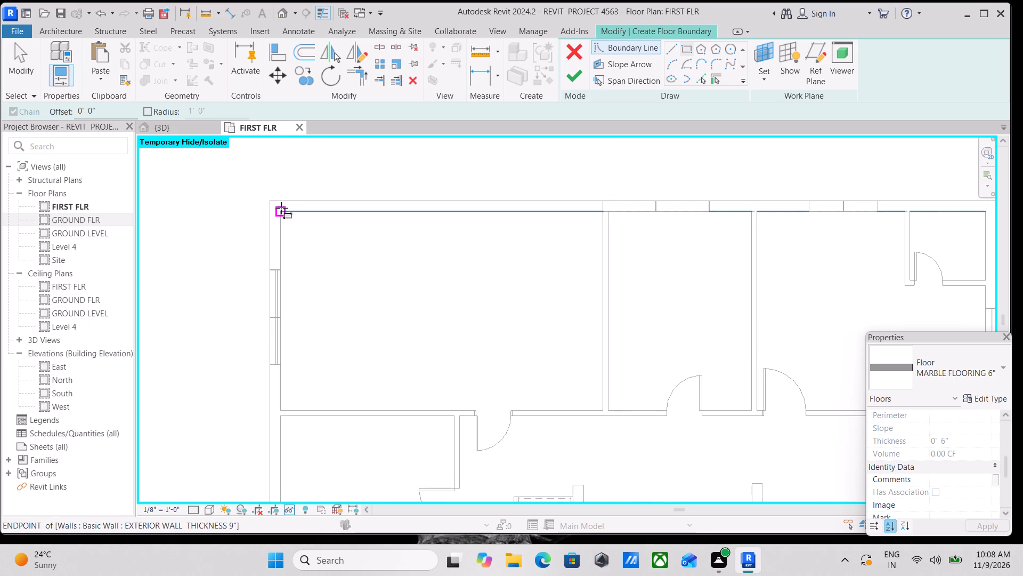
pyautogui.click(278, 210)
pyautogui.moveTo(425, 333); pyautogui.dragTo(352, 191, button='middle')
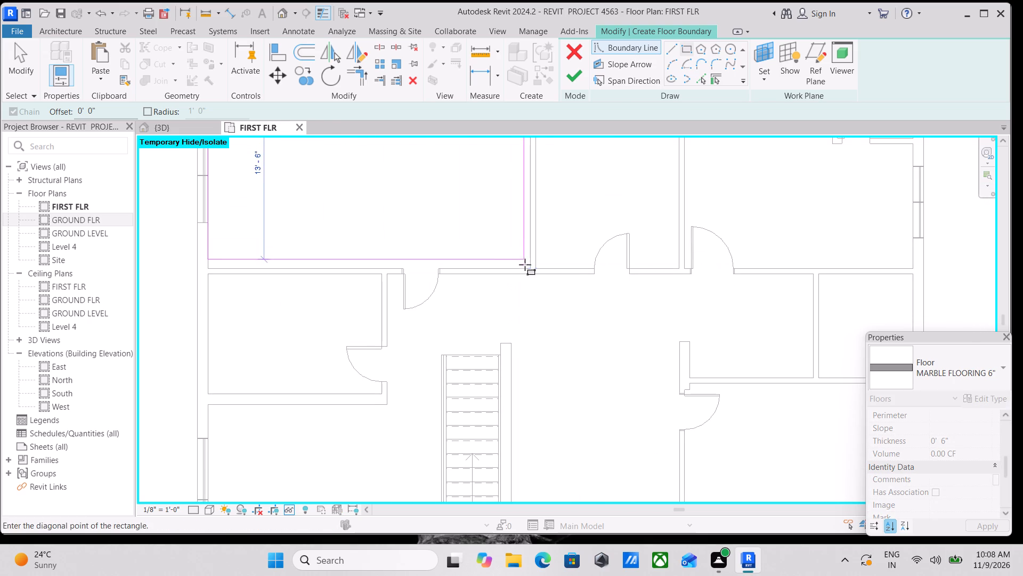
pyautogui.click(531, 265)
pyautogui.scroll(-2, 516, 165)
pyautogui.moveTo(506, 236); pyautogui.dragTo(461, 313, button='middle')
pyautogui.moveTo(553, 231); pyautogui.dragTo(549, 302, button='middle')
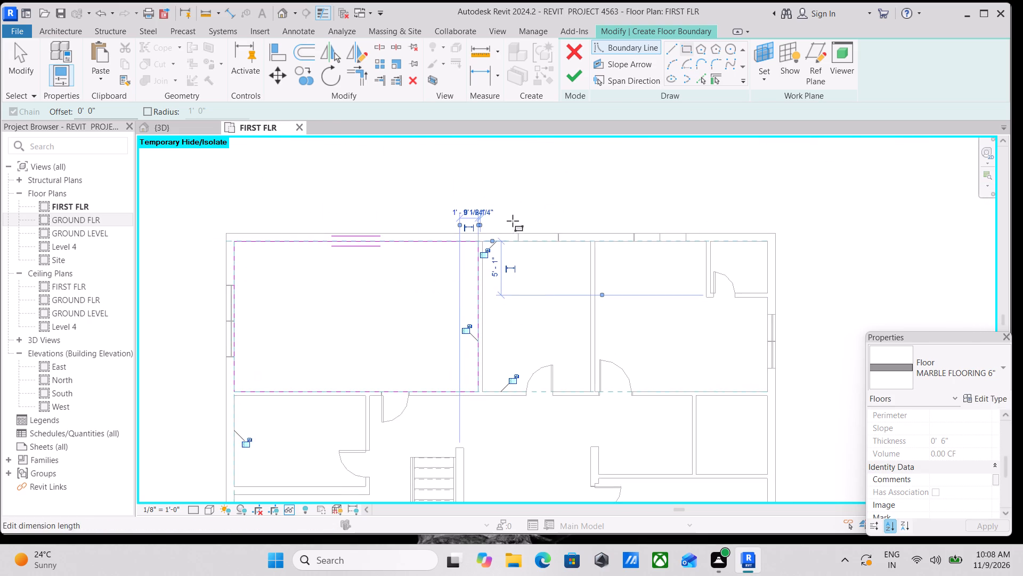
# Sketch a rectangular floor boundary along the inner wall faces of the middle room on the plan's upper side.
pyautogui.scroll(12, 521, 228)
pyautogui.click(433, 261)
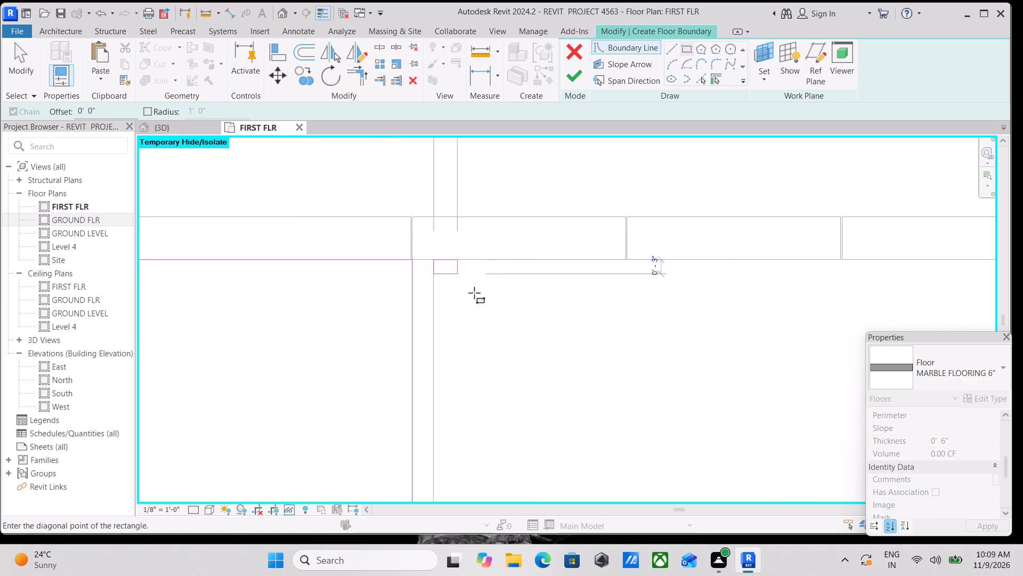
pyautogui.moveTo(555, 239); pyautogui.dragTo(496, 104, button='middle')
pyautogui.scroll(-1, 500, 116)
pyautogui.scroll(-8, 590, 284)
pyautogui.moveTo(644, 311); pyautogui.dragTo(561, 219, button='middle')
pyautogui.moveTo(626, 334); pyautogui.dragTo(581, 222, button='middle')
pyautogui.click(603, 301)
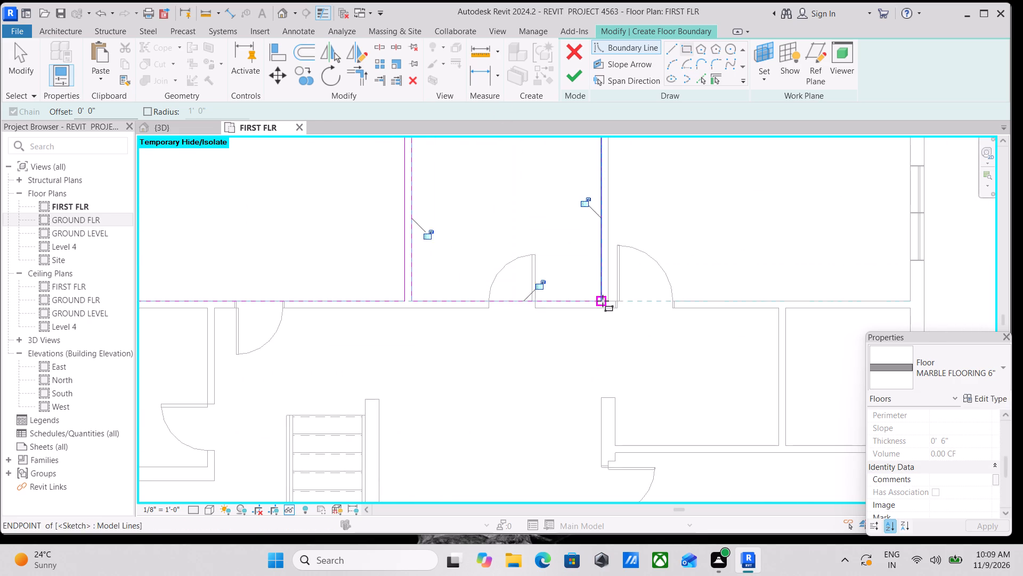
# Sketch boundary lines along the upper-right room's top wall and down the bathroom partition beside it.
pyautogui.scroll(-2, 641, 226)
pyautogui.moveTo(635, 229); pyautogui.dragTo(552, 369, button='middle')
pyautogui.scroll(3, 540, 274)
pyautogui.moveTo(541, 250); pyautogui.dragTo(527, 298, button='middle')
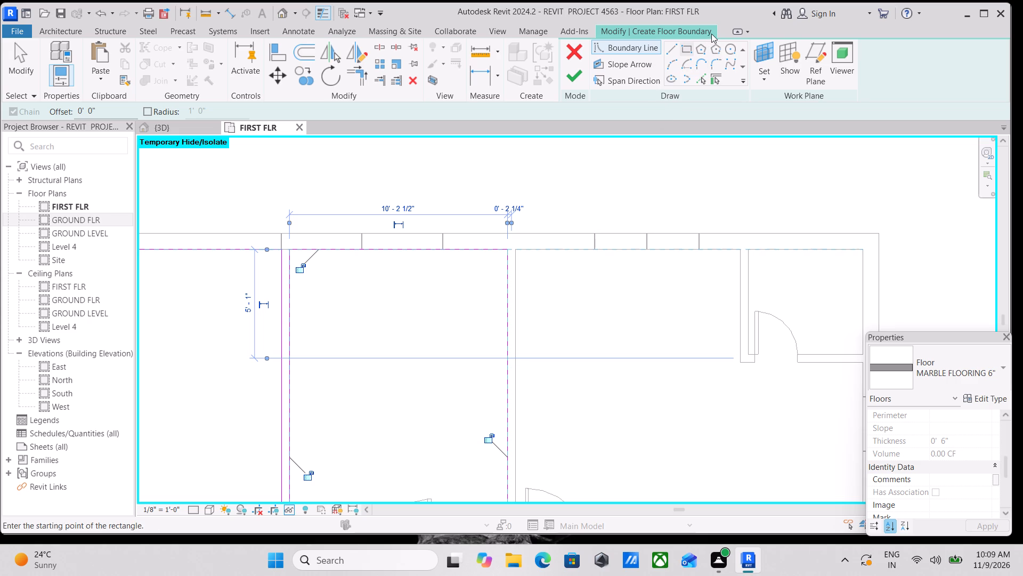
pyautogui.click(673, 52)
pyautogui.scroll(-4, 557, 299)
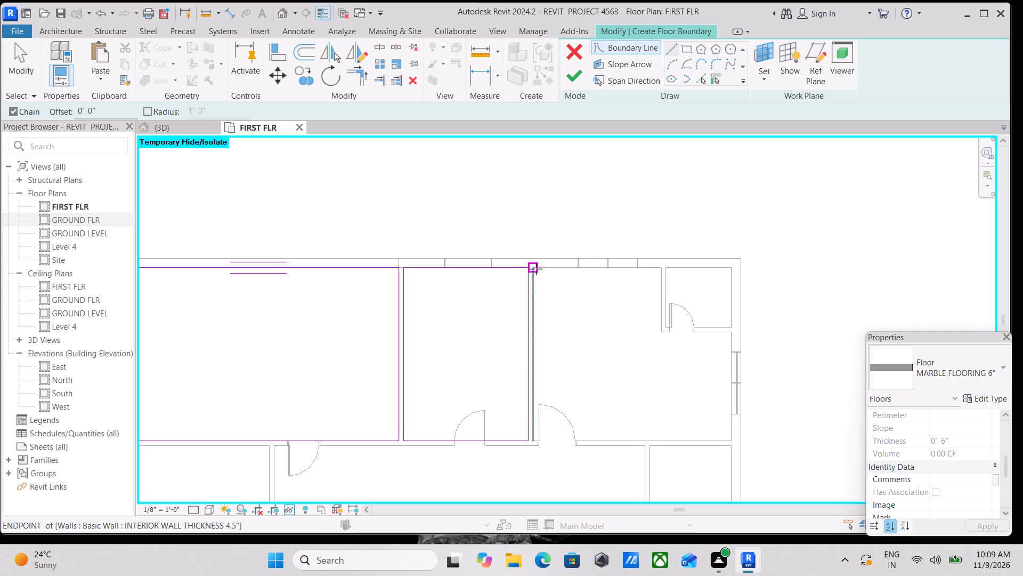
pyautogui.click(536, 269)
pyautogui.click(664, 268)
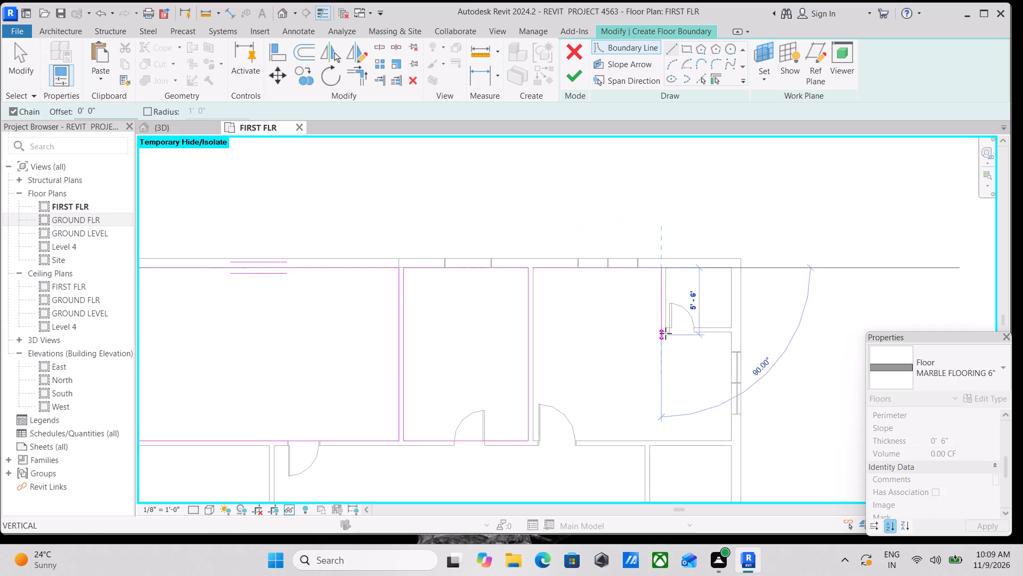
pyautogui.scroll(4, 665, 333)
pyautogui.click(660, 329)
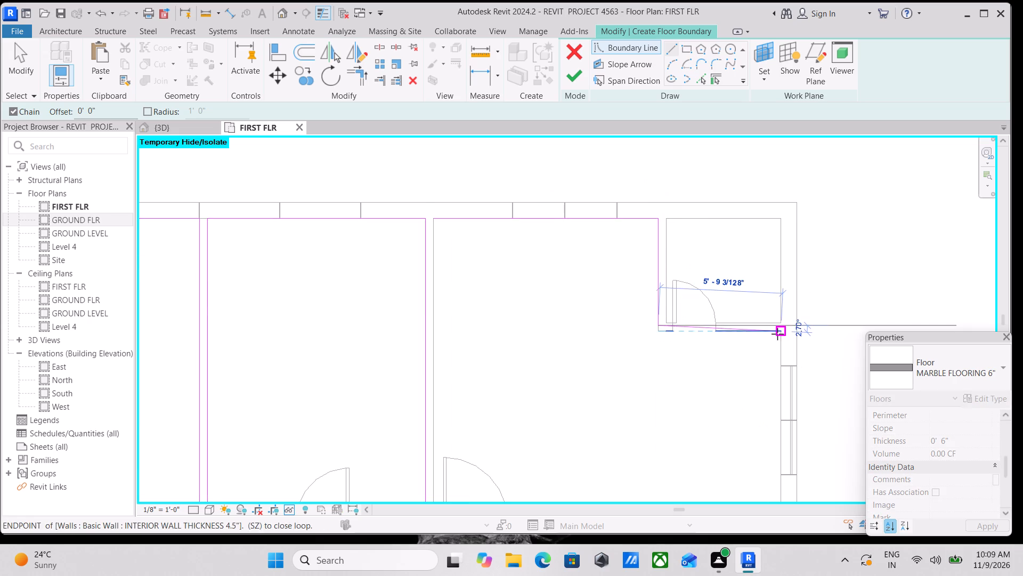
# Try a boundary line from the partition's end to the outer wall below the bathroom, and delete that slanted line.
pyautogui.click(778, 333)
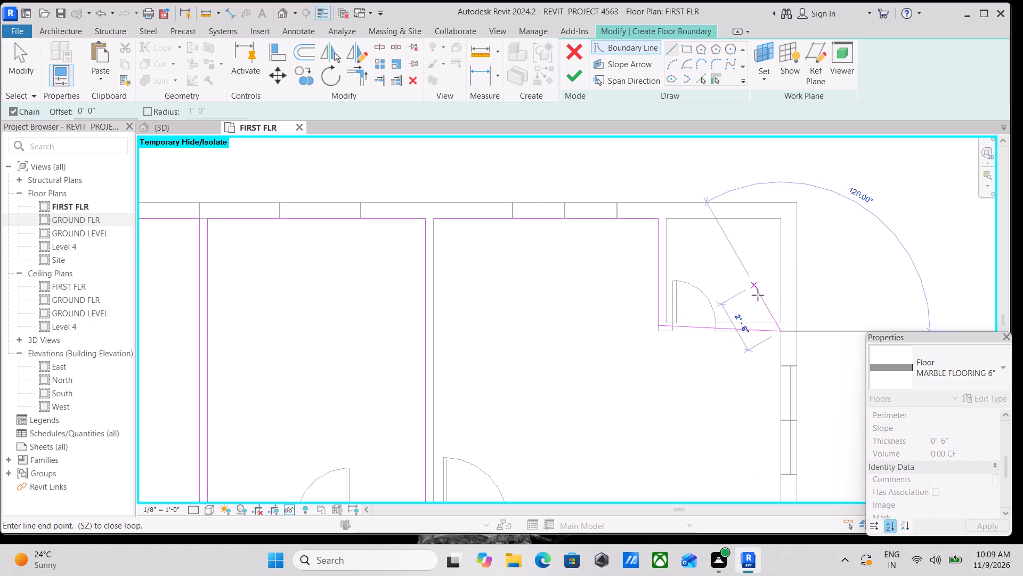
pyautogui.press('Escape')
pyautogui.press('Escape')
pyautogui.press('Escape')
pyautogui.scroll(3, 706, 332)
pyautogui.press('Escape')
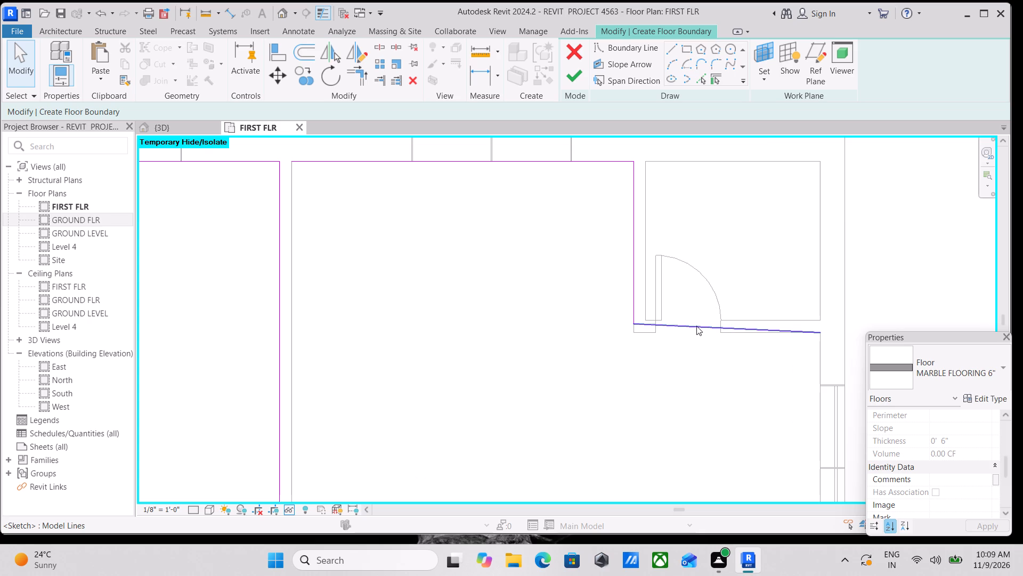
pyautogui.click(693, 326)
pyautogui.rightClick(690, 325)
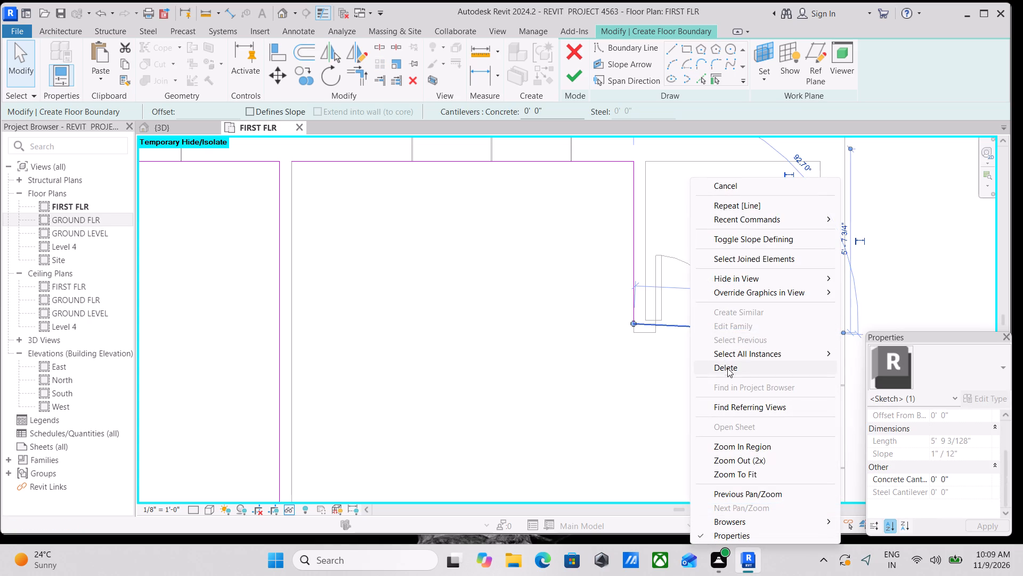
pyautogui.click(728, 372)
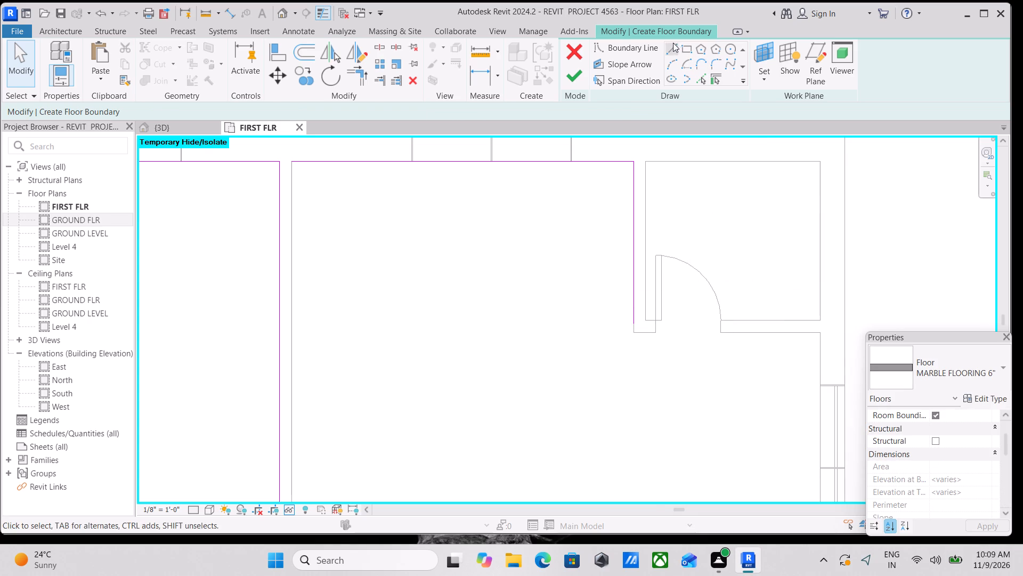
# Extend the vertical boundary line beside the bathroom down to the partition's lower outer corner.
pyautogui.click(670, 43)
pyautogui.press('Escape')
pyautogui.press('Escape')
pyautogui.scroll(3, 630, 335)
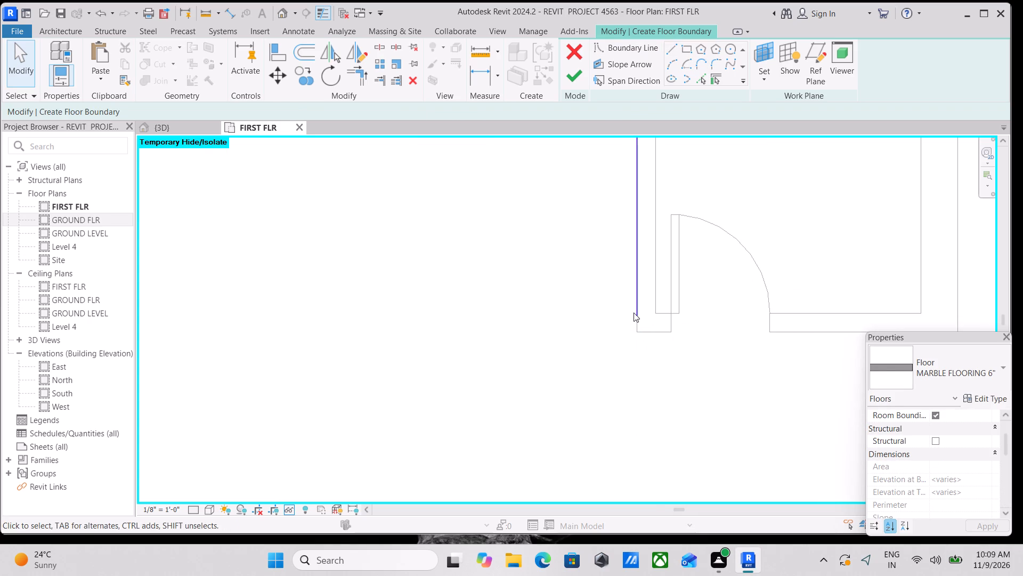
pyautogui.click(636, 311)
pyautogui.moveTo(636, 316); pyautogui.dragTo(636, 333)
pyautogui.press('Escape')
# Complete the L-shaped boundary of the upper-right room with lines below the bathroom and along the outer, lower and dividing walls.
pyautogui.click(670, 50)
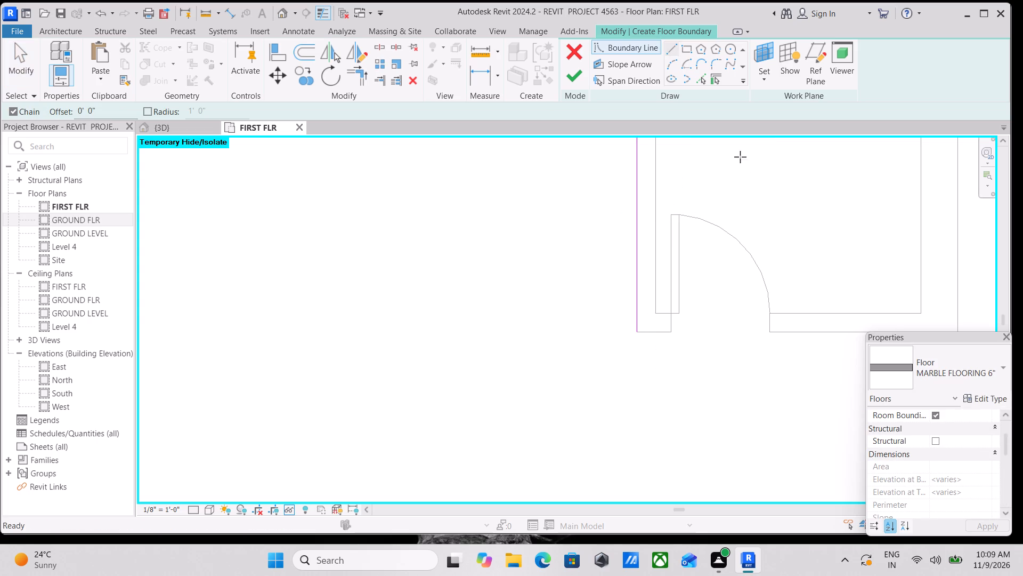
pyautogui.click(636, 332)
pyautogui.moveTo(787, 336); pyautogui.dragTo(596, 313, button='middle')
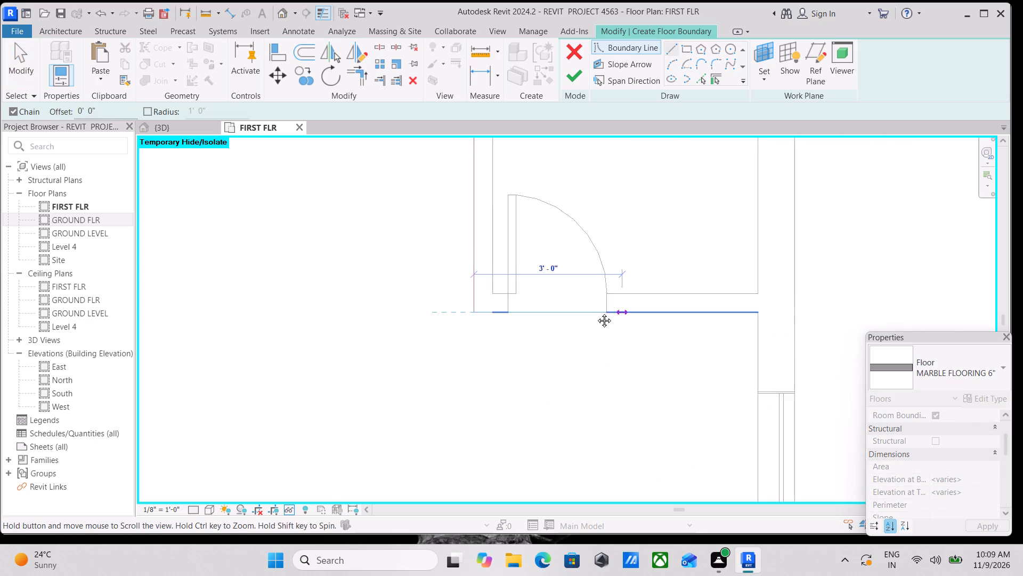
pyautogui.moveTo(596, 313); pyautogui.dragTo(594, 312, button='middle')
pyautogui.click(727, 310)
pyautogui.scroll(-8, 736, 327)
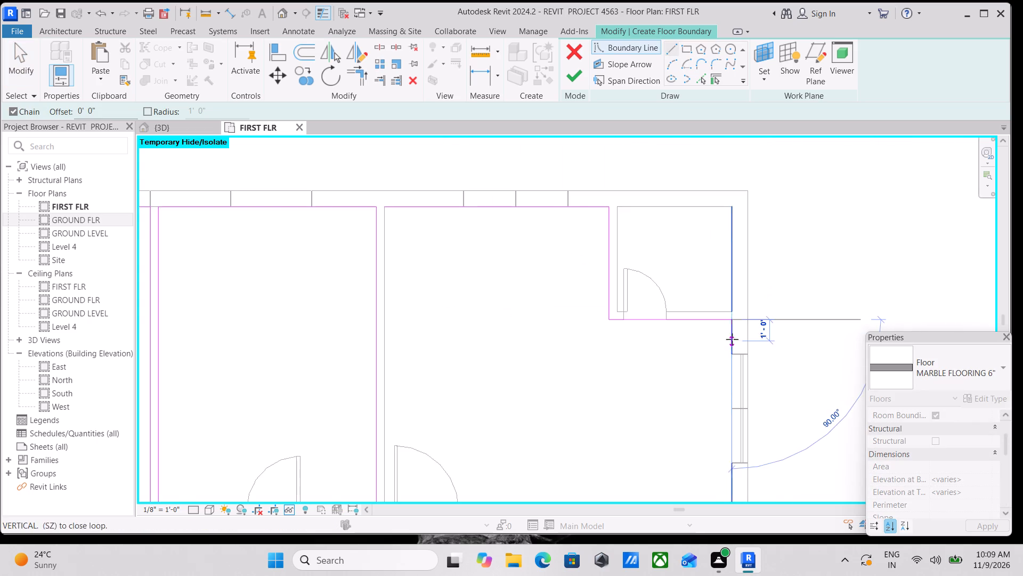
pyautogui.moveTo(725, 334); pyautogui.dragTo(719, 165, button='middle')
pyautogui.click(729, 298)
pyautogui.moveTo(581, 299); pyautogui.dragTo(681, 297, button='middle')
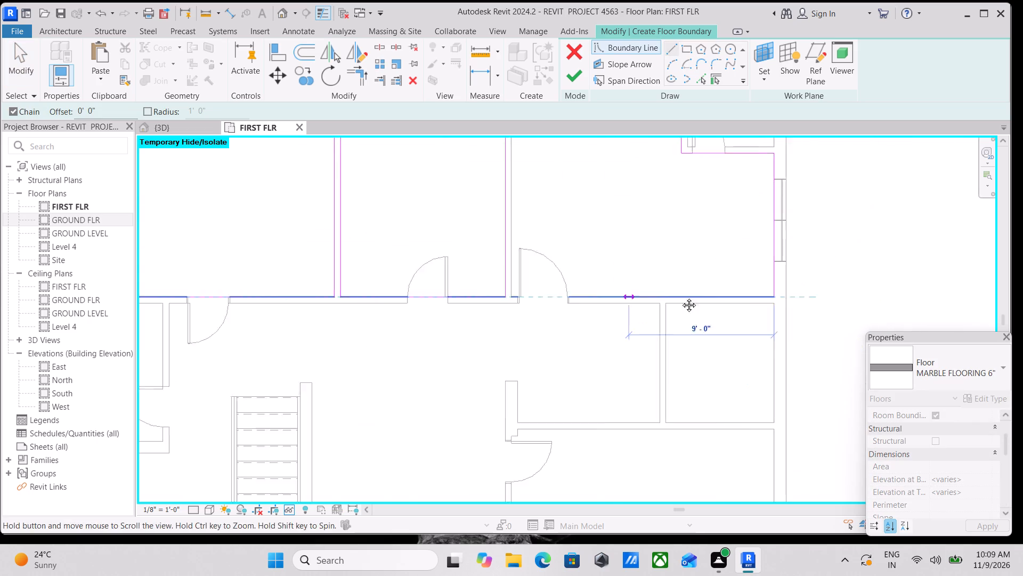
pyautogui.moveTo(681, 297); pyautogui.dragTo(739, 297, button='middle')
pyautogui.click(623, 297)
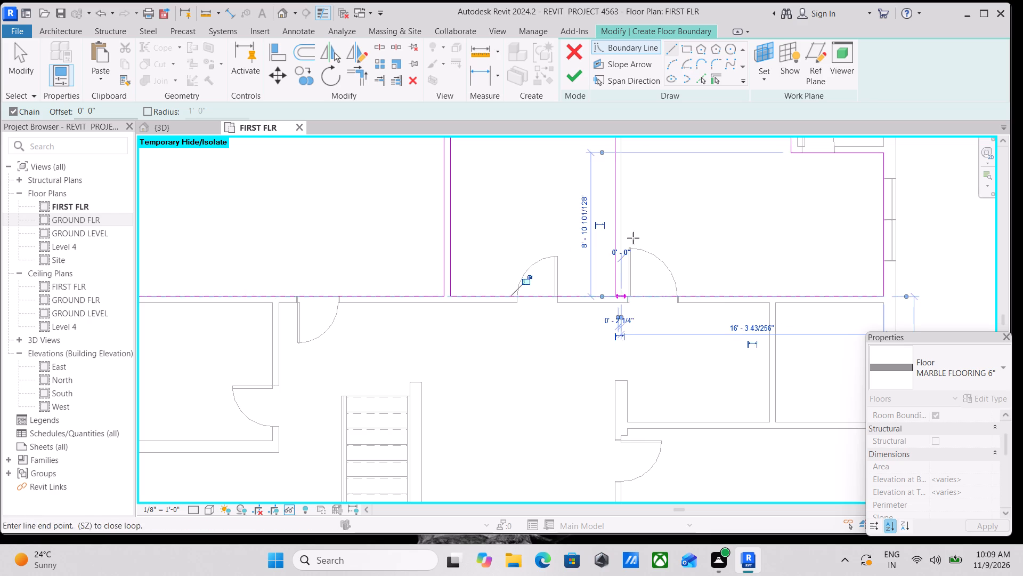
pyautogui.moveTo(627, 226); pyautogui.dragTo(628, 377, button='middle')
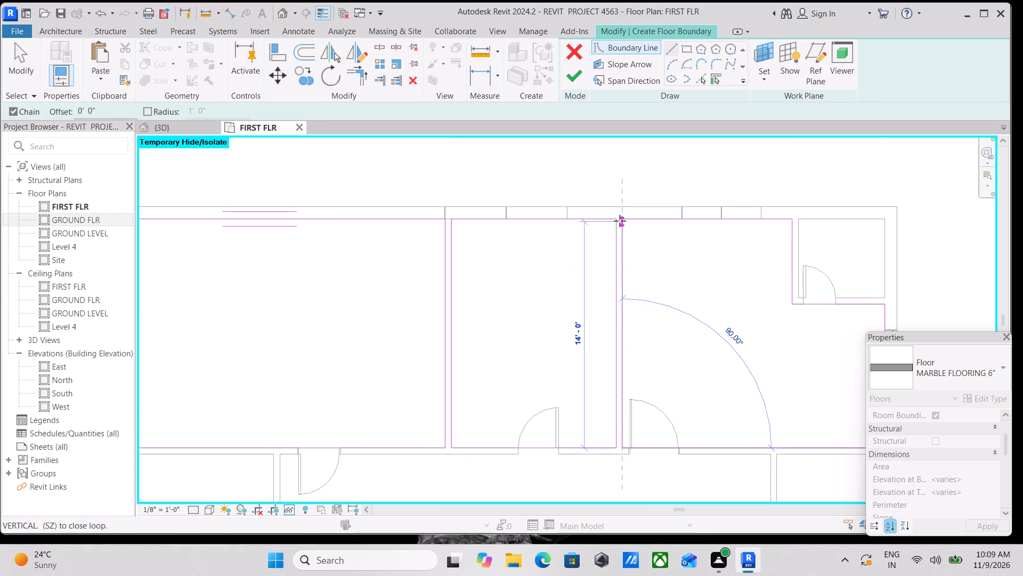
pyautogui.click(624, 219)
pyautogui.press('Escape')
# Sketch a rectangular floor boundary along the inner wall faces of the bathroom in the plan's upper-right corner.
pyautogui.scroll(-6, 651, 274)
pyautogui.moveTo(655, 273); pyautogui.dragTo(653, 249, button='middle')
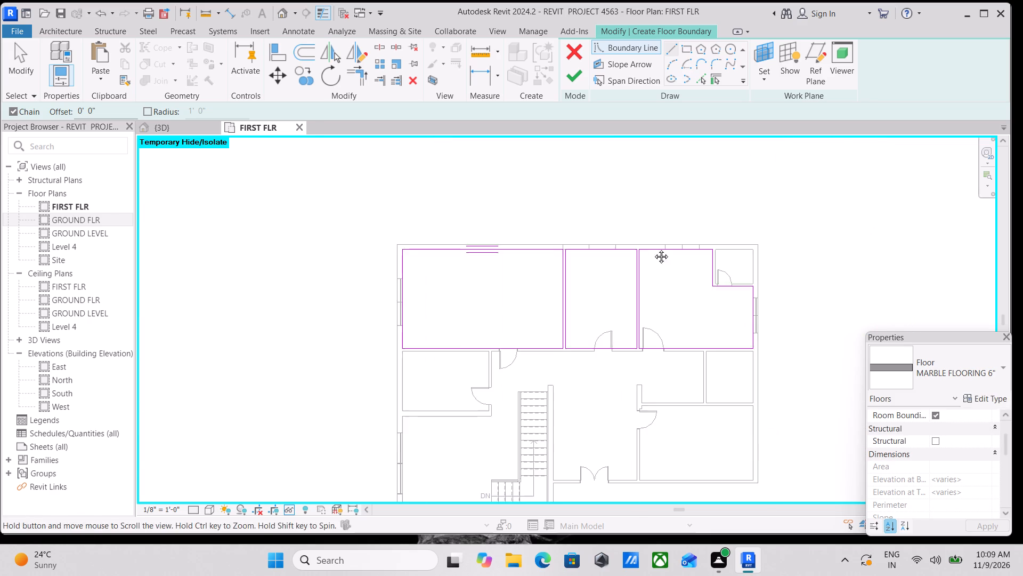
pyautogui.moveTo(653, 249); pyautogui.dragTo(653, 203, button='middle')
pyautogui.scroll(3, 708, 224)
pyautogui.moveTo(703, 230); pyautogui.dragTo(647, 339, button='middle')
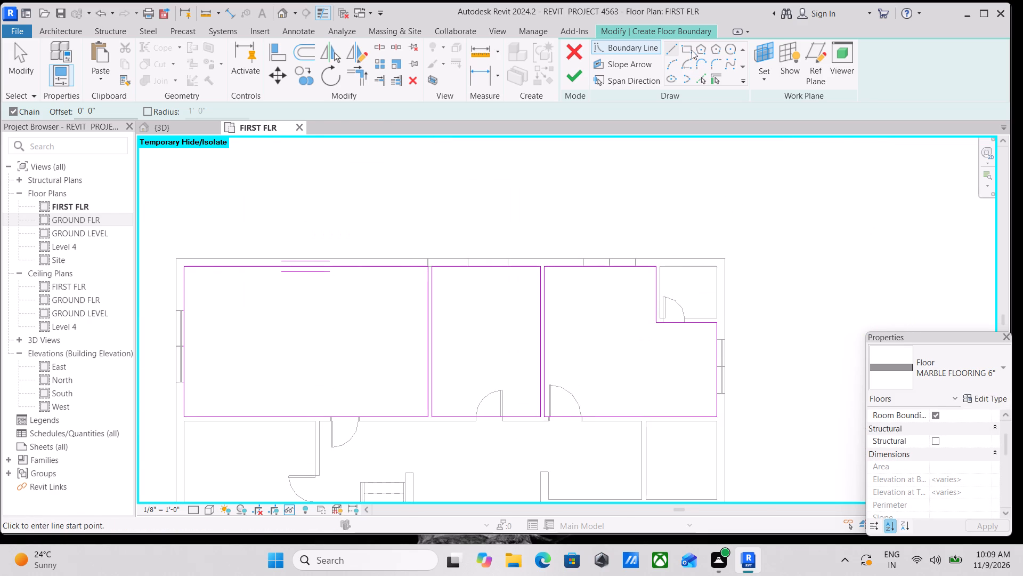
pyautogui.click(686, 49)
pyautogui.scroll(14, 651, 277)
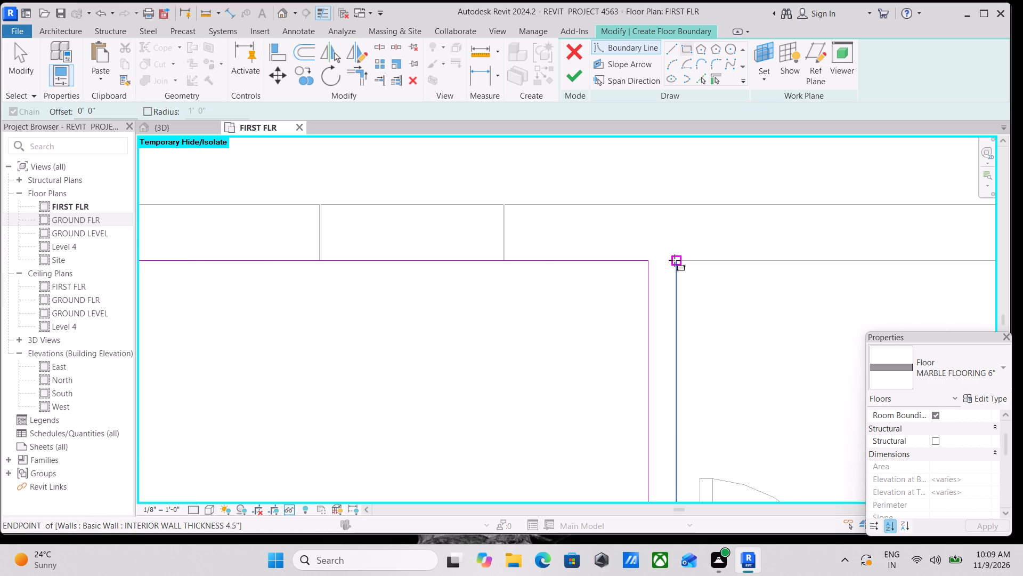
pyautogui.click(675, 260)
pyautogui.scroll(-2, 722, 341)
pyautogui.moveTo(720, 339); pyautogui.dragTo(614, 158, button='middle')
pyautogui.scroll(-2, 699, 299)
pyautogui.moveTo(698, 299); pyautogui.dragTo(659, 256, button='middle')
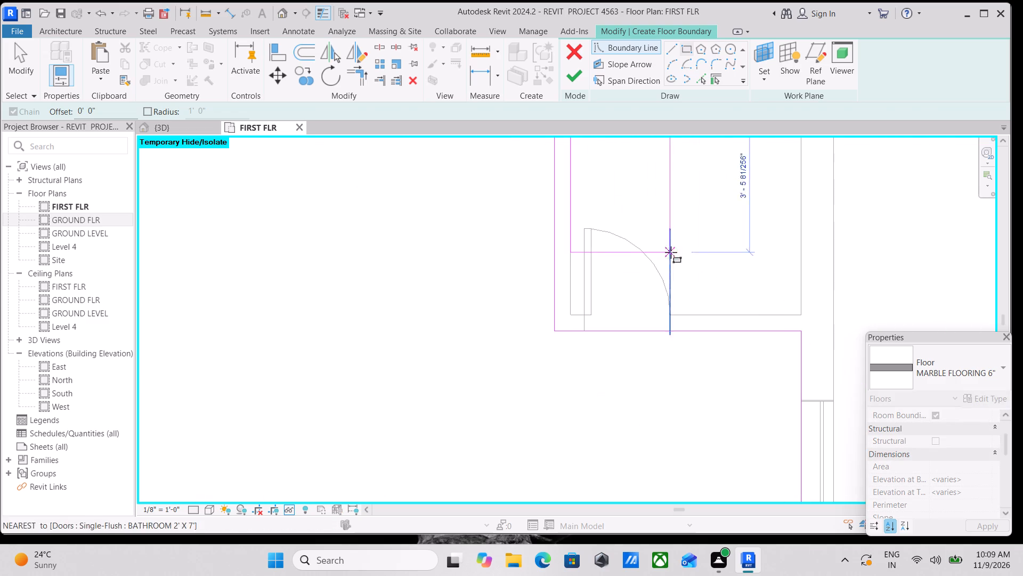
pyautogui.click(802, 310)
pyautogui.press('Escape')
# Sketch a rectangular floor boundary inside the small room against the right outer wall, directly below the L-shaped room.
pyautogui.scroll(-5, 689, 253)
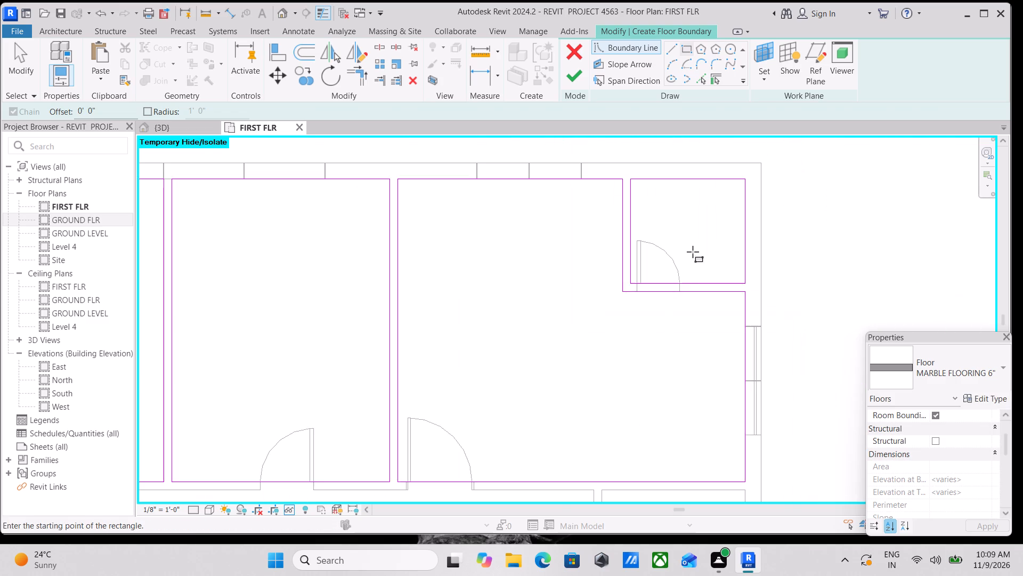
pyautogui.scroll(-4, 687, 271)
pyautogui.scroll(-1, 595, 300)
pyautogui.moveTo(616, 278); pyautogui.dragTo(726, 192, button='middle')
pyautogui.scroll(-1, 716, 196)
pyautogui.moveTo(677, 276); pyautogui.dragTo(760, 263, button='middle')
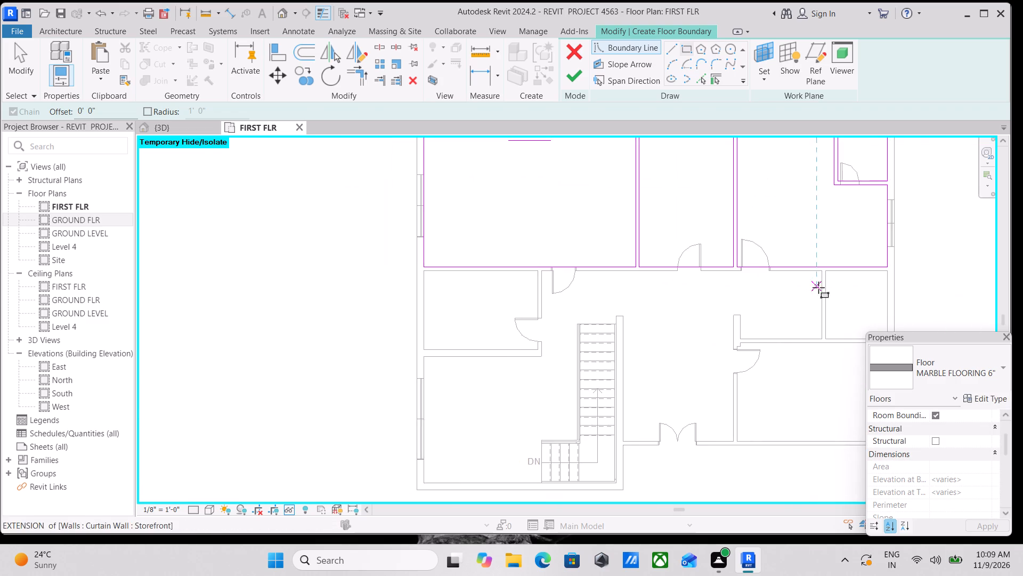
pyautogui.moveTo(818, 287); pyautogui.dragTo(623, 278, button='middle')
pyautogui.scroll(13, 654, 257)
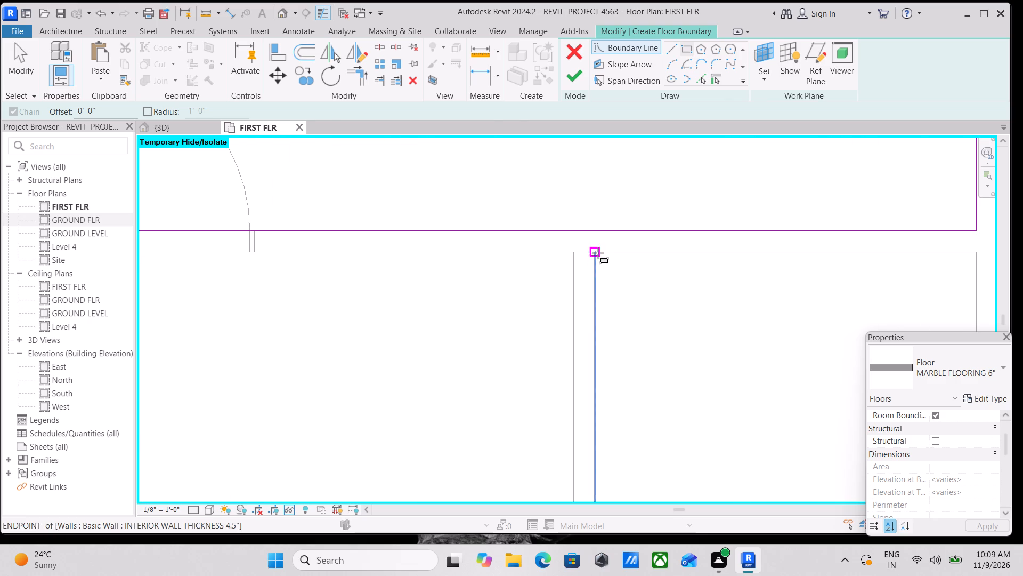
pyautogui.click(598, 251)
pyautogui.scroll(-4, 673, 372)
pyautogui.moveTo(670, 369); pyautogui.dragTo(610, 179, button='middle')
pyautogui.scroll(-3, 685, 309)
pyautogui.moveTo(681, 308); pyautogui.dragTo(664, 289, button='middle')
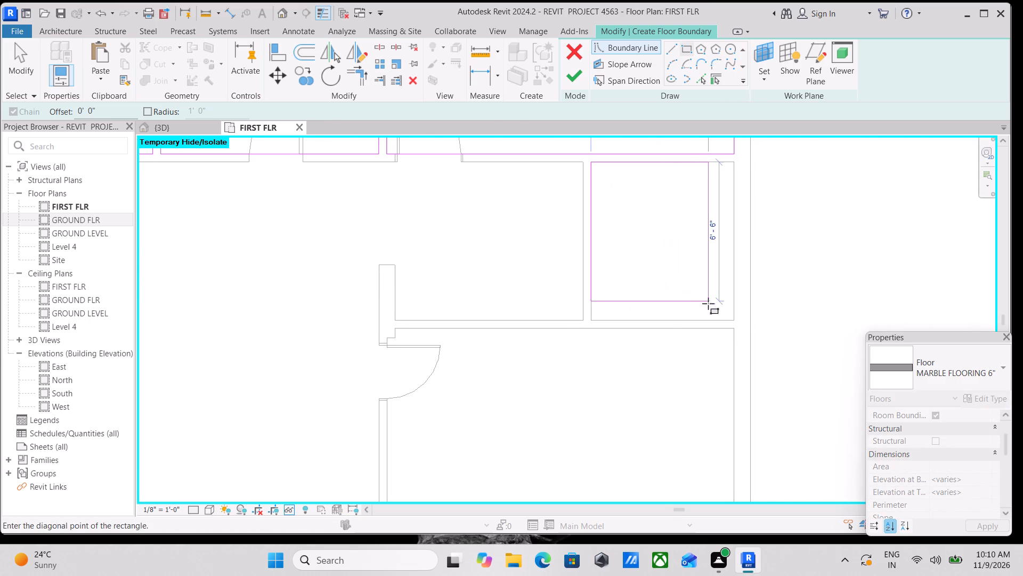
pyautogui.click(734, 320)
pyautogui.press('Escape')
# Sketch a rectangular floor boundary inside the room against the left outer wall, directly below the large upper-left room.
pyautogui.scroll(-3, 607, 236)
pyautogui.moveTo(618, 248); pyautogui.dragTo(681, 310, button='middle')
pyautogui.scroll(1, 679, 305)
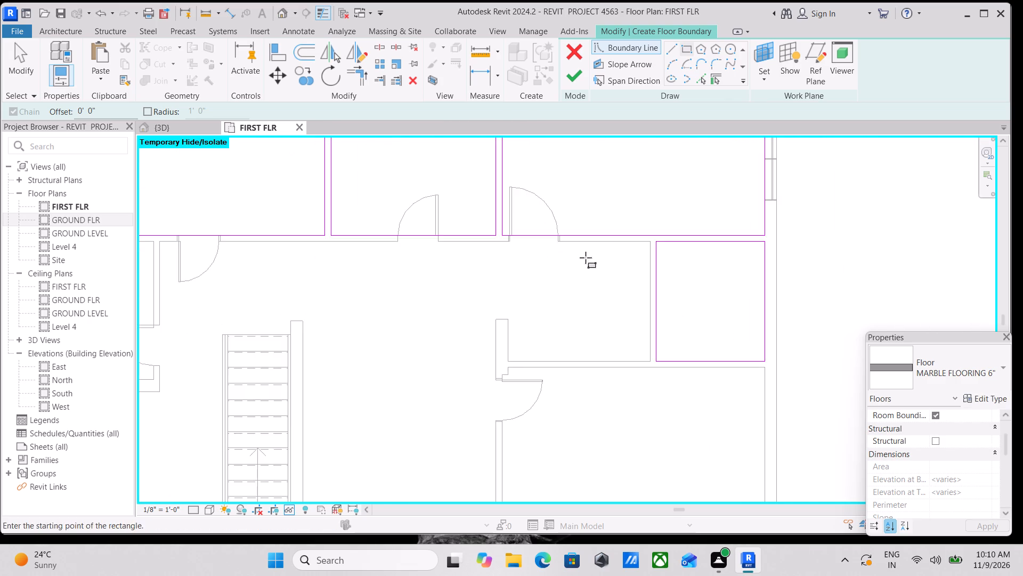
pyautogui.scroll(-2, 503, 238)
pyautogui.moveTo(501, 242); pyautogui.dragTo(703, 305, button='middle')
pyautogui.moveTo(338, 297); pyautogui.dragTo(533, 269, button='middle')
pyautogui.scroll(7, 465, 293)
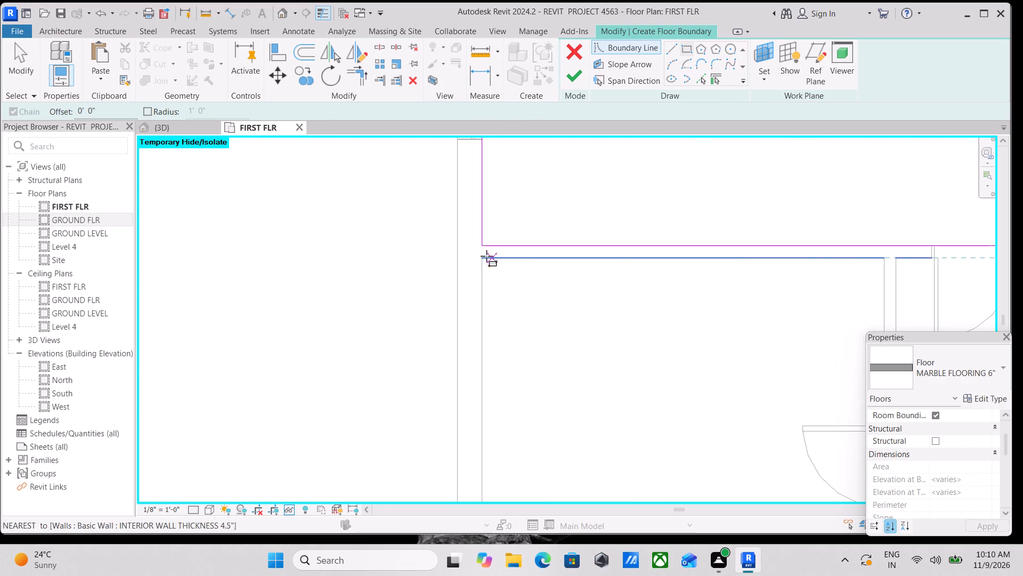
pyautogui.click(485, 264)
pyautogui.press('Escape')
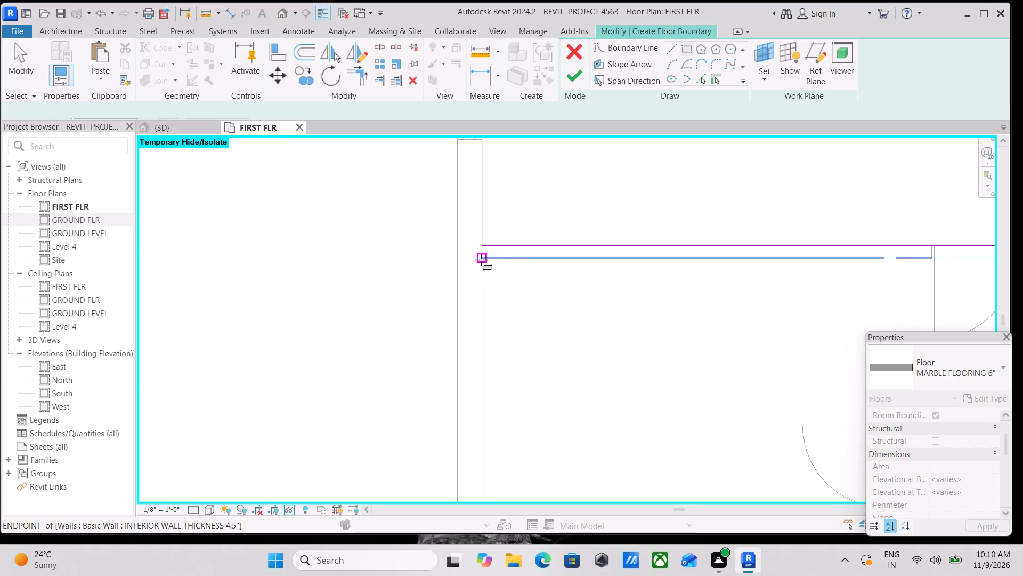
pyautogui.click(486, 260)
pyautogui.scroll(-3, 592, 387)
pyautogui.moveTo(589, 377); pyautogui.dragTo(518, 206, button='middle')
pyautogui.moveTo(636, 291); pyautogui.dragTo(611, 287, button='middle')
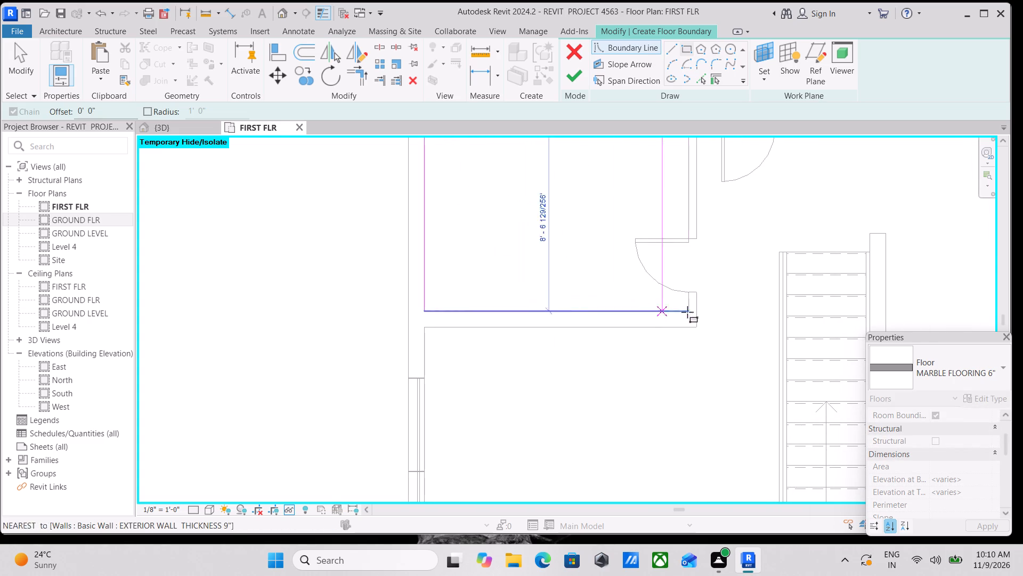
pyautogui.click(683, 311)
pyautogui.scroll(-4, 619, 238)
pyautogui.press('Escape')
# Sketch floor boundary lines in the lower-right room along its lower wall, its door-side wall and the small notch above the door.
pyautogui.scroll(-2, 631, 239)
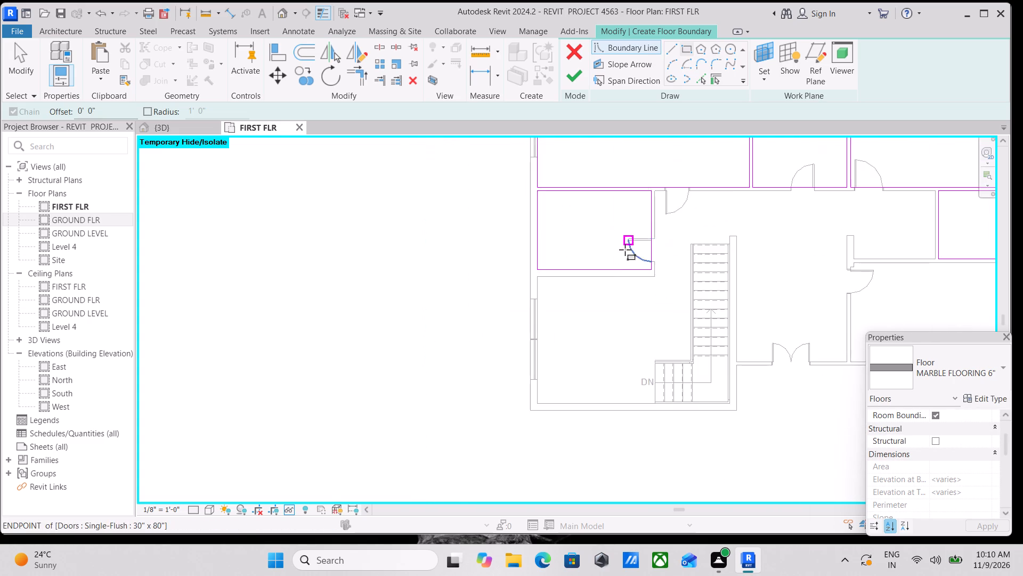
pyautogui.moveTo(617, 260); pyautogui.dragTo(500, 286, button='middle')
pyautogui.scroll(-1, 616, 268)
pyautogui.moveTo(611, 289); pyautogui.dragTo(551, 357, button='middle')
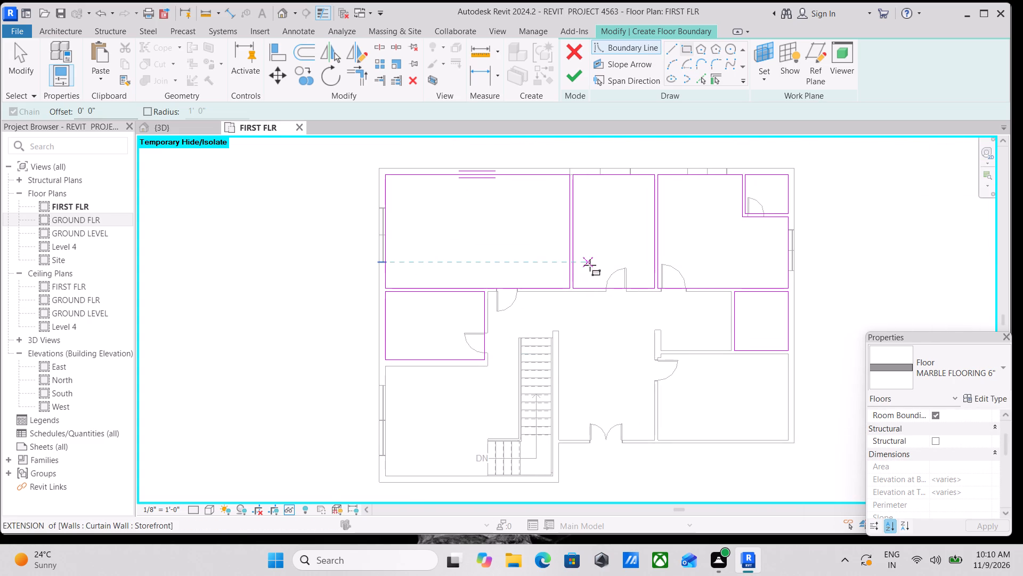
pyautogui.scroll(8, 801, 442)
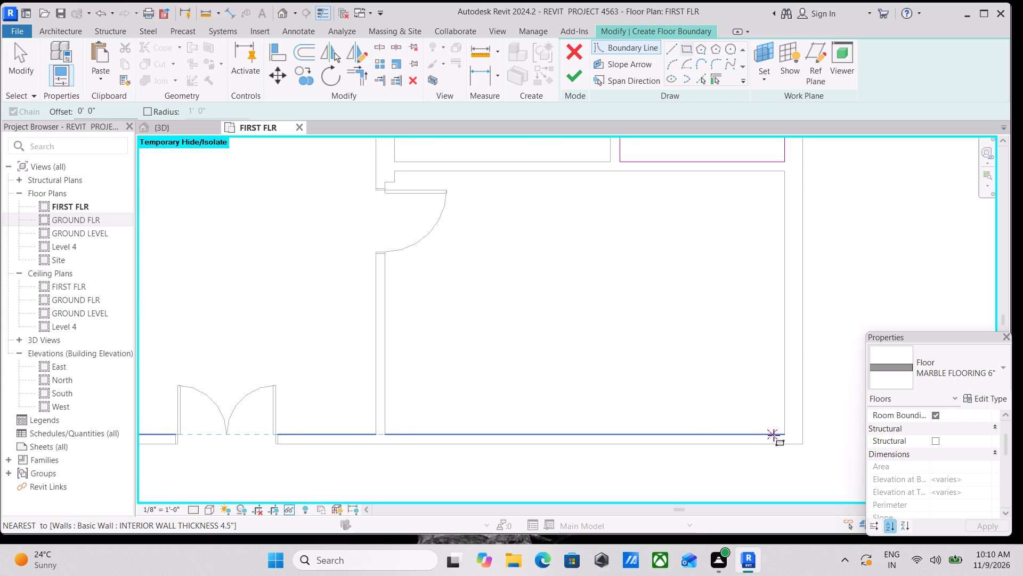
pyautogui.click(669, 45)
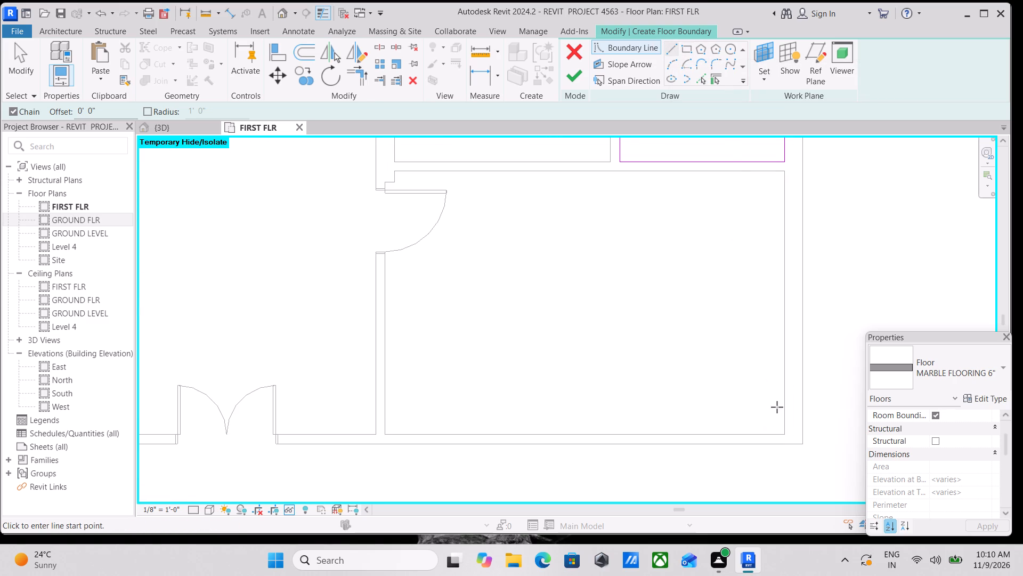
pyautogui.click(783, 433)
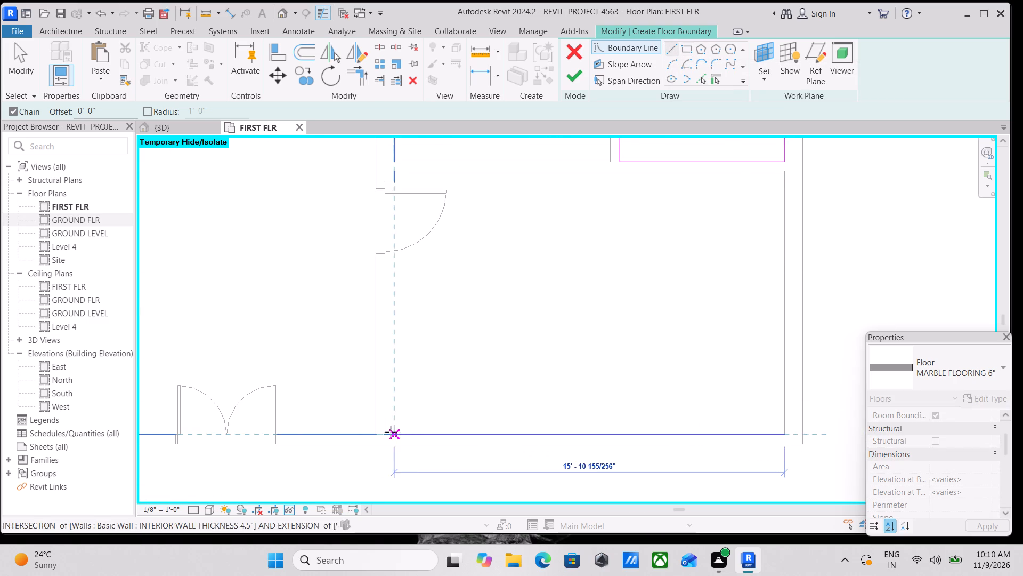
pyautogui.click(384, 433)
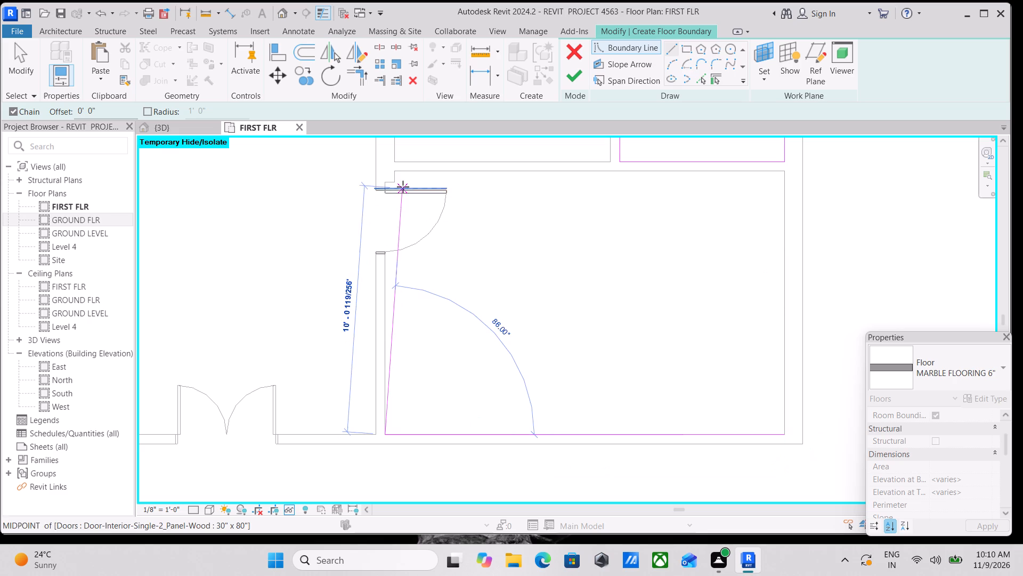
pyautogui.scroll(6, 385, 186)
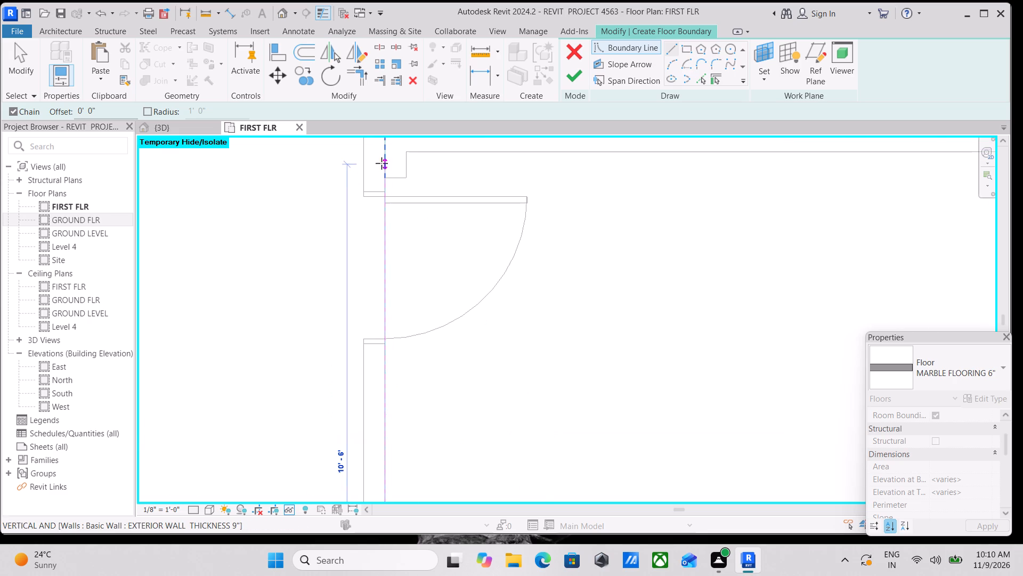
pyautogui.click(382, 176)
pyautogui.click(410, 178)
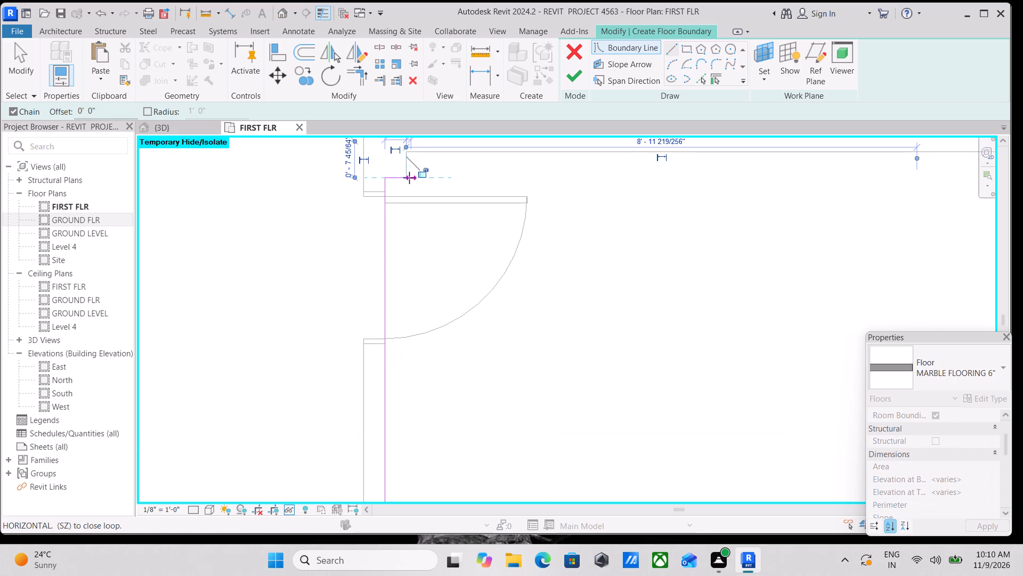
pyautogui.click(408, 149)
# Close the lower-right room's boundary with lines along its upper wall, about 15'-11" long, and down the right outer wall.
pyautogui.scroll(-2, 613, 165)
pyautogui.moveTo(607, 165); pyautogui.dragTo(415, 261, button='middle')
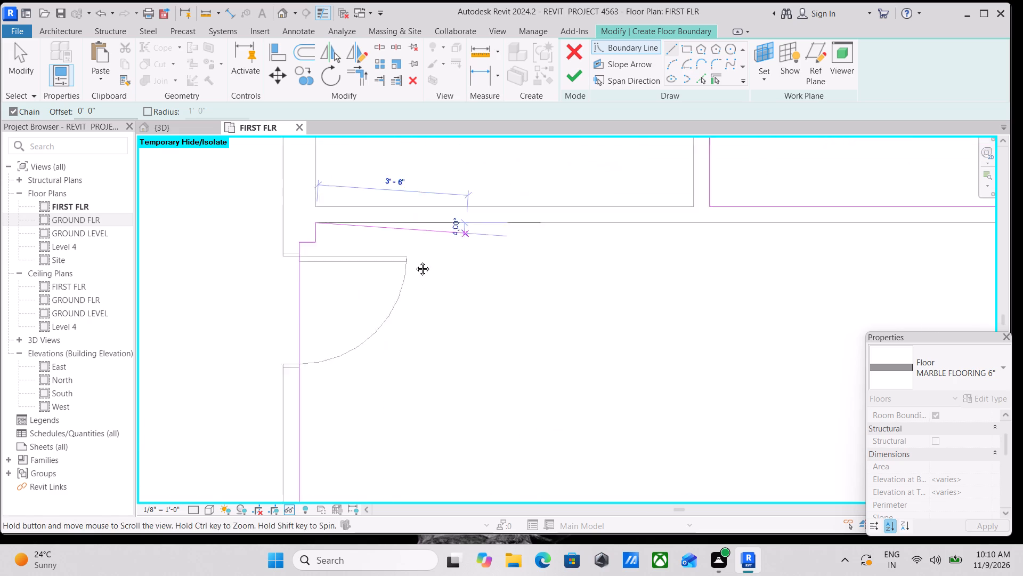
pyautogui.moveTo(415, 261); pyautogui.dragTo(379, 289, button='middle')
pyautogui.scroll(-3, 499, 268)
pyautogui.moveTo(500, 269); pyautogui.dragTo(314, 273, button='middle')
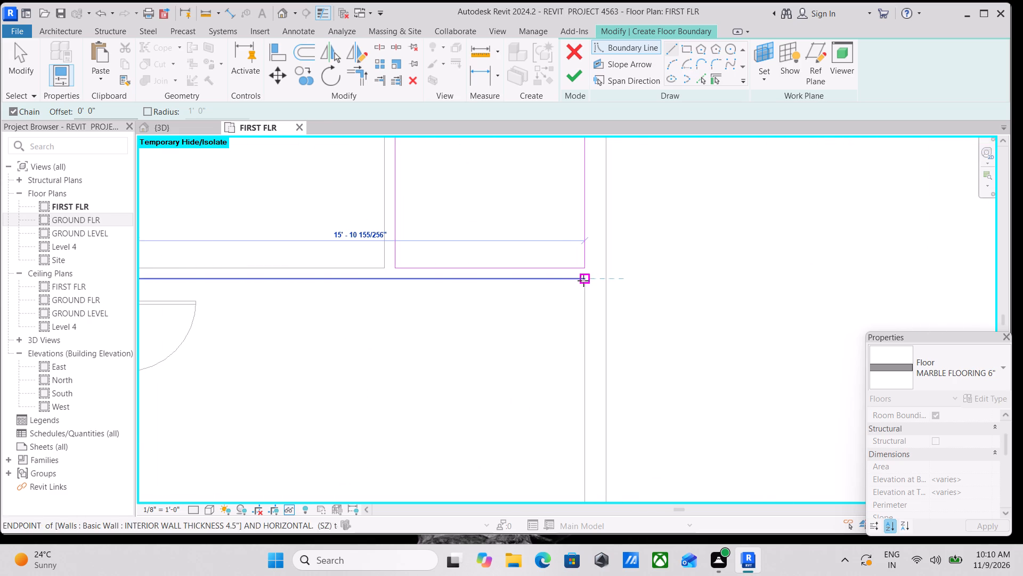
pyautogui.click(586, 280)
pyautogui.scroll(-3, 574, 405)
pyautogui.moveTo(574, 405); pyautogui.dragTo(589, 263, button='middle')
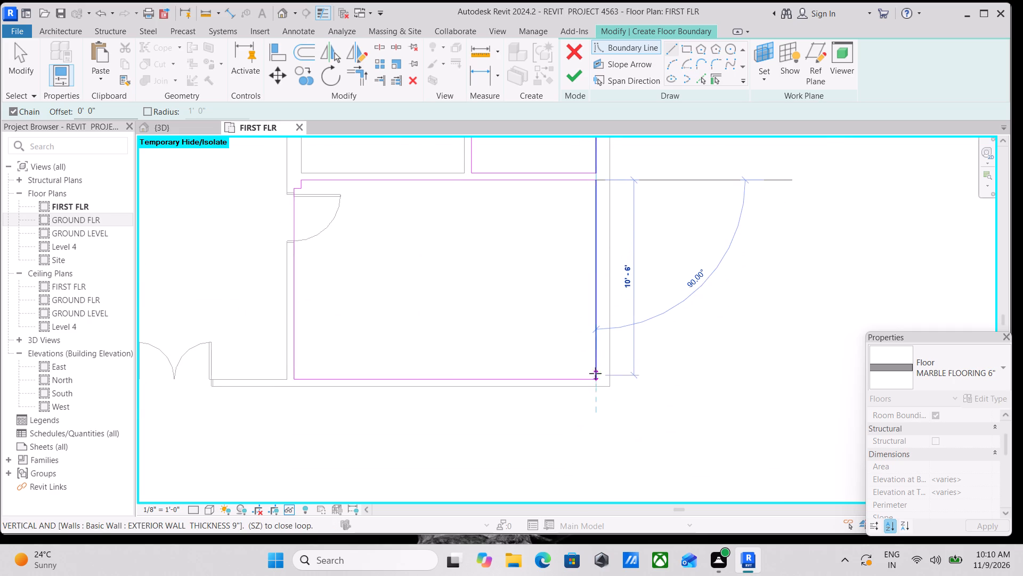
pyautogui.click(595, 380)
pyautogui.press('Escape')
# Start the hall boundary at the lower-left inner corner, following the outer wall, then around the left room's lower and door-side walls to the corridor's upper wall.
pyautogui.scroll(-5, 406, 307)
pyautogui.moveTo(387, 292); pyautogui.dragTo(483, 316, button='middle')
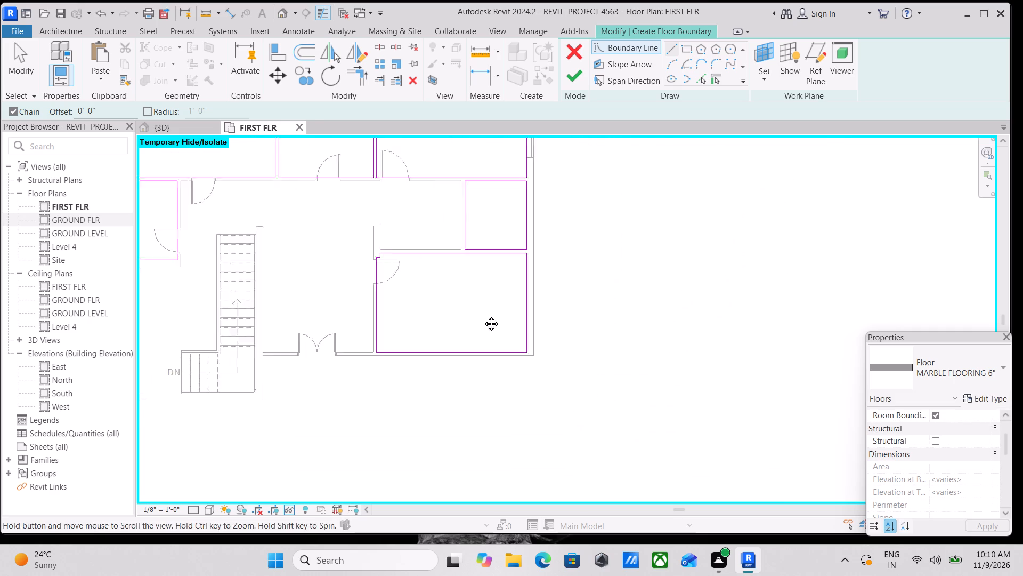
pyautogui.moveTo(483, 316); pyautogui.dragTo(546, 317, button='middle')
pyautogui.scroll(-2, 381, 303)
pyautogui.moveTo(409, 303); pyautogui.dragTo(535, 300, button='middle')
pyautogui.scroll(4, 319, 319)
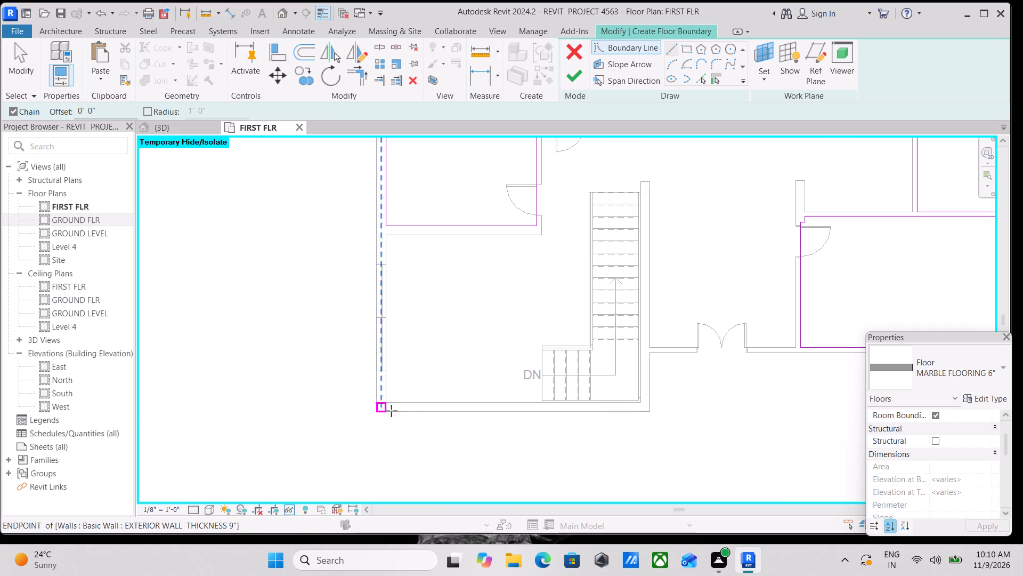
pyautogui.click(388, 402)
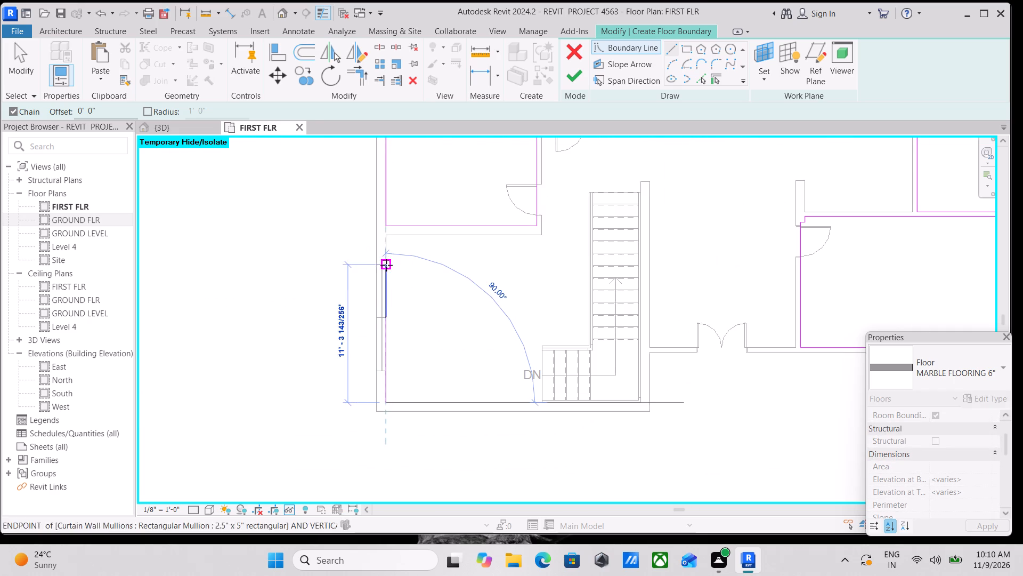
pyautogui.click(386, 237)
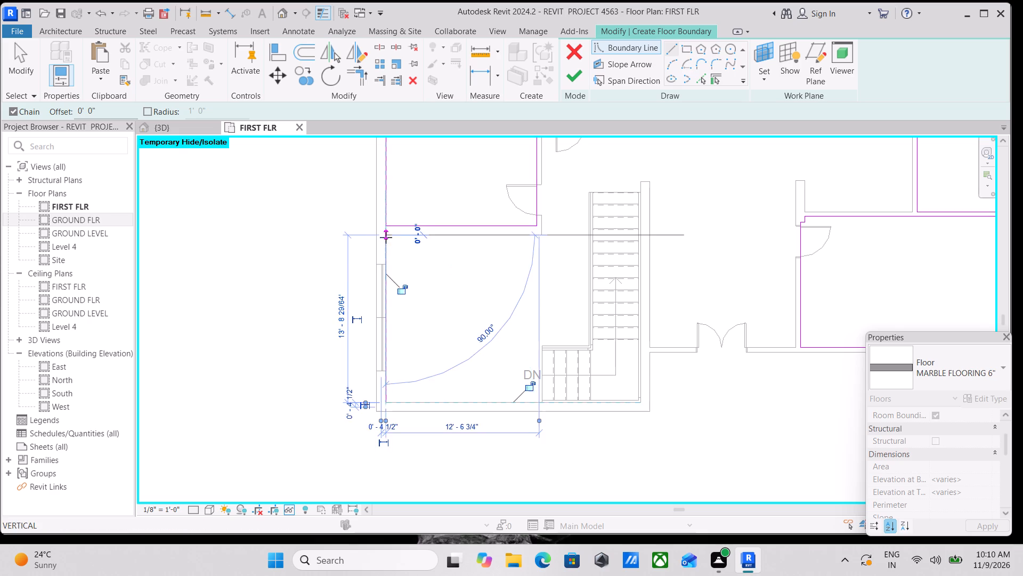
pyautogui.moveTo(506, 239); pyautogui.dragTo(459, 359, button='middle')
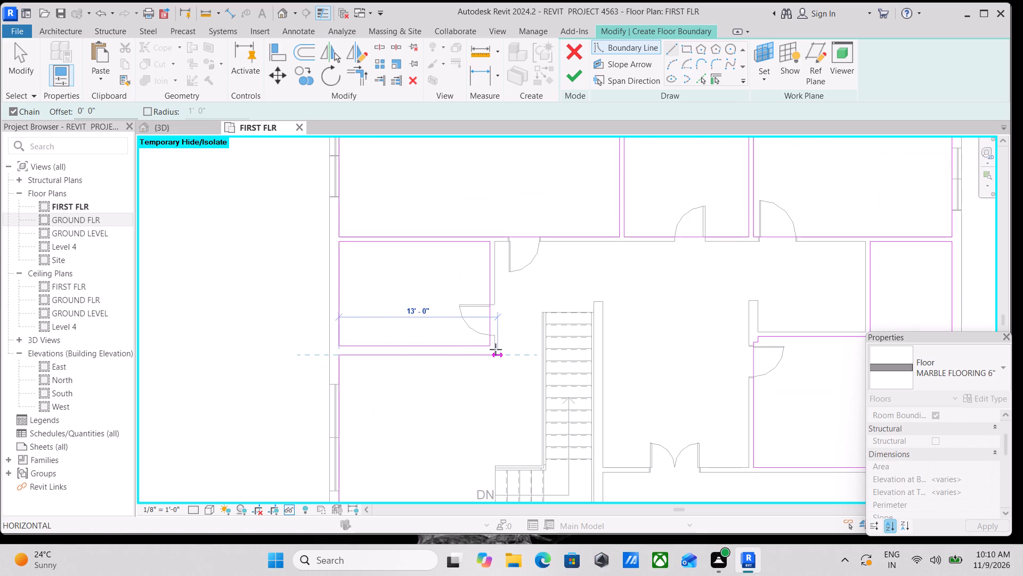
pyautogui.scroll(2, 497, 356)
pyautogui.click(496, 356)
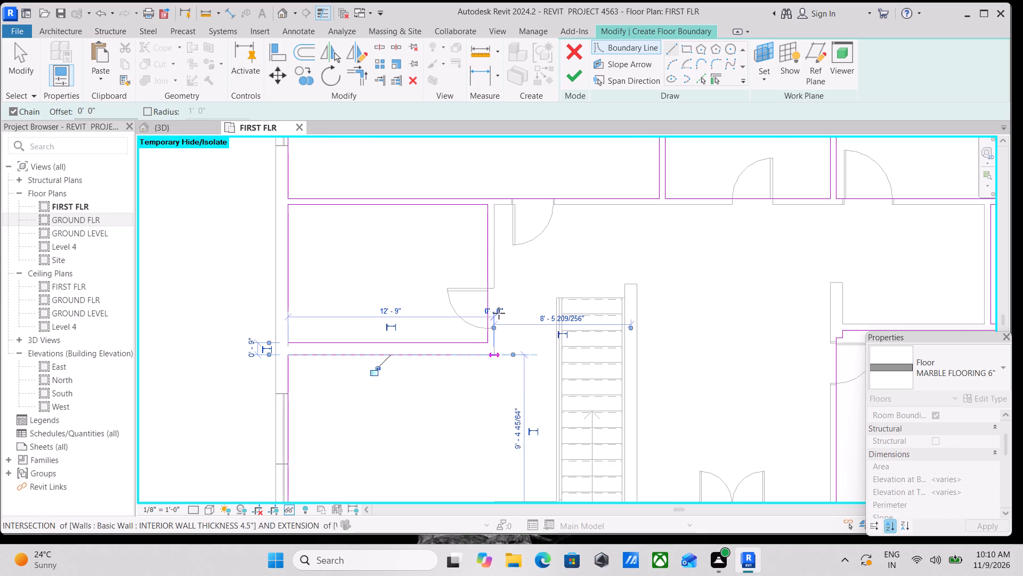
pyautogui.moveTo(486, 275); pyautogui.dragTo(514, 376, button='middle')
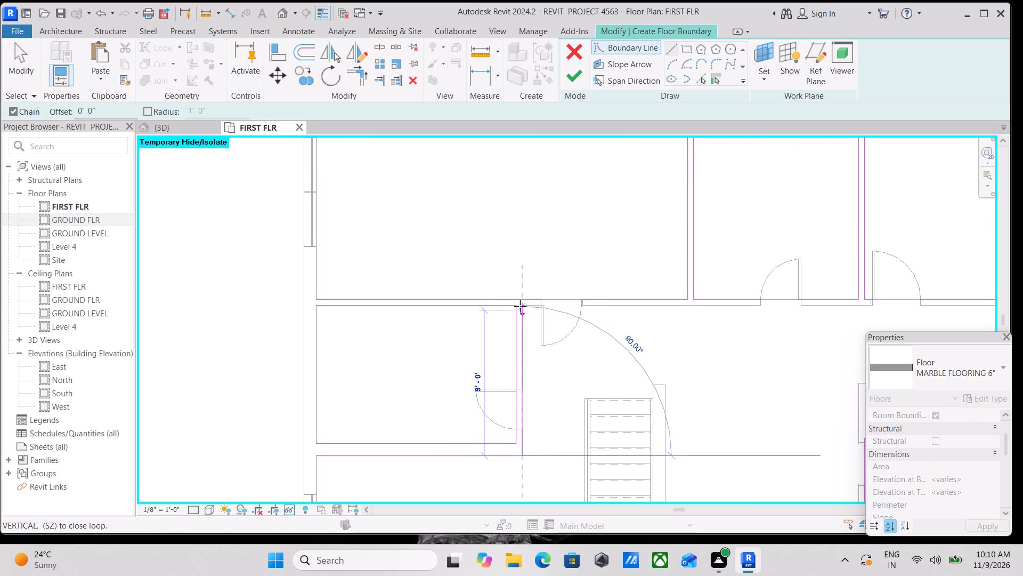
pyautogui.scroll(6, 523, 307)
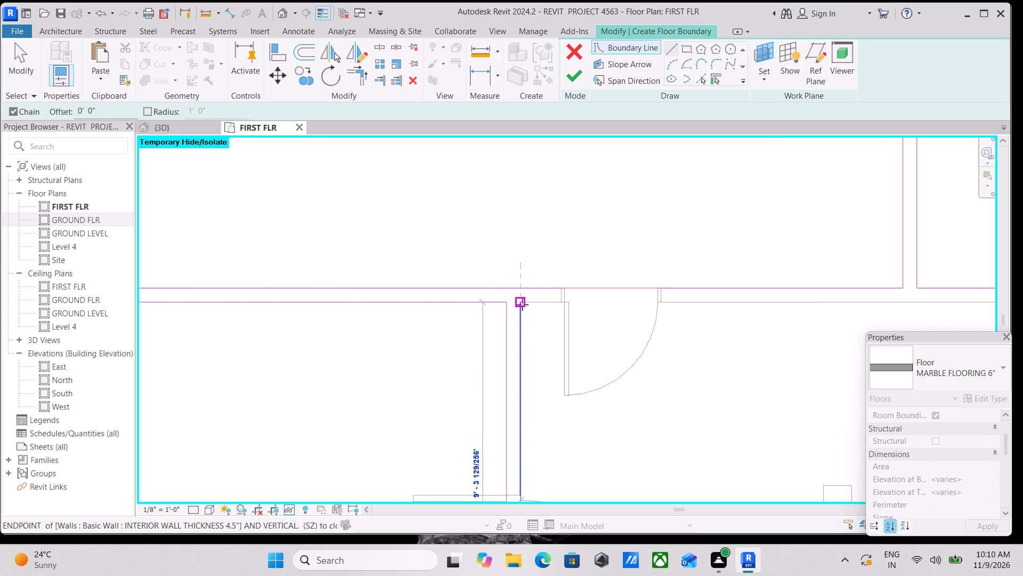
pyautogui.click(522, 305)
# Continue the hall boundary along the corridor's upper wall and down the dividing wall beside the small right room.
pyautogui.scroll(-2, 583, 302)
pyautogui.moveTo(569, 302); pyautogui.dragTo(414, 307, button='middle')
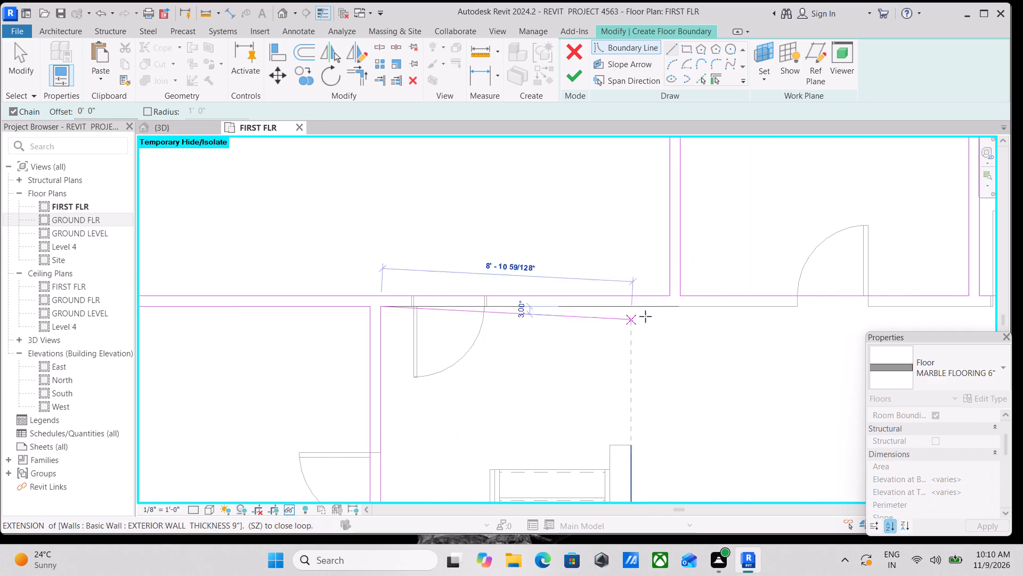
pyautogui.scroll(-3, 653, 303)
pyautogui.moveTo(643, 304); pyautogui.dragTo(240, 292, button='middle')
pyautogui.scroll(-2, 514, 296)
pyautogui.moveTo(506, 296); pyautogui.dragTo(392, 306, button='middle')
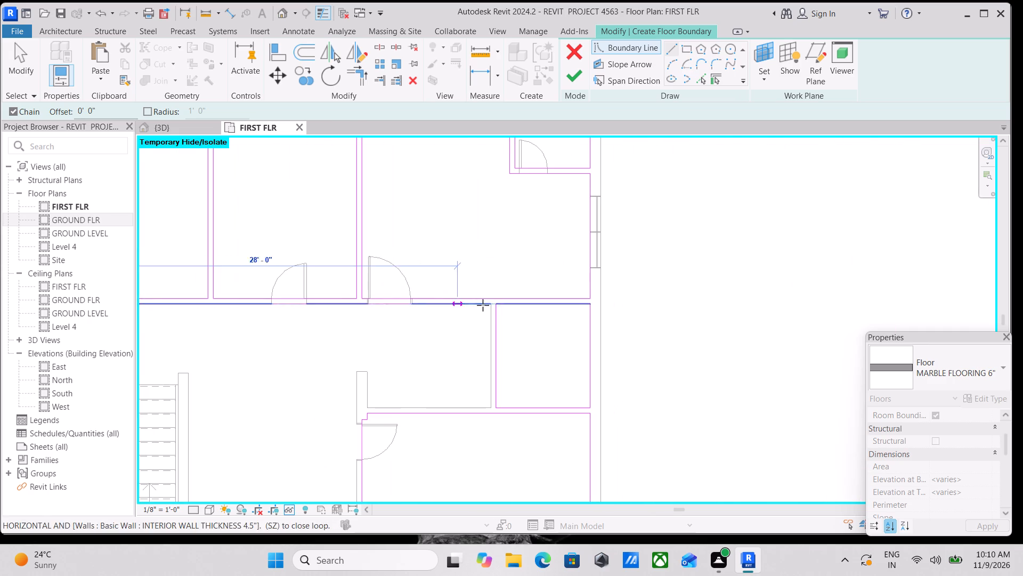
pyautogui.scroll(6, 493, 305)
pyautogui.click(495, 305)
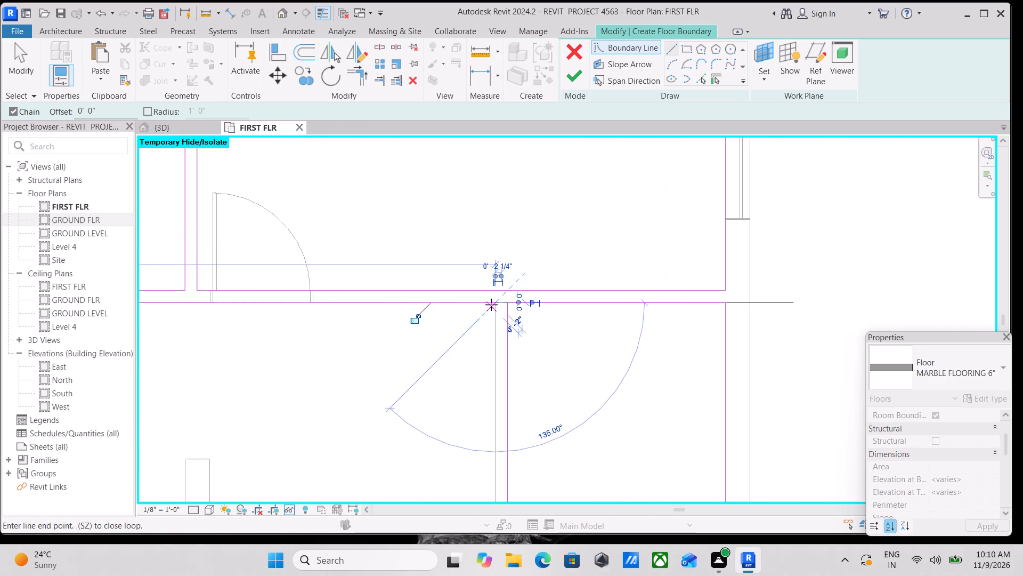
pyautogui.scroll(-2, 497, 415)
pyautogui.moveTo(497, 415); pyautogui.dragTo(505, 301, button='middle')
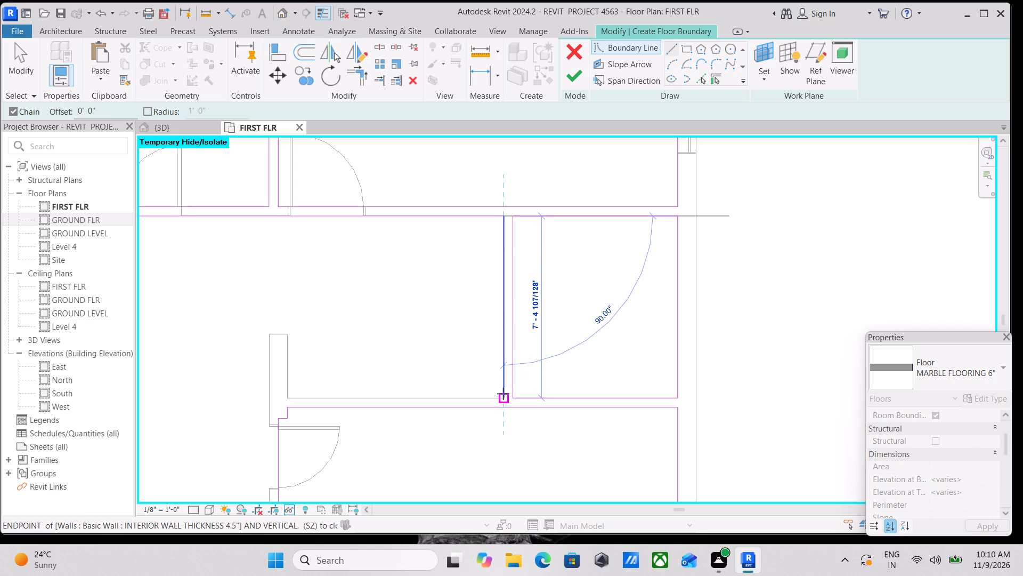
pyautogui.click(503, 395)
# Continue the hall boundary along the recess's lower wall, around the projecting wall end, and down to the wall with the double door.
pyautogui.moveTo(371, 388); pyautogui.dragTo(473, 397, button='middle')
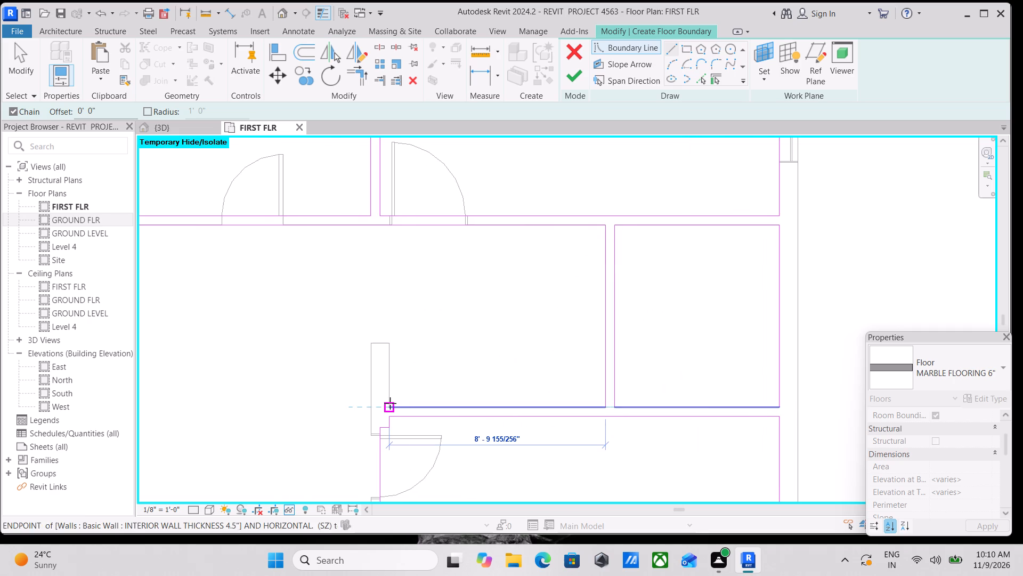
pyautogui.click(391, 403)
pyautogui.click(392, 345)
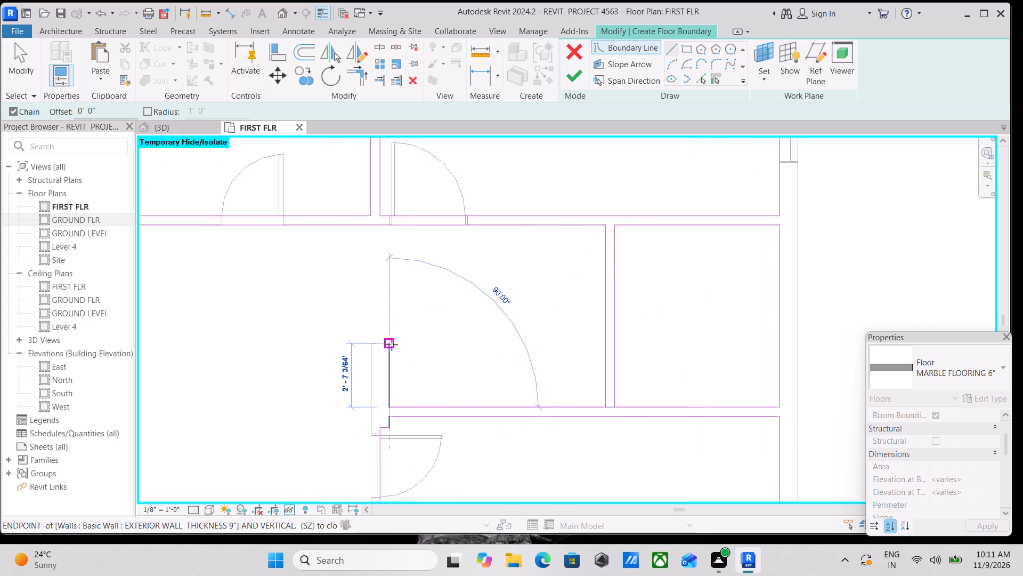
pyautogui.click(374, 345)
pyautogui.scroll(-2, 380, 404)
pyautogui.moveTo(380, 404); pyautogui.dragTo(377, 273, button='middle')
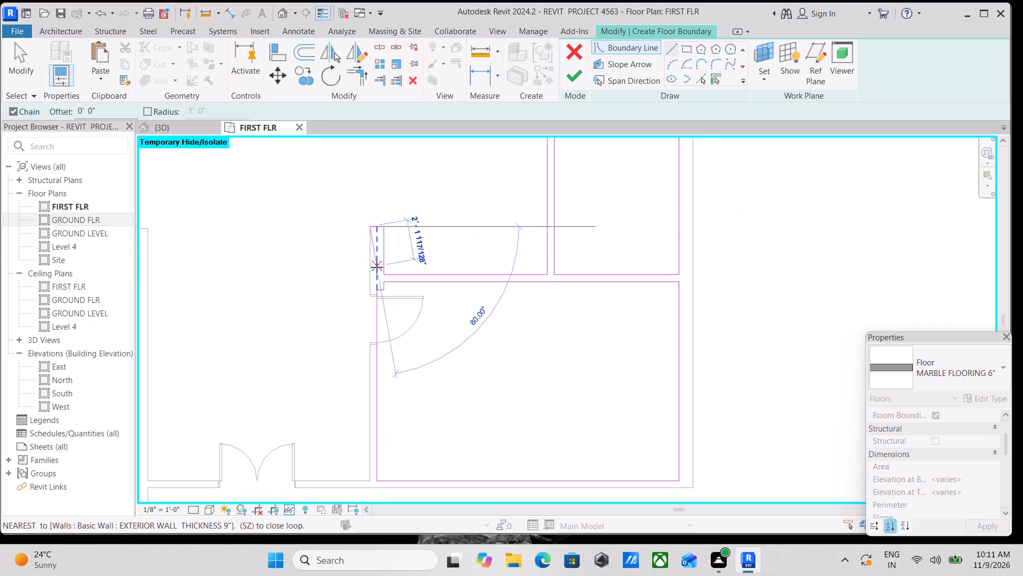
pyautogui.scroll(-3, 340, 379)
pyautogui.moveTo(347, 383); pyautogui.dragTo(377, 352, button='middle')
pyautogui.scroll(4, 389, 286)
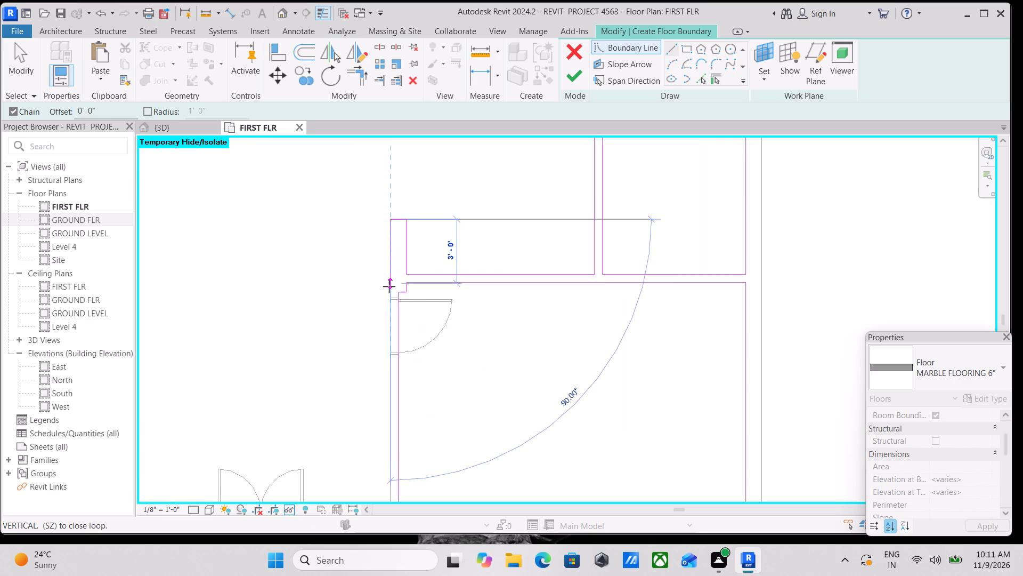
pyautogui.scroll(7, 389, 286)
pyautogui.scroll(-4, 394, 377)
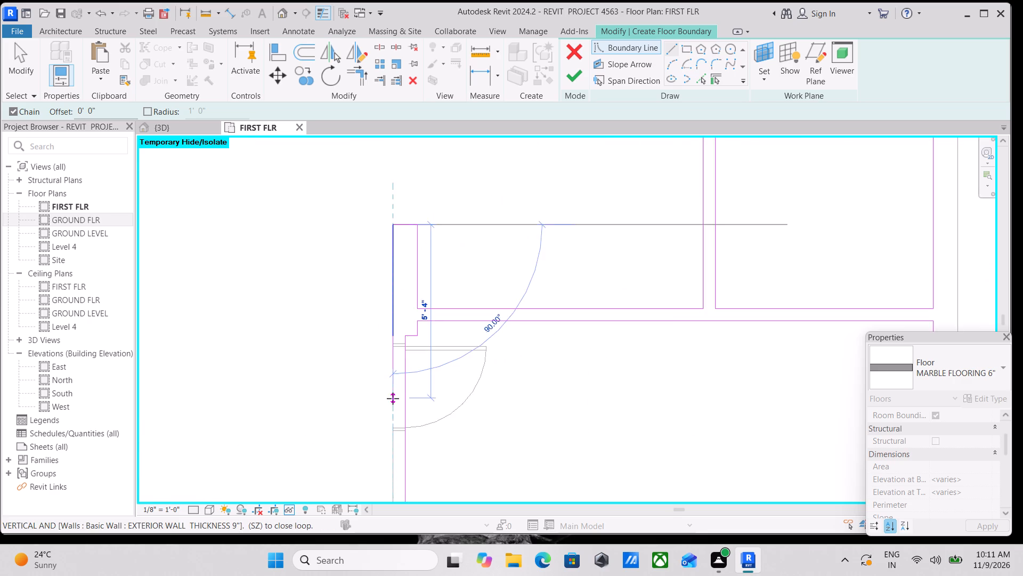
pyautogui.scroll(-4, 393, 398)
pyautogui.moveTo(393, 398); pyautogui.dragTo(408, 234, button='middle')
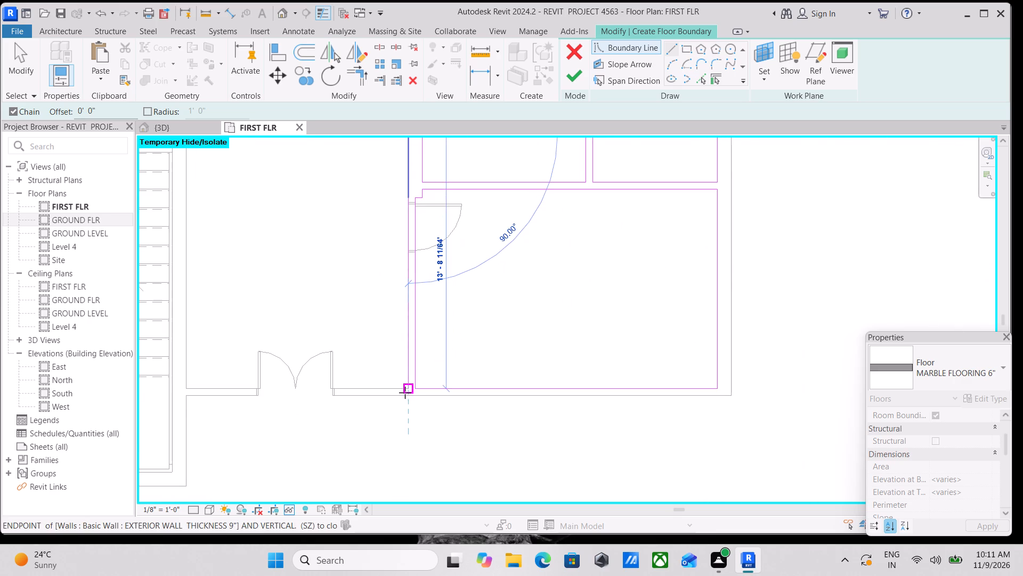
pyautogui.click(407, 387)
# Continue the hall boundary across the double-door wall and up the wall beside the stair to its upper end.
pyautogui.moveTo(294, 387); pyautogui.dragTo(483, 390, button='middle')
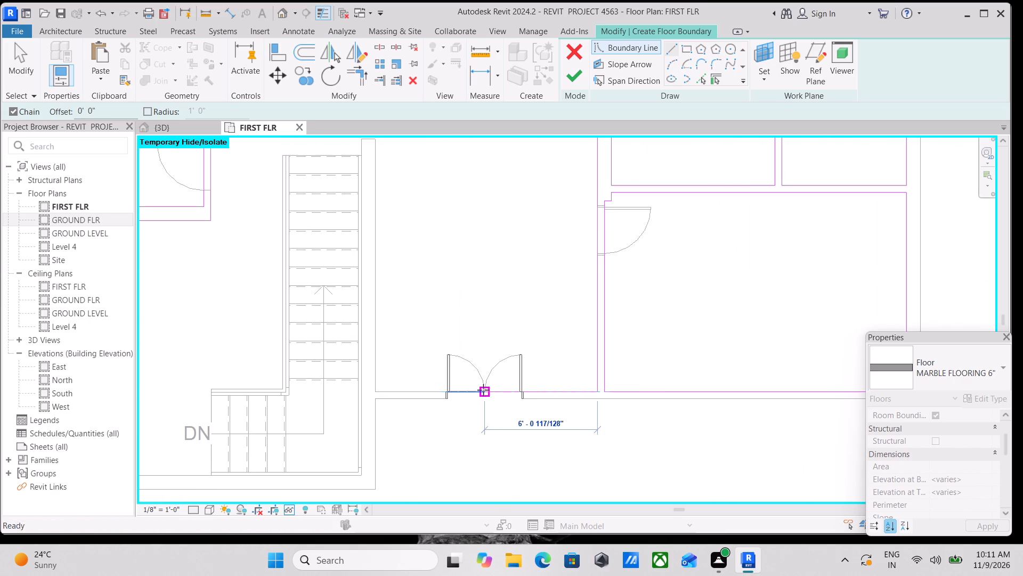
pyautogui.click(377, 390)
pyautogui.moveTo(369, 257); pyautogui.dragTo(371, 266, button='middle')
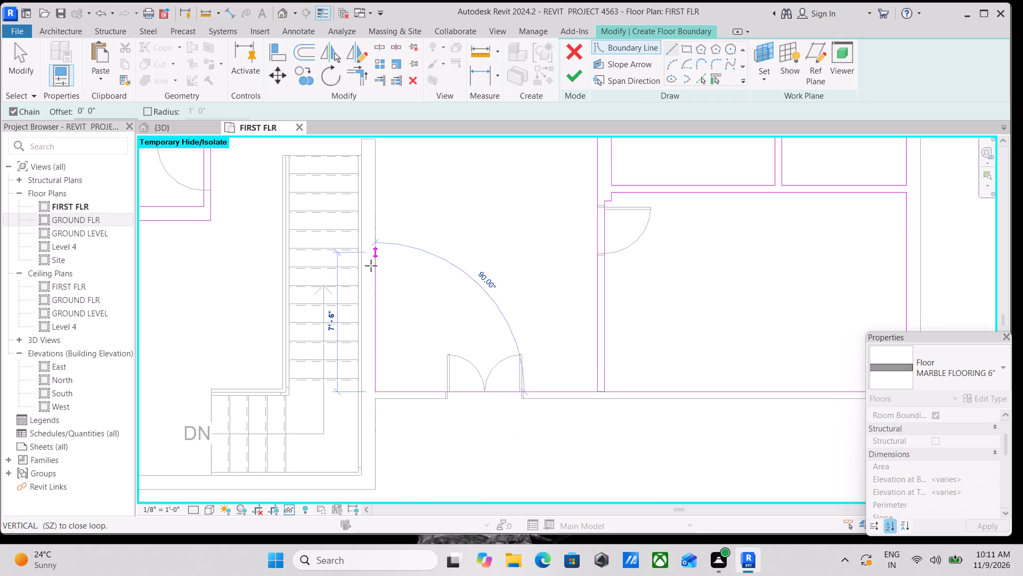
pyautogui.moveTo(371, 266); pyautogui.dragTo(423, 479, button='middle')
pyautogui.click(427, 360)
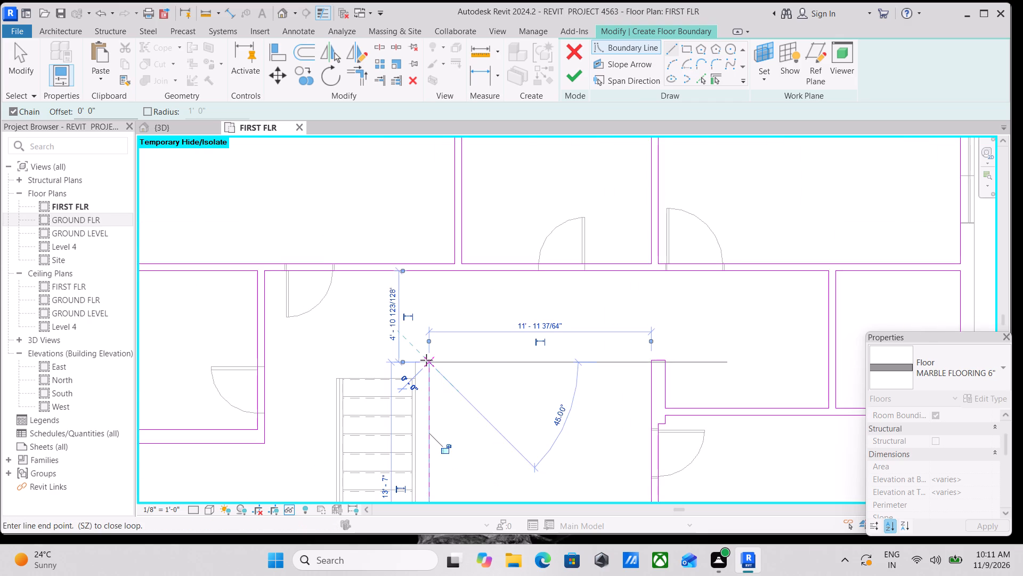
# Continue the hall boundary around the upper end of the stair wall and across the top edge of the stair's upper flight.
pyautogui.scroll(6, 420, 359)
pyautogui.click(417, 364)
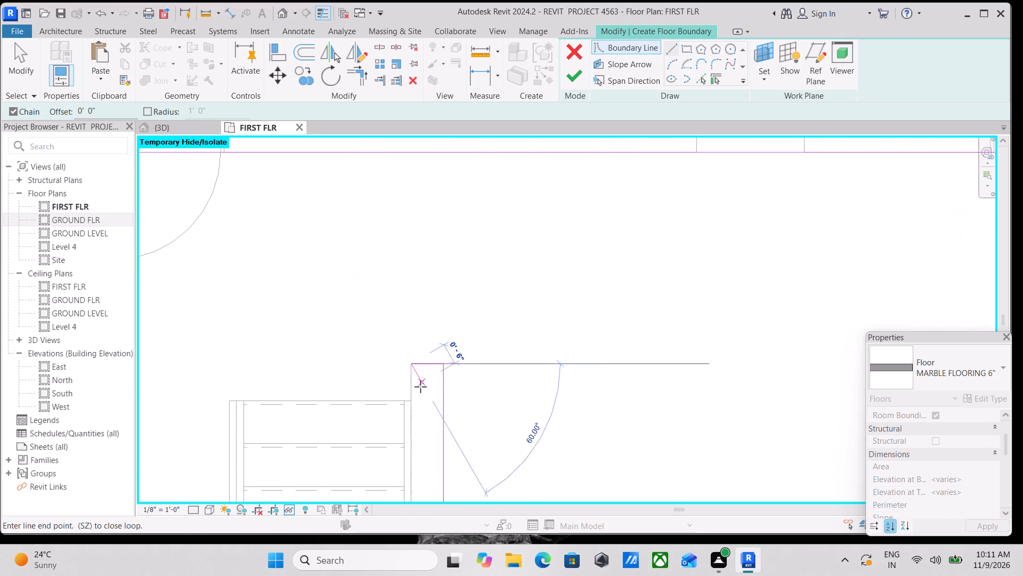
pyautogui.click(412, 400)
pyautogui.moveTo(266, 402); pyautogui.dragTo(449, 387, button='middle')
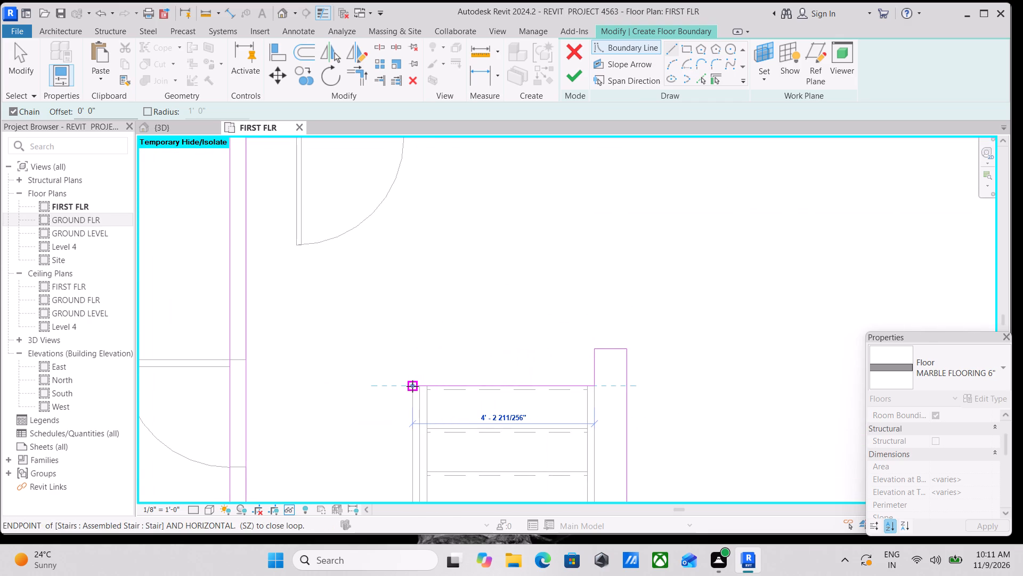
pyautogui.click(412, 386)
# Continue the hall boundary down the open side of the long stair flight to the inner corner where the stair turns.
pyautogui.scroll(-4, 413, 444)
pyautogui.moveTo(413, 444); pyautogui.dragTo(423, 234, button='middle')
pyautogui.scroll(-4, 434, 235)
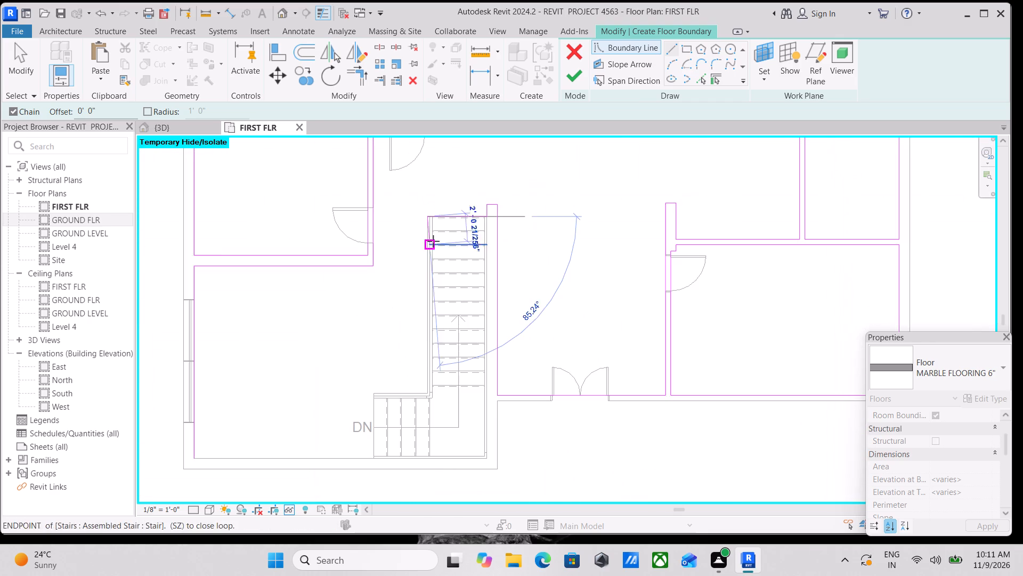
pyautogui.scroll(-1, 405, 292)
pyautogui.moveTo(409, 293); pyautogui.dragTo(423, 235, button='middle')
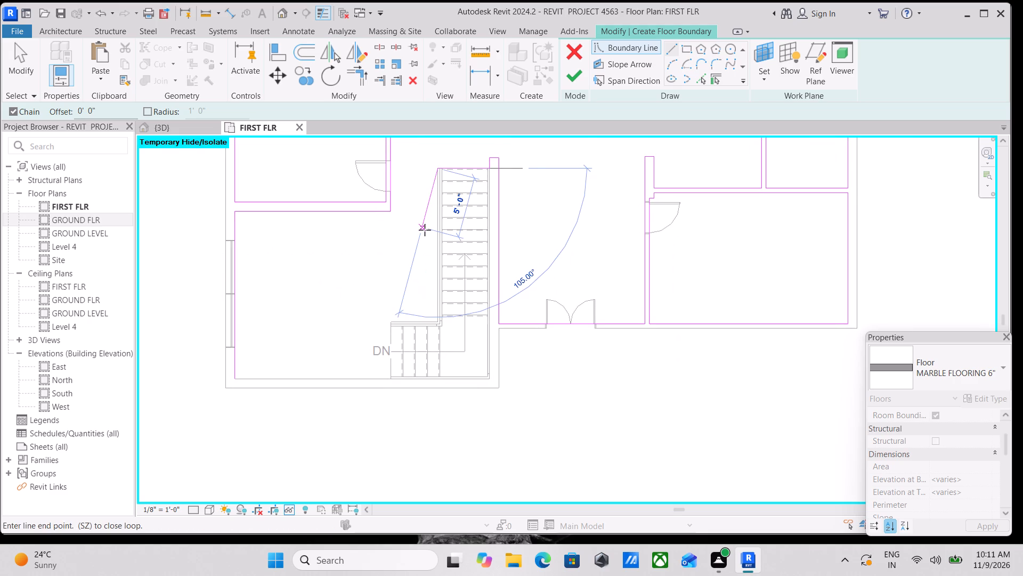
pyautogui.scroll(11, 436, 316)
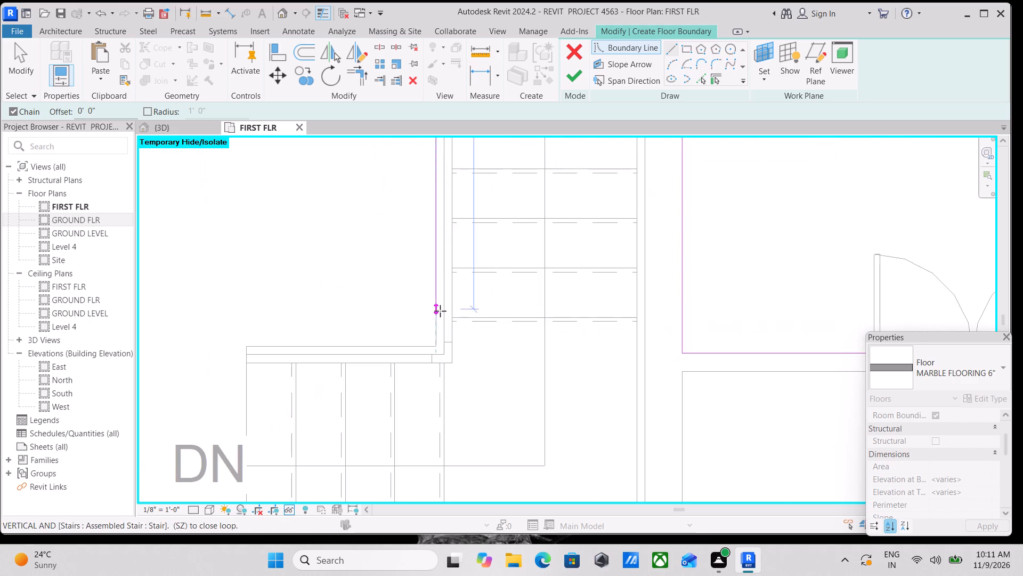
pyautogui.scroll(7, 440, 311)
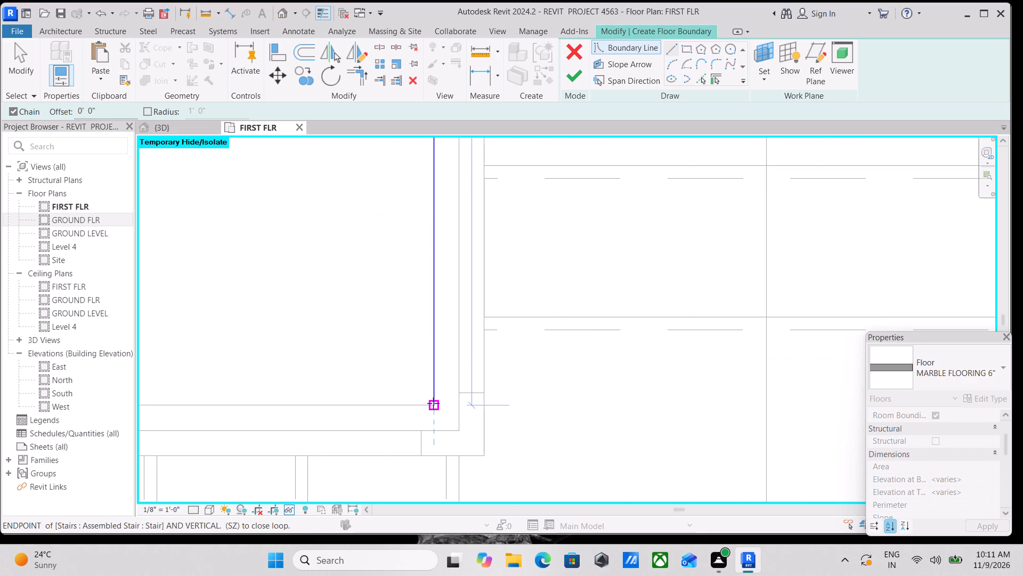
pyautogui.click(433, 403)
# Continue the hall boundary along the short lower flight's upper edge and down its end to the outer wall's inner face.
pyautogui.moveTo(334, 374); pyautogui.dragTo(687, 331, button='middle')
pyautogui.scroll(-4, 420, 342)
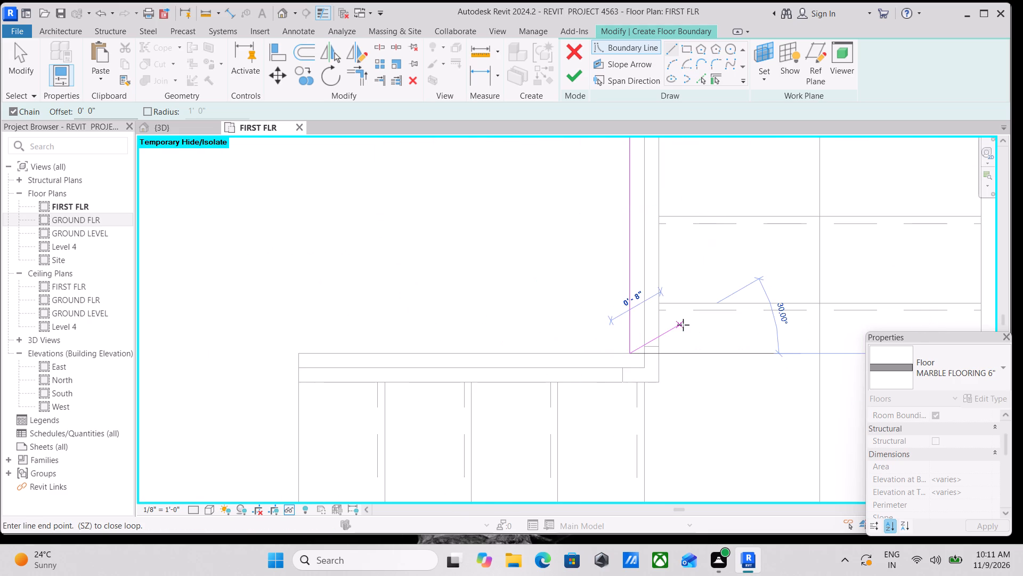
pyautogui.scroll(-3, 421, 309)
pyautogui.moveTo(424, 313); pyautogui.dragTo(685, 307, button='middle')
pyautogui.click(606, 332)
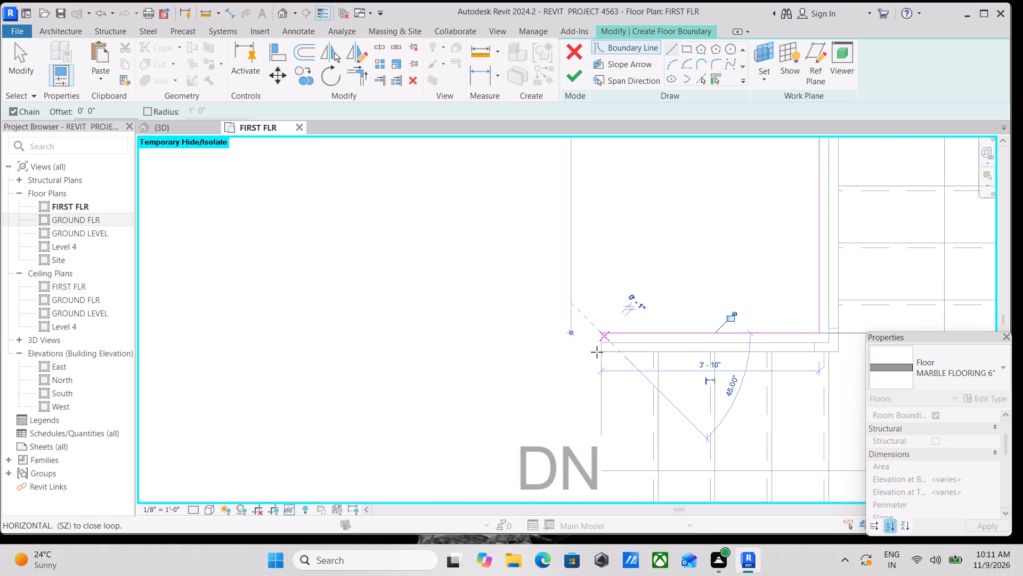
pyautogui.scroll(-3, 577, 388)
pyautogui.moveTo(581, 390); pyautogui.dragTo(634, 234, button='middle')
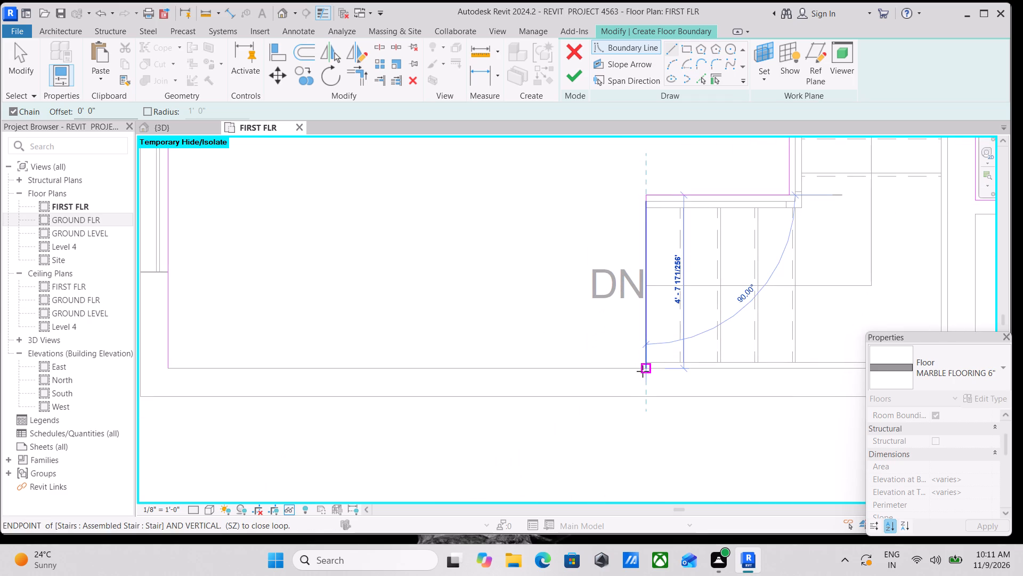
pyautogui.scroll(9, 648, 373)
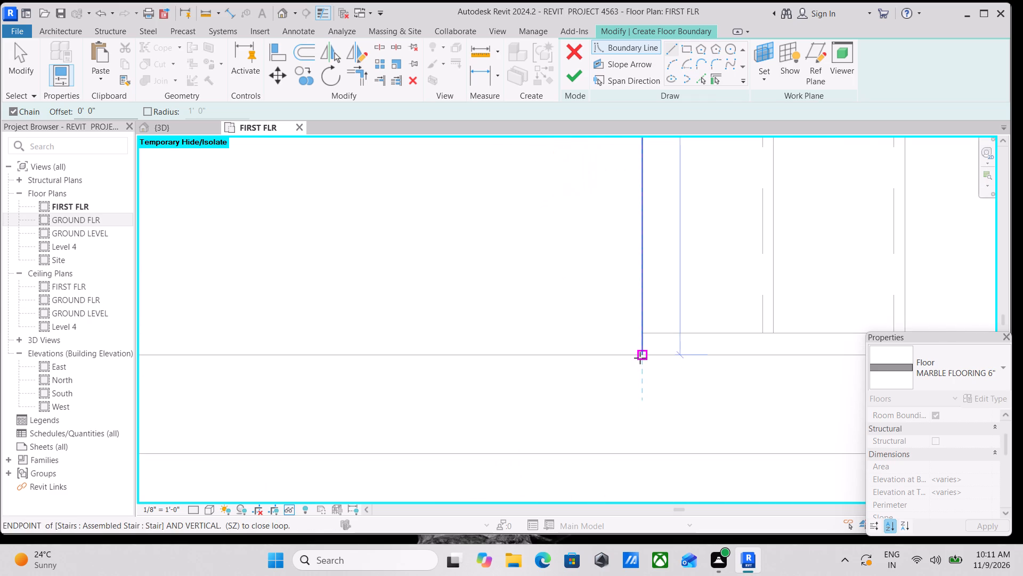
pyautogui.click(640, 357)
# Close the hall boundary along the bottom outer wall's inner face, about 12' 9" back to the starting corner.
pyautogui.scroll(-5, 429, 340)
pyautogui.moveTo(440, 341); pyautogui.dragTo(730, 324, button='middle')
pyautogui.scroll(-7, 377, 270)
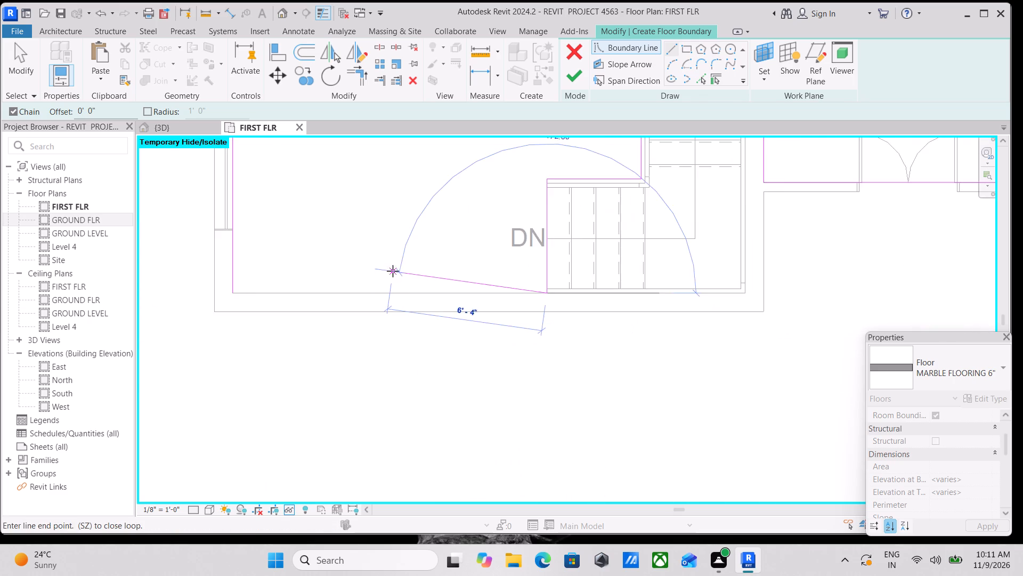
pyautogui.scroll(-4, 393, 272)
pyautogui.moveTo(395, 273); pyautogui.dragTo(551, 273, button='middle')
pyautogui.scroll(4, 476, 288)
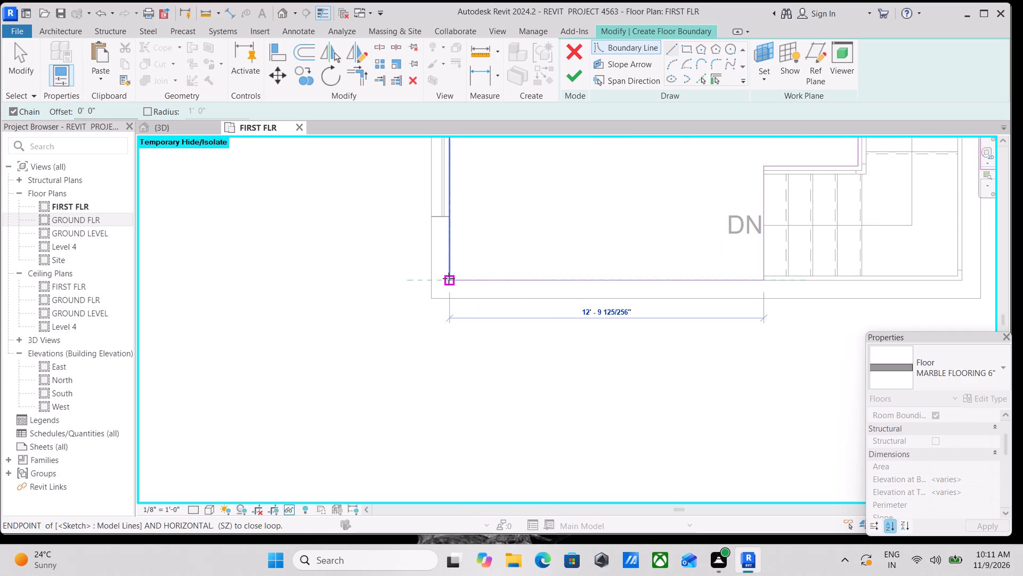
pyautogui.click(449, 278)
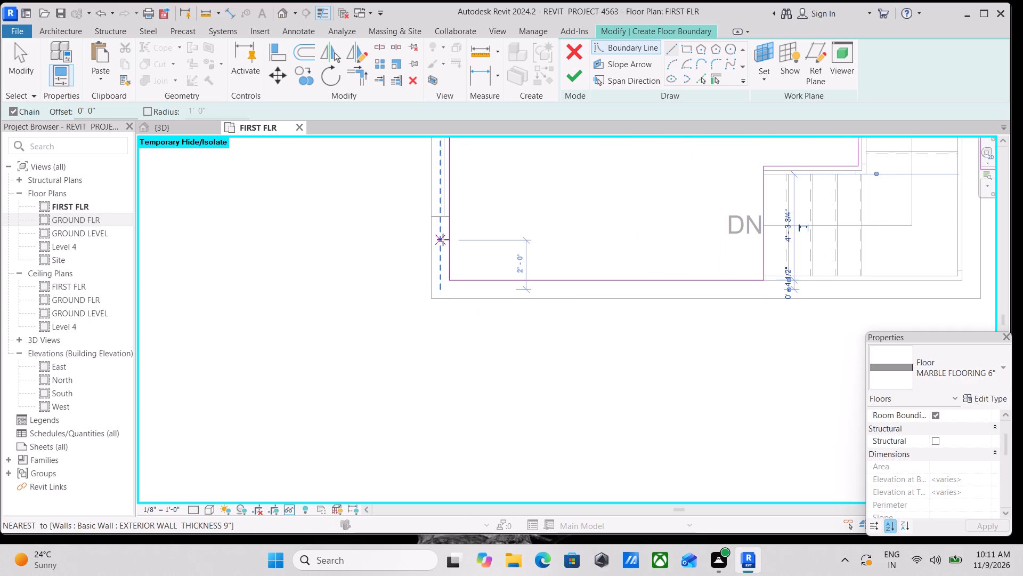
pyautogui.press('Escape')
# Check the boundary loops and finish the MARBLE FLOORING 6" floor without attaching the walls to its bottom.
pyautogui.scroll(-5, 462, 227)
pyautogui.scroll(-10, 517, 226)
pyautogui.moveTo(516, 225); pyautogui.dragTo(440, 349, button='middle')
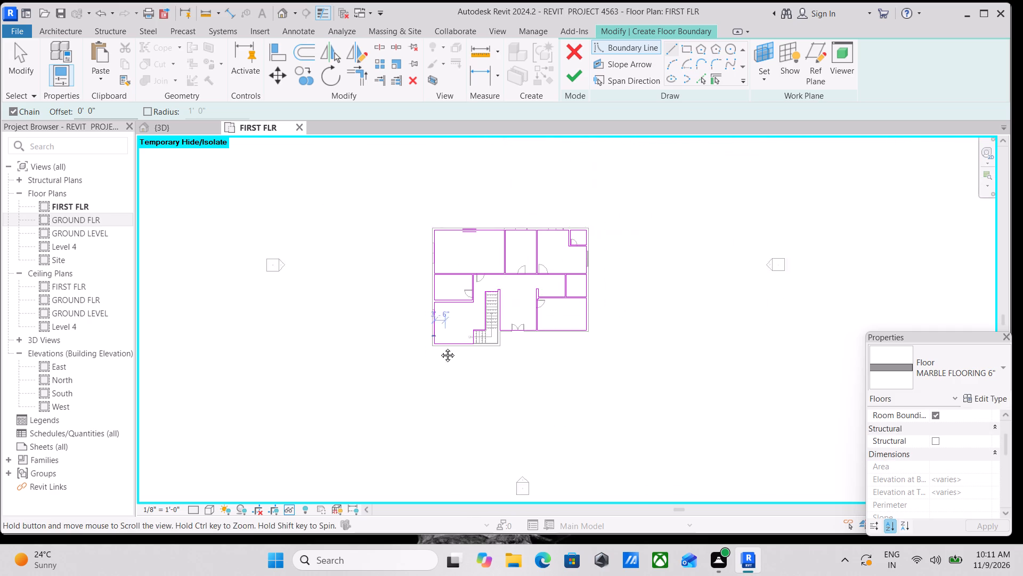
pyautogui.scroll(10, 420, 339)
pyautogui.scroll(-2, 507, 311)
pyautogui.moveTo(490, 333); pyautogui.dragTo(287, 498, button='middle')
pyautogui.scroll(-3, 436, 344)
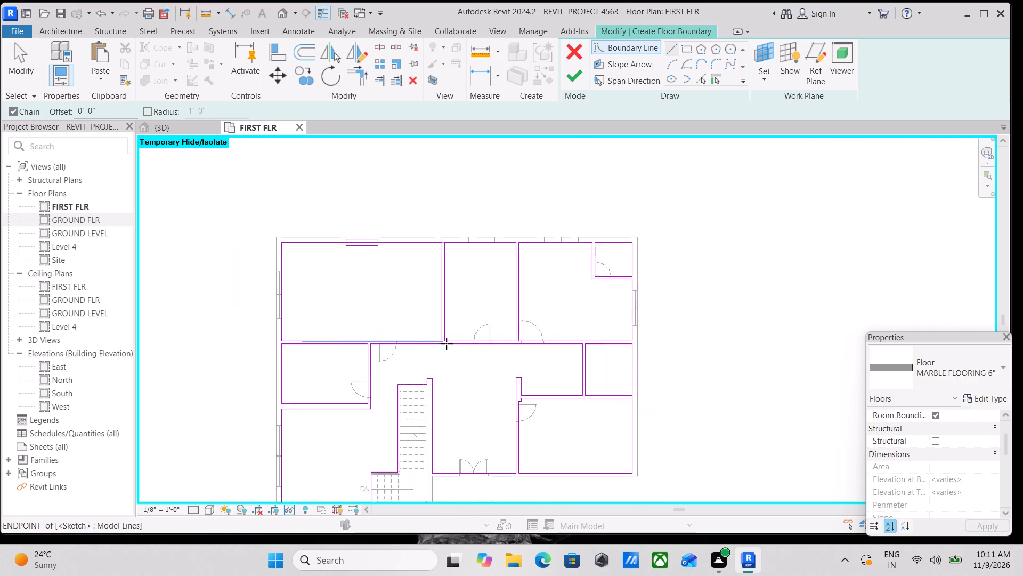
pyautogui.moveTo(477, 328); pyautogui.dragTo(504, 278, button='middle')
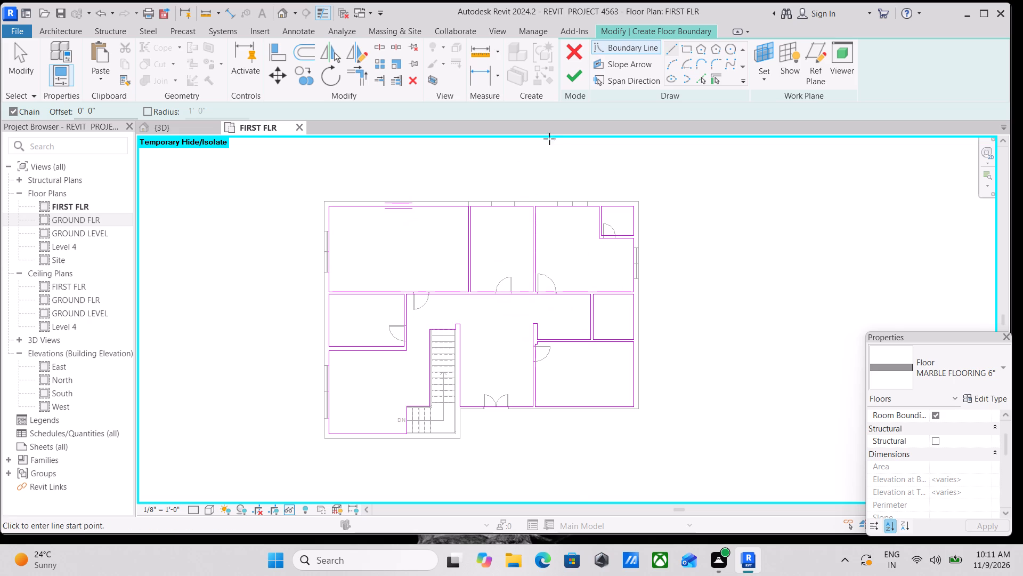
pyautogui.scroll(6, 361, 220)
pyautogui.scroll(-4, 537, 118)
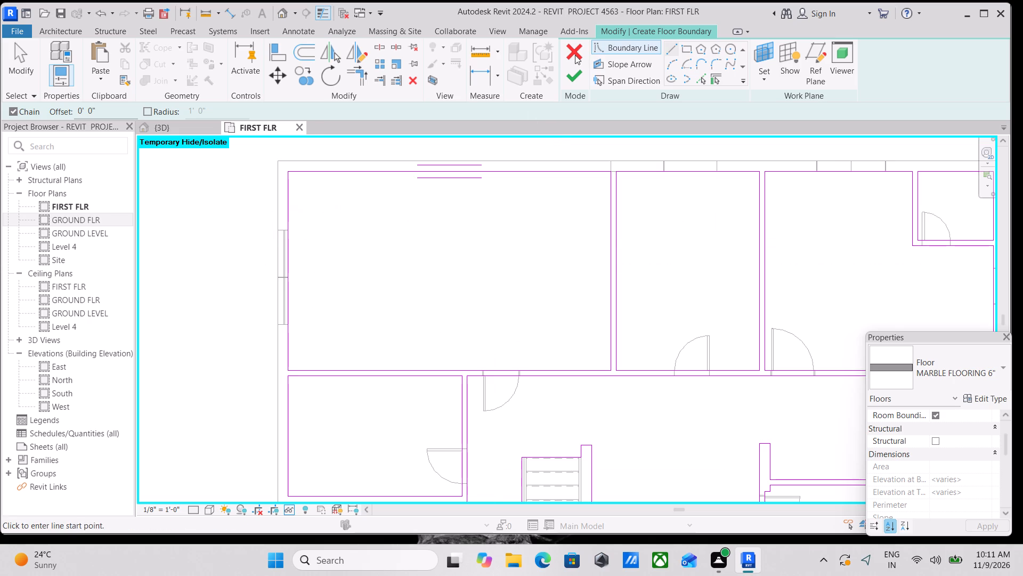
pyautogui.click(578, 76)
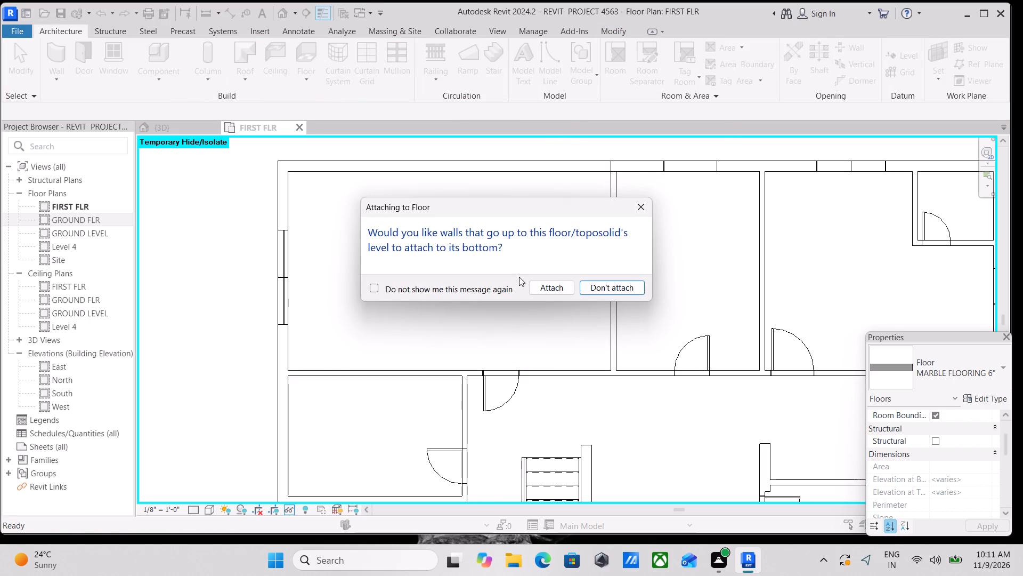
pyautogui.click(610, 287)
# Examine the new marble floor's coverage across the rooms, around the stair and at the double-door entrance.
pyautogui.scroll(-4, 554, 259)
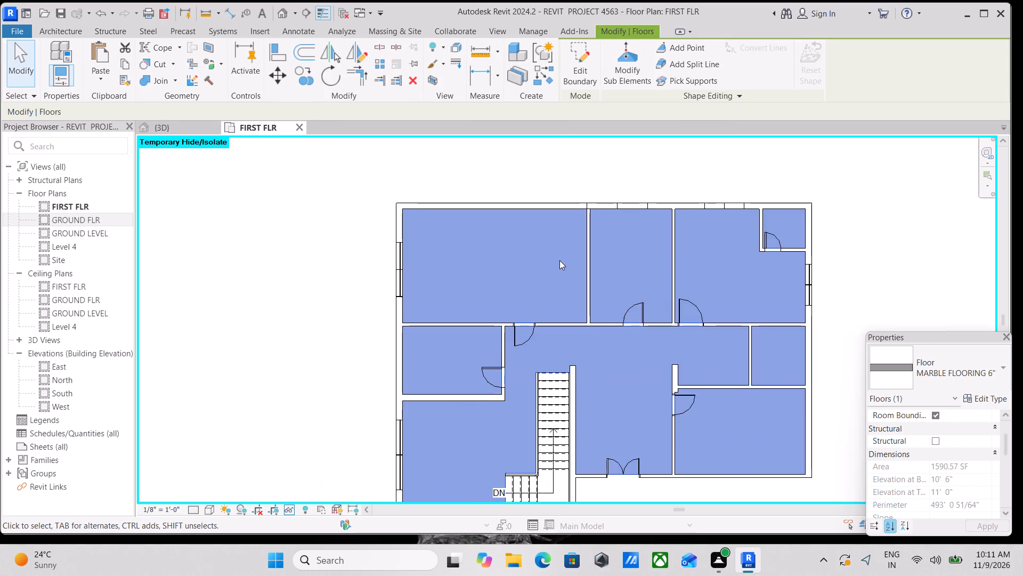
pyautogui.scroll(-1, 559, 260)
pyautogui.moveTo(554, 261); pyautogui.dragTo(477, 187, button='middle')
pyautogui.moveTo(534, 303); pyautogui.dragTo(498, 218, button='middle')
pyautogui.scroll(4, 499, 322)
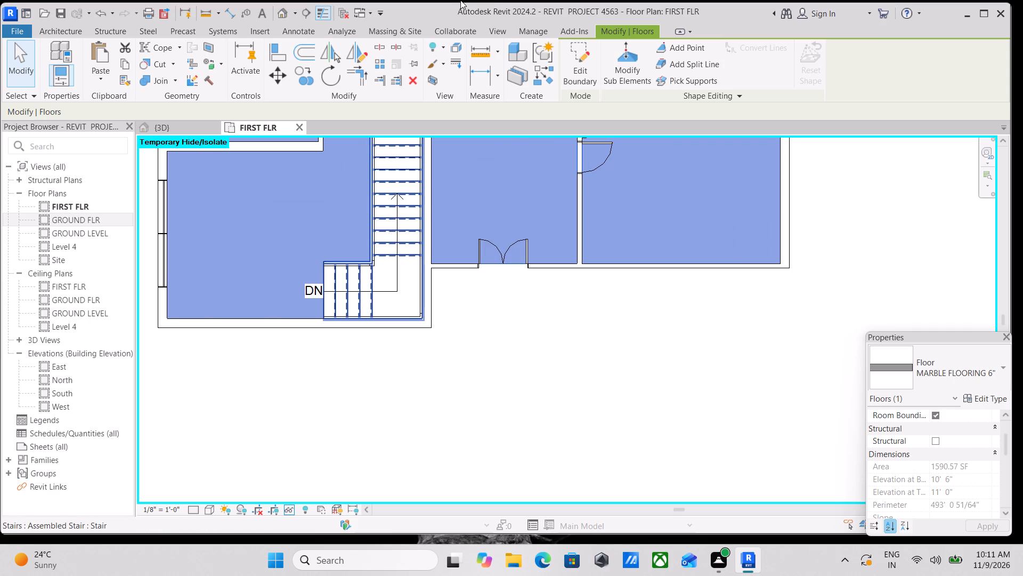
pyautogui.scroll(-3, 627, 259)
pyautogui.moveTo(639, 266); pyautogui.dragTo(646, 369, button='middle')
pyautogui.scroll(-2, 612, 239)
pyautogui.moveTo(621, 246); pyautogui.dragTo(634, 269, button='middle')
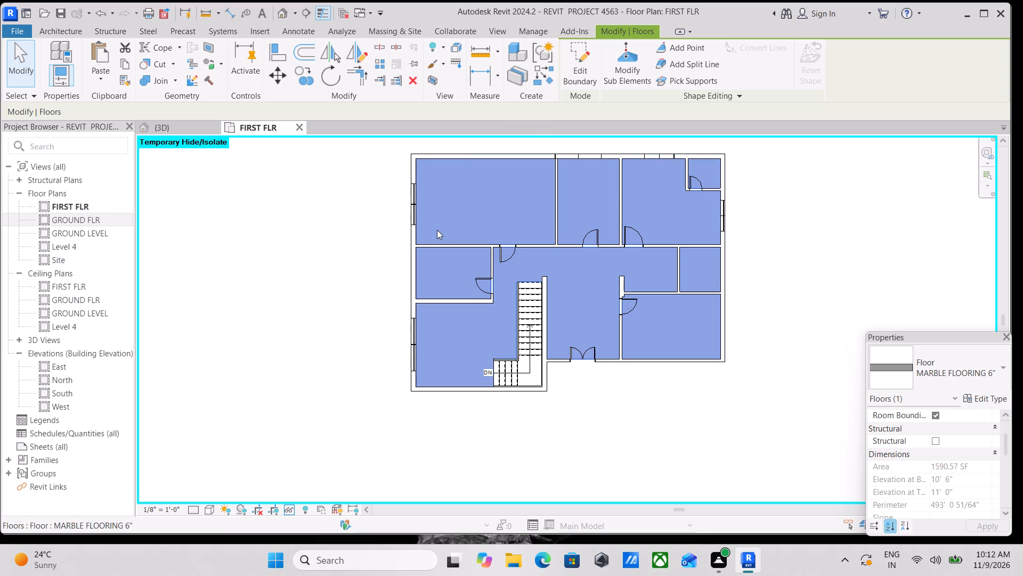
pyautogui.scroll(4, 568, 311)
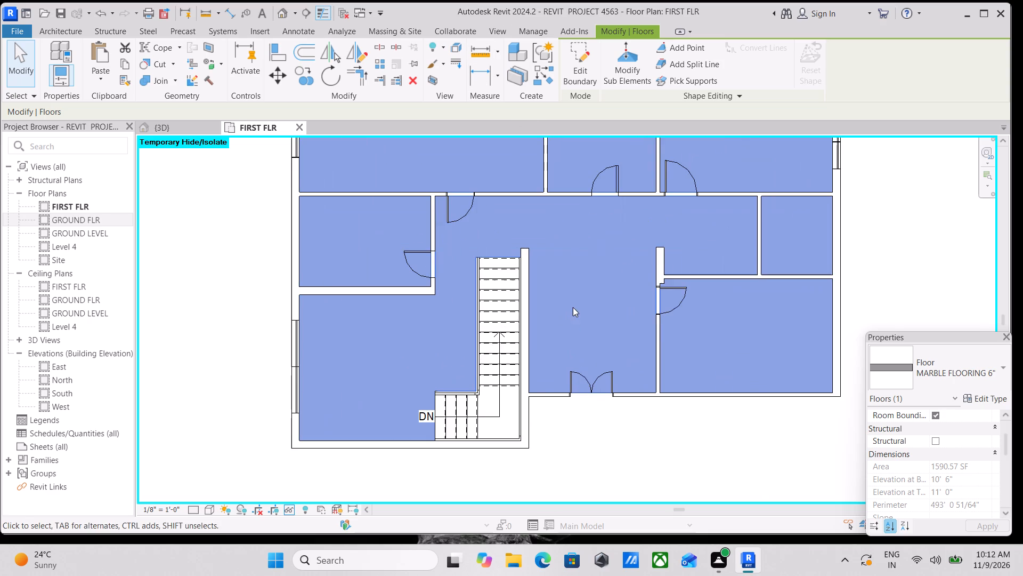
pyautogui.moveTo(571, 300); pyautogui.dragTo(561, 265, button='middle')
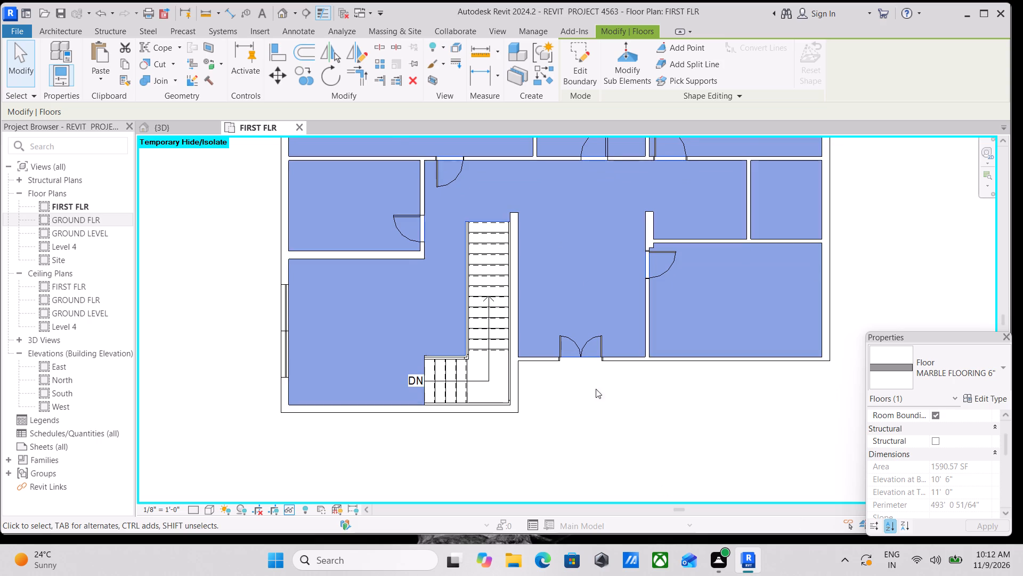
pyautogui.scroll(1, 587, 192)
pyautogui.scroll(3, 604, 118)
pyautogui.scroll(-1, 613, 327)
pyautogui.moveTo(609, 309); pyautogui.dragTo(572, 194, button='middle')
pyautogui.scroll(-1, 578, 223)
pyautogui.scroll(1, 575, 190)
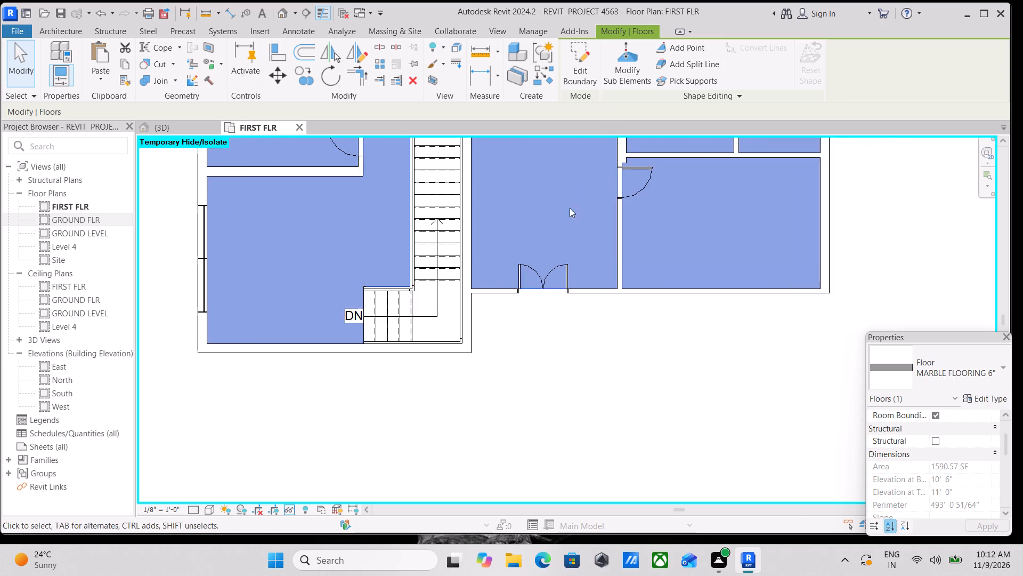
pyautogui.scroll(-3, 529, 244)
pyautogui.moveTo(527, 244); pyautogui.dragTo(537, 281, button='middle')
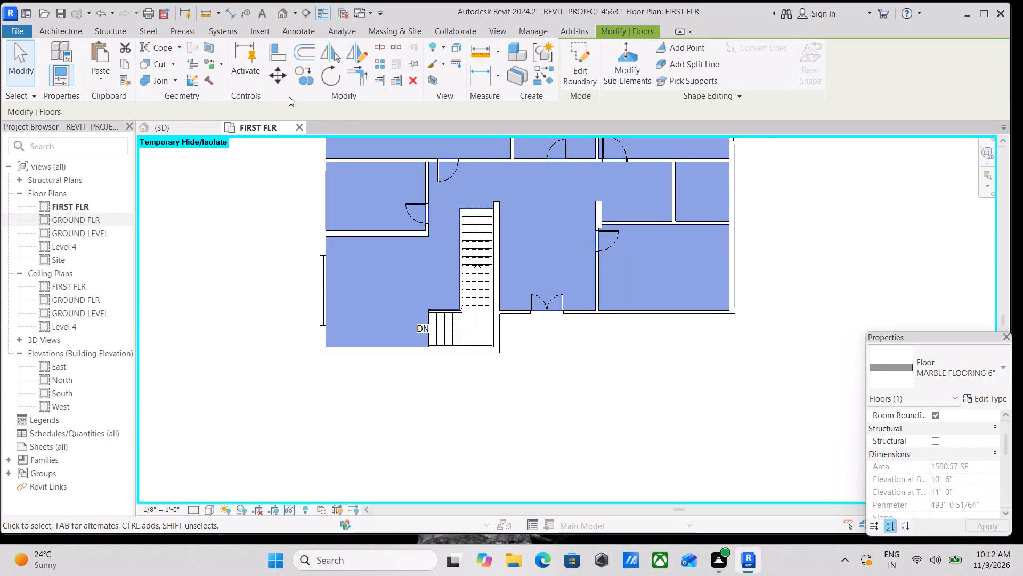
pyautogui.scroll(3, 527, 404)
pyautogui.moveTo(527, 330); pyautogui.dragTo(550, 362, button='middle')
pyautogui.scroll(1, 550, 362)
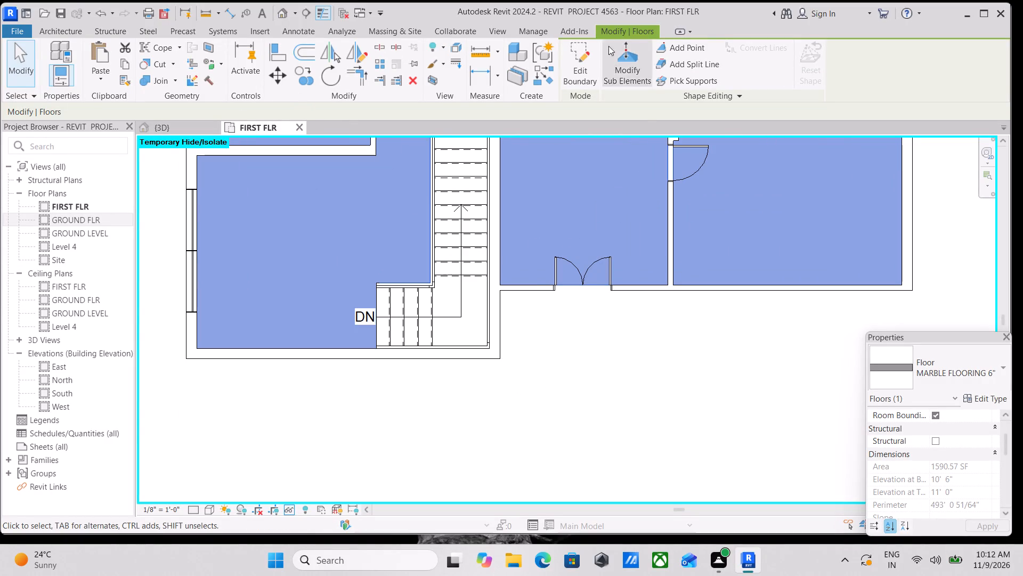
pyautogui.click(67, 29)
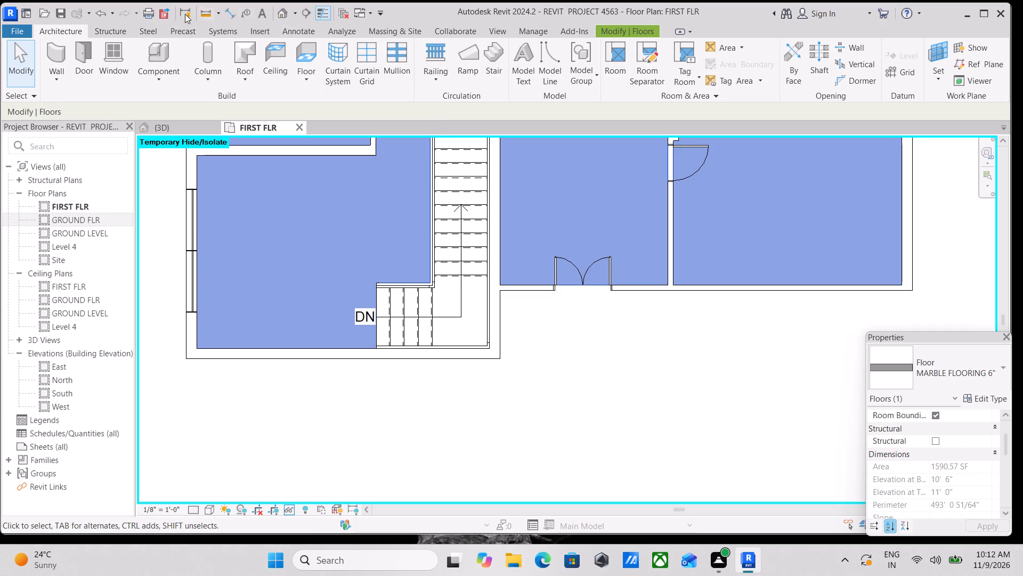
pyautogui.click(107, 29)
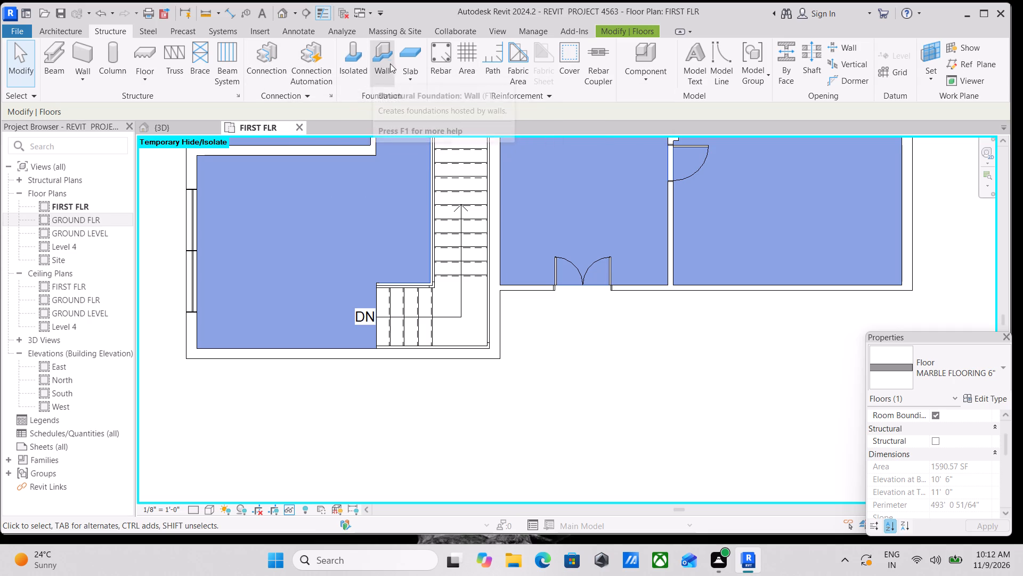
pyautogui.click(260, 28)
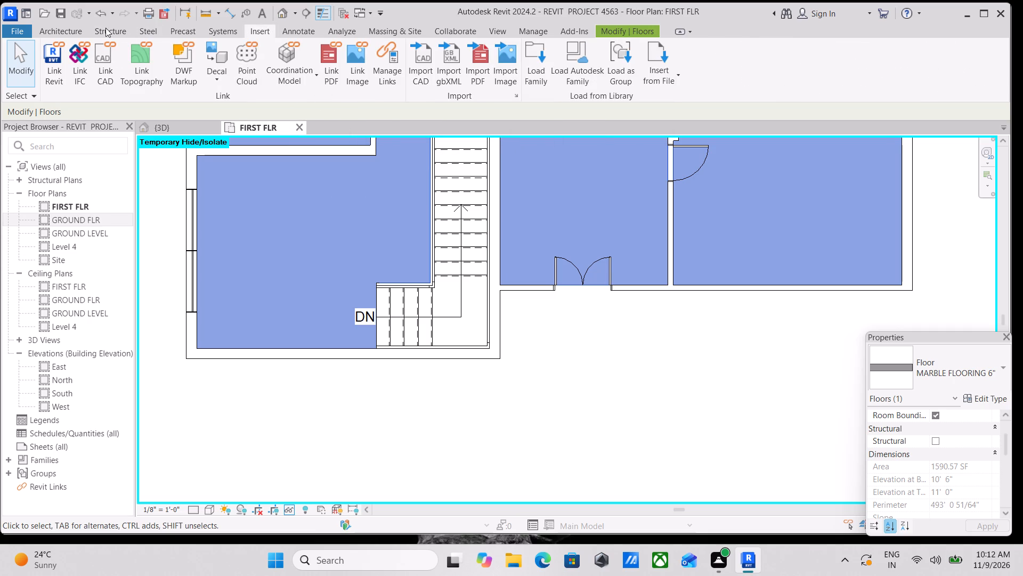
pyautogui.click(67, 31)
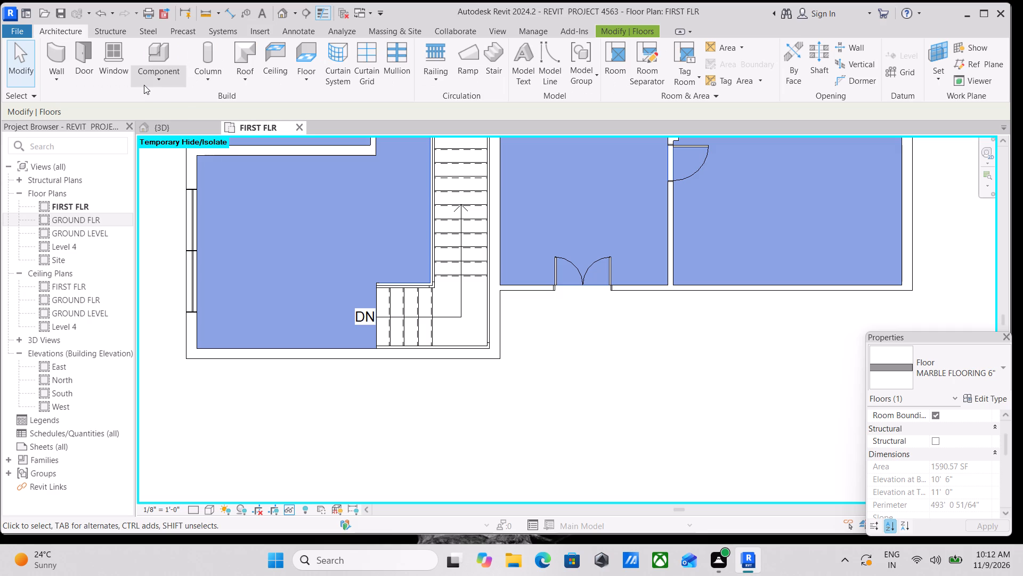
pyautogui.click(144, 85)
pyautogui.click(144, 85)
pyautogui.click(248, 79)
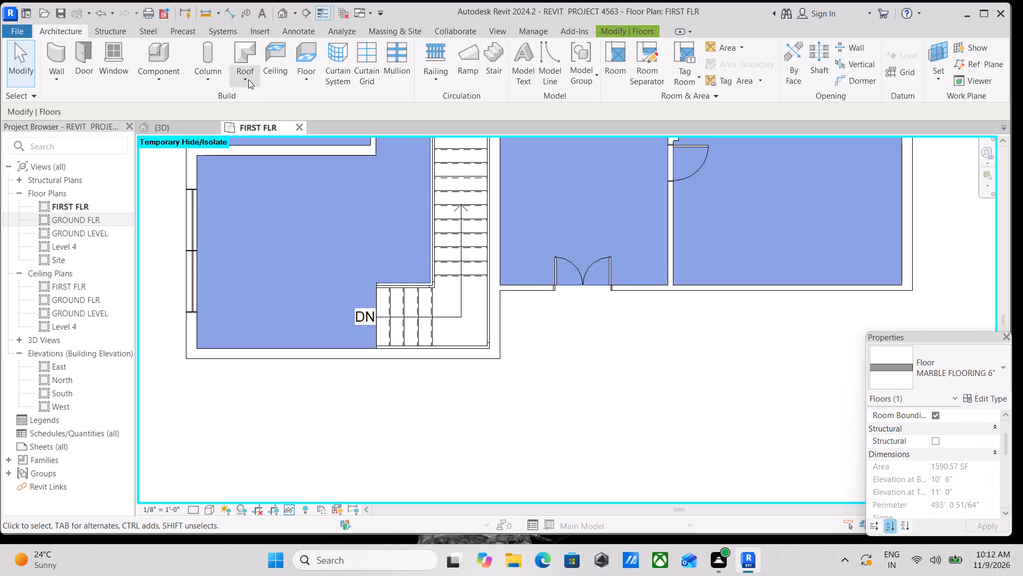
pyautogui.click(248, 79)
# Sketch a rectangular MARBLE FLOORING 6" floor boundary outside the double door, about 29' 4" by 5' 9", from the stair-side wall corner to the exterior wall's outer face.
pyautogui.click(313, 78)
pyautogui.moveTo(334, 102); pyautogui.dragTo(347, 102)
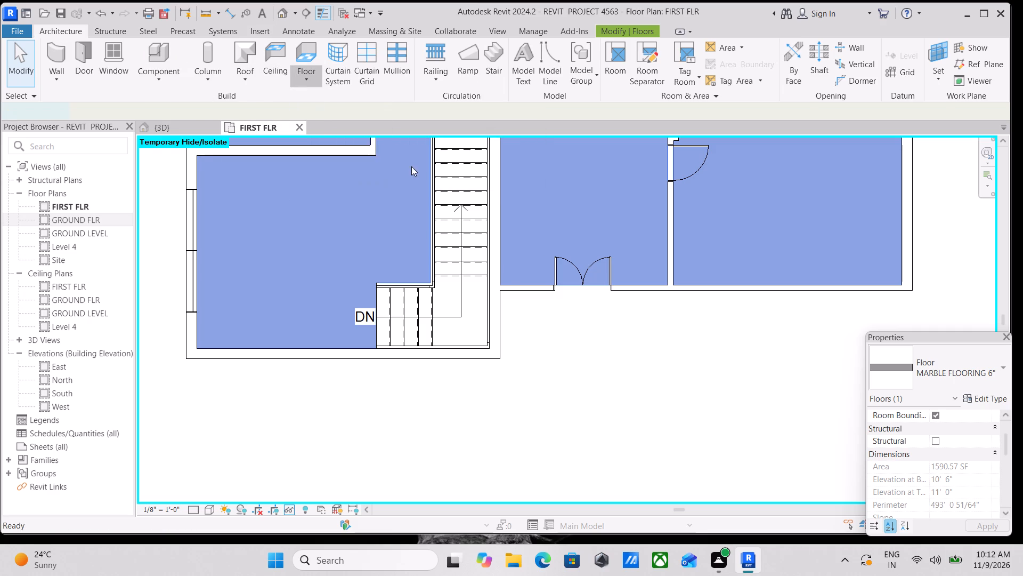
pyautogui.click(687, 48)
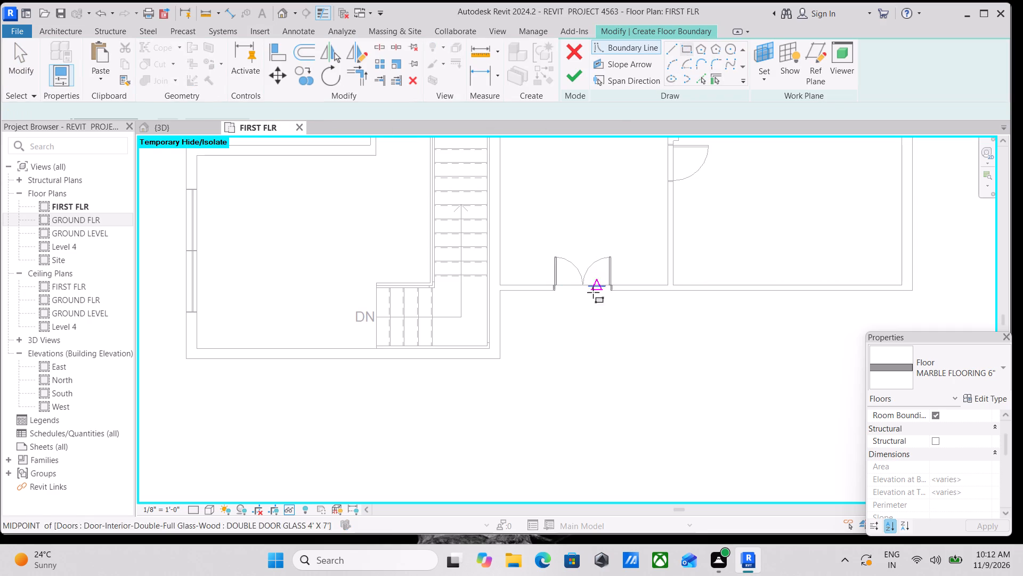
pyautogui.scroll(8, 520, 307)
pyautogui.moveTo(528, 300); pyautogui.dragTo(374, 303, button='middle')
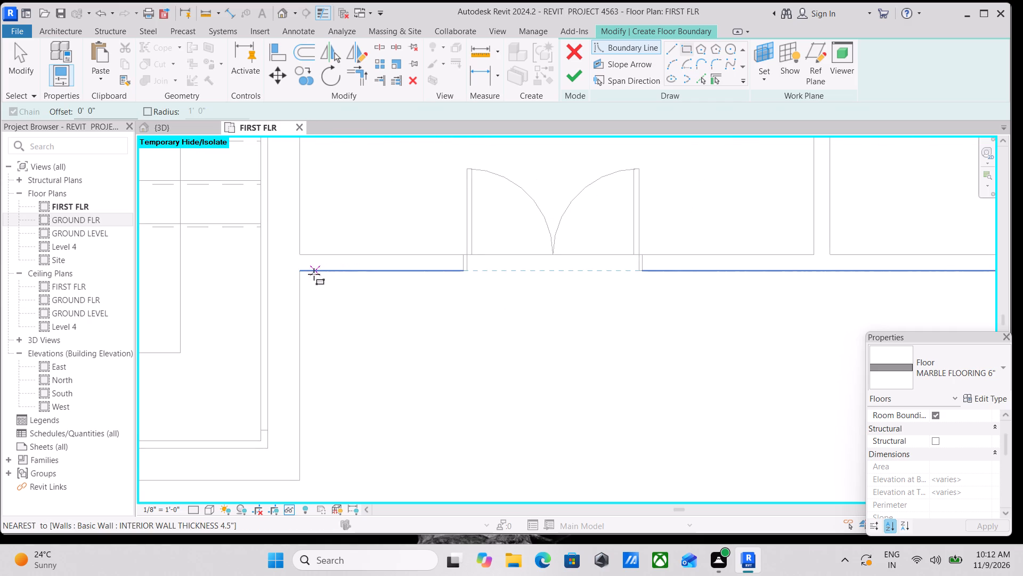
pyautogui.click(299, 274)
pyautogui.scroll(-3, 730, 485)
pyautogui.moveTo(720, 478); pyautogui.dragTo(600, 285, button='middle')
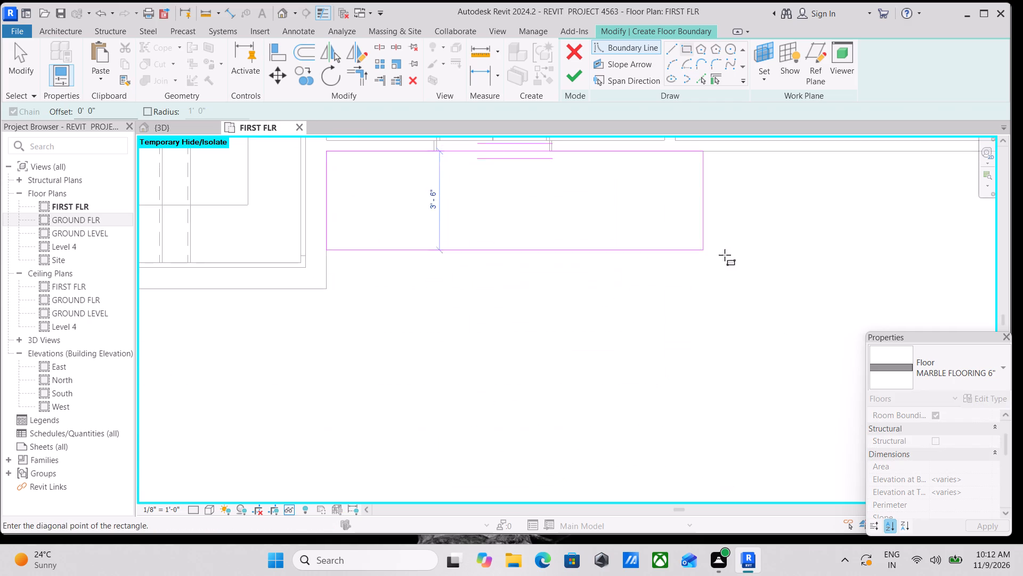
pyautogui.scroll(-1, 733, 258)
pyautogui.moveTo(732, 258); pyautogui.dragTo(477, 305, button='middle')
pyautogui.moveTo(732, 348); pyautogui.dragTo(610, 334, button='middle')
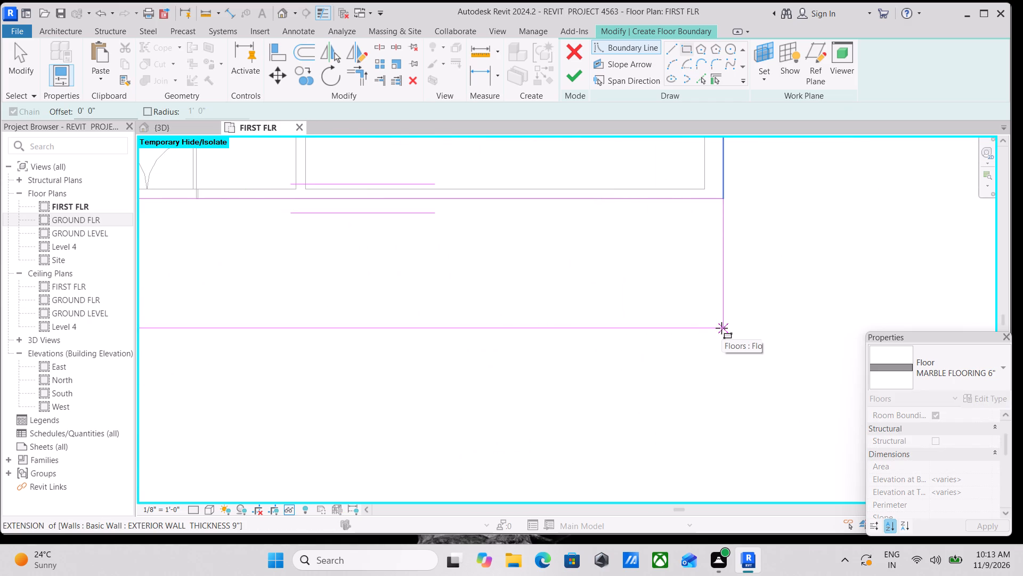
pyautogui.scroll(-2, 721, 335)
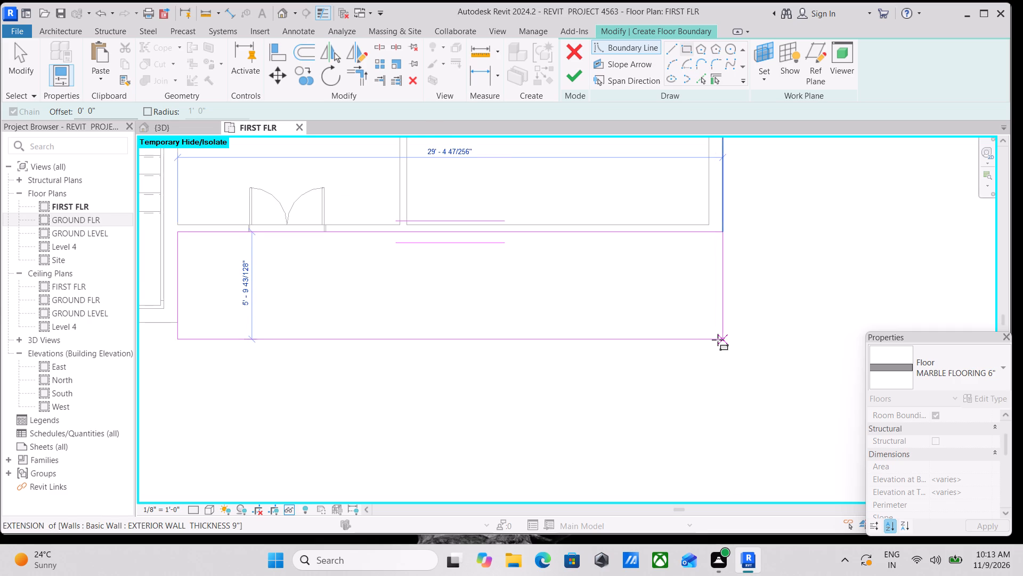
pyautogui.click(718, 340)
pyautogui.scroll(-1, 496, 308)
pyautogui.moveTo(511, 327); pyautogui.dragTo(632, 415, button='middle')
pyautogui.scroll(-1, 633, 417)
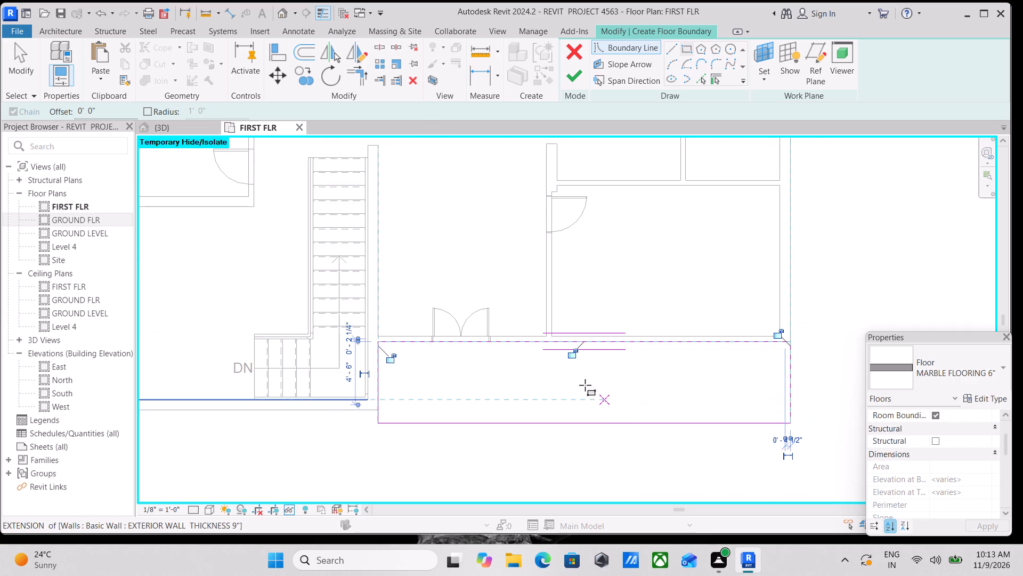
pyautogui.moveTo(584, 385); pyautogui.dragTo(620, 445, button='middle')
pyautogui.press('Escape')
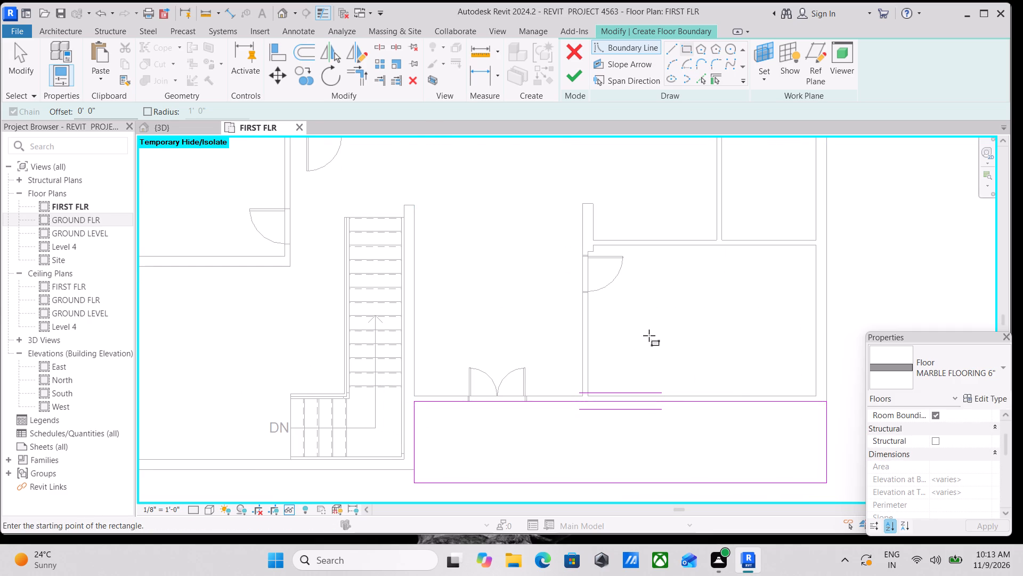
pyautogui.press('Escape')
pyautogui.scroll(2, 620, 378)
pyautogui.scroll(-2, 629, 366)
pyautogui.moveTo(624, 362); pyautogui.dragTo(546, 284, button='middle')
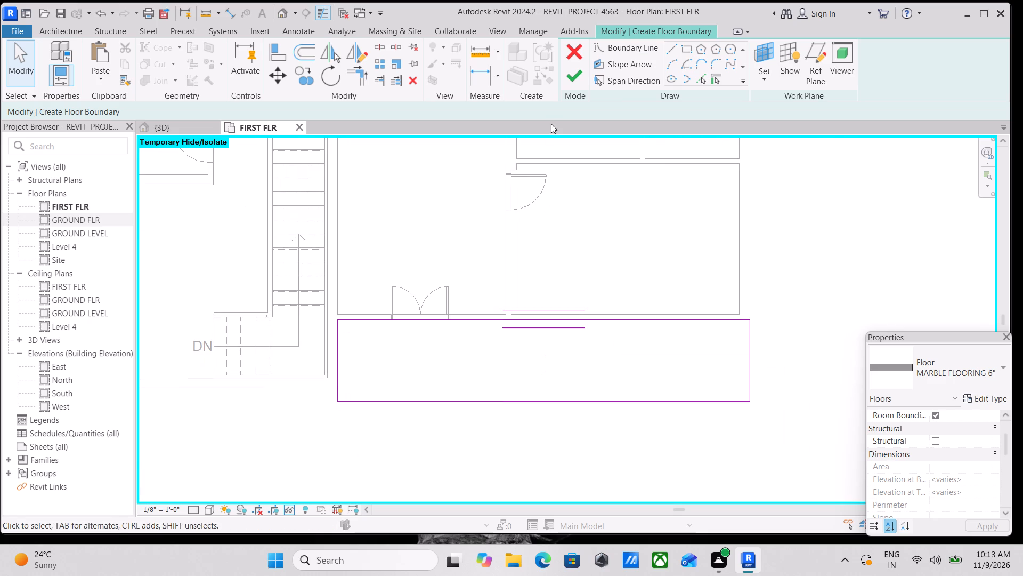
# Finish the floor outside the double door without attaching the walls to its bottom.
pyautogui.click(576, 86)
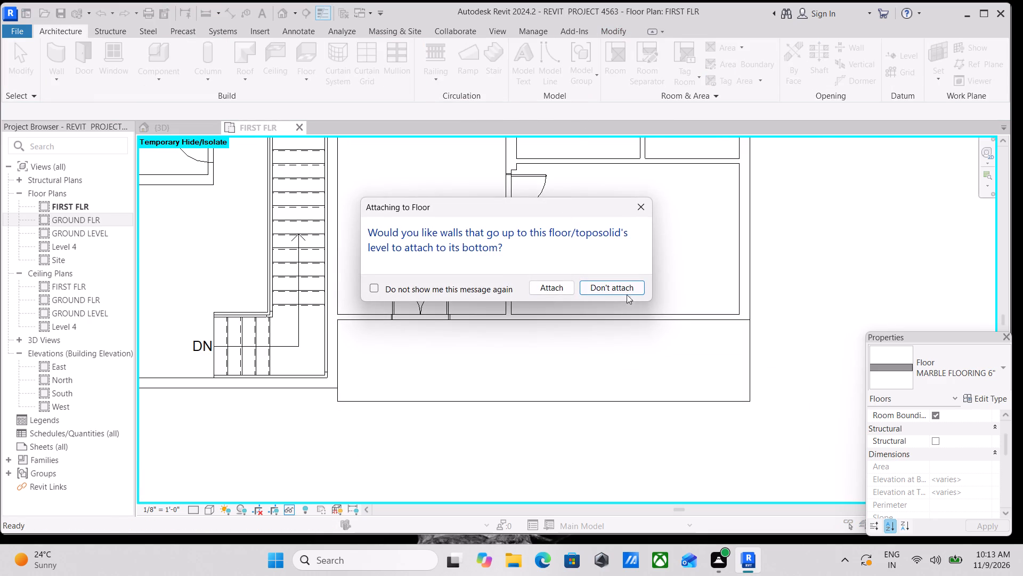
pyautogui.click(629, 290)
pyautogui.scroll(-3, 619, 279)
pyautogui.press('Escape')
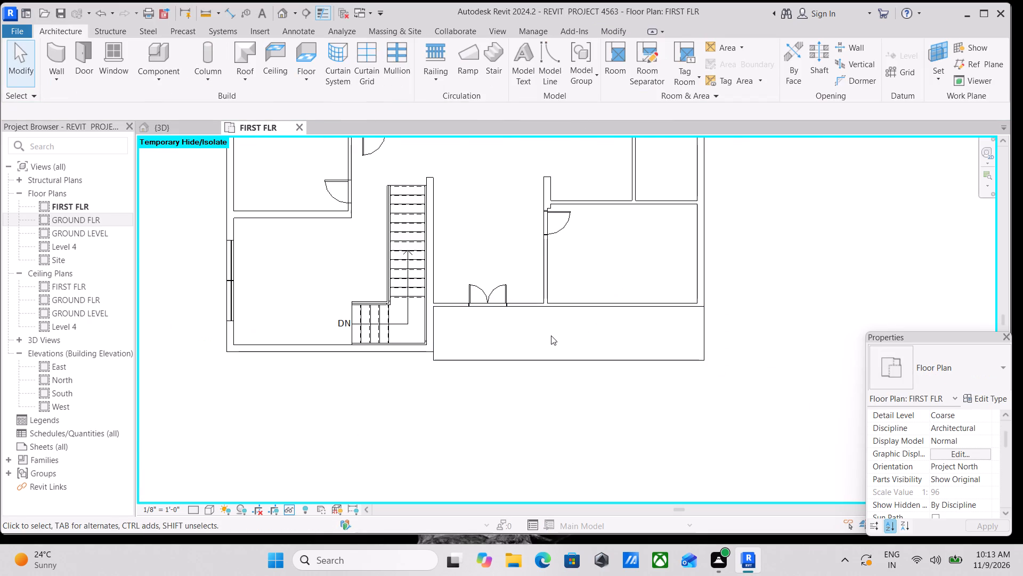
# Examine the new outside floor in plan and 3D, checking its height at the double door and its edge at the exterior wall.
pyautogui.scroll(-1, 551, 335)
pyautogui.click(499, 354)
pyautogui.press('Escape')
pyautogui.scroll(-2, 474, 253)
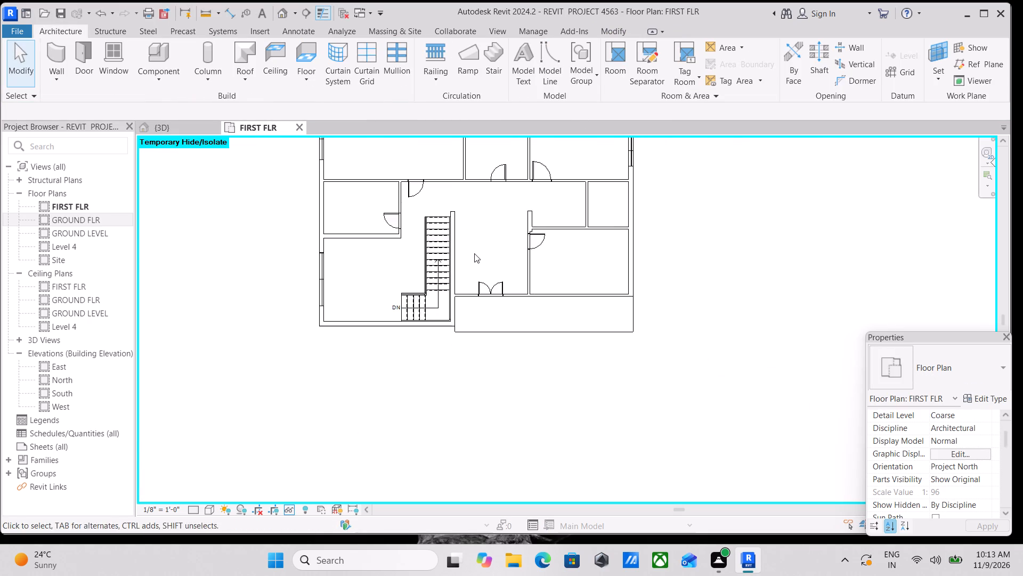
pyautogui.moveTo(474, 253); pyautogui.dragTo(497, 289, button='middle')
pyautogui.click(158, 127)
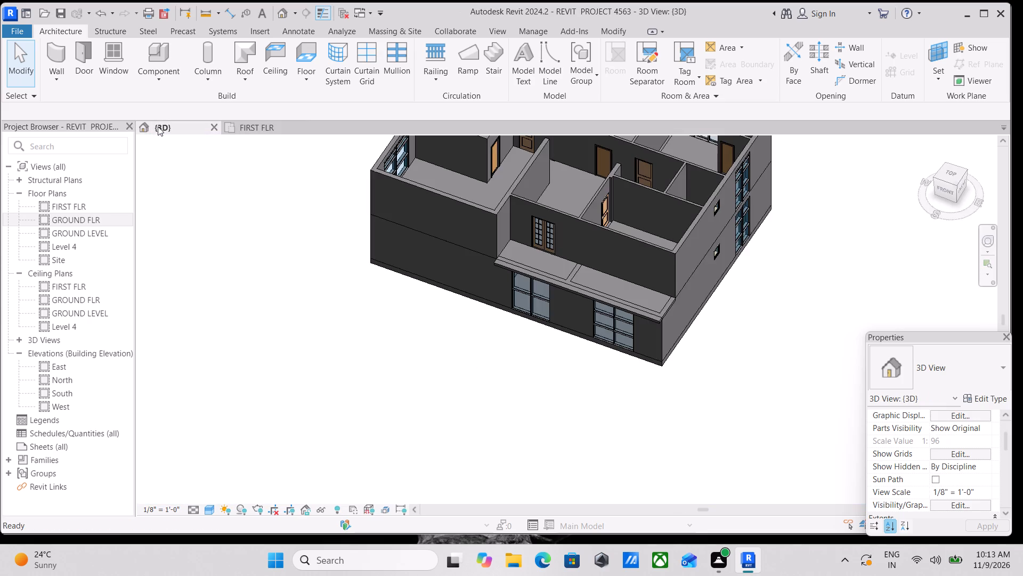
pyautogui.scroll(-2, 463, 362)
pyautogui.keyDown('shift'); pyautogui.moveTo(522, 367); pyautogui.dragTo(623, 323, button='middle'); pyautogui.keyUp('shift')
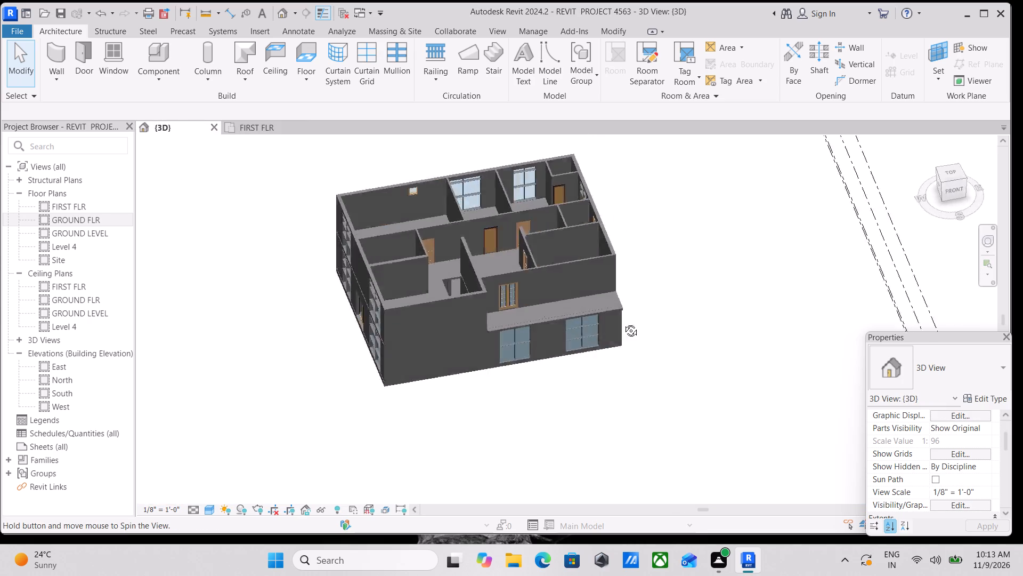
pyautogui.keyDown('shift'); pyautogui.moveTo(623, 323); pyautogui.dragTo(655, 267, button='middle'); pyautogui.keyUp('shift')
pyautogui.keyDown('shift'); pyautogui.moveTo(607, 355); pyautogui.dragTo(573, 243, button='middle'); pyautogui.keyUp('shift')
pyautogui.keyDown('shift'); pyautogui.moveTo(555, 323); pyautogui.dragTo(459, 329, button='middle'); pyautogui.keyUp('shift')
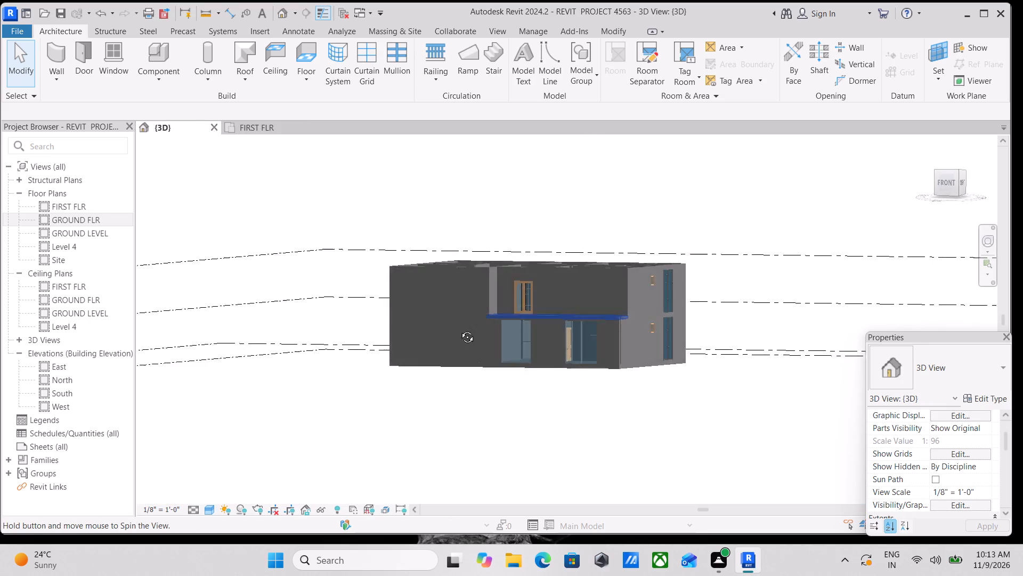
pyautogui.keyDown('shift'); pyautogui.moveTo(459, 329); pyautogui.dragTo(545, 348, button='middle'); pyautogui.keyUp('shift')
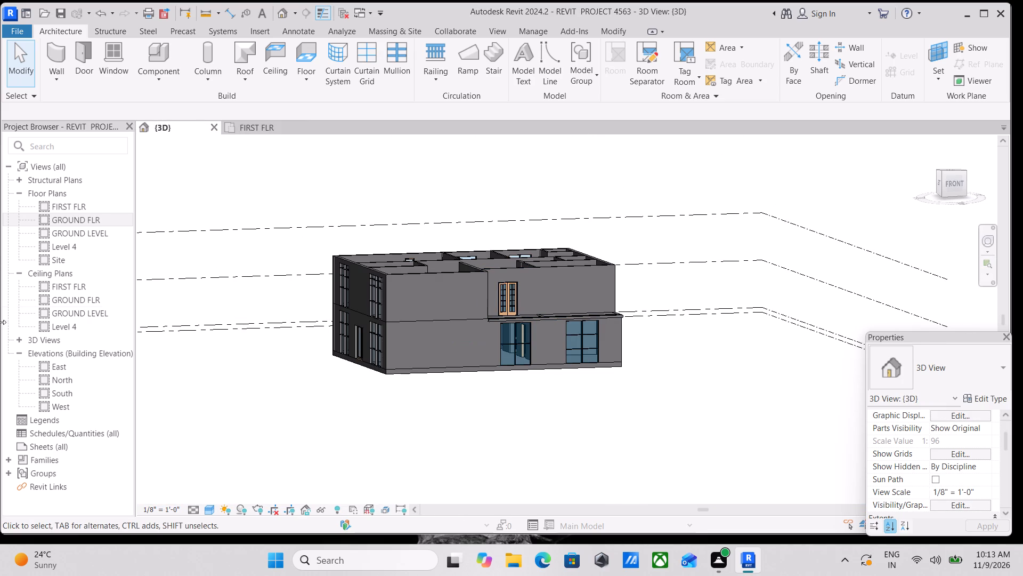
pyautogui.scroll(3, 546, 366)
pyautogui.moveTo(555, 321); pyautogui.dragTo(553, 289, button='middle')
pyautogui.moveTo(591, 309); pyautogui.dragTo(549, 307, button='middle')
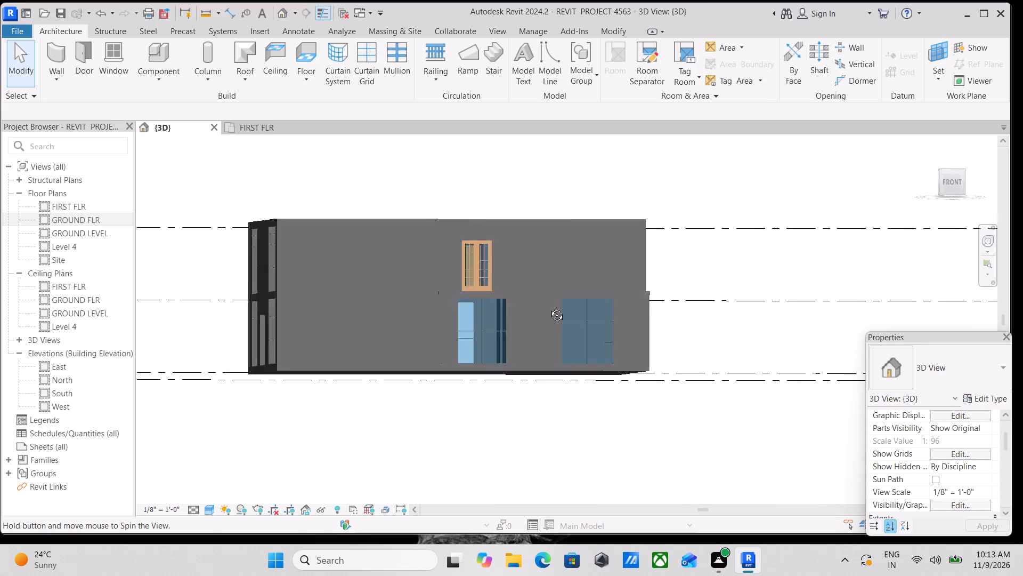
pyautogui.moveTo(549, 307); pyautogui.dragTo(516, 354, button='middle')
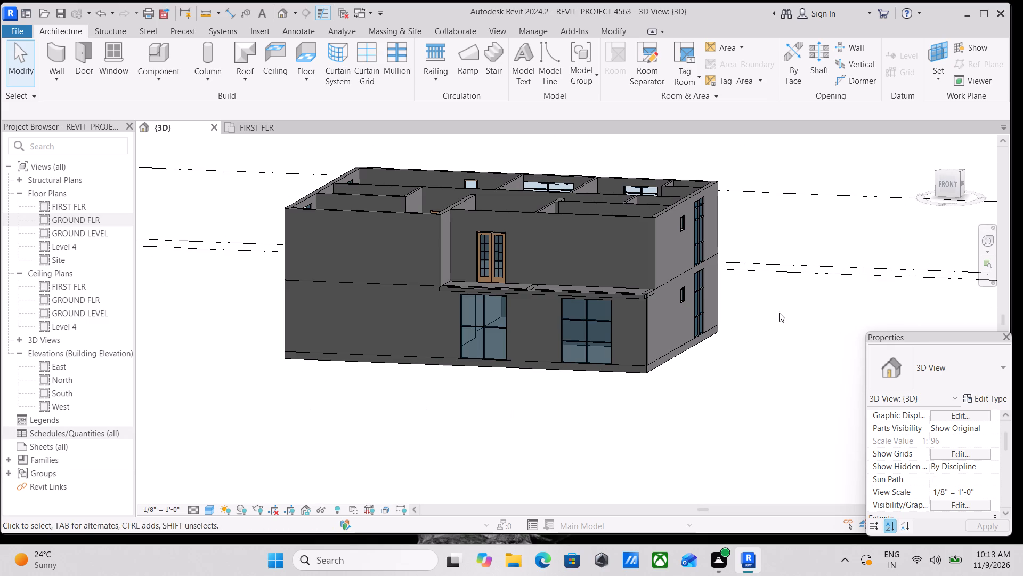
pyautogui.keyDown('shift'); pyautogui.moveTo(490, 319); pyautogui.dragTo(563, 319, button='middle'); pyautogui.keyUp('shift')
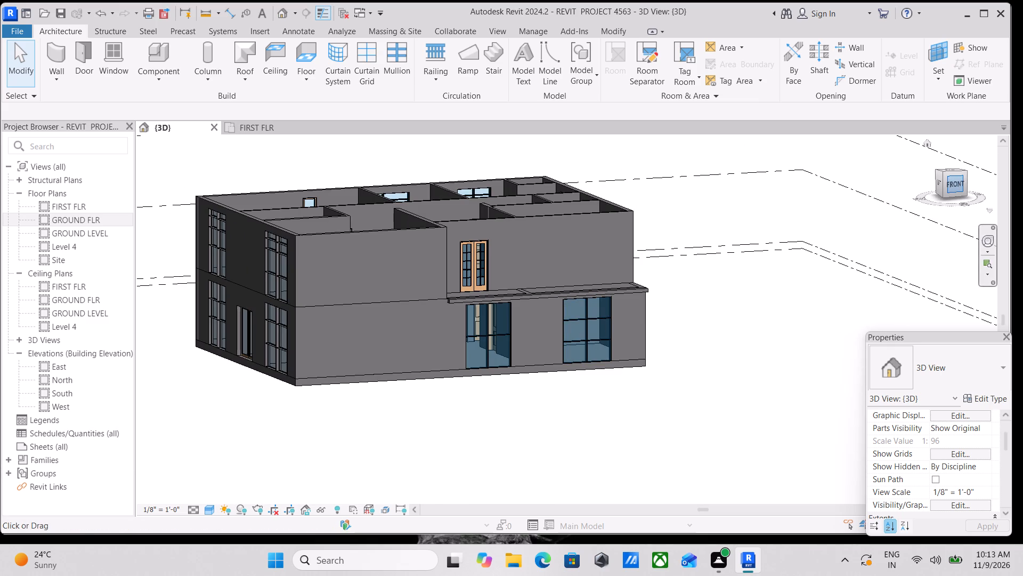
pyautogui.click(949, 184)
pyautogui.scroll(4, 406, 249)
pyautogui.scroll(3, 599, 353)
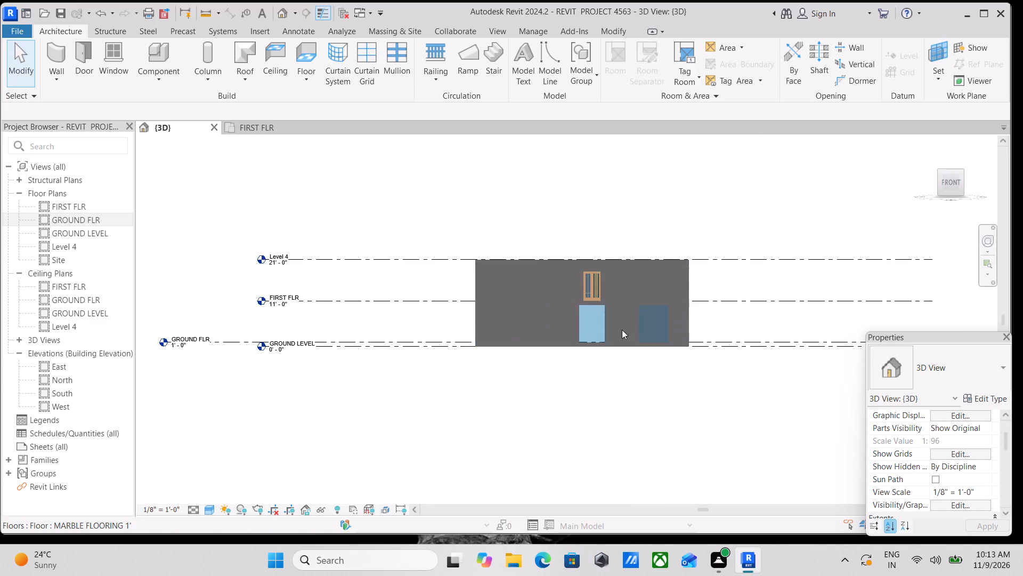
pyautogui.scroll(4, 636, 315)
pyautogui.moveTo(638, 310); pyautogui.dragTo(526, 465, button='middle')
pyautogui.click(519, 445)
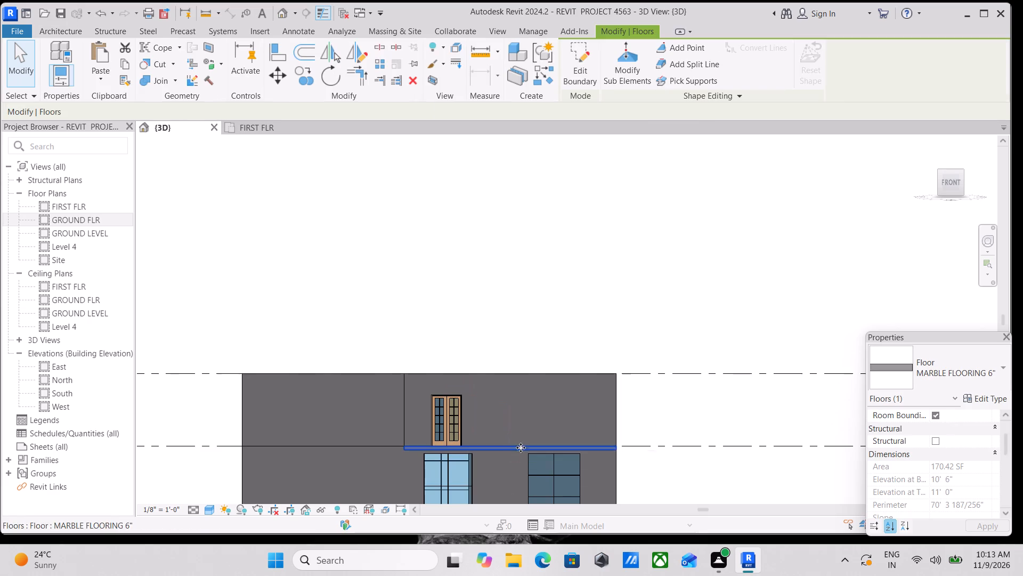
pyautogui.scroll(4, 515, 468)
pyautogui.scroll(-3, 514, 468)
pyautogui.keyDown('shift'); pyautogui.moveTo(466, 452); pyautogui.dragTo(537, 497, button='middle'); pyautogui.keyUp('shift')
pyautogui.keyDown('shift'); pyautogui.scroll(1, 537, 497); pyautogui.keyUp('shift')
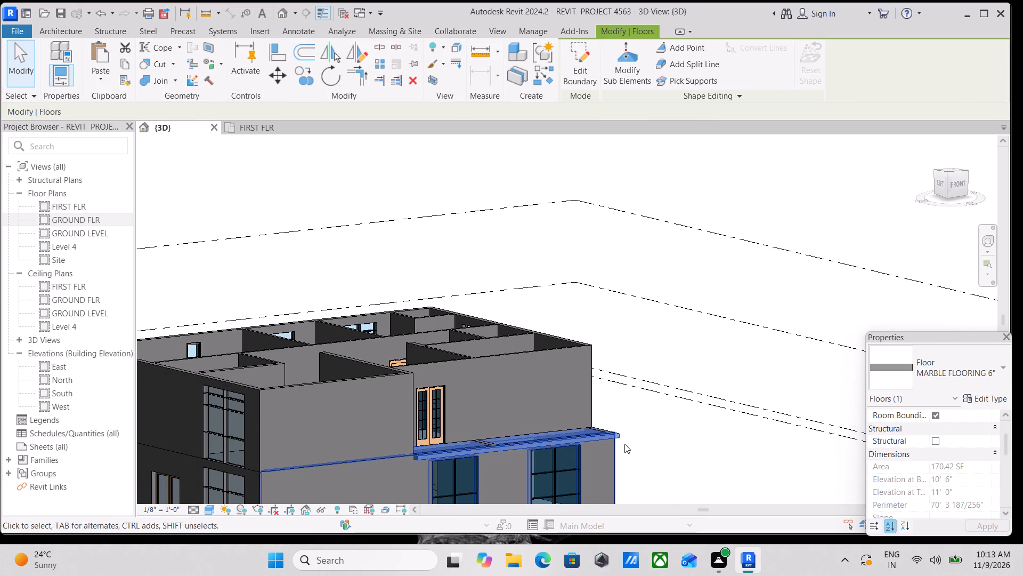
pyautogui.scroll(4, 610, 444)
pyautogui.press('Escape')
pyautogui.scroll(2, 588, 442)
pyautogui.scroll(7, 672, 418)
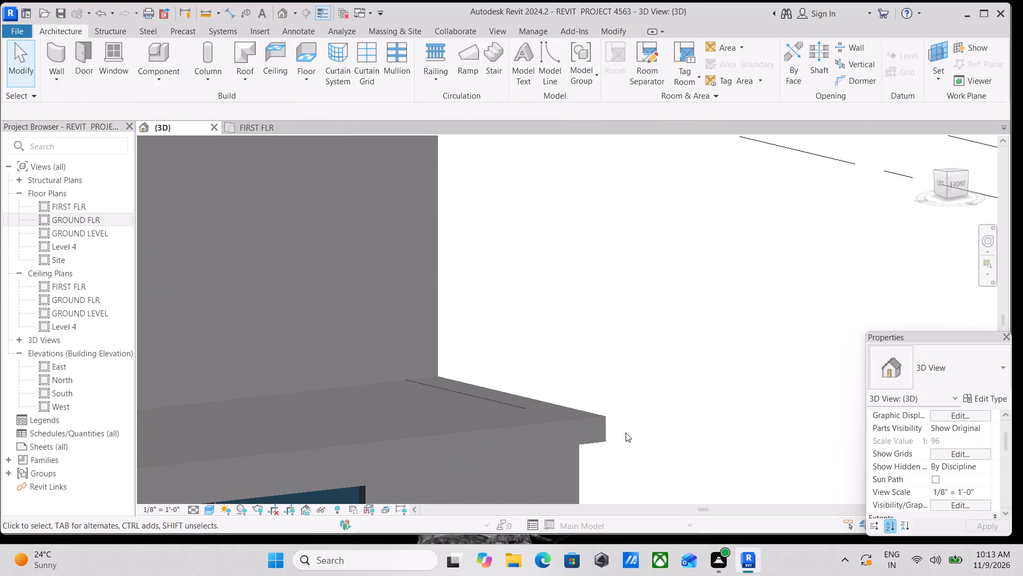
# Set the height offset of the MARBLE FLOORING 6" floor outside the double door to 4" from FIRST FLR.
pyautogui.click(603, 425)
pyautogui.scroll(-2, 1005, 452)
pyautogui.scroll(-1, 958, 450)
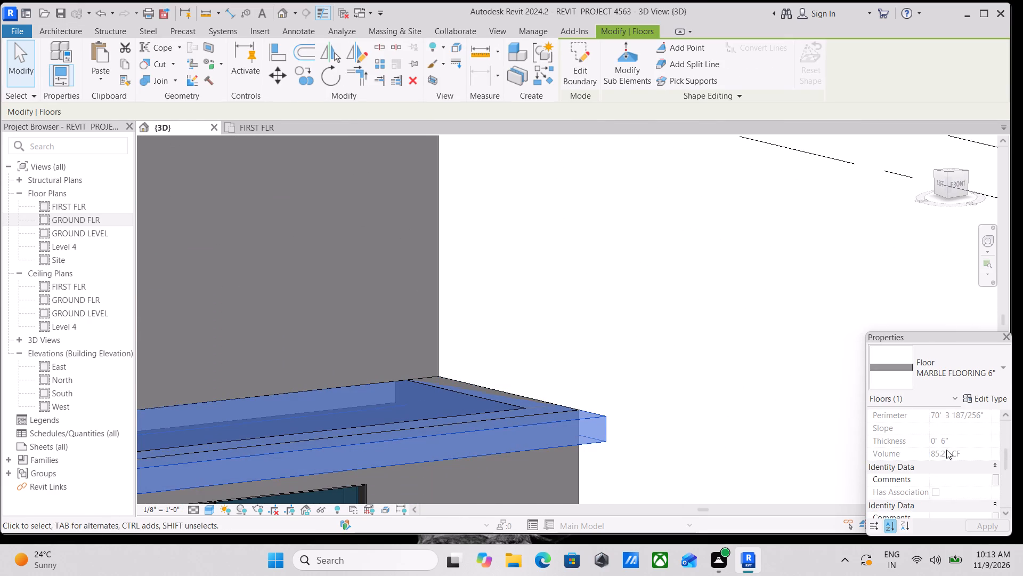
pyautogui.scroll(-3, 936, 450)
pyautogui.scroll(4, 935, 451)
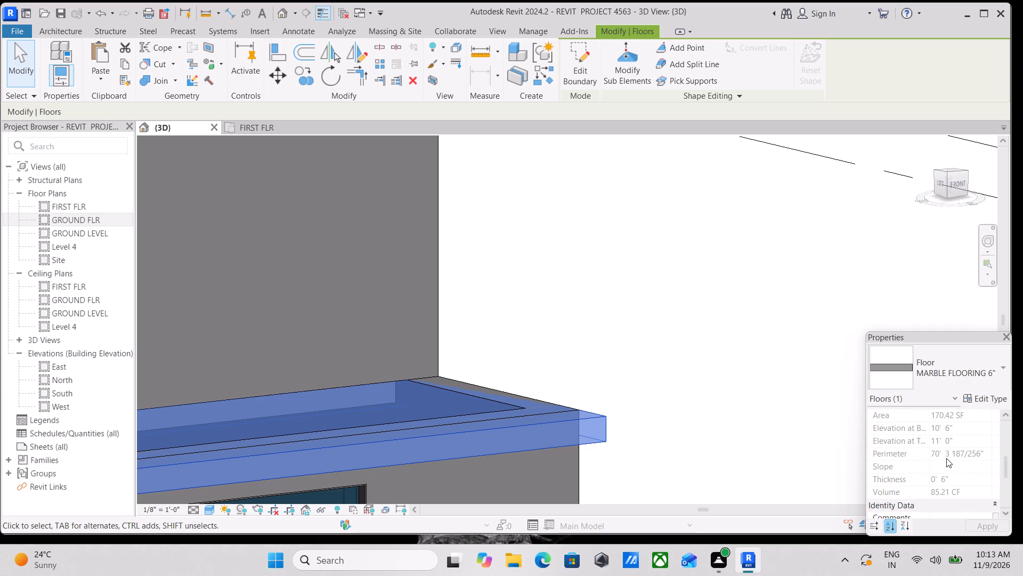
pyautogui.scroll(6, 947, 458)
pyautogui.moveTo(967, 427); pyautogui.dragTo(923, 435)
pyautogui.press('4')
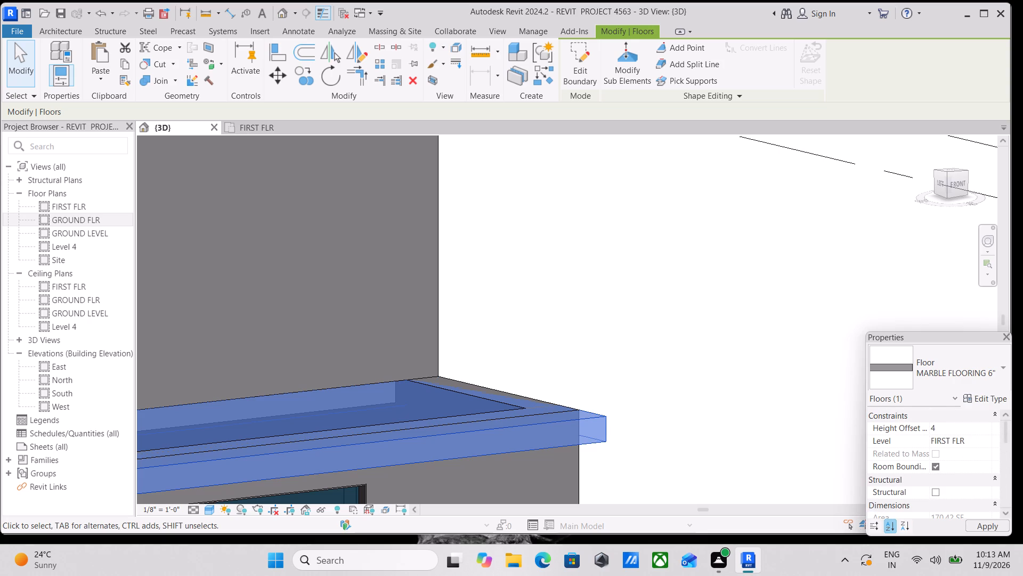
pyautogui.hotkey('shift', '"')
pyautogui.press('Return')
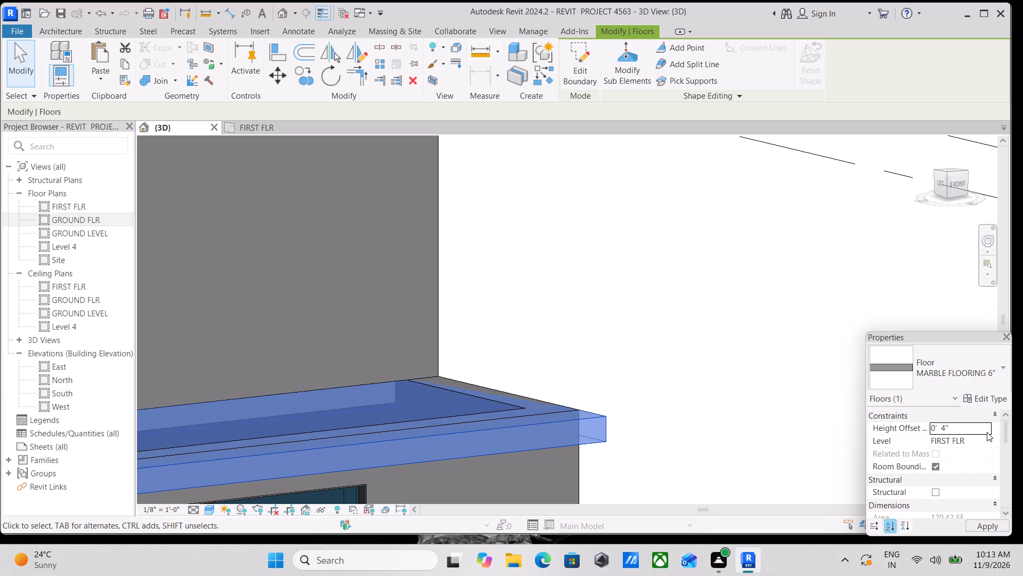
pyautogui.scroll(-3, 724, 295)
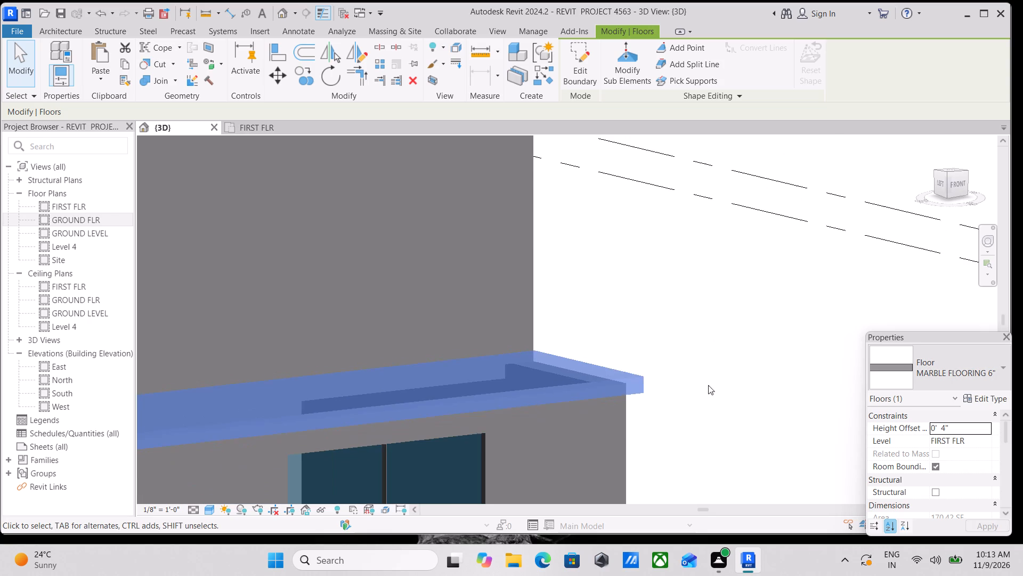
# Examine the raised outside floor from the front and both ends, checking how it meets the walls and the double door.
pyautogui.press('Escape')
pyautogui.scroll(-4, 354, 350)
pyautogui.moveTo(416, 378); pyautogui.dragTo(630, 215, button='middle')
pyautogui.keyDown('shift'); pyautogui.moveTo(557, 249); pyautogui.dragTo(511, 299, button='middle'); pyautogui.keyUp('shift')
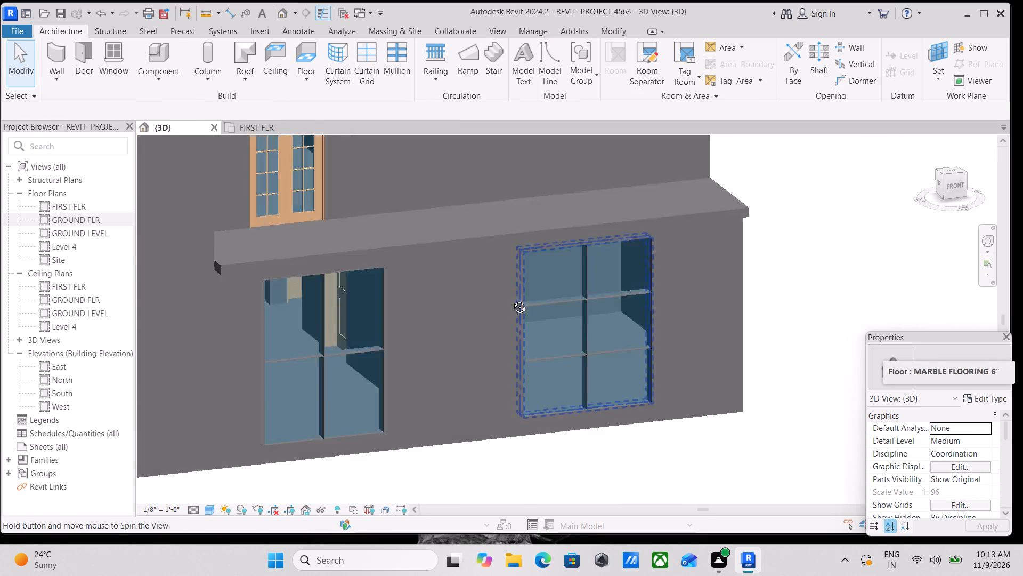
pyautogui.keyDown('shift'); pyautogui.moveTo(511, 299); pyautogui.dragTo(346, 376, button='middle'); pyautogui.keyUp('shift')
pyautogui.moveTo(493, 370); pyautogui.dragTo(679, 228, button='middle')
pyautogui.scroll(-3, 472, 247)
pyautogui.keyDown('shift'); pyautogui.moveTo(472, 247); pyautogui.dragTo(535, 258, button='middle'); pyautogui.keyUp('shift')
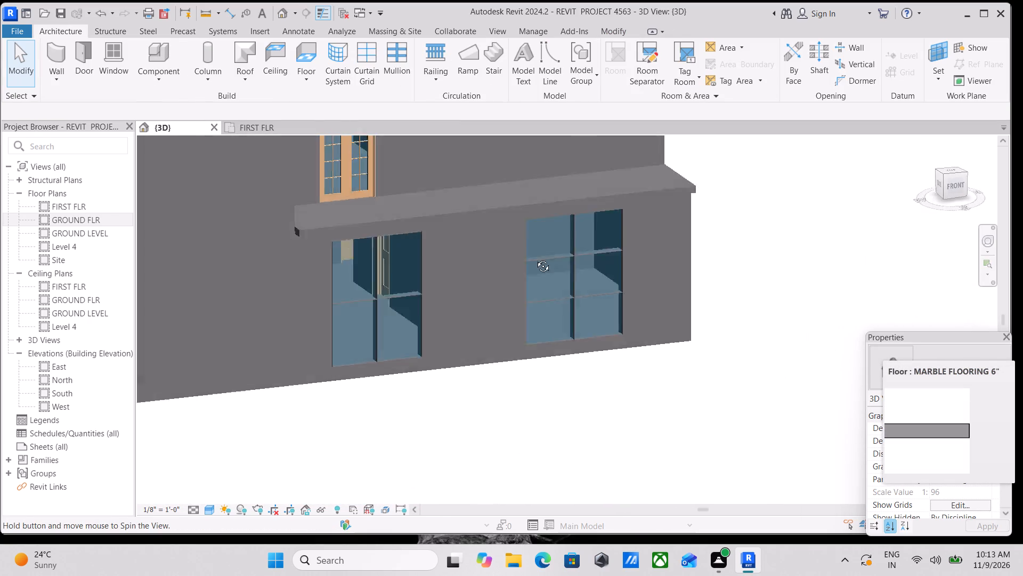
pyautogui.keyDown('shift'); pyautogui.moveTo(535, 258); pyautogui.dragTo(485, 283, button='middle'); pyautogui.keyUp('shift')
pyautogui.keyDown('shift'); pyautogui.scroll(1, 473, 269); pyautogui.keyUp('shift')
pyautogui.scroll(-4, 613, 252)
pyautogui.moveTo(607, 254); pyautogui.dragTo(606, 254, button='middle')
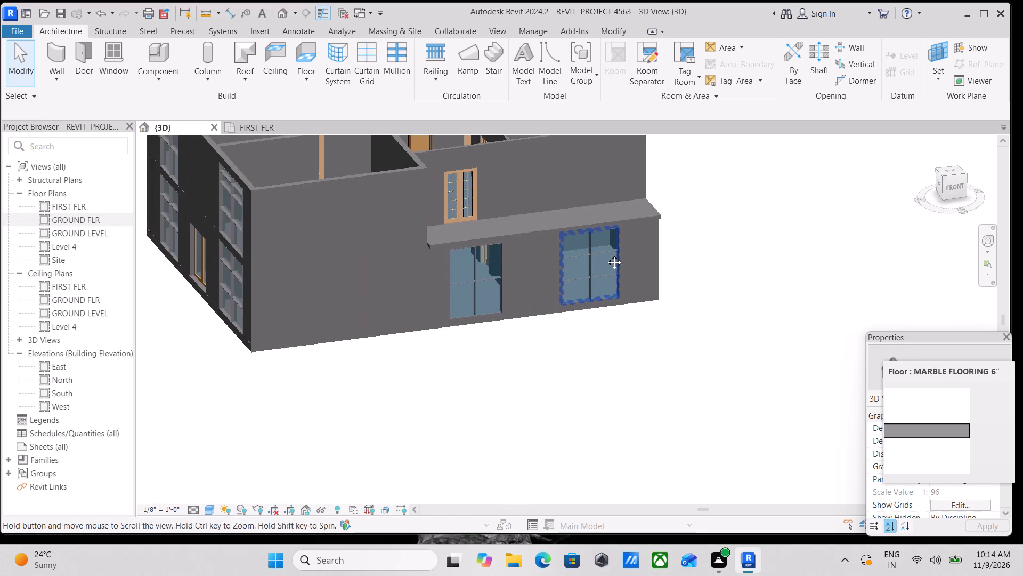
pyautogui.moveTo(606, 254); pyautogui.dragTo(465, 172, button='middle')
pyautogui.keyDown('shift'); pyautogui.moveTo(613, 242); pyautogui.dragTo(496, 241, button='middle'); pyautogui.keyUp('shift')
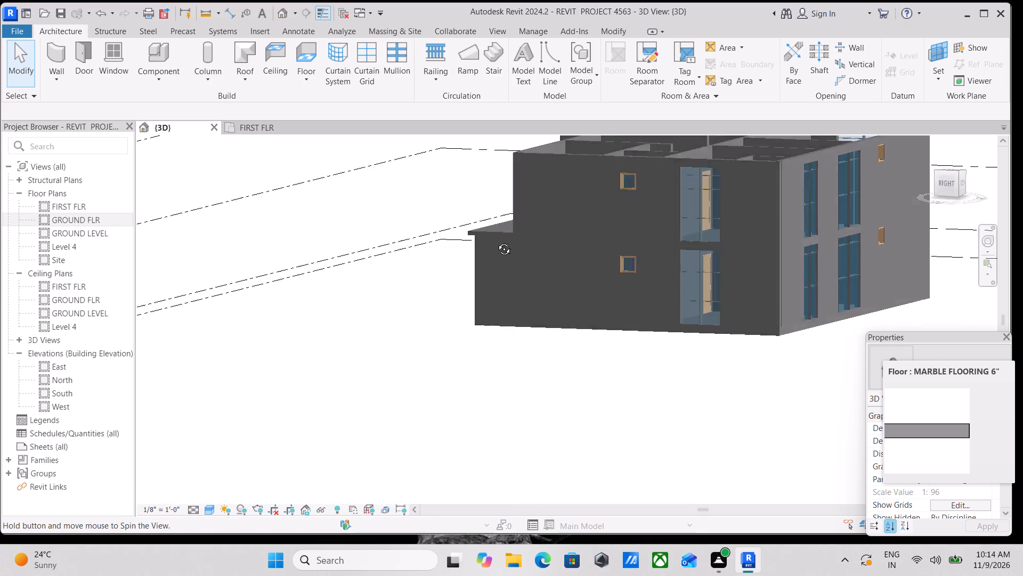
pyautogui.keyDown('shift'); pyautogui.moveTo(496, 241); pyautogui.dragTo(502, 232, button='middle'); pyautogui.keyUp('shift')
pyautogui.scroll(8, 506, 232)
pyautogui.keyDown('shift'); pyautogui.moveTo(515, 232); pyautogui.dragTo(563, 236, button='middle'); pyautogui.keyUp('shift')
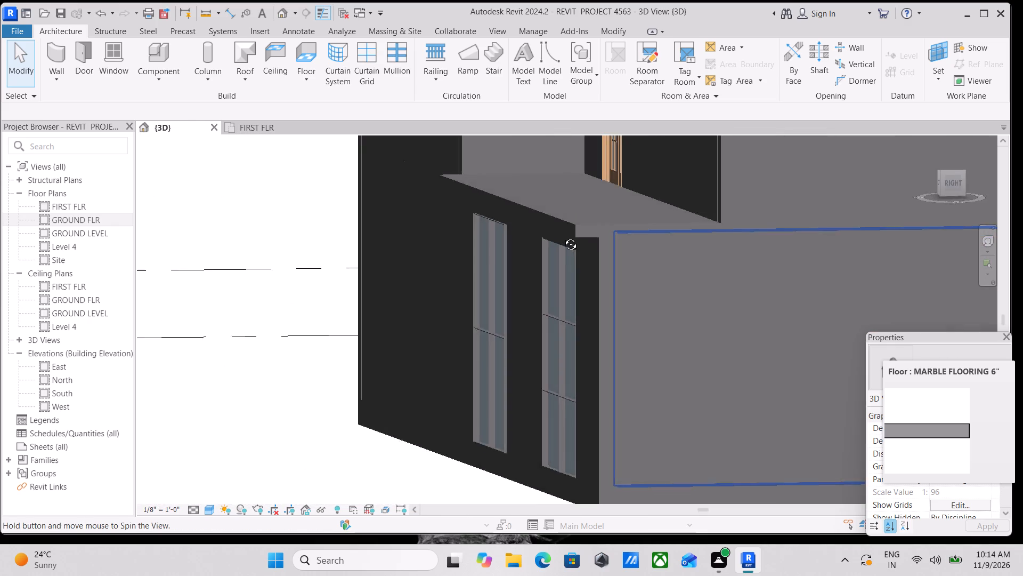
pyautogui.keyDown('shift'); pyautogui.moveTo(563, 236); pyautogui.dragTo(563, 242, button='middle'); pyautogui.keyUp('shift')
pyautogui.scroll(-4, 571, 260)
pyautogui.keyDown('shift'); pyautogui.moveTo(571, 260); pyautogui.dragTo(665, 354, button='middle'); pyautogui.keyUp('shift')
pyautogui.keyDown('shift'); pyautogui.scroll(3, 665, 354); pyautogui.keyUp('shift')
pyautogui.scroll(-4, 591, 309)
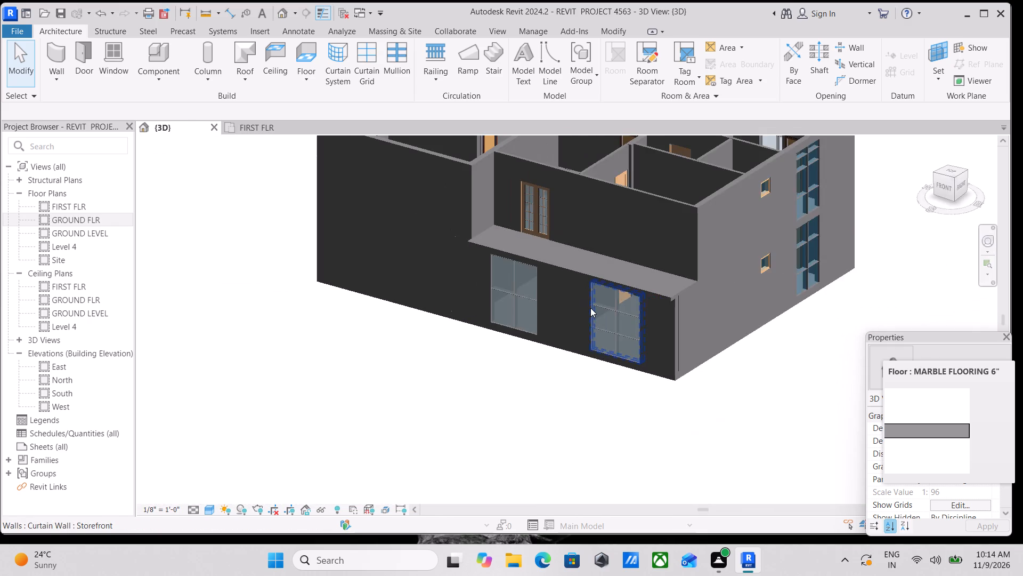
# Examine the two-storey house from all sides and above, checking the outside floor, curtain walls, windows and first-storey rooms.
pyautogui.scroll(-4, 591, 308)
pyautogui.keyDown('shift'); pyautogui.moveTo(588, 302); pyautogui.dragTo(739, 278, button='middle'); pyautogui.keyUp('shift')
pyautogui.keyDown('shift'); pyautogui.scroll(2, 739, 278); pyautogui.keyUp('shift')
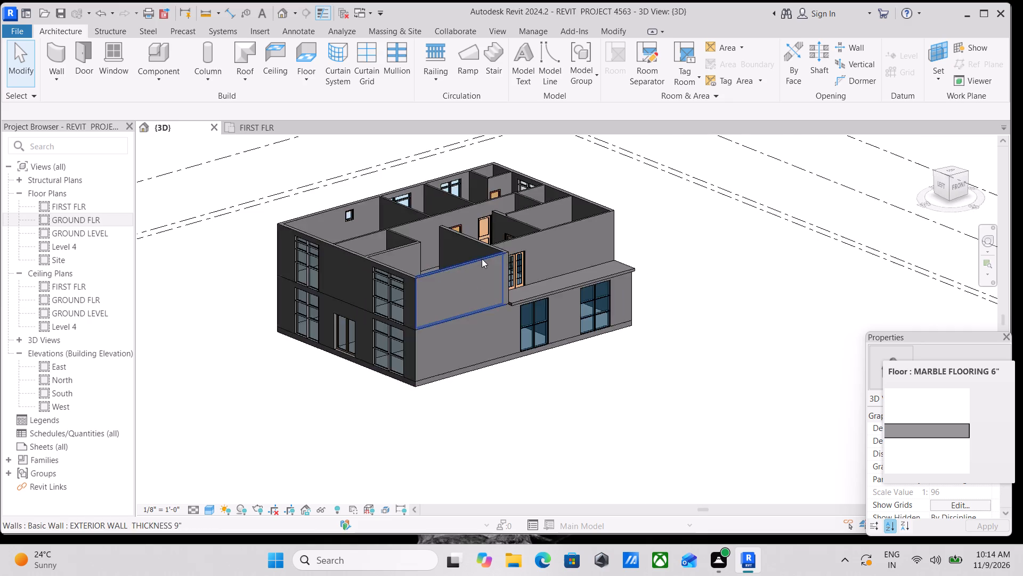
pyautogui.moveTo(482, 259); pyautogui.dragTo(577, 274, button='middle')
pyautogui.scroll(3, 577, 274)
pyautogui.scroll(-3, 562, 288)
pyautogui.keyDown('shift'); pyautogui.moveTo(562, 290); pyautogui.dragTo(678, 351, button='middle'); pyautogui.keyUp('shift')
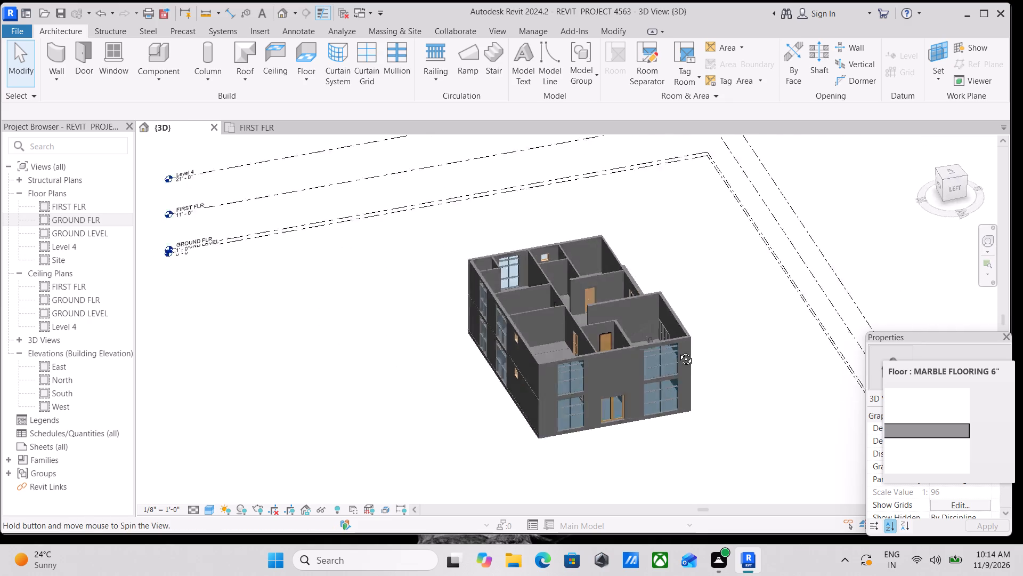
pyautogui.keyDown('shift'); pyautogui.moveTo(678, 351); pyautogui.dragTo(464, 306, button='middle'); pyautogui.keyUp('shift')
pyautogui.keyDown('shift'); pyautogui.scroll(2, 464, 306); pyautogui.keyUp('shift')
pyautogui.scroll(8, 710, 279)
pyautogui.moveTo(607, 274); pyautogui.dragTo(511, 295, button='middle')
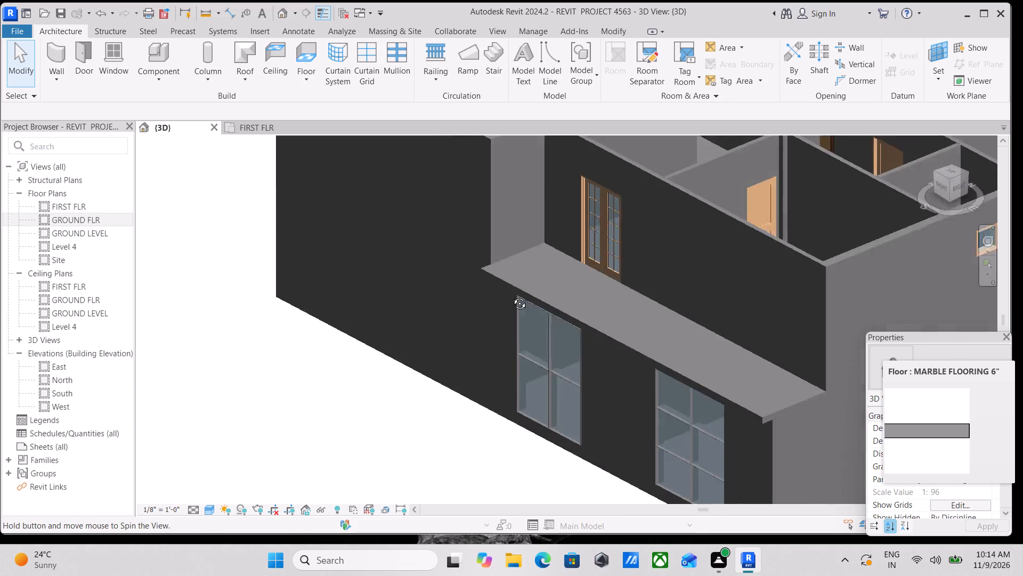
pyautogui.moveTo(511, 295); pyautogui.dragTo(513, 303, button='middle')
pyautogui.keyDown('shift'); pyautogui.scroll(4, 510, 302); pyautogui.keyUp('shift')
pyautogui.moveTo(687, 309); pyautogui.dragTo(465, 339, button='middle')
pyautogui.scroll(-7, 547, 314)
pyautogui.moveTo(529, 307); pyautogui.dragTo(439, 309, button='middle')
pyautogui.keyDown('shift'); pyautogui.moveTo(456, 308); pyautogui.dragTo(451, 279, button='middle'); pyautogui.keyUp('shift')
pyautogui.moveTo(571, 316); pyautogui.dragTo(454, 276, button='middle')
pyautogui.keyDown('shift'); pyautogui.scroll(2, 454, 276); pyautogui.keyUp('shift')
pyautogui.moveTo(588, 334); pyautogui.dragTo(432, 305, button='middle')
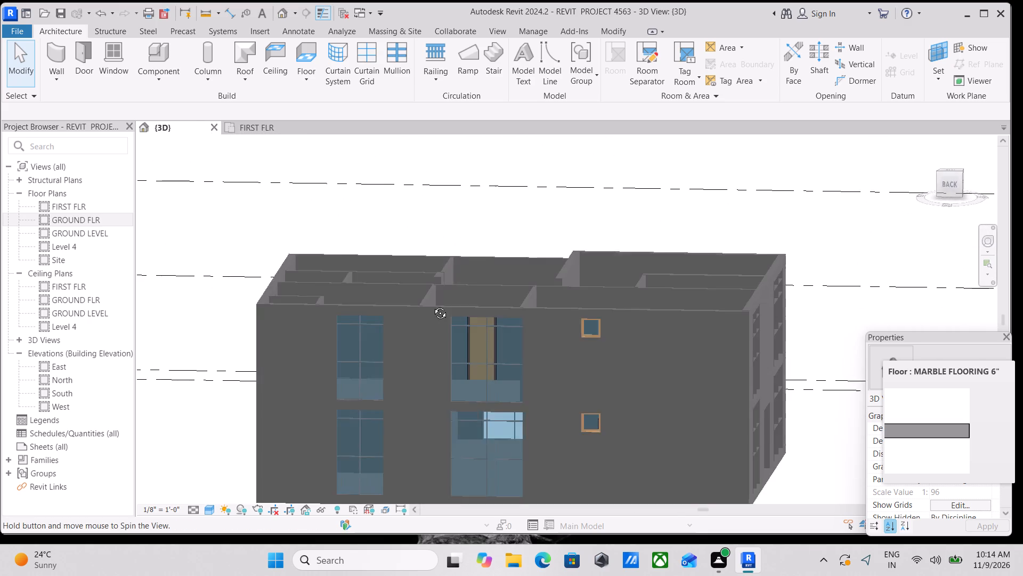
pyautogui.moveTo(432, 305); pyautogui.dragTo(441, 347, button='middle')
pyautogui.keyDown('shift'); pyautogui.scroll(-1, 441, 347); pyautogui.keyUp('shift')
pyautogui.keyDown('shift'); pyautogui.middleClick(441, 347); pyautogui.keyUp('shift')
pyautogui.scroll(-2, 472, 347)
pyautogui.moveTo(472, 347); pyautogui.dragTo(477, 276, button='middle')
pyautogui.keyDown('shift'); pyautogui.moveTo(486, 292); pyautogui.dragTo(588, 383, button='middle'); pyautogui.keyUp('shift')
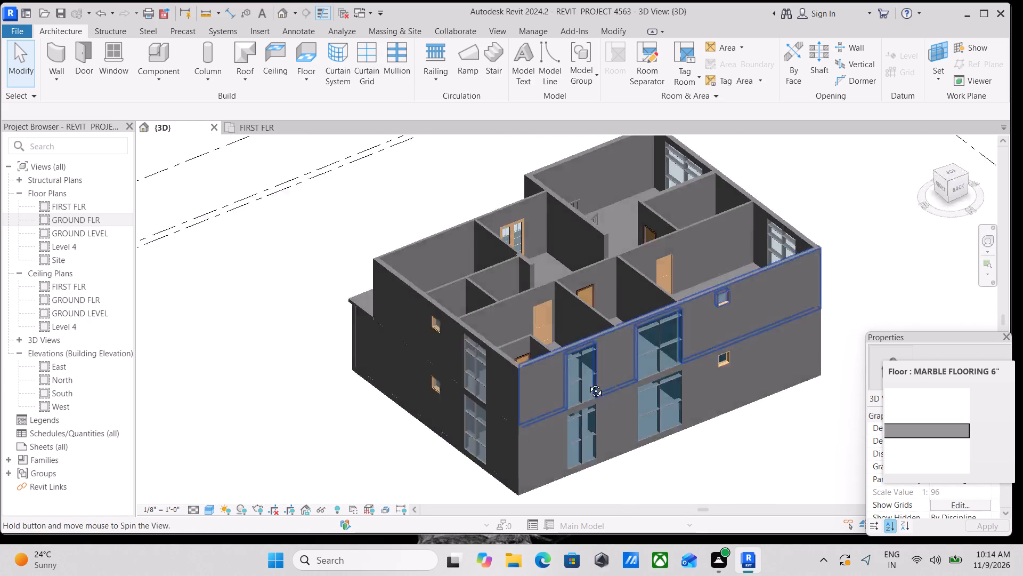
pyautogui.keyDown('shift'); pyautogui.moveTo(588, 383); pyautogui.dragTo(725, 368, button='middle'); pyautogui.keyUp('shift')
pyautogui.scroll(-4, 575, 341)
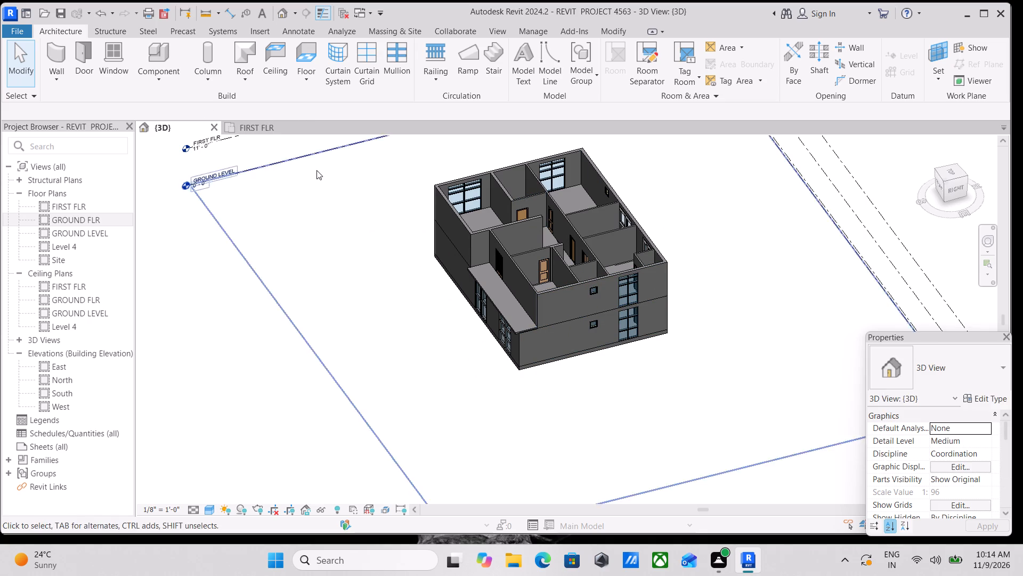
pyautogui.scroll(2, 518, 278)
pyautogui.scroll(-1, 518, 278)
pyautogui.moveTo(518, 279); pyautogui.dragTo(541, 310, button='middle')
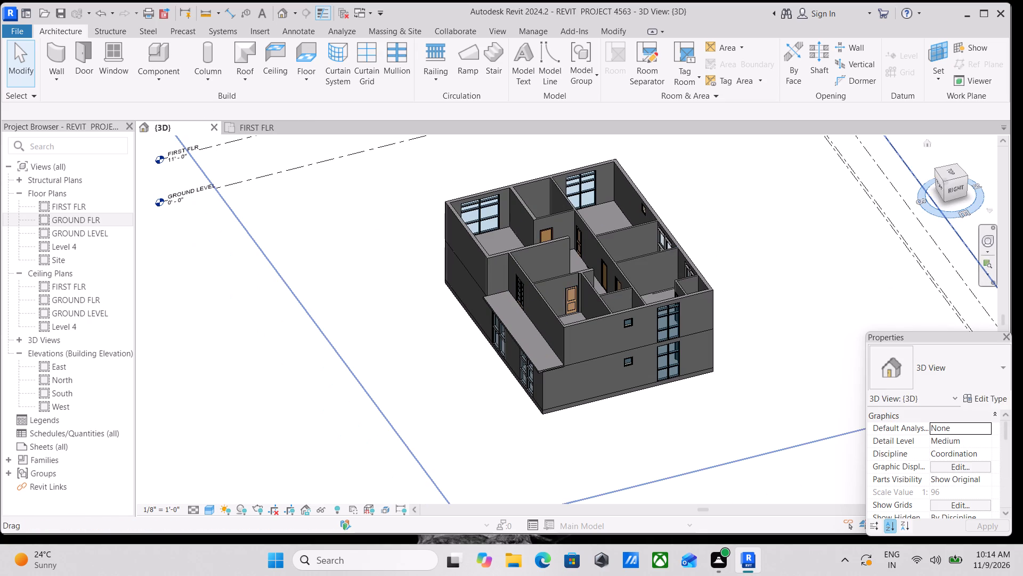
pyautogui.scroll(-2, 947, 215)
pyautogui.keyDown('shift'); pyautogui.moveTo(852, 291); pyautogui.dragTo(1022, 232, button='middle'); pyautogui.keyUp('shift')
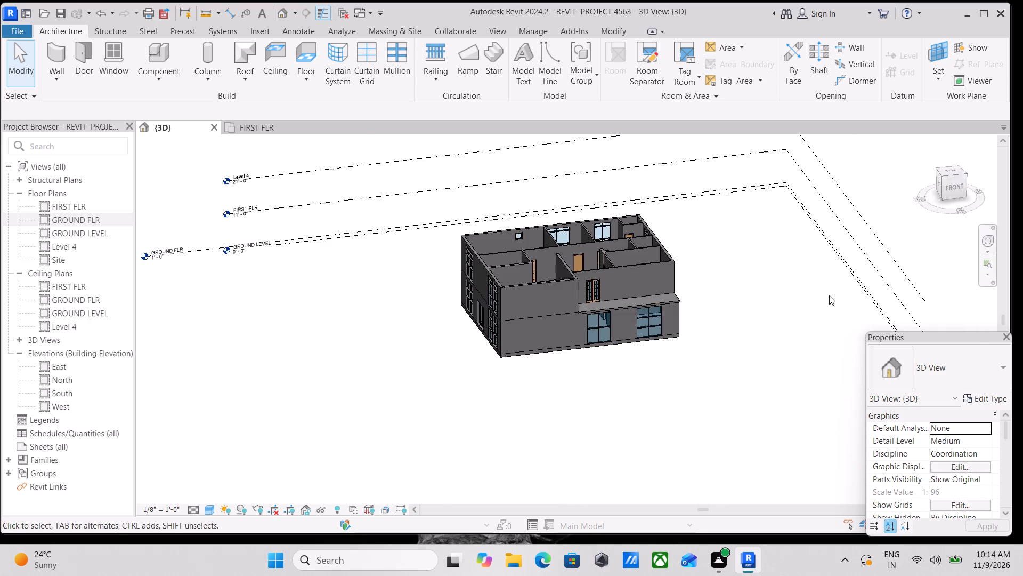
pyautogui.keyDown('shift'); pyautogui.moveTo(826, 295); pyautogui.dragTo(793, 335, button='middle'); pyautogui.keyUp('shift')
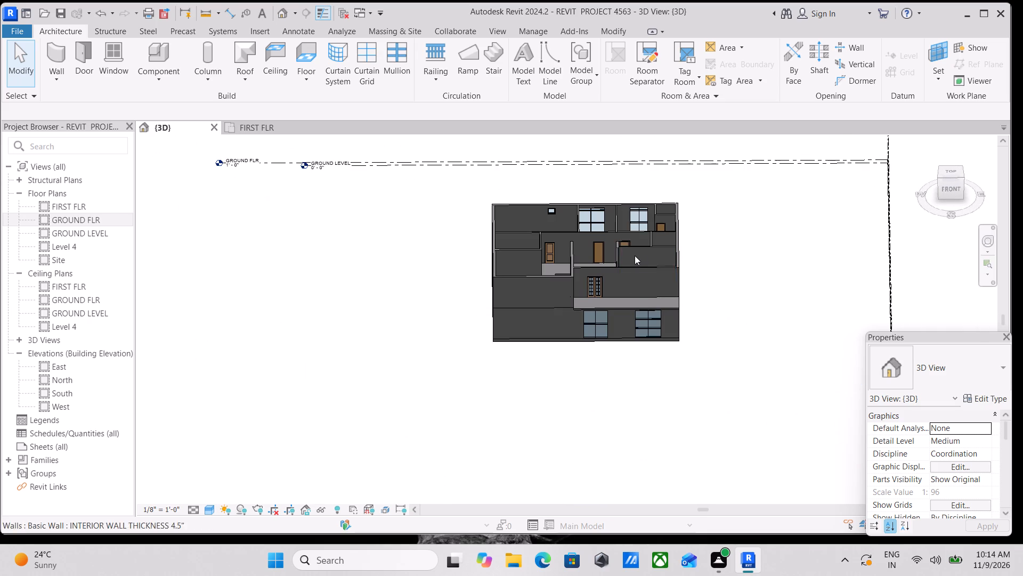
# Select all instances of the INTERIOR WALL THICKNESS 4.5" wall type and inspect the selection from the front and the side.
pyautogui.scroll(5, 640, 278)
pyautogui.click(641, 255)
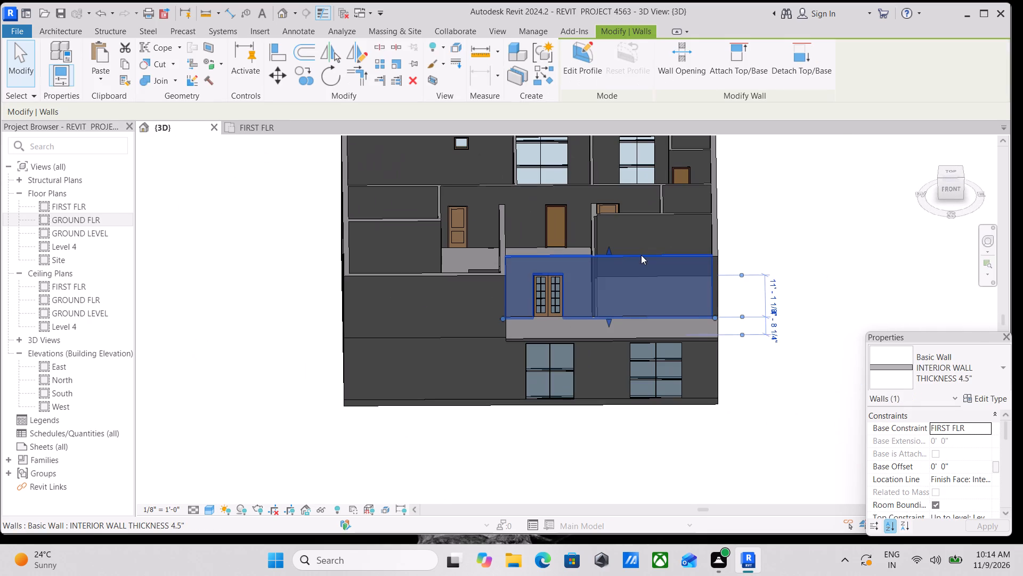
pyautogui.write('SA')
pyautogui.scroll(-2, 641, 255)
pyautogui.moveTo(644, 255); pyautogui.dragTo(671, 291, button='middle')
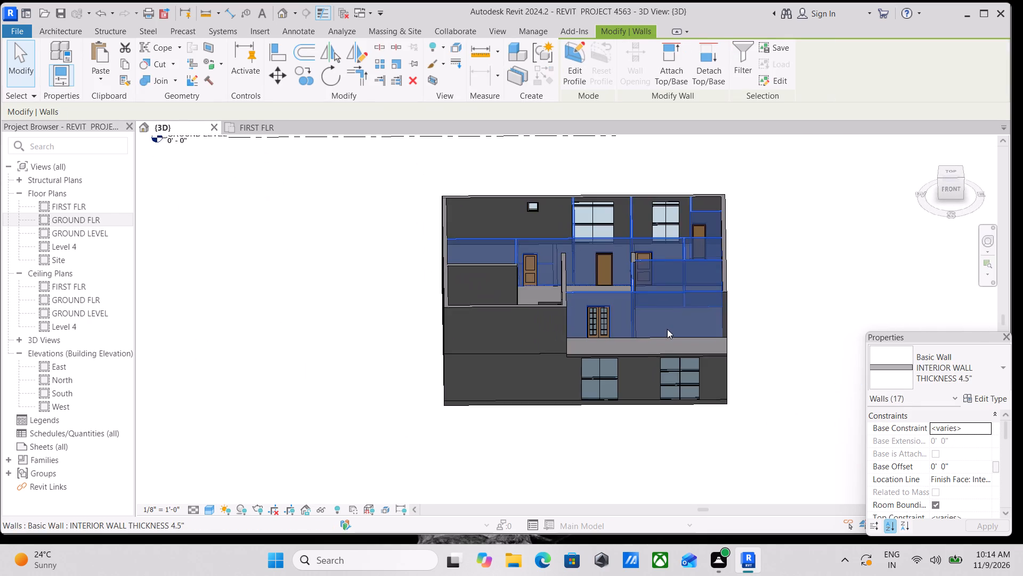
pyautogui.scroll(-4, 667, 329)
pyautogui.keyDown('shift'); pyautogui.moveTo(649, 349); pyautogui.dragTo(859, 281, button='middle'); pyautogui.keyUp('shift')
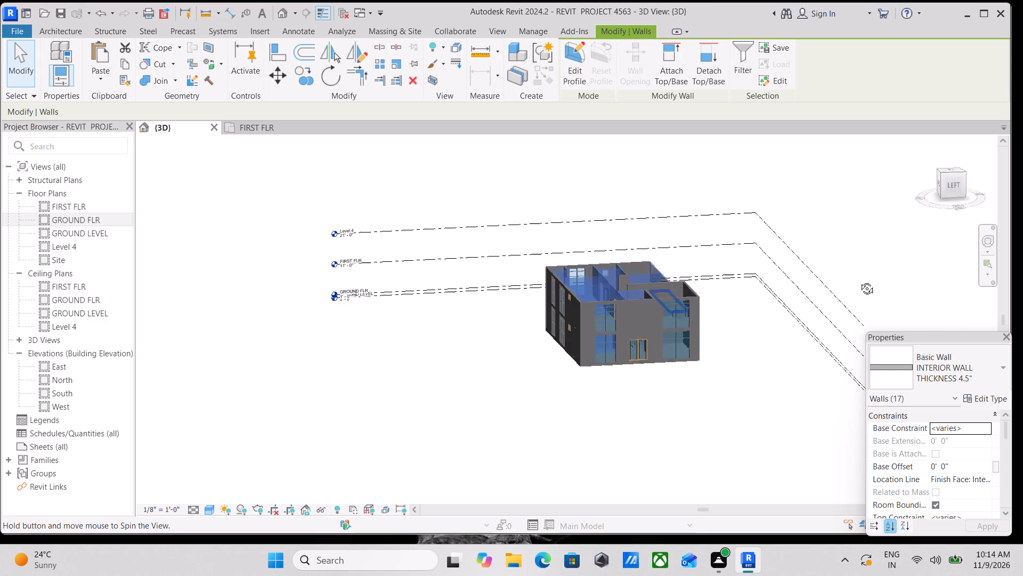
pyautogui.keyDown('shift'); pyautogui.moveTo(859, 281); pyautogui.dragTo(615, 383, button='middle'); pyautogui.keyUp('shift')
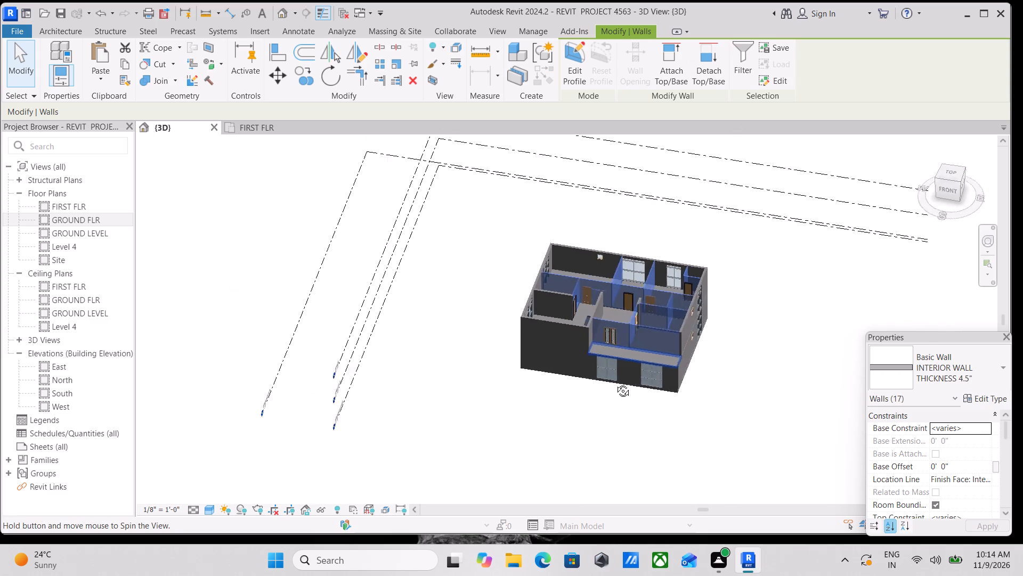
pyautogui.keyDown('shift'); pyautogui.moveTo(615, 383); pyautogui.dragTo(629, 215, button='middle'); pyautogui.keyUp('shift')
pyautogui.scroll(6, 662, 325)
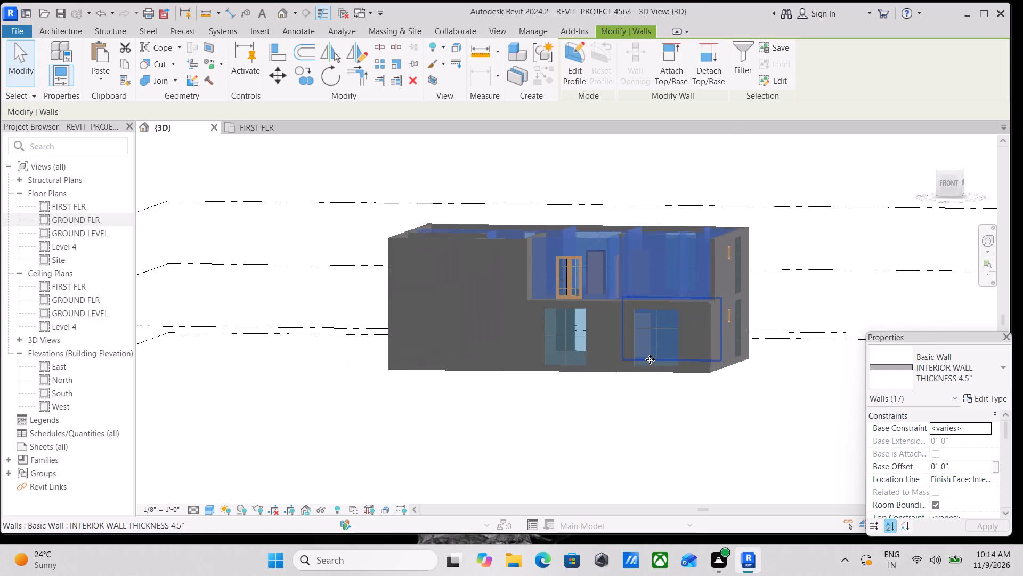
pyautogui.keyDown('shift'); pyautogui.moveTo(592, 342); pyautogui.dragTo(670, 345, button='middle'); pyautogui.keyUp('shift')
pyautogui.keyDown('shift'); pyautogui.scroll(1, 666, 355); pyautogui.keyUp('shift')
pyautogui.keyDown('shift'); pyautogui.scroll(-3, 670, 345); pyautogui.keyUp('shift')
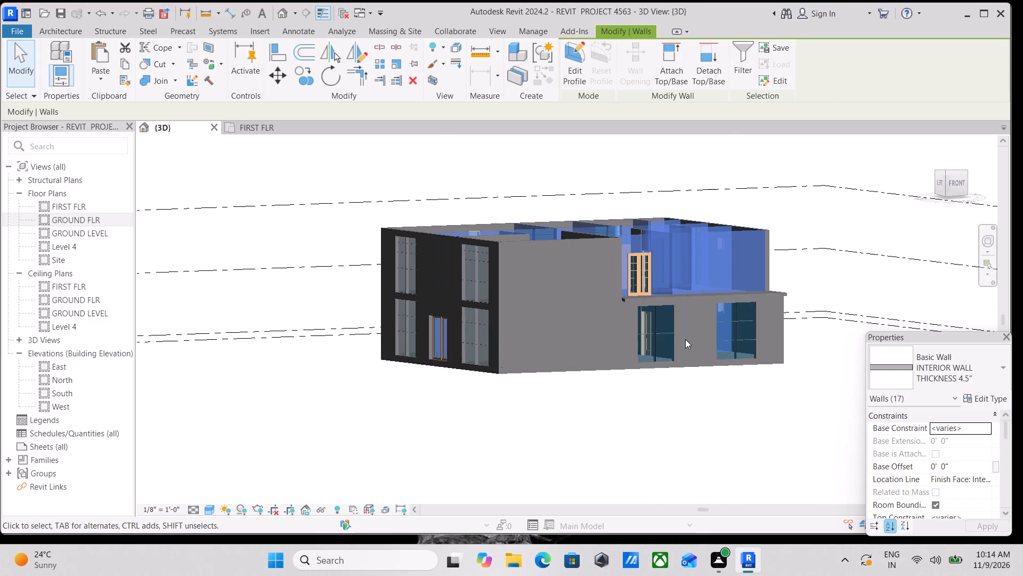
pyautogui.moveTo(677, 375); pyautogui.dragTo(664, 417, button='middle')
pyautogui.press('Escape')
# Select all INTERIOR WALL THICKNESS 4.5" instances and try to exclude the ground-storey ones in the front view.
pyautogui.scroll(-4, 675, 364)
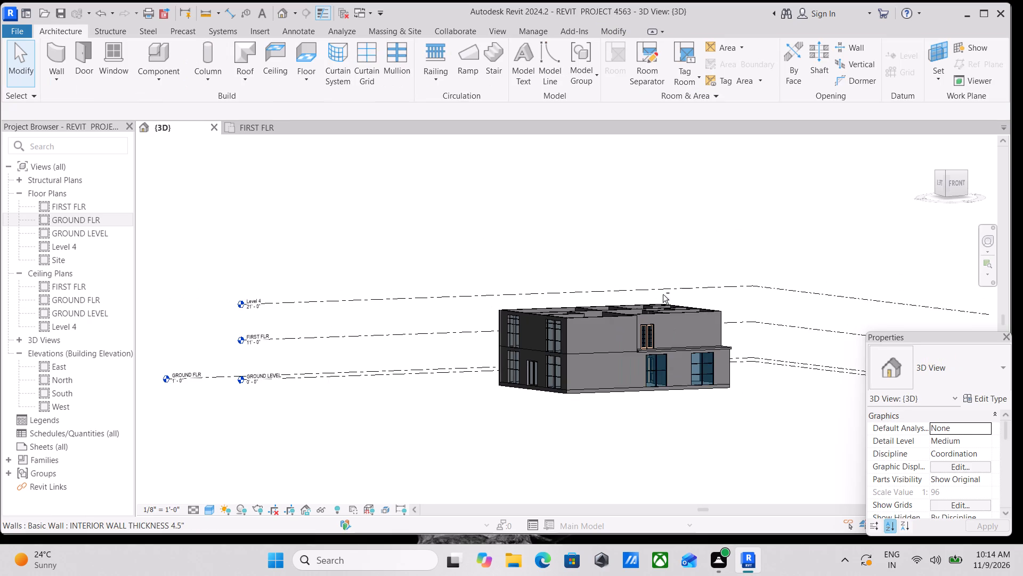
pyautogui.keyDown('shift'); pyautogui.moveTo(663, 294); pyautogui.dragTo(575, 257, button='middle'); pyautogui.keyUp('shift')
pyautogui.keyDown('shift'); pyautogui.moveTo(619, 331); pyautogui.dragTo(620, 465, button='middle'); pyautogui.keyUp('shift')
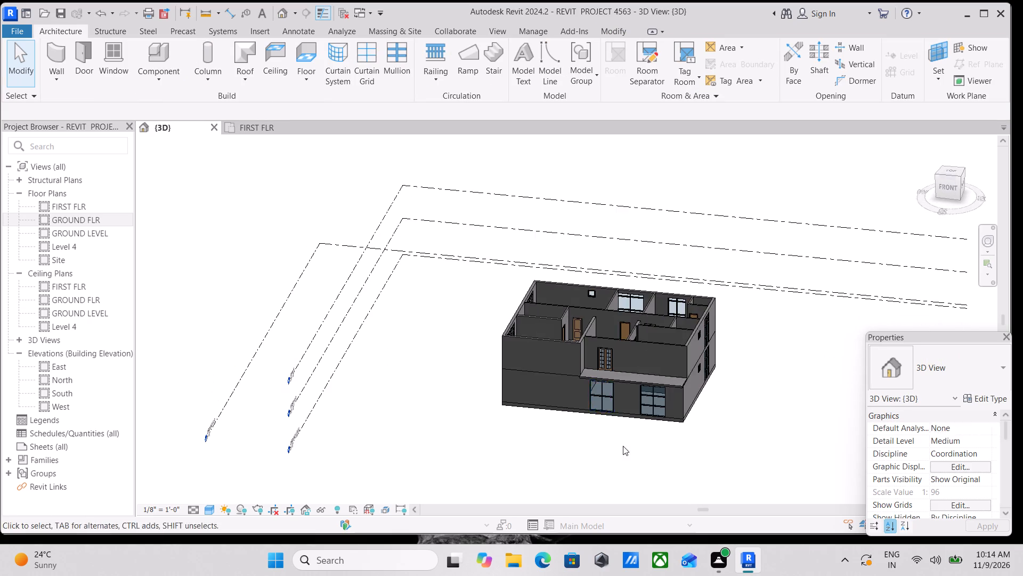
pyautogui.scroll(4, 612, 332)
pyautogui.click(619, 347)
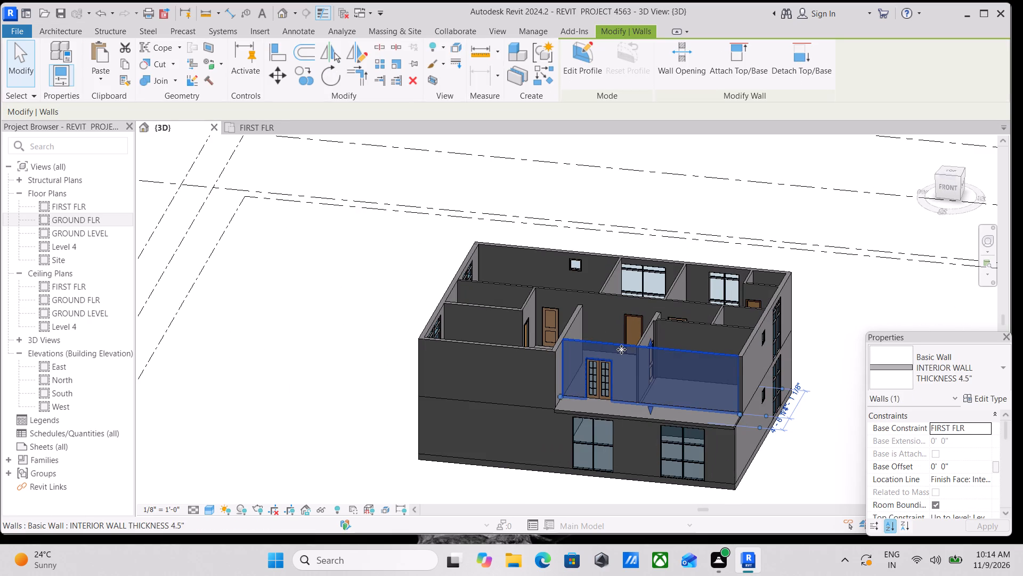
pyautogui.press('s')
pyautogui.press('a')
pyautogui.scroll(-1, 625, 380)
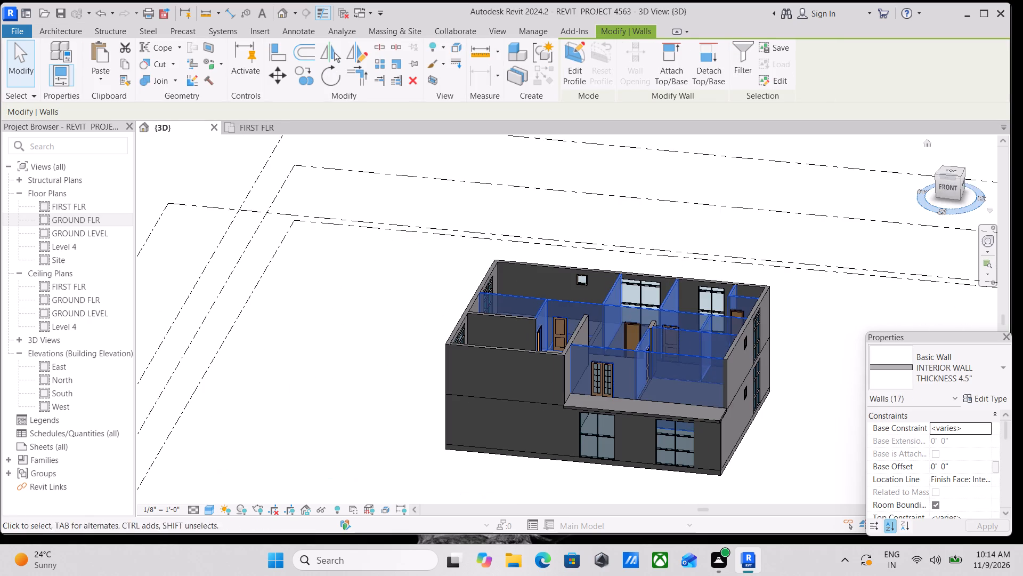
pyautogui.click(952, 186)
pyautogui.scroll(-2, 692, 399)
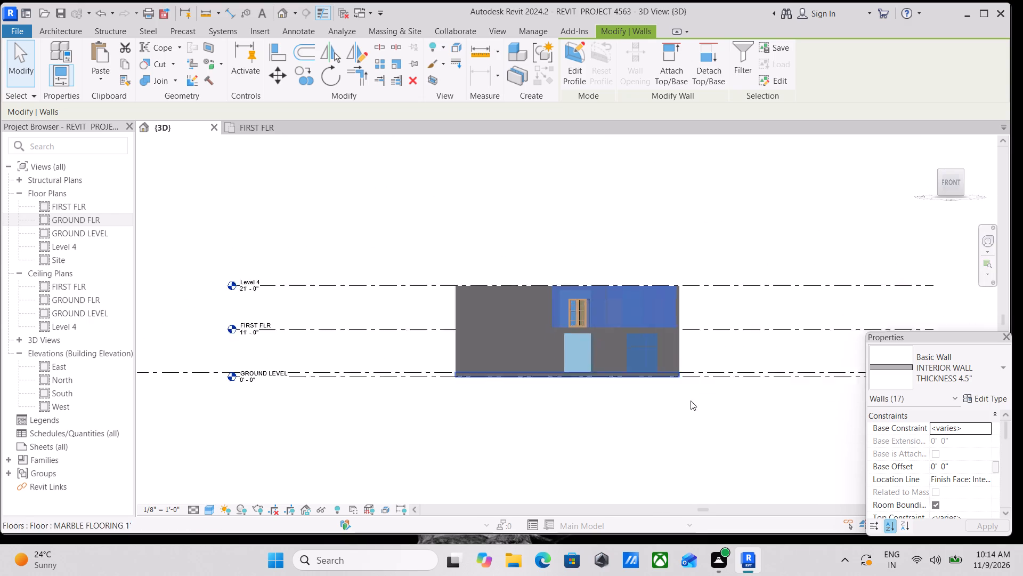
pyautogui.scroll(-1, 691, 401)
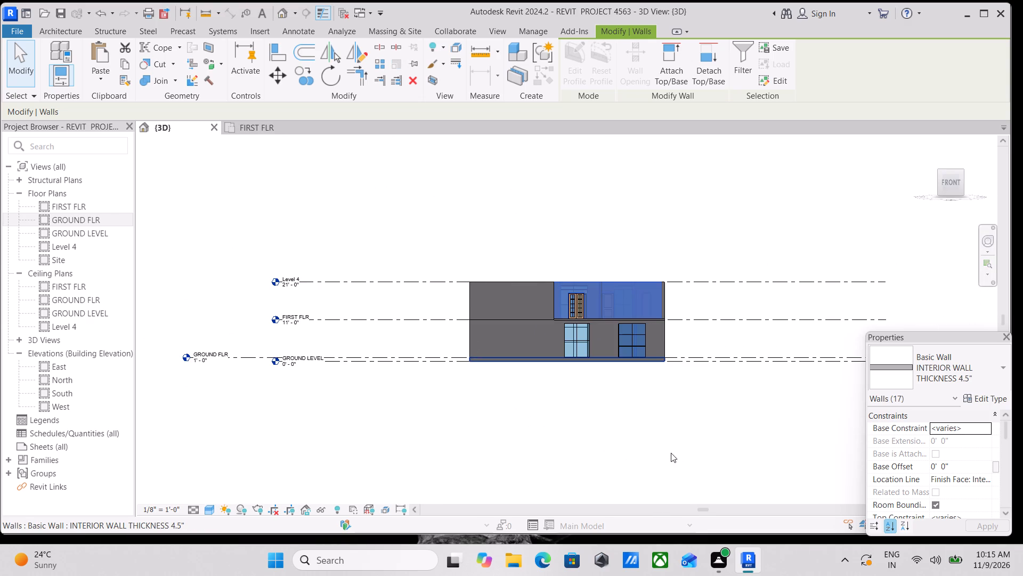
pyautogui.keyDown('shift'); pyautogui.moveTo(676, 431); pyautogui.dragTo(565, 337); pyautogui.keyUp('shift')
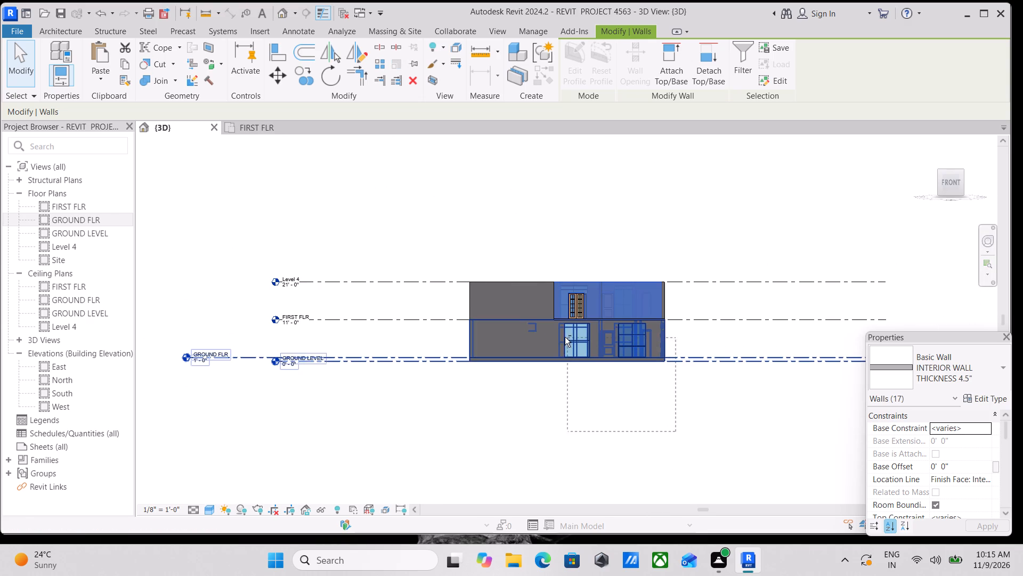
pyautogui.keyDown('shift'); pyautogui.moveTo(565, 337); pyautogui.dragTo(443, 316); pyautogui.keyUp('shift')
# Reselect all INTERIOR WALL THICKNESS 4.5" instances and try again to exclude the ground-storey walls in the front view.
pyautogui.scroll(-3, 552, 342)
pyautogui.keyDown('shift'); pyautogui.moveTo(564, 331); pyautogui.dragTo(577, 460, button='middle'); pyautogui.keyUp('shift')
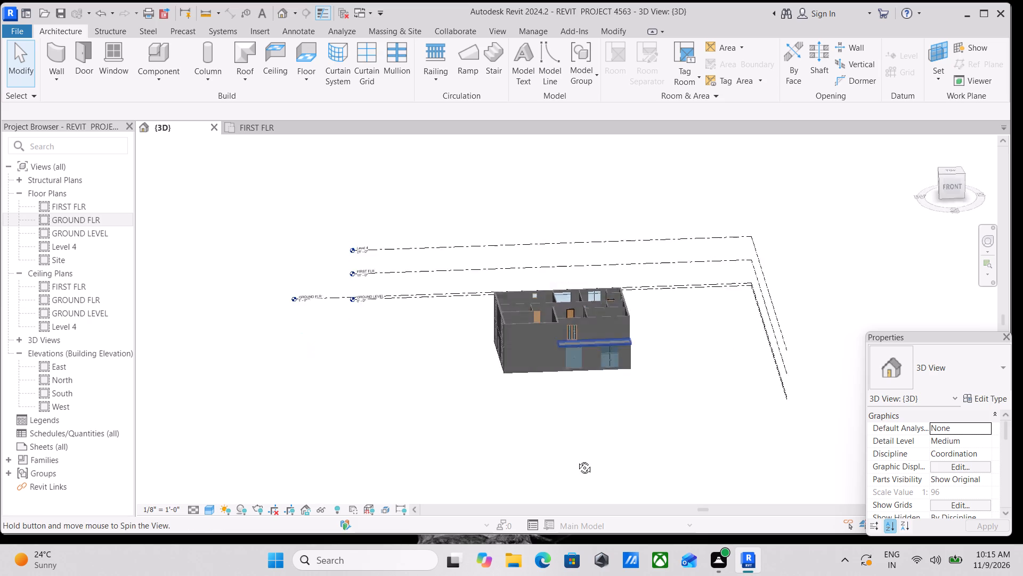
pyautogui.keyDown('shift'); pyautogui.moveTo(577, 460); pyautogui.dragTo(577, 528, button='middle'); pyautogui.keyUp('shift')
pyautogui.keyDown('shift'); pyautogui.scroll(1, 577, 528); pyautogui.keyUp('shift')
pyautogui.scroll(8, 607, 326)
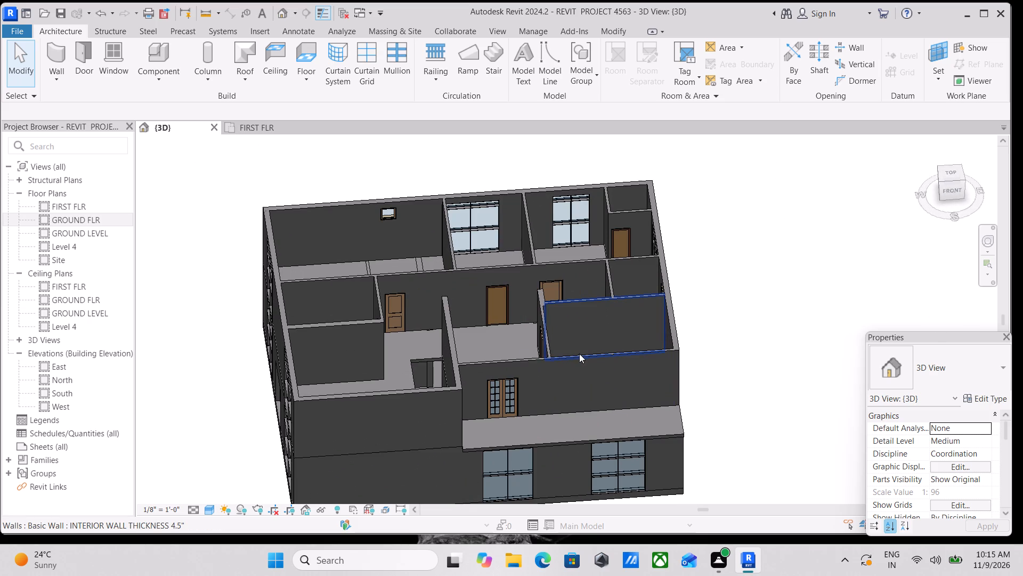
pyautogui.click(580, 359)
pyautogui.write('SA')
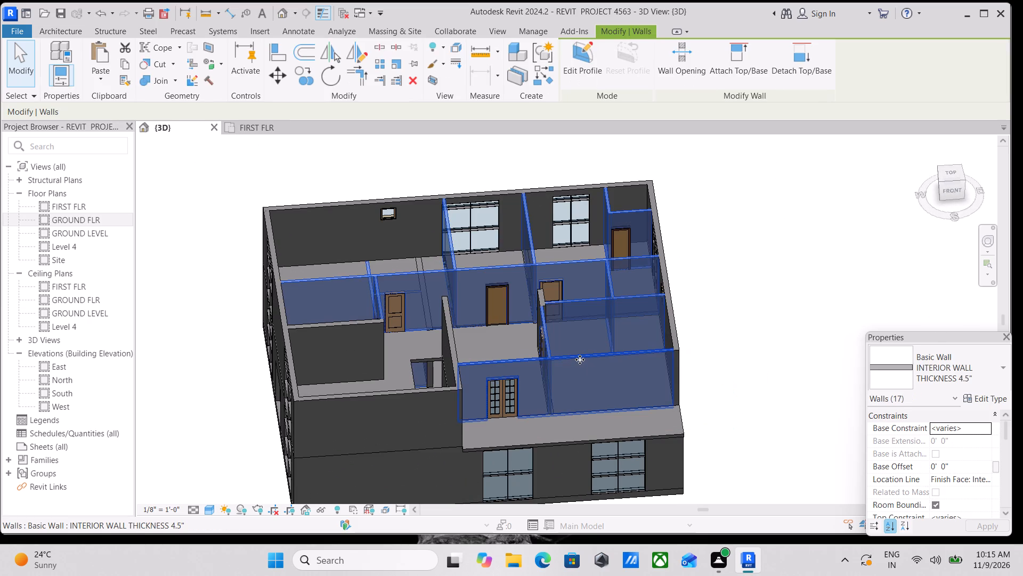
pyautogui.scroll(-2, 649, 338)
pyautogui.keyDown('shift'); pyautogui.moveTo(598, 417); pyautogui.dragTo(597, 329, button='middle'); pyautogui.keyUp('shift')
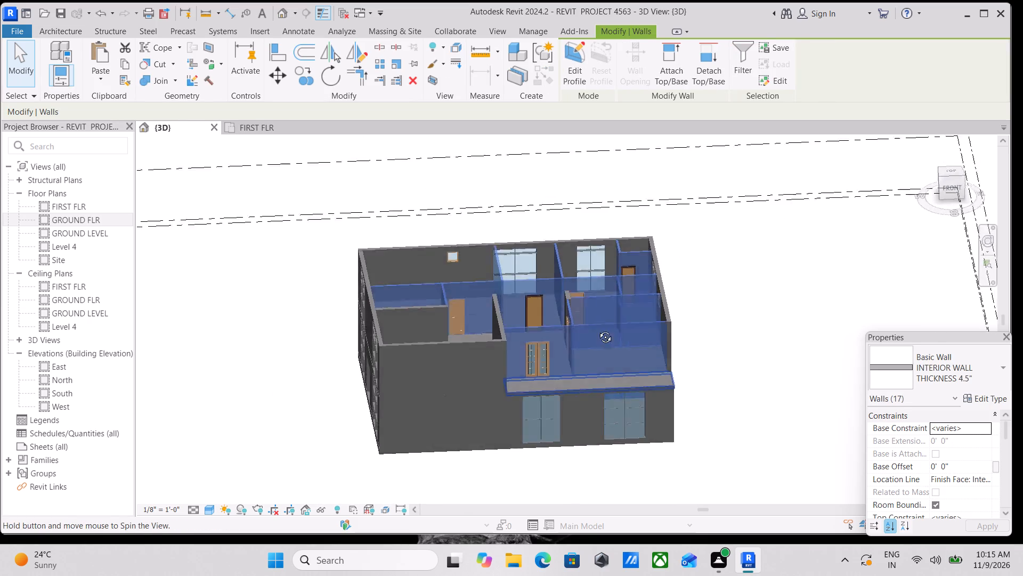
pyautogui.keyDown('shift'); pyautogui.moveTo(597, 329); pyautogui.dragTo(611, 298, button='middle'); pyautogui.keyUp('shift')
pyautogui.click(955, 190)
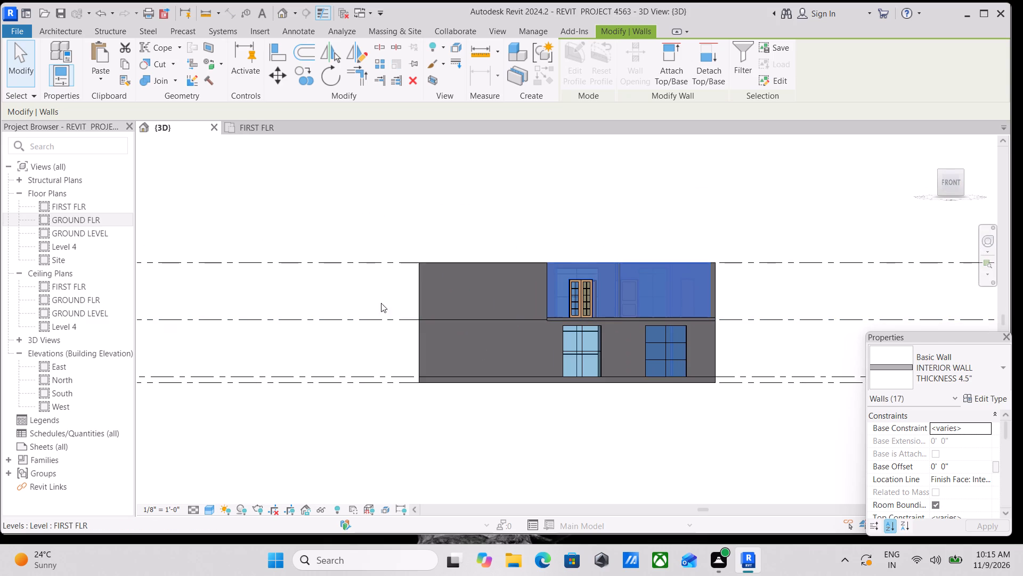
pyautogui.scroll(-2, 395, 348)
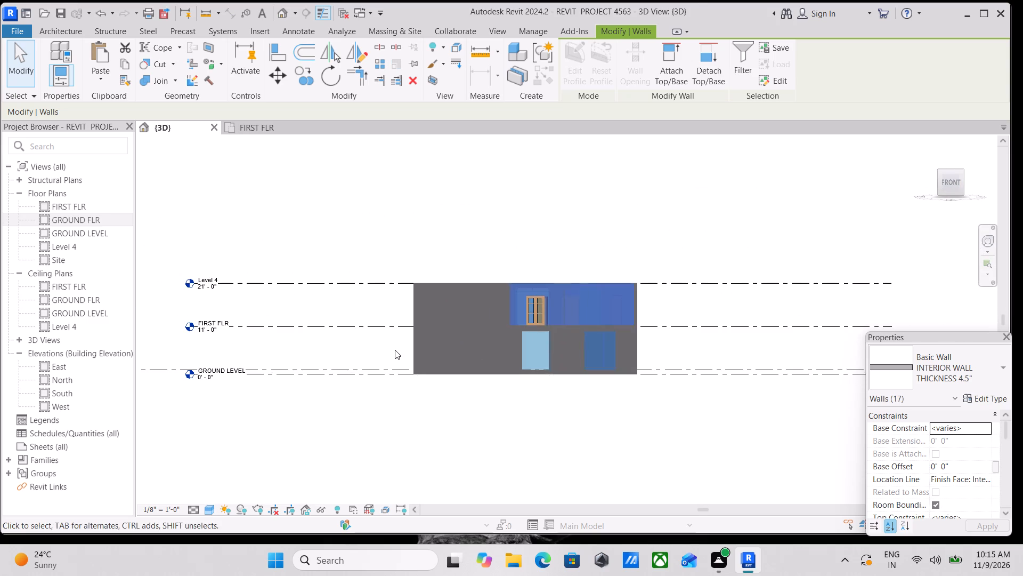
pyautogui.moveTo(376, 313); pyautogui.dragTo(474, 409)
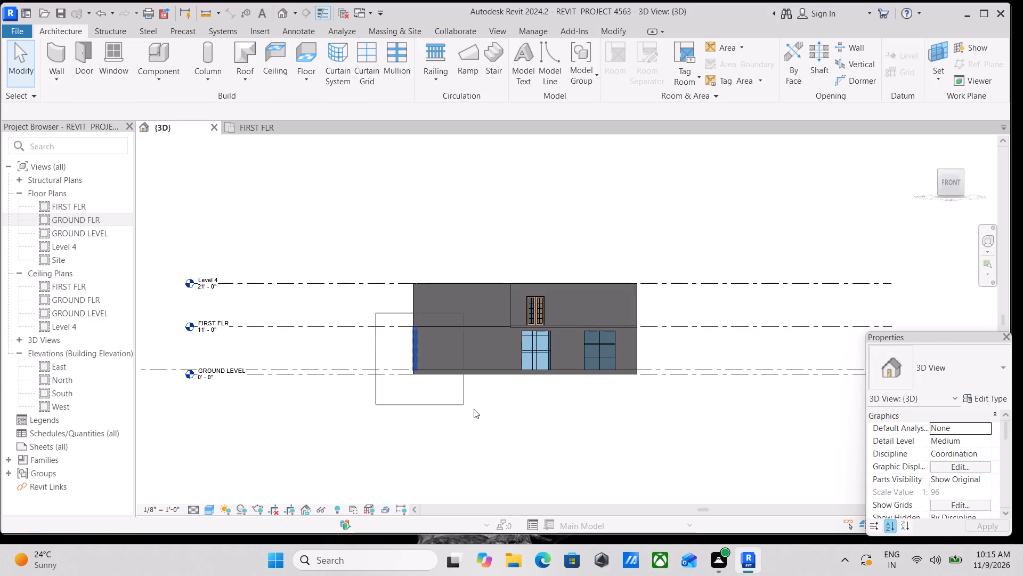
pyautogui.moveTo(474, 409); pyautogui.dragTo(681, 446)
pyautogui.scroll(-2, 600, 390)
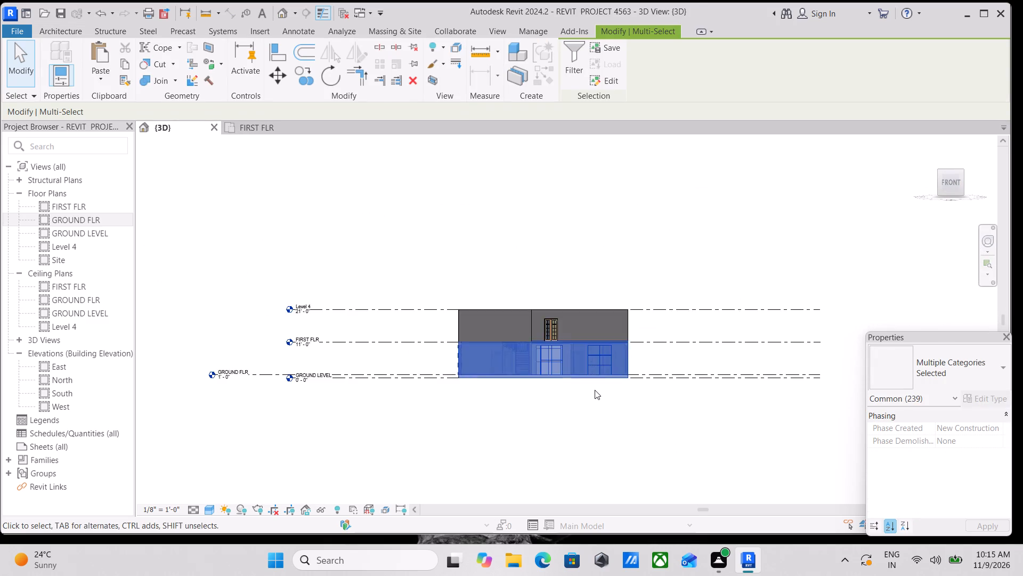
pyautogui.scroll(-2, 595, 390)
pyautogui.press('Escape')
# Examine the first-storey interior walls and room layout from above, including the wall with the double door.
pyautogui.scroll(-1, 592, 388)
pyautogui.moveTo(593, 386); pyautogui.dragTo(744, 556, button='middle')
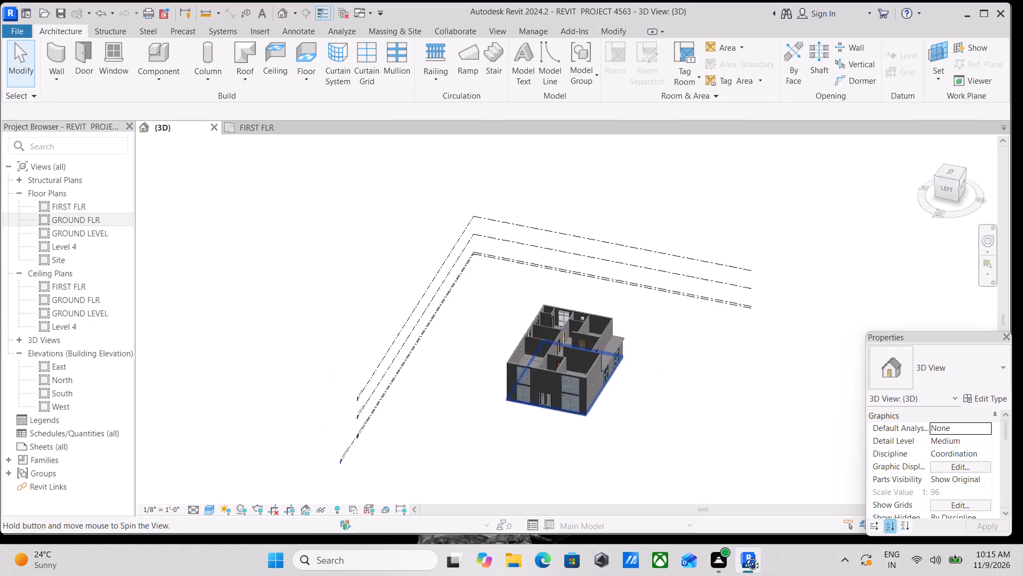
pyautogui.moveTo(744, 556); pyautogui.dragTo(746, 557, button='middle')
pyautogui.scroll(11, 624, 342)
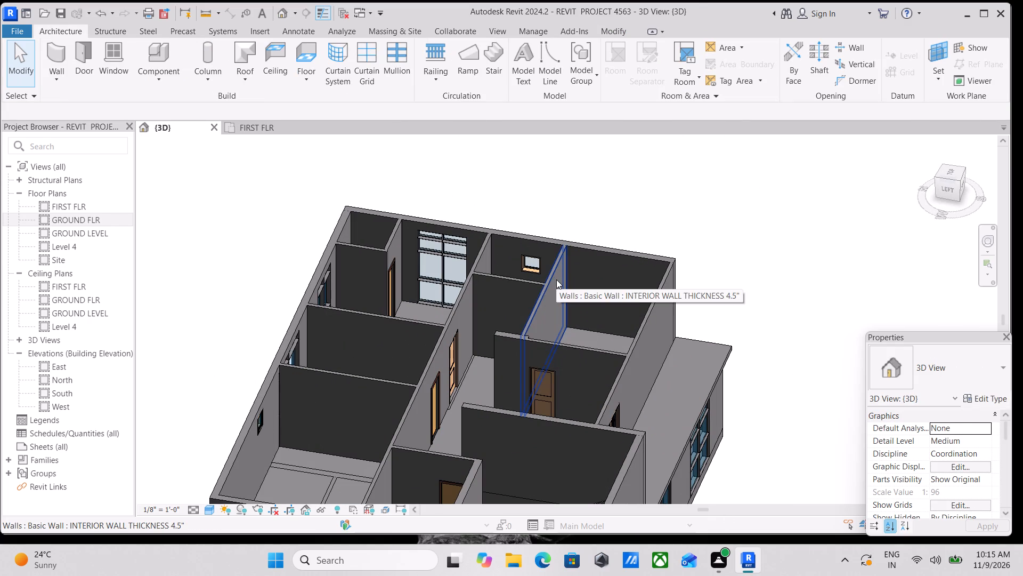
pyautogui.click(556, 279)
pyautogui.press('Escape')
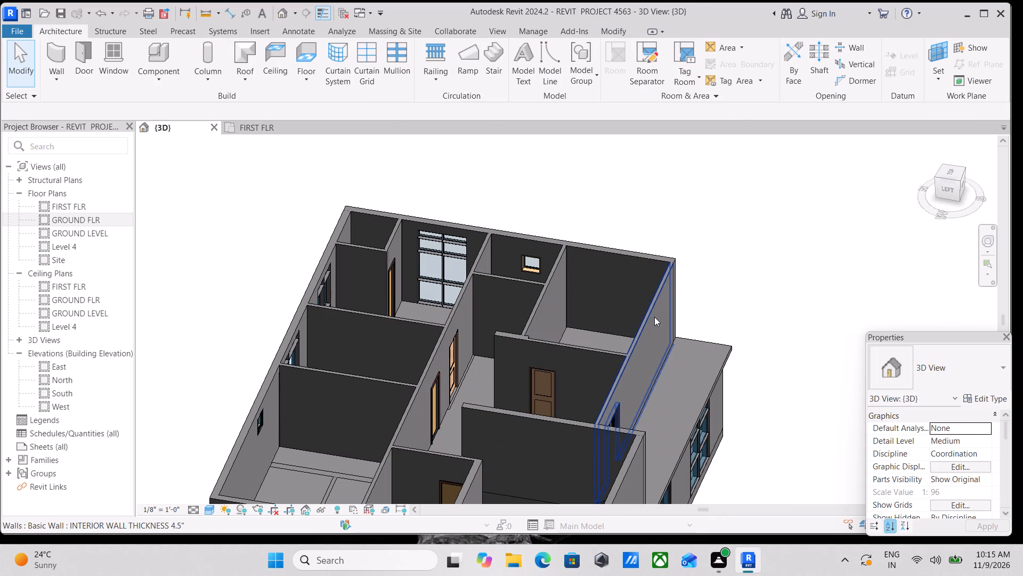
pyautogui.scroll(-3, 660, 313)
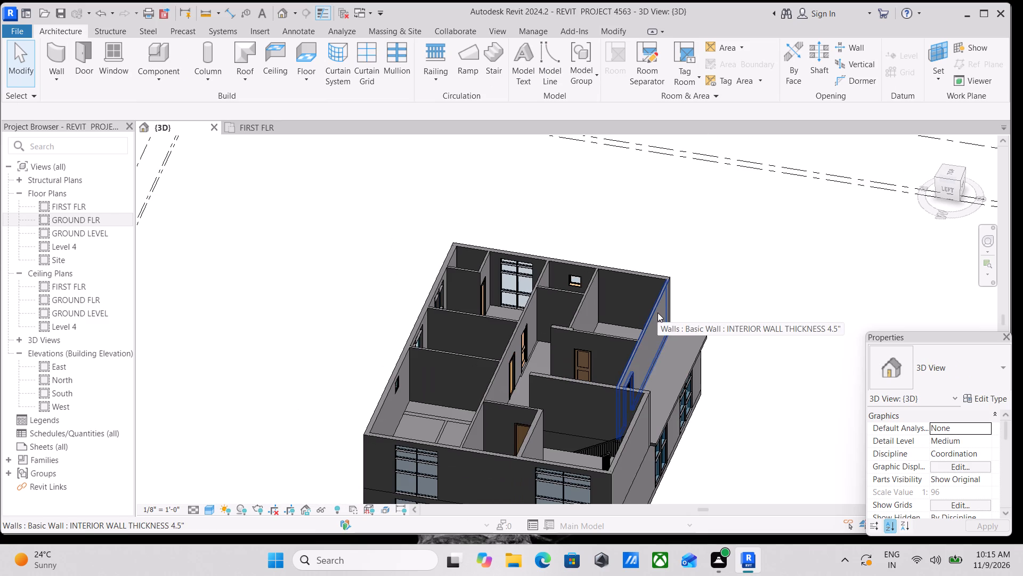
pyautogui.scroll(-3, 825, 409)
pyautogui.scroll(-4, 713, 323)
pyautogui.press('Escape')
pyautogui.moveTo(695, 302); pyautogui.dragTo(665, 281, button='middle')
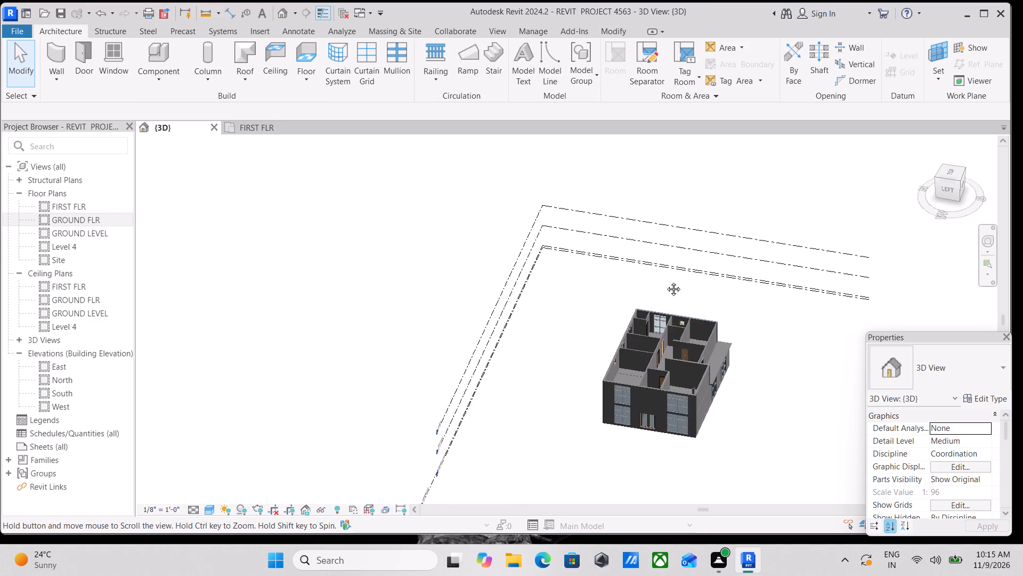
# Reset the temporary hide/isolate in the FIRST FLR plan to bring back the reference image.
pyautogui.moveTo(665, 281); pyautogui.dragTo(518, 226, button='middle')
pyautogui.click(255, 128)
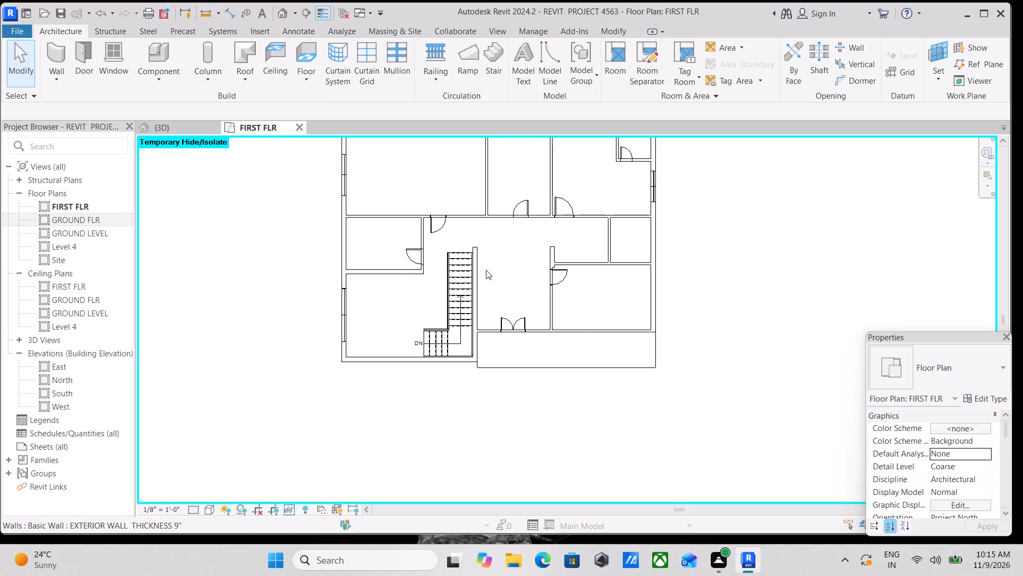
pyautogui.moveTo(486, 270); pyautogui.dragTo(481, 315, button='middle')
pyautogui.write('HR')
pyautogui.scroll(2, 498, 315)
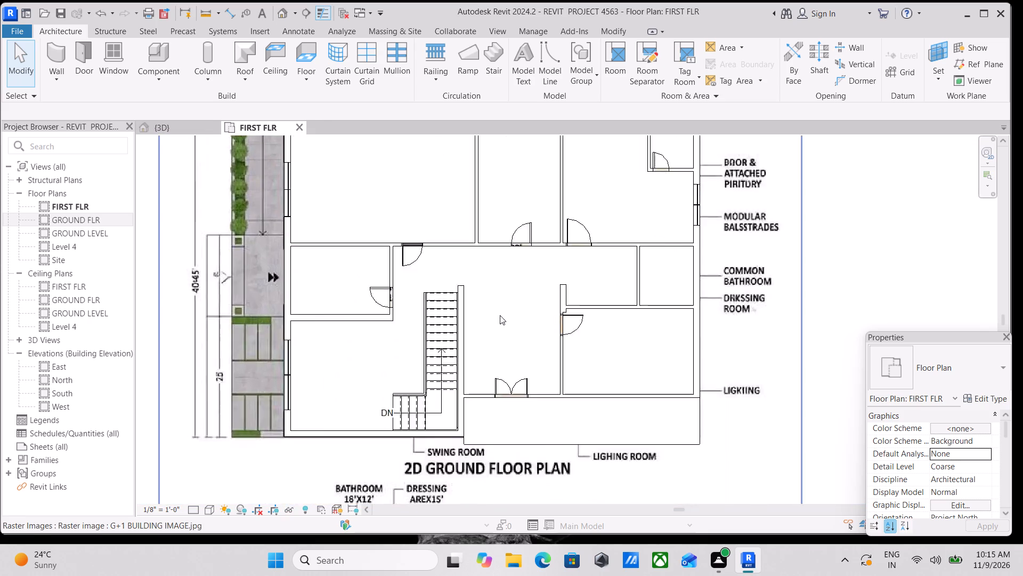
# Examine the 2D terrace plan on the reference image, including the roof garden, utility area, staircase and pergola seating.
pyautogui.scroll(-2, 501, 317)
pyautogui.moveTo(504, 311); pyautogui.dragTo(523, 102, button='middle')
pyautogui.scroll(4, 568, 389)
pyautogui.moveTo(649, 369); pyautogui.dragTo(571, 372, button='middle')
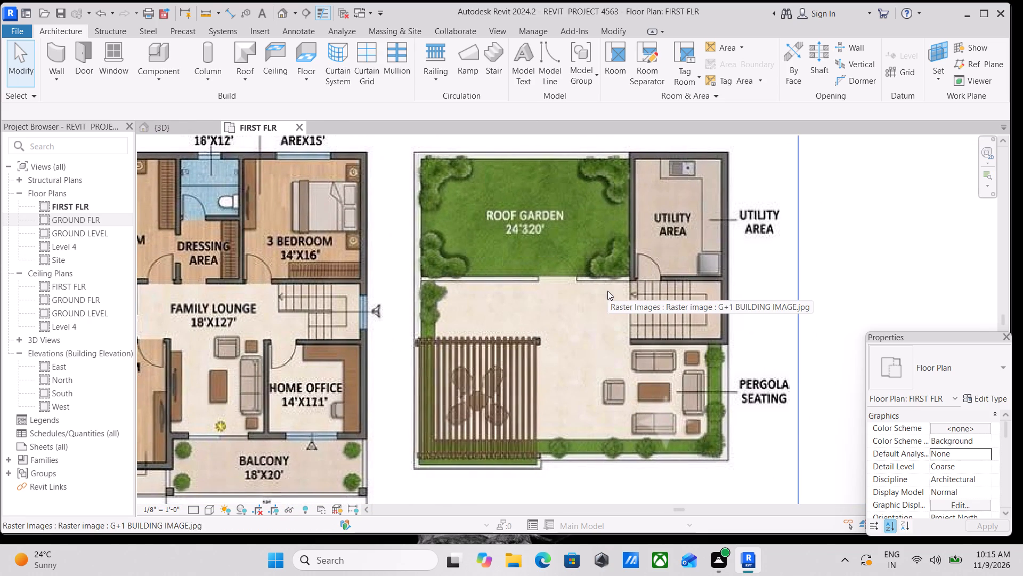
pyautogui.scroll(-3, 675, 316)
pyautogui.scroll(1, 685, 318)
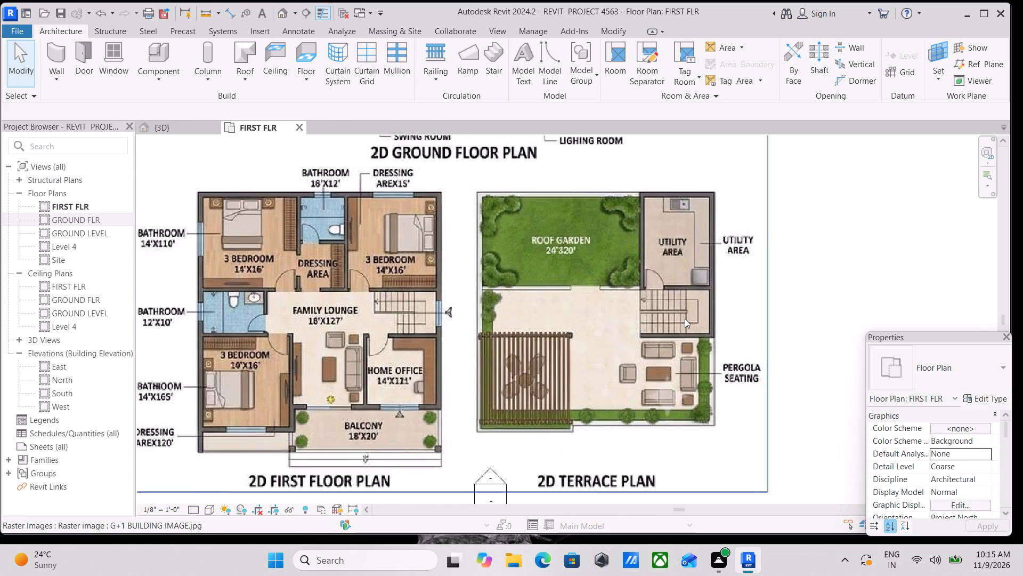
pyautogui.scroll(2, 685, 318)
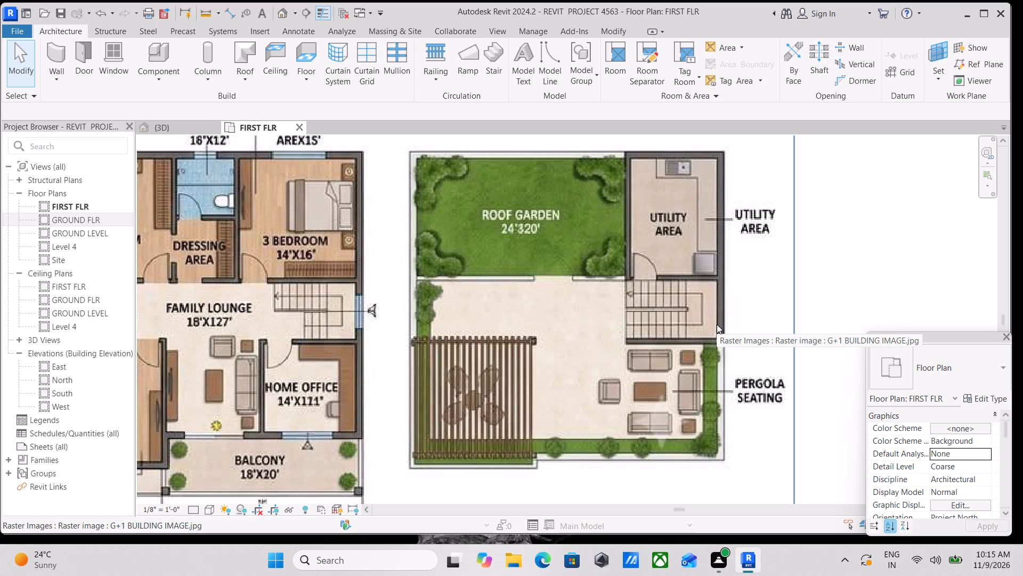
pyautogui.scroll(-3, 640, 421)
pyautogui.moveTo(653, 416); pyautogui.dragTo(695, 398, button='middle')
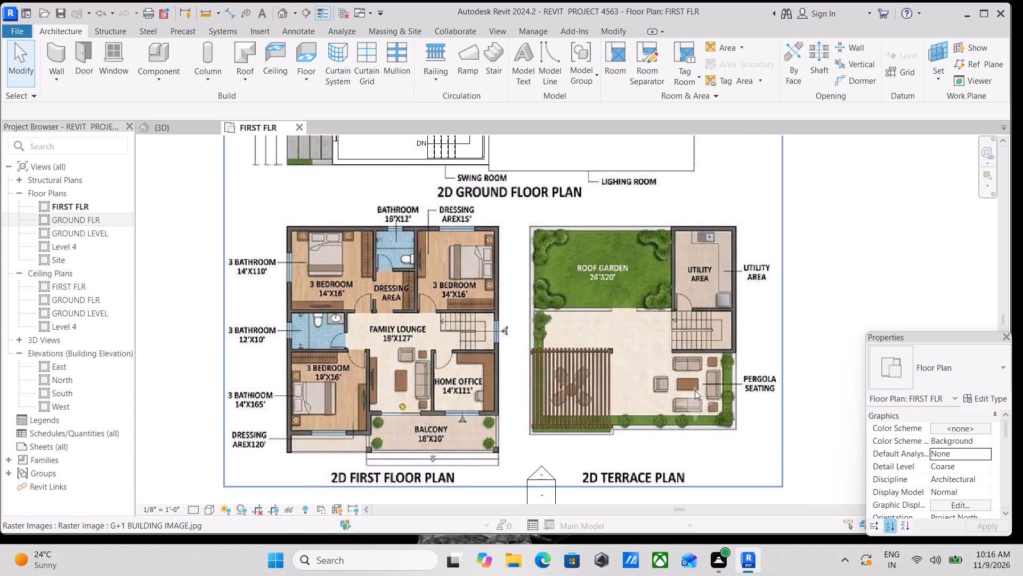
pyautogui.scroll(-1, 712, 340)
pyautogui.scroll(1, 712, 340)
pyautogui.scroll(-1, 711, 342)
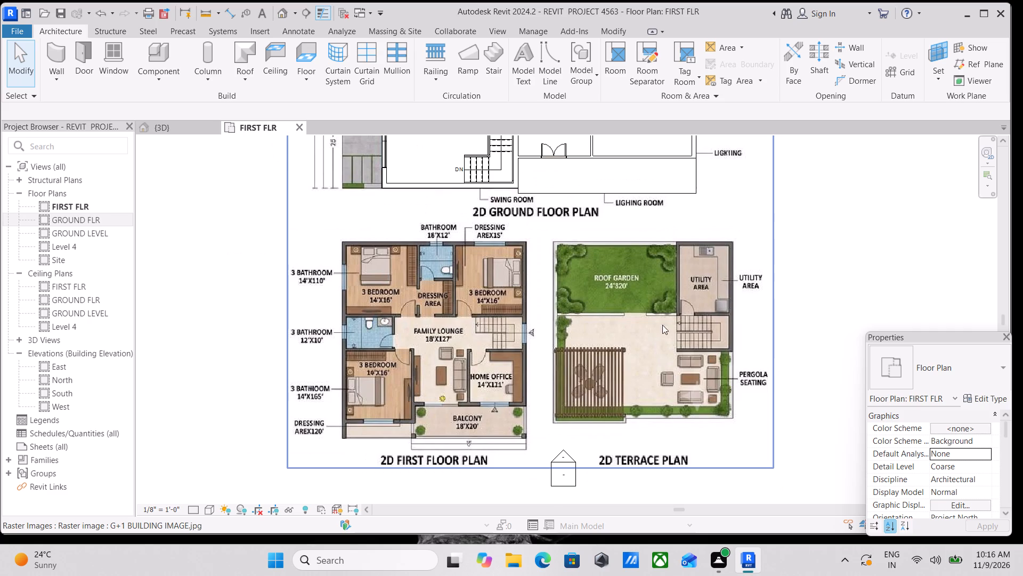
# Return to the 3D view and examine the first-storey perimeter walls, staircase and balcony slab from above.
pyautogui.click(150, 127)
pyautogui.scroll(6, 501, 356)
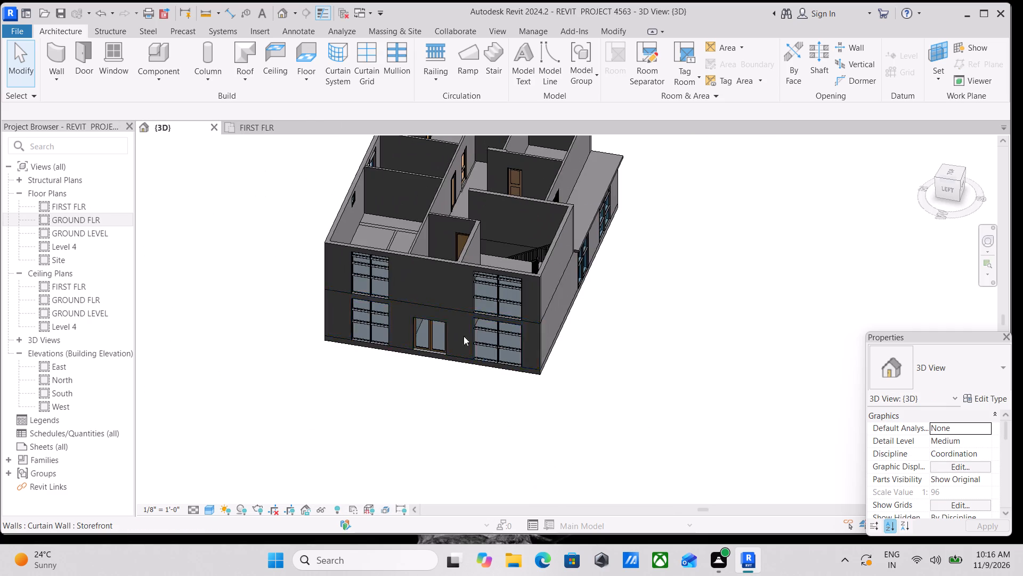
pyautogui.keyDown('shift'); pyautogui.moveTo(464, 342); pyautogui.dragTo(398, 405, button='middle'); pyautogui.keyUp('shift')
pyautogui.keyDown('shift'); pyautogui.moveTo(432, 366); pyautogui.dragTo(428, 421, button='middle'); pyautogui.keyUp('shift')
pyautogui.moveTo(481, 343); pyautogui.dragTo(481, 350, button='middle')
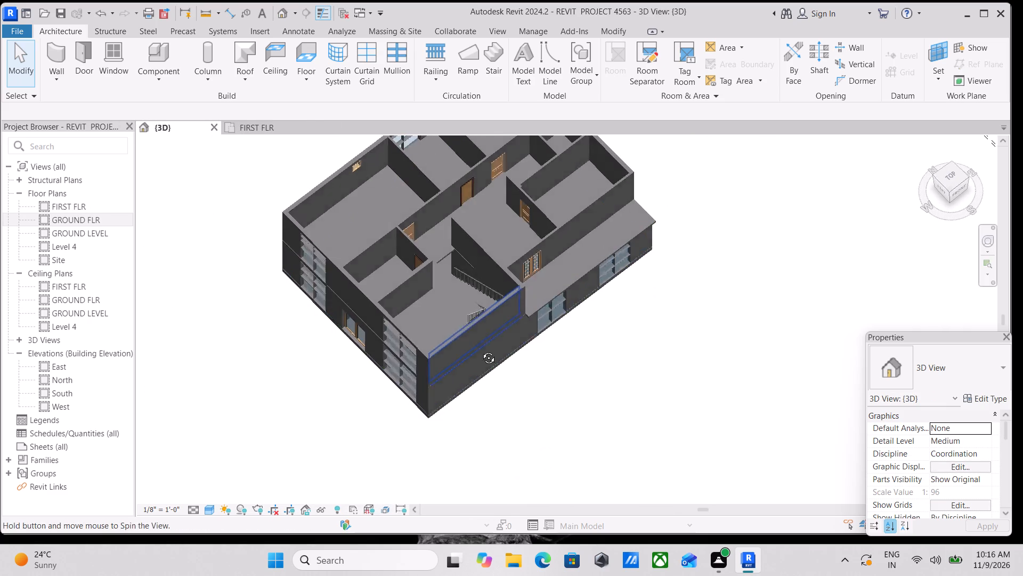
pyautogui.moveTo(481, 350); pyautogui.dragTo(478, 367, button='middle')
pyautogui.scroll(1, 604, 291)
pyautogui.moveTo(604, 291); pyautogui.dragTo(606, 401, button='middle')
pyautogui.scroll(3, 630, 324)
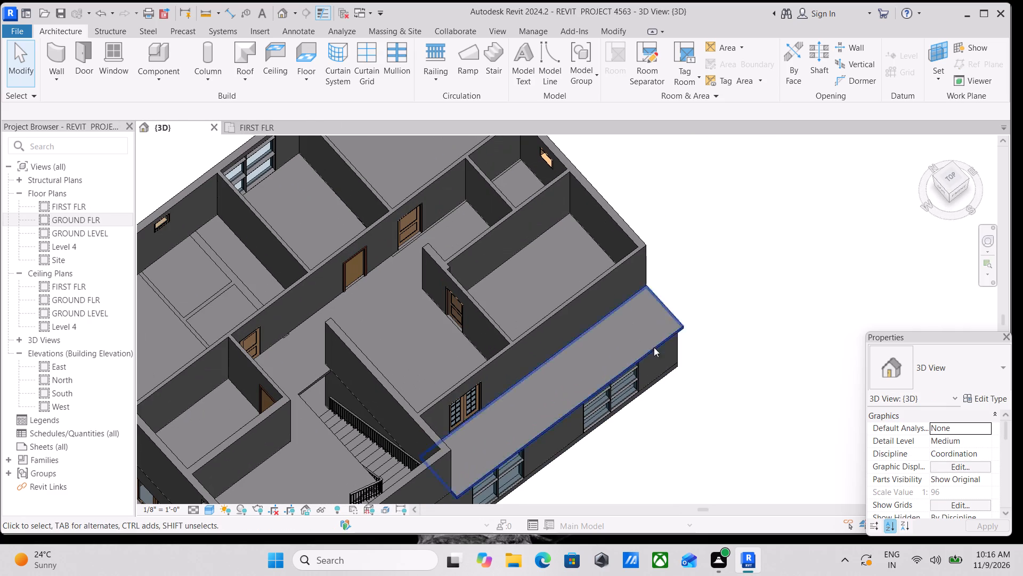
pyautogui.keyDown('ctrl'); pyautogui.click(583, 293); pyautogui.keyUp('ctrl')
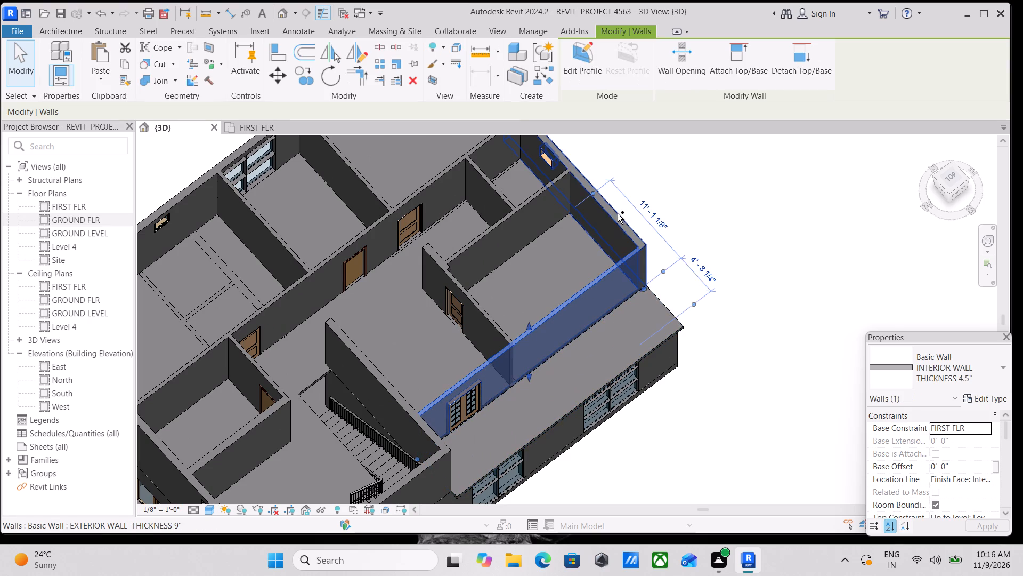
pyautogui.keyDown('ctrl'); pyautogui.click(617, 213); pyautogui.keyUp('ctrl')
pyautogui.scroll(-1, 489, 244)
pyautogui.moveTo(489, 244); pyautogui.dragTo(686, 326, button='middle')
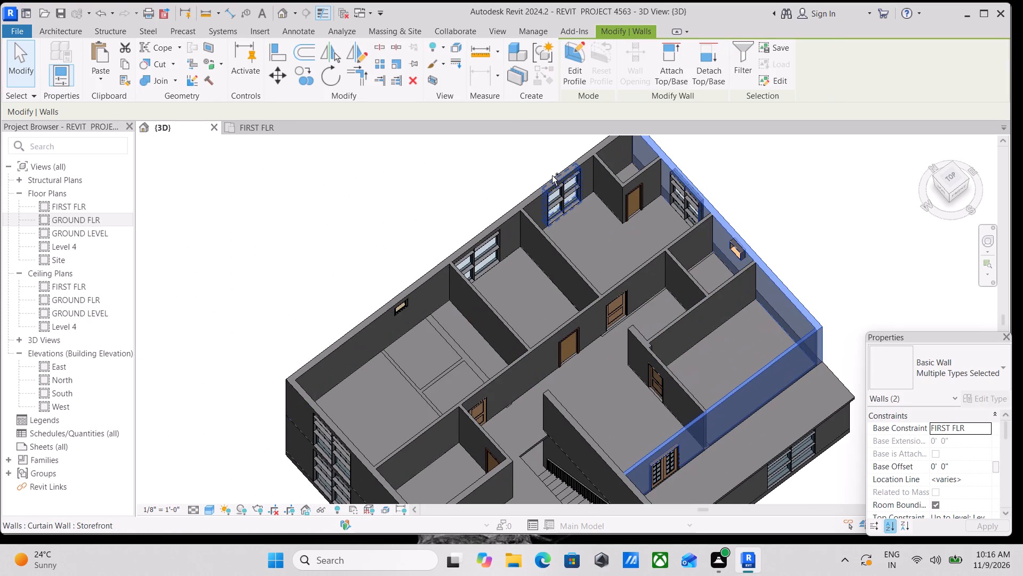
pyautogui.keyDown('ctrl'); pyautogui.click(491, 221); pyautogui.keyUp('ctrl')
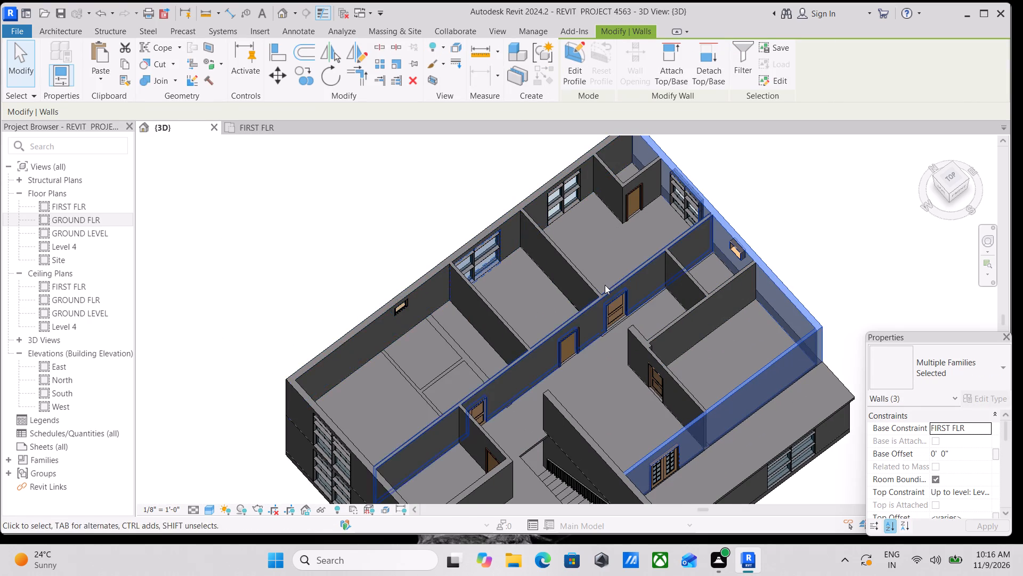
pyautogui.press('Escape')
# Select the six first-storey perimeter walls in 3D, including the double-door wall facing the balcony and the wall beside the staircase.
pyautogui.scroll(-1, 605, 285)
pyautogui.moveTo(604, 285); pyautogui.dragTo(566, 256, button='middle')
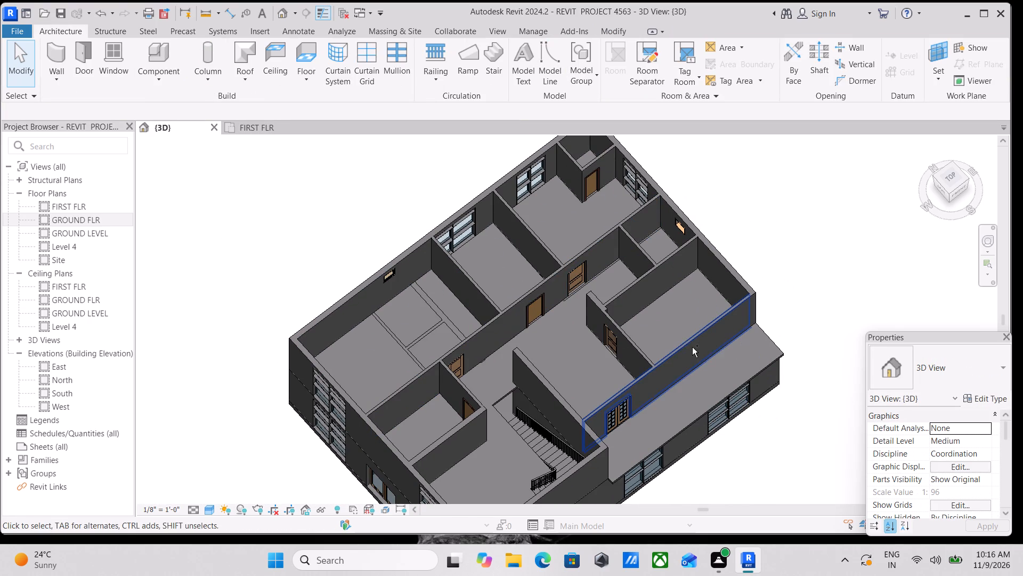
pyautogui.keyDown('ctrl'); pyautogui.click(681, 338); pyautogui.keyUp('ctrl')
pyautogui.keyDown('ctrl'); pyautogui.click(720, 253); pyautogui.keyUp('ctrl')
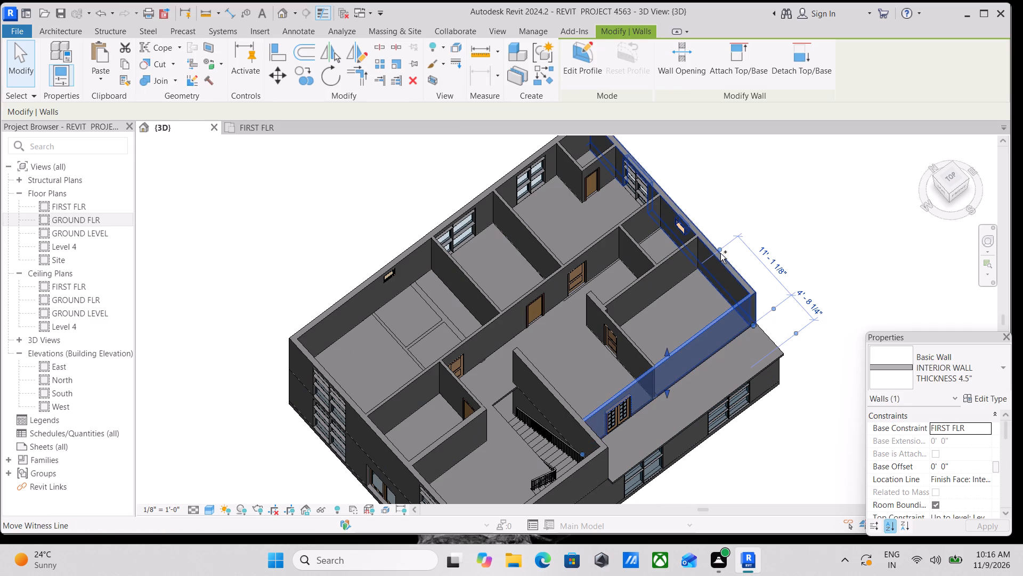
pyautogui.moveTo(634, 291); pyautogui.dragTo(706, 398, button='middle')
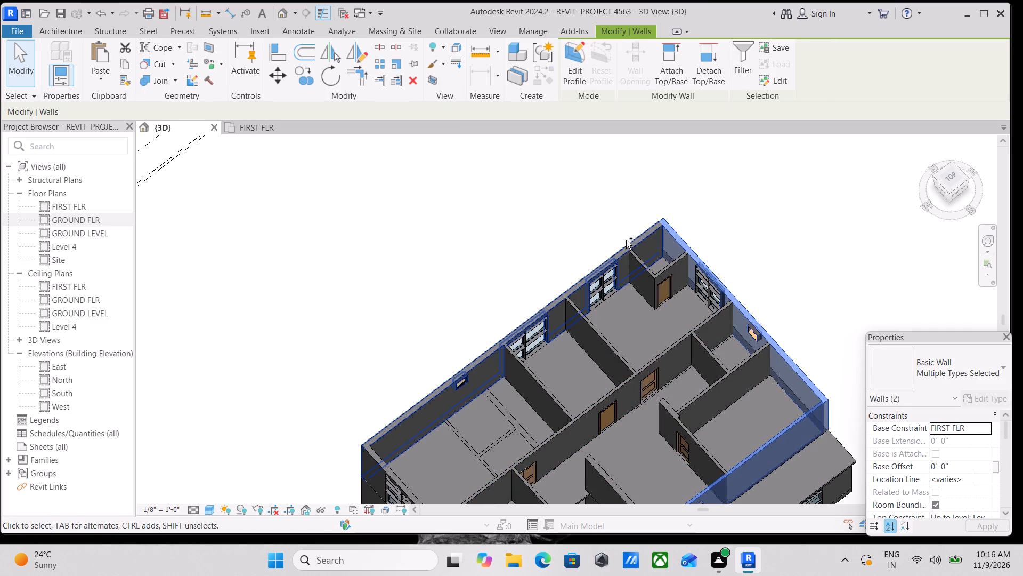
pyautogui.keyDown('ctrl'); pyautogui.click(631, 242); pyautogui.keyUp('ctrl')
pyautogui.moveTo(561, 324); pyautogui.dragTo(635, 212, button='middle')
pyautogui.keyDown('ctrl'); pyautogui.moveTo(534, 308); pyautogui.dragTo(558, 226, button='middle'); pyautogui.keyUp('ctrl')
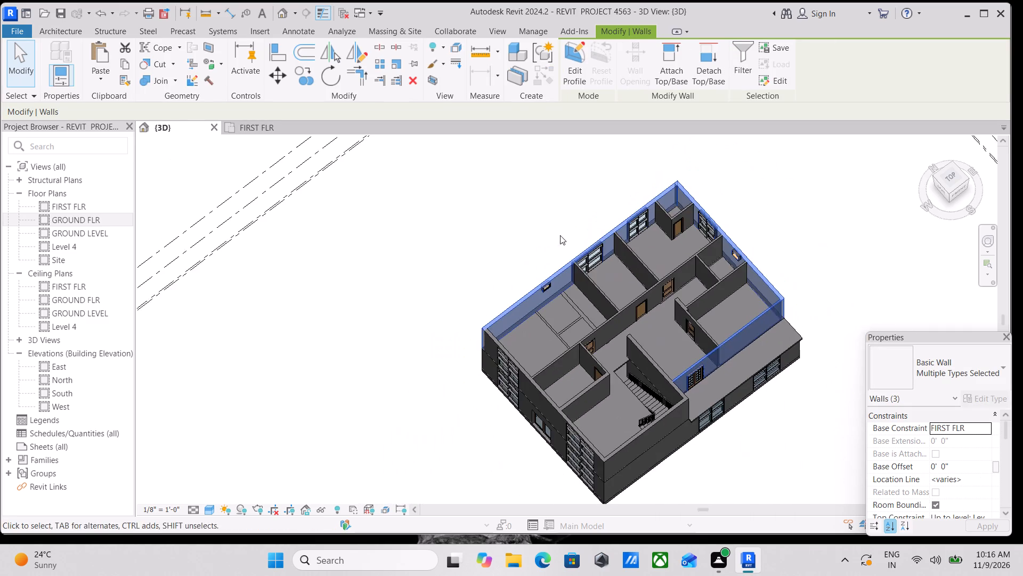
pyautogui.scroll(4, 506, 353)
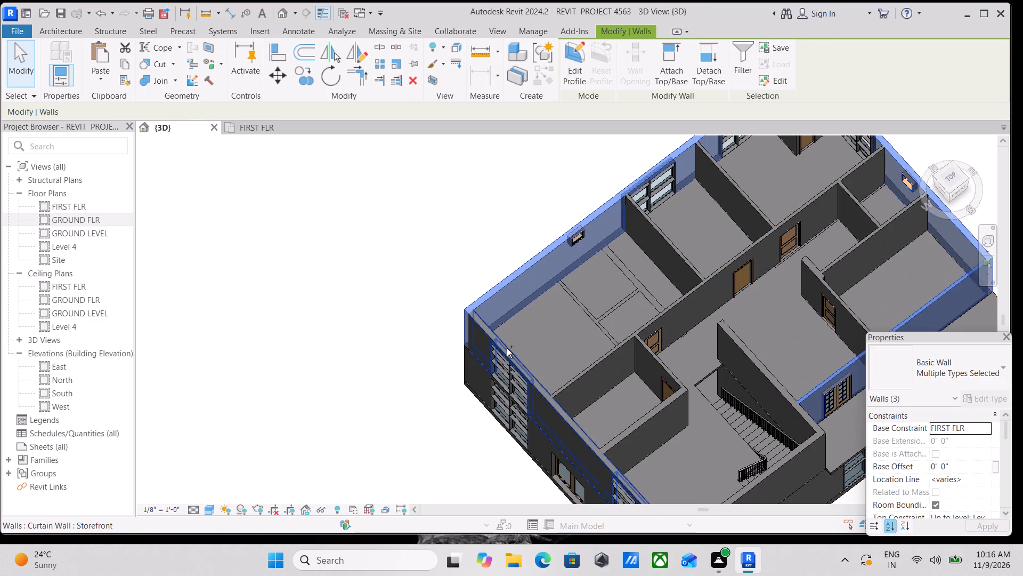
pyautogui.keyDown('ctrl'); pyautogui.click(507, 348); pyautogui.keyUp('ctrl')
pyautogui.scroll(-2, 559, 373)
pyautogui.moveTo(558, 375); pyautogui.dragTo(486, 205, button='middle')
pyautogui.scroll(1, 586, 292)
pyautogui.moveTo(581, 292); pyautogui.dragTo(482, 291, button='middle')
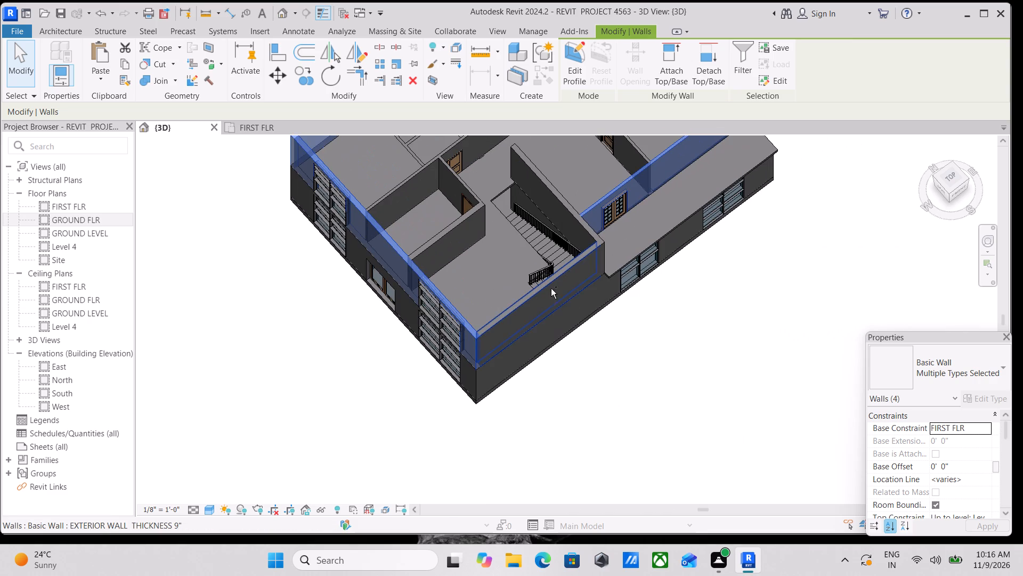
pyautogui.keyDown('ctrl'); pyautogui.click(546, 282); pyautogui.keyUp('ctrl')
pyautogui.moveTo(597, 282); pyautogui.dragTo(543, 367, button='middle')
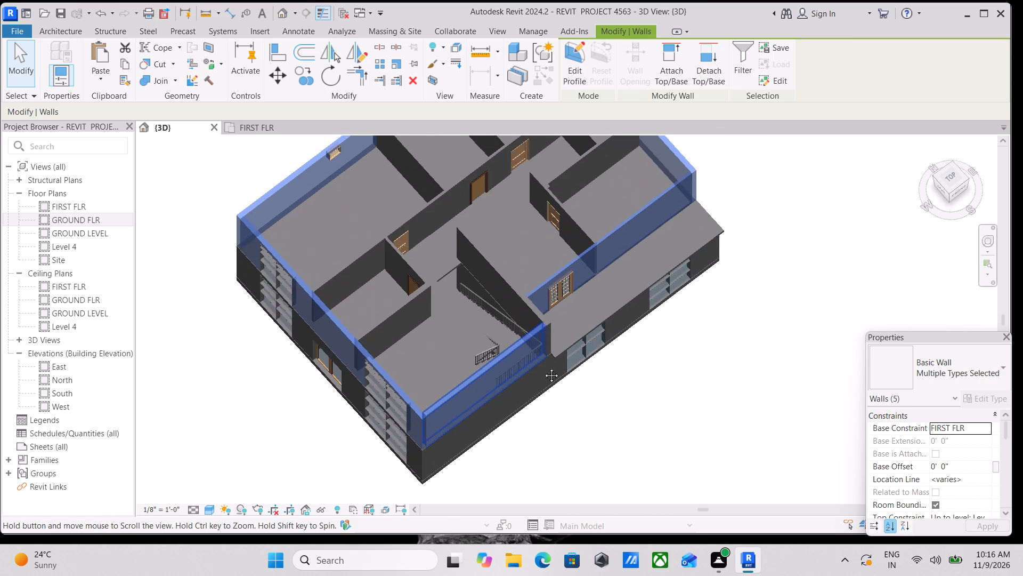
pyautogui.moveTo(543, 367); pyautogui.dragTo(546, 369, button='middle')
pyautogui.keyDown('ctrl'); pyautogui.click(526, 310); pyautogui.keyUp('ctrl')
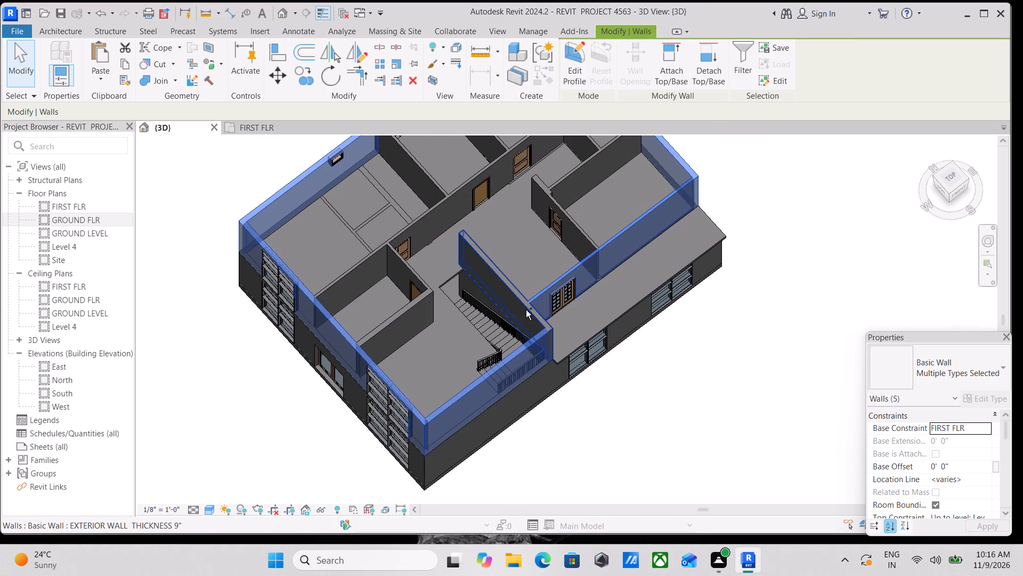
# Copy the selected first-storey perimeter walls and paste them aligned to Level 4.
pyautogui.scroll(-8, 530, 310)
pyautogui.keyDown('shift'); pyautogui.moveTo(525, 344); pyautogui.dragTo(516, 319, button='middle'); pyautogui.keyUp('shift')
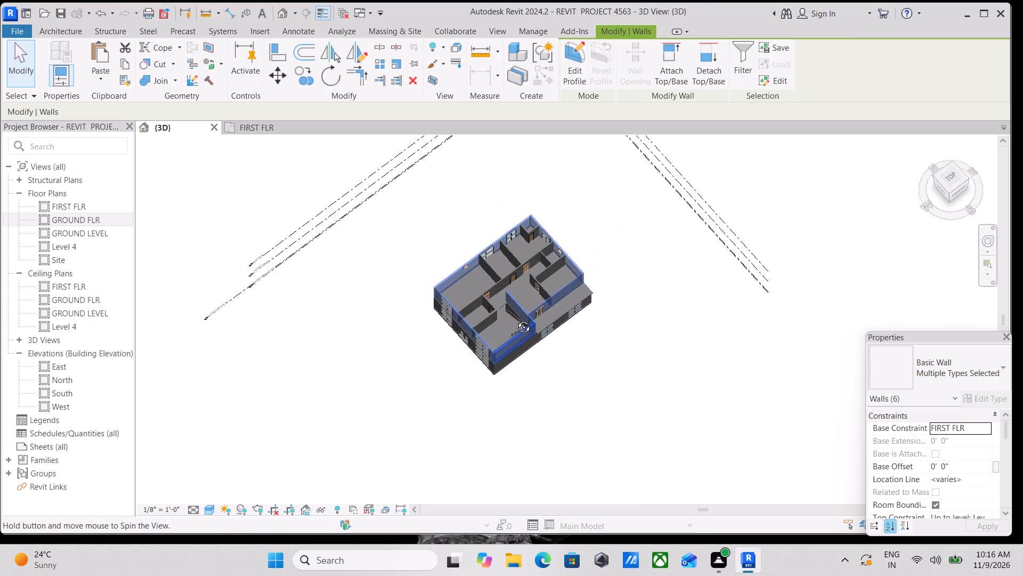
pyautogui.keyDown('shift'); pyautogui.moveTo(516, 319); pyautogui.dragTo(542, 143, button='middle'); pyautogui.keyUp('shift')
pyautogui.scroll(3, 561, 303)
pyautogui.keyDown('shift'); pyautogui.moveTo(559, 313); pyautogui.dragTo(396, 202, button='middle'); pyautogui.keyUp('shift')
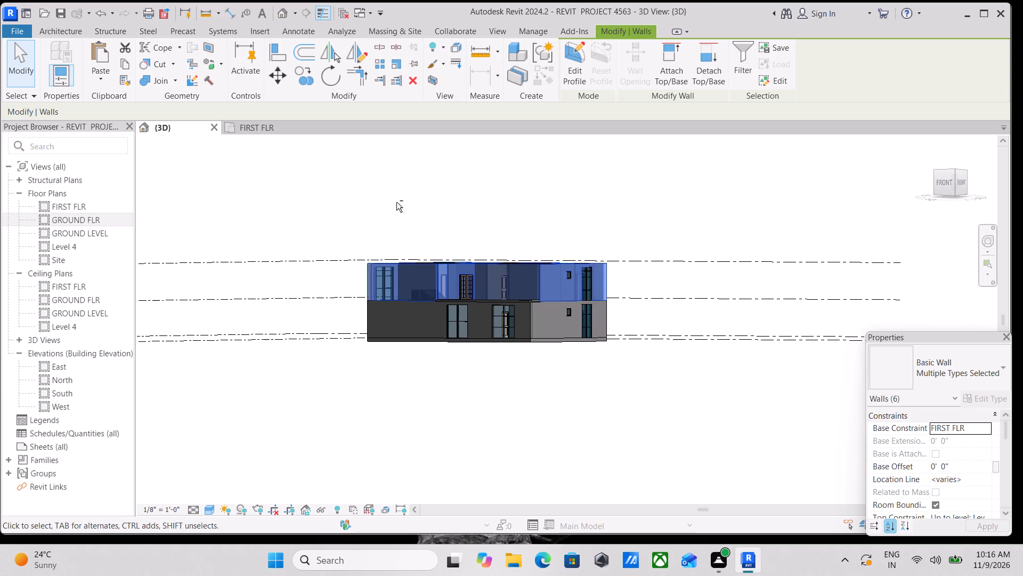
pyautogui.keyDown('shift'); pyautogui.moveTo(432, 265); pyautogui.dragTo(472, 357, button='middle'); pyautogui.keyUp('shift')
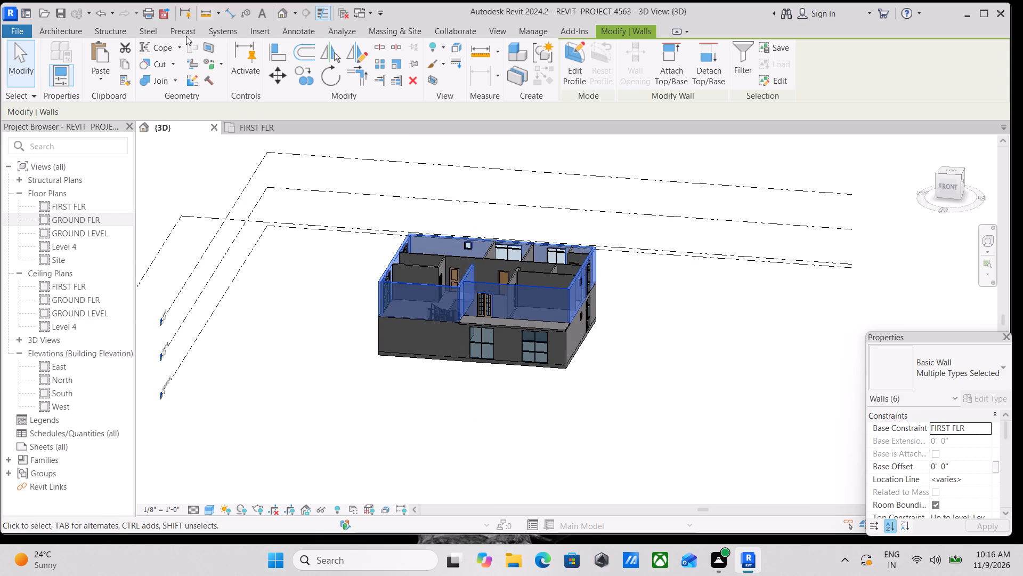
pyautogui.click(125, 64)
pyautogui.click(105, 74)
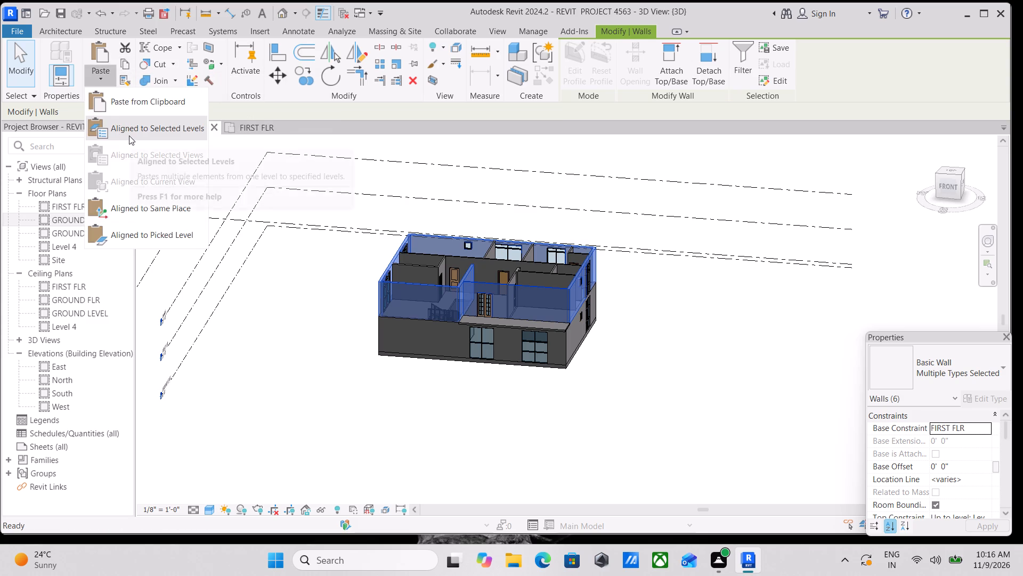
pyautogui.click(129, 134)
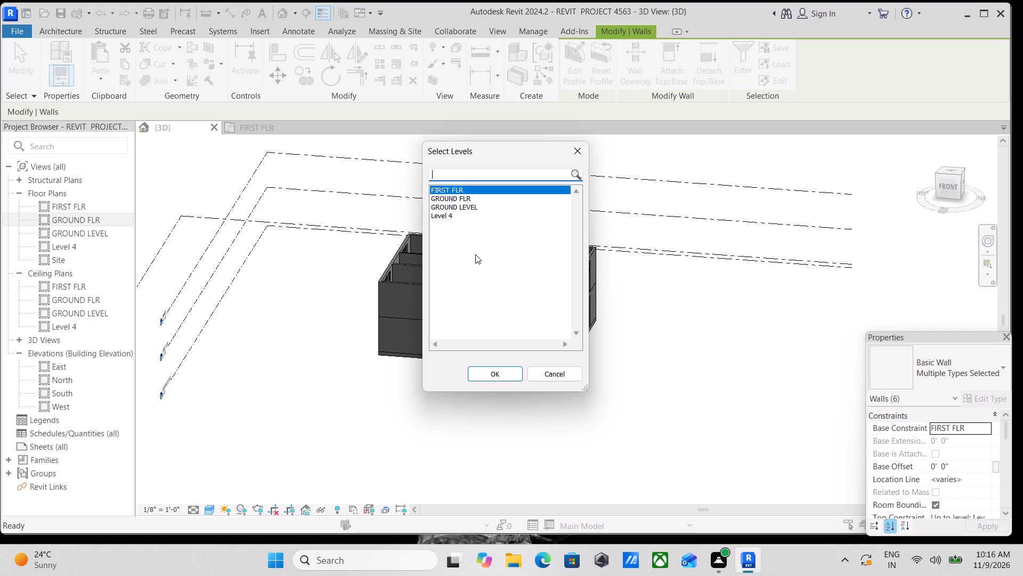
pyautogui.click(463, 214)
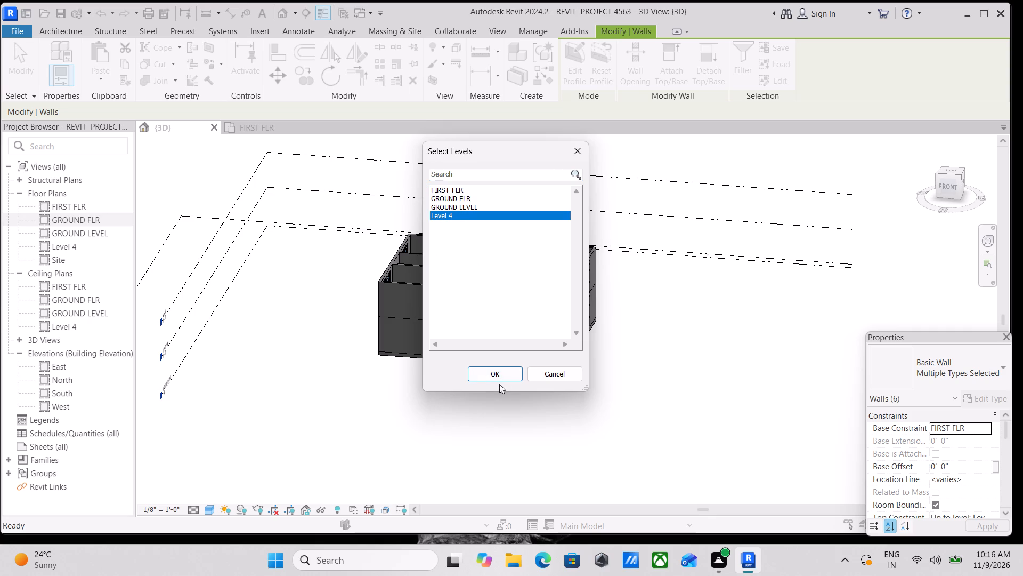
pyautogui.click(501, 378)
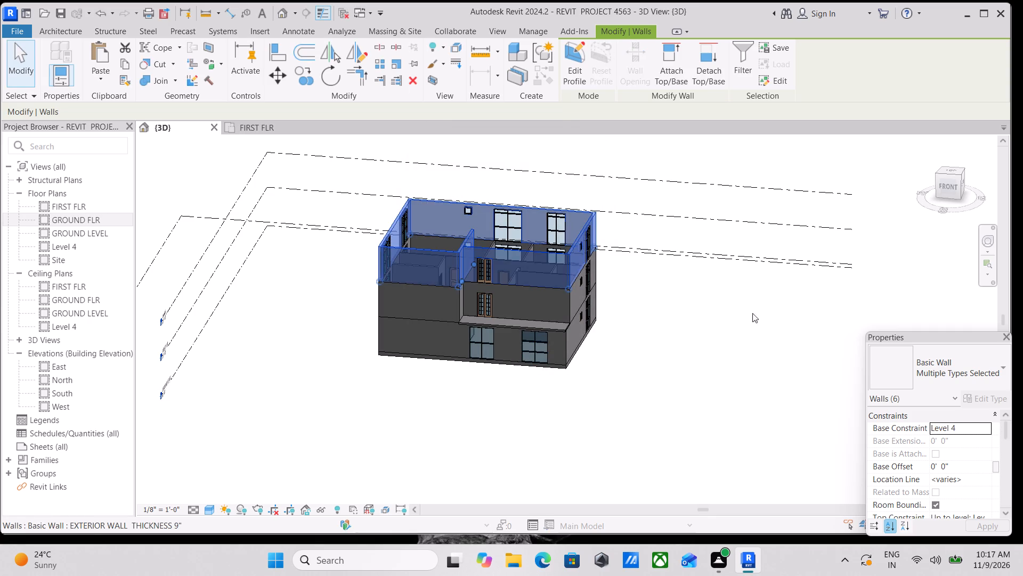
# Inspect the pasted Level 4 walls and their openings from the front corner and from above, ending with nothing selected.
pyautogui.click(957, 189)
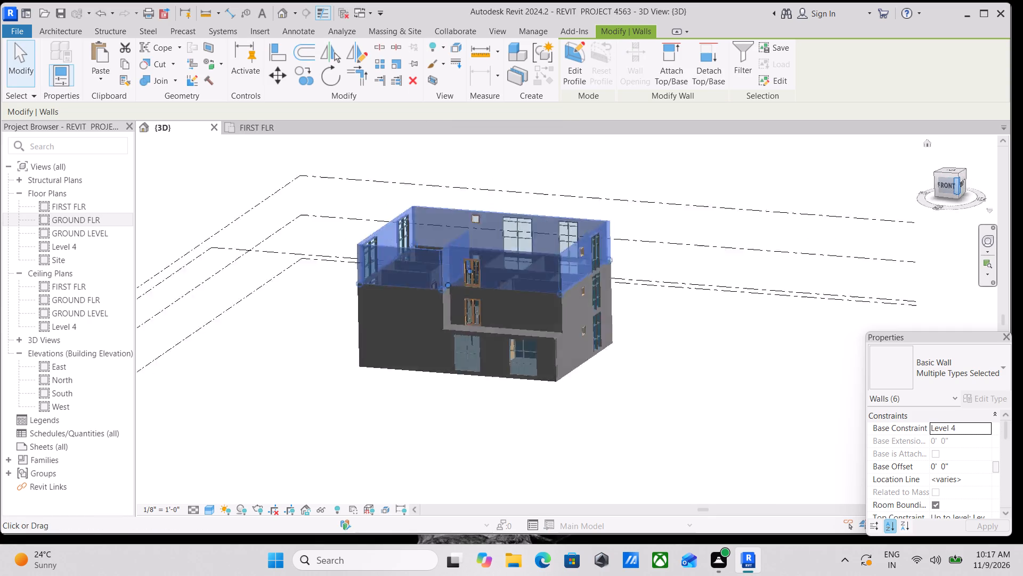
pyautogui.scroll(-5, 626, 375)
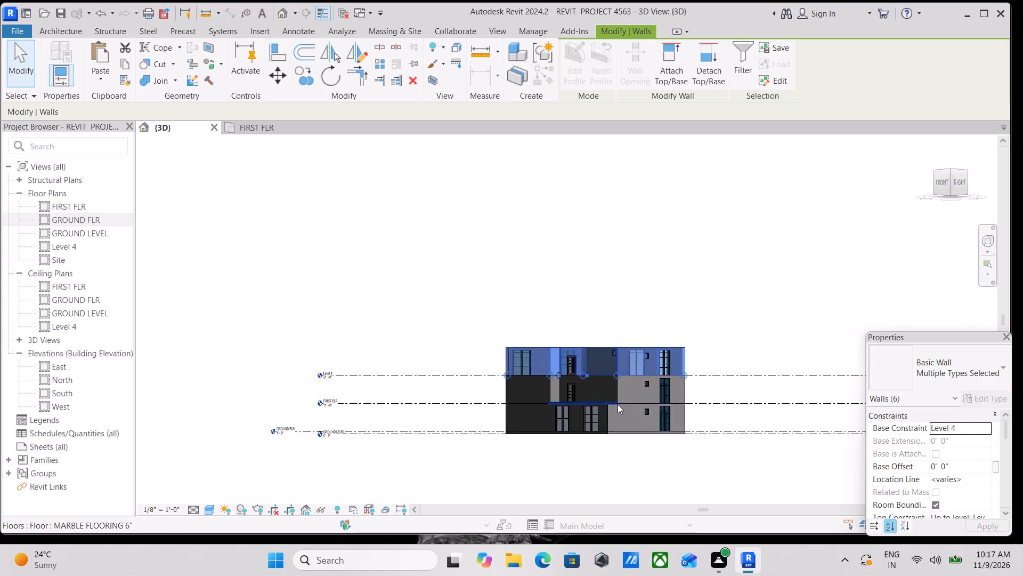
pyautogui.scroll(-2, 618, 404)
pyautogui.keyDown('shift'); pyautogui.moveTo(616, 389); pyautogui.dragTo(800, 575, button='middle'); pyautogui.keyUp('shift')
pyautogui.keyDown('shift'); pyautogui.scroll(1, 800, 575); pyautogui.keyUp('shift')
pyautogui.scroll(1, 676, 399)
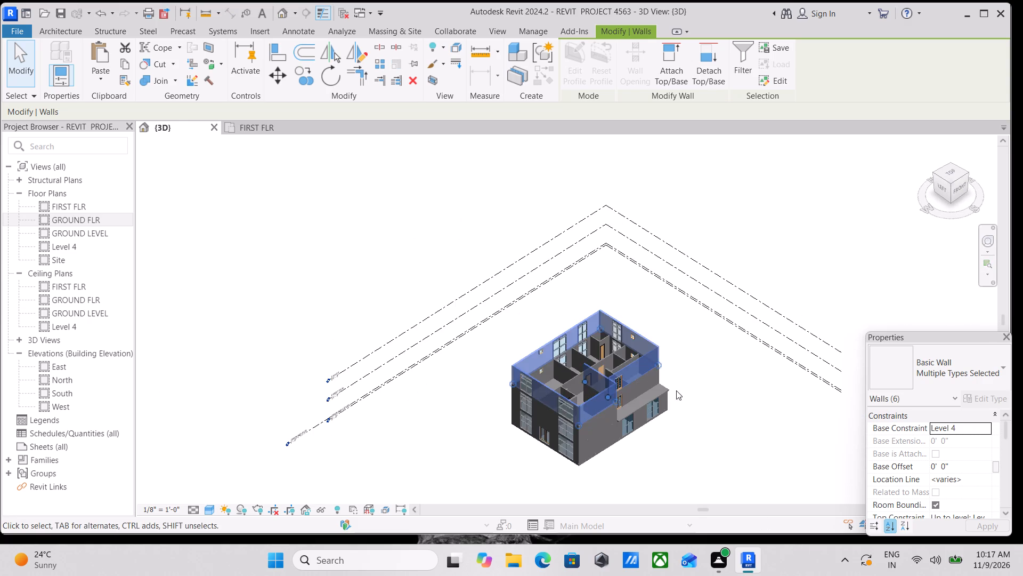
pyautogui.scroll(1, 669, 353)
pyautogui.keyDown('shift'); pyautogui.moveTo(669, 353); pyautogui.dragTo(550, 409, button='middle'); pyautogui.keyUp('shift')
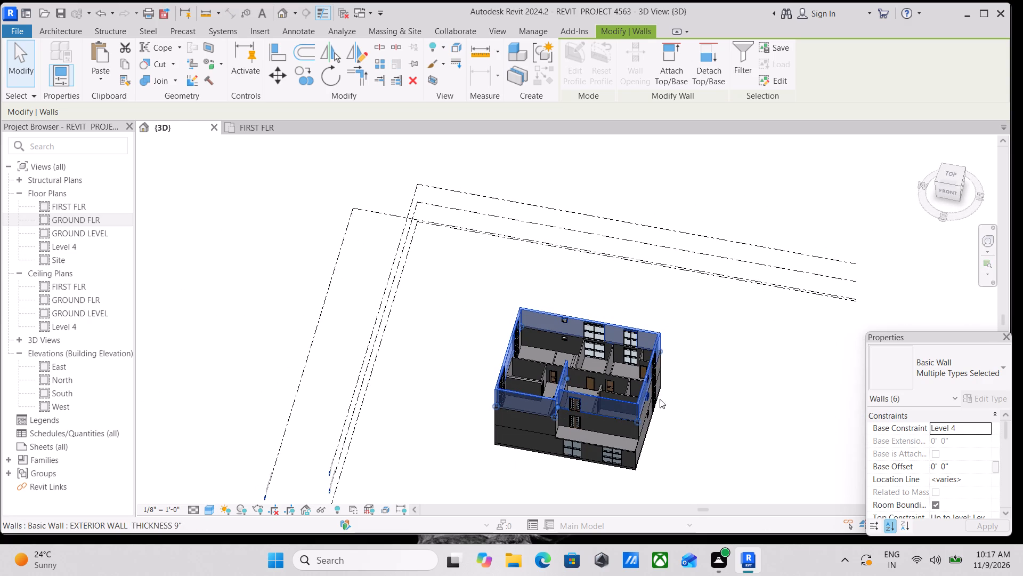
pyautogui.keyDown('shift'); pyautogui.moveTo(662, 399); pyautogui.dragTo(652, 393, button='middle'); pyautogui.keyUp('shift')
pyautogui.scroll(3, 661, 391)
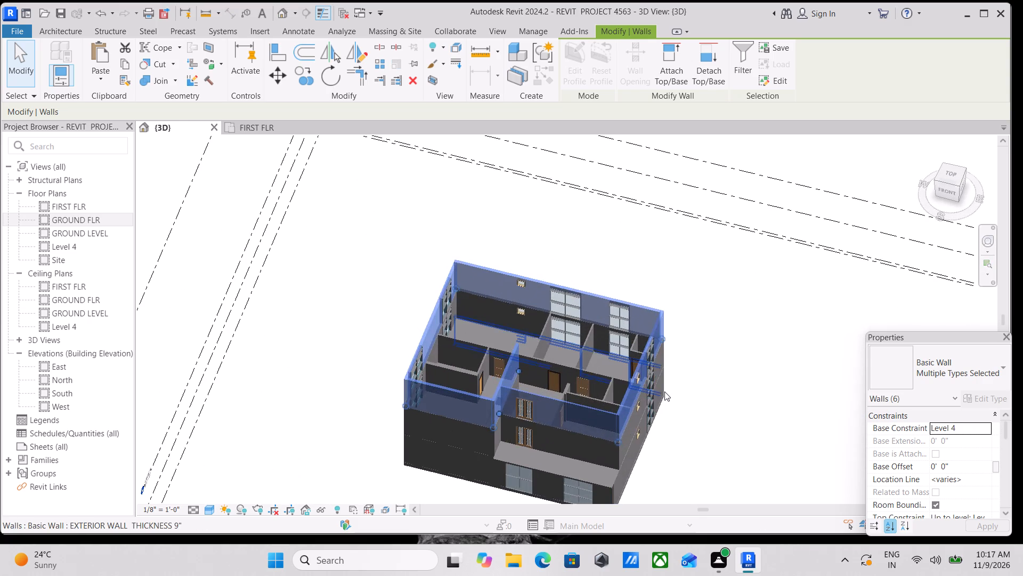
pyautogui.scroll(4, 634, 378)
pyautogui.press('Escape')
pyautogui.moveTo(664, 398); pyautogui.dragTo(654, 365, button='middle')
pyautogui.keyDown('shift'); pyautogui.moveTo(680, 365); pyautogui.dragTo(588, 287, button='middle'); pyautogui.keyUp('shift')
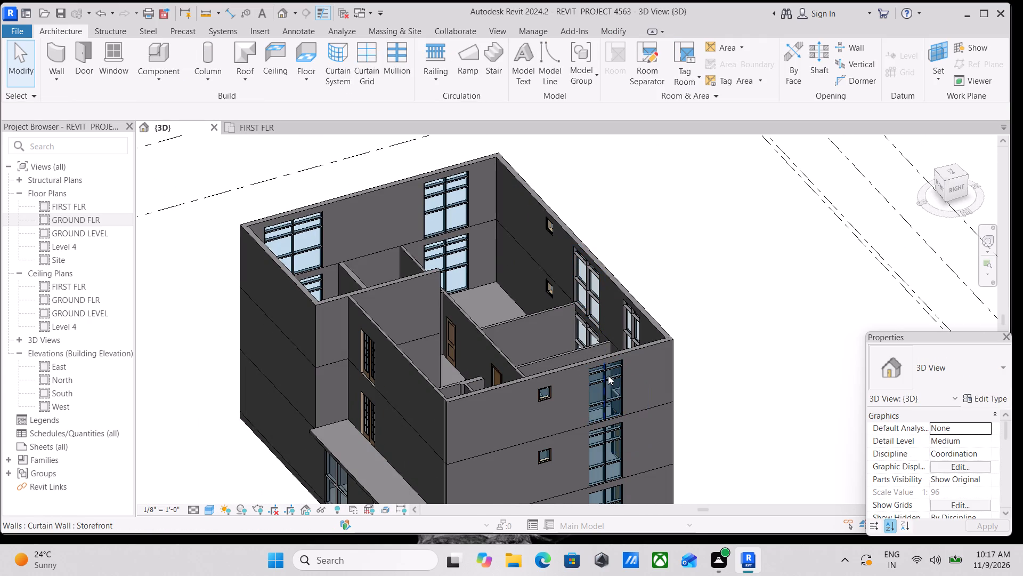
# Delete the Storefront curtain wall window from the Level 4 wall on the house's right side.
pyautogui.click(608, 373)
pyautogui.rightClick(610, 373)
pyautogui.click(655, 335)
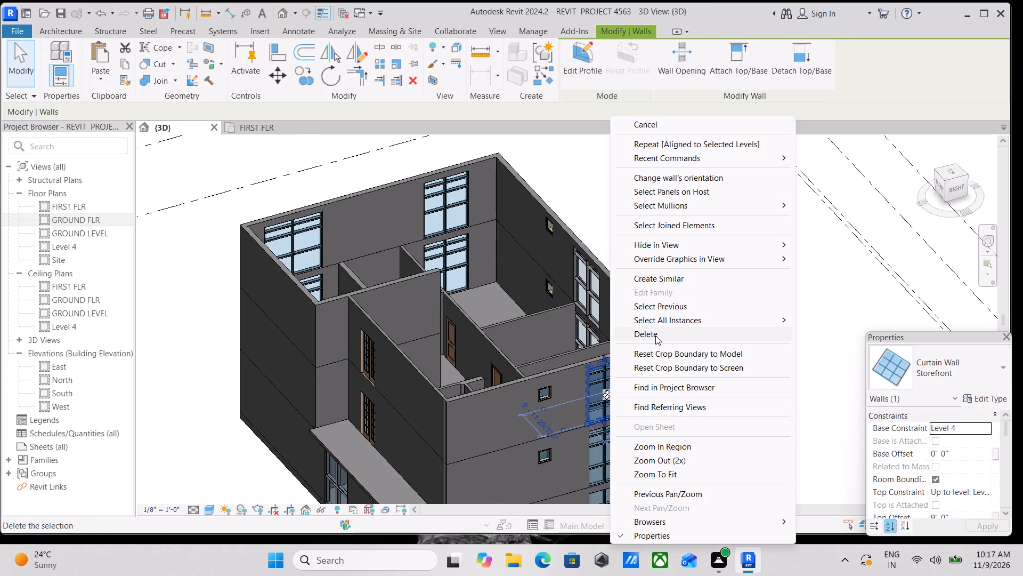
# Delete the fixed 24" x 24" window from the Level 4 wall on the house's right side.
pyautogui.scroll(4, 534, 397)
pyautogui.click(548, 392)
pyautogui.rightClick(553, 392)
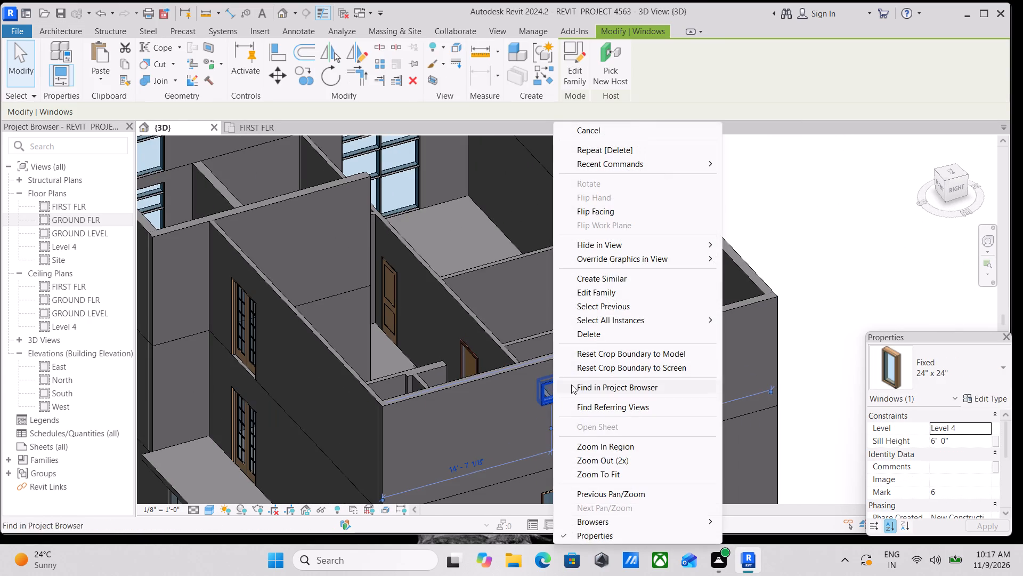
pyautogui.click(606, 327)
# Delete the double glass door from the Level 4 wall facing the balcony.
pyautogui.scroll(-4, 592, 336)
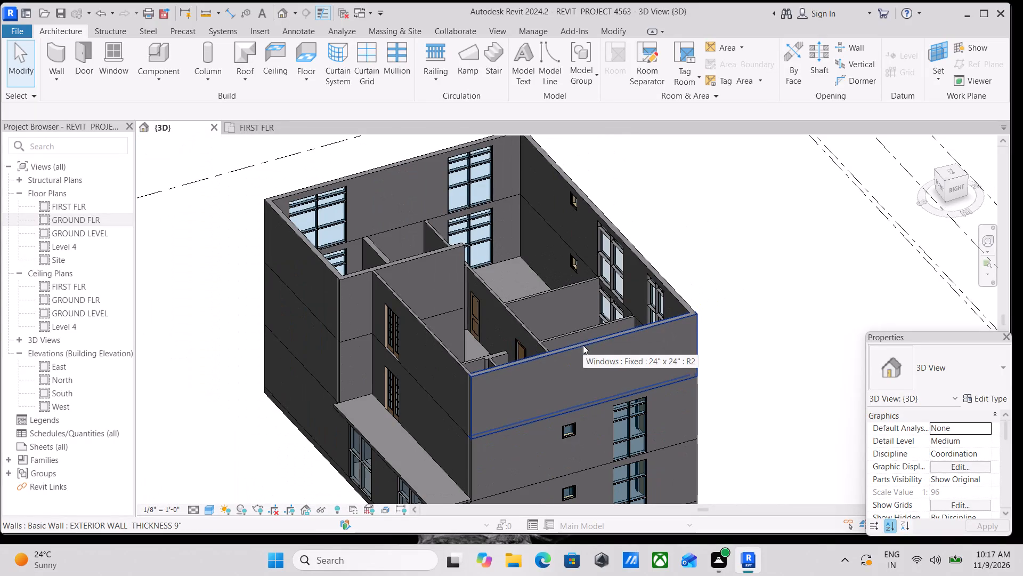
pyautogui.keyDown('shift'); pyautogui.moveTo(583, 332); pyautogui.dragTo(714, 520, button='middle'); pyautogui.keyUp('shift')
pyautogui.keyDown('shift'); pyautogui.moveTo(508, 340); pyautogui.dragTo(490, 209, button='middle'); pyautogui.keyUp('shift')
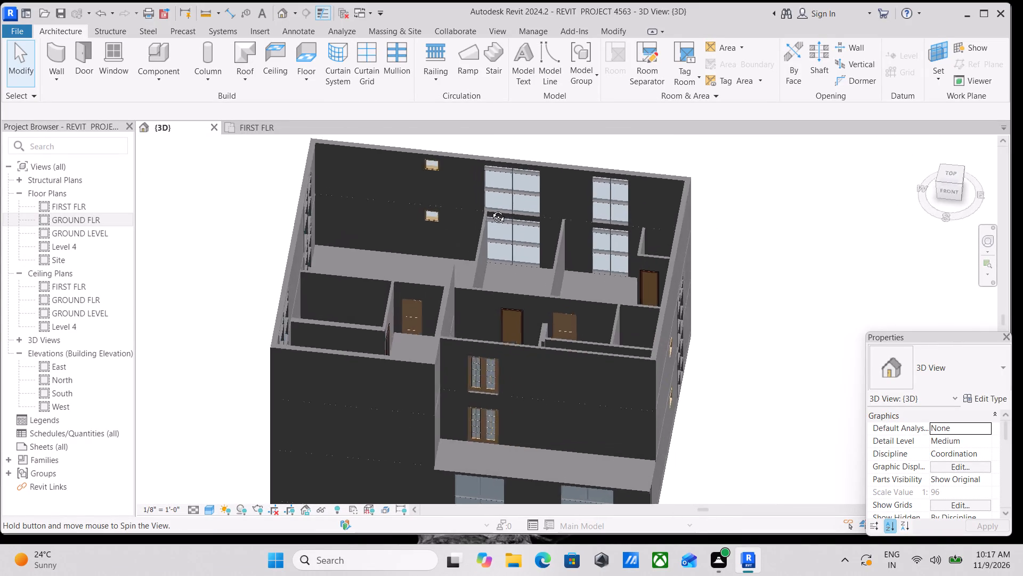
pyautogui.keyDown('shift'); pyautogui.moveTo(490, 209); pyautogui.dragTo(552, 170, button='middle'); pyautogui.keyUp('shift')
pyautogui.keyDown('shift'); pyautogui.moveTo(541, 318); pyautogui.dragTo(567, 325, button='middle'); pyautogui.keyUp('shift')
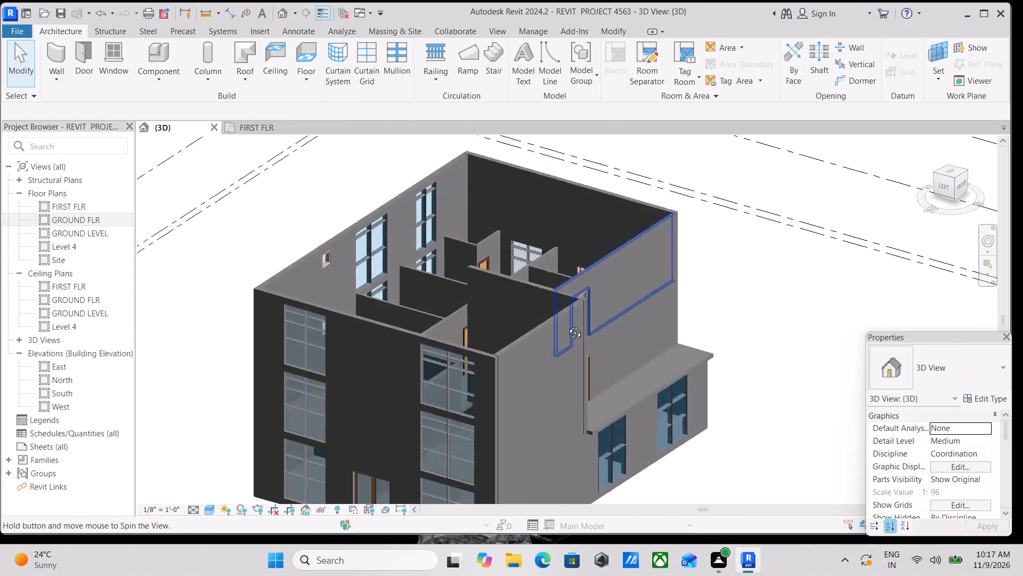
pyautogui.keyDown('shift'); pyautogui.moveTo(567, 325); pyautogui.dragTo(444, 451, button='middle'); pyautogui.keyUp('shift')
pyautogui.scroll(1, 480, 414)
pyautogui.moveTo(440, 353); pyautogui.dragTo(553, 434, button='middle')
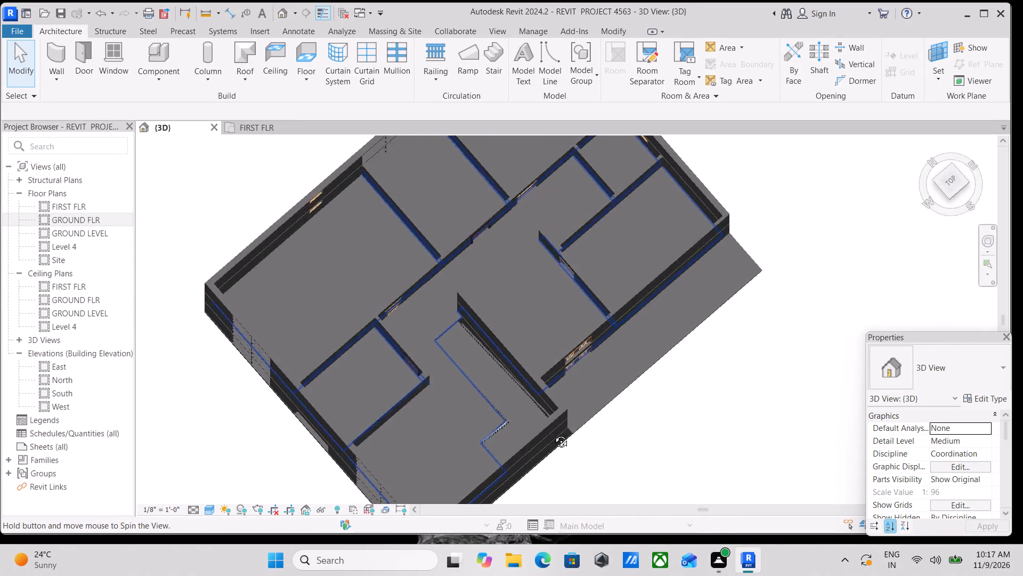
pyautogui.moveTo(553, 434); pyautogui.dragTo(485, 303, button='middle')
pyautogui.click(488, 379)
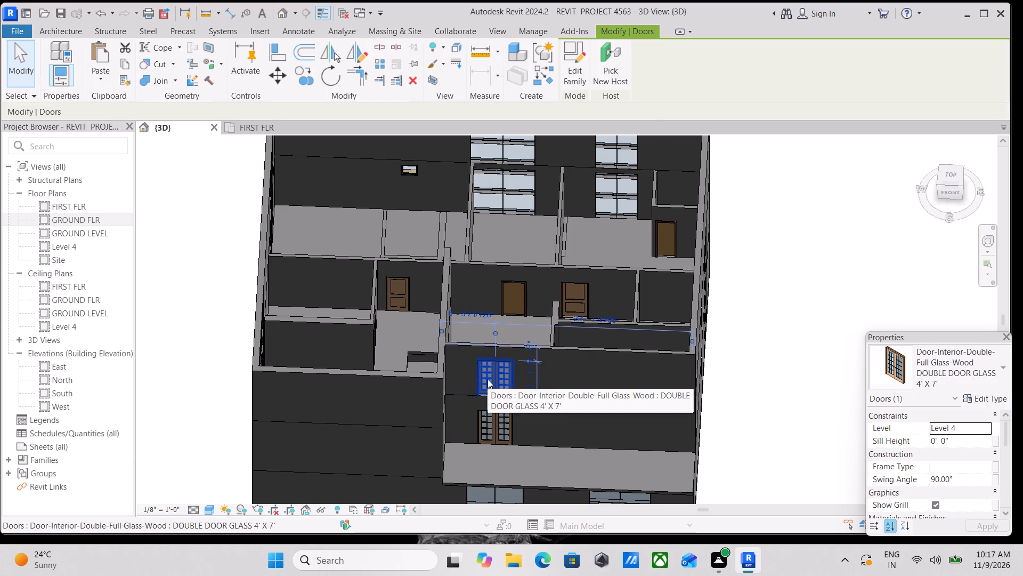
pyautogui.rightClick(488, 379)
pyautogui.click(558, 335)
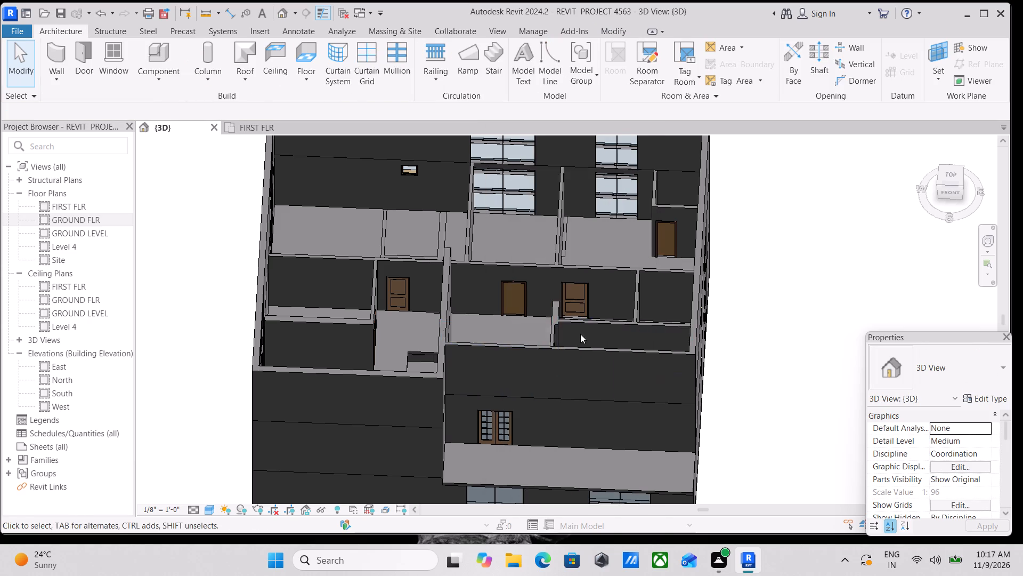
# Set the Level 4 balcony-side wall's top constraint to Unconnected with a height of 3', and clear the selection.
pyautogui.scroll(3, 580, 334)
pyautogui.click(582, 354)
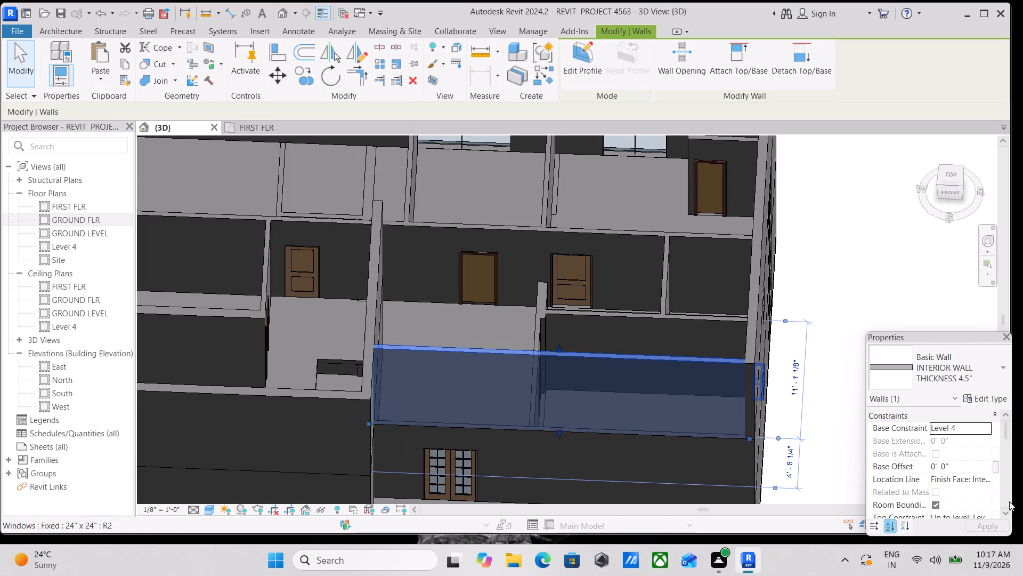
pyautogui.scroll(-3, 962, 453)
pyautogui.scroll(2, 962, 458)
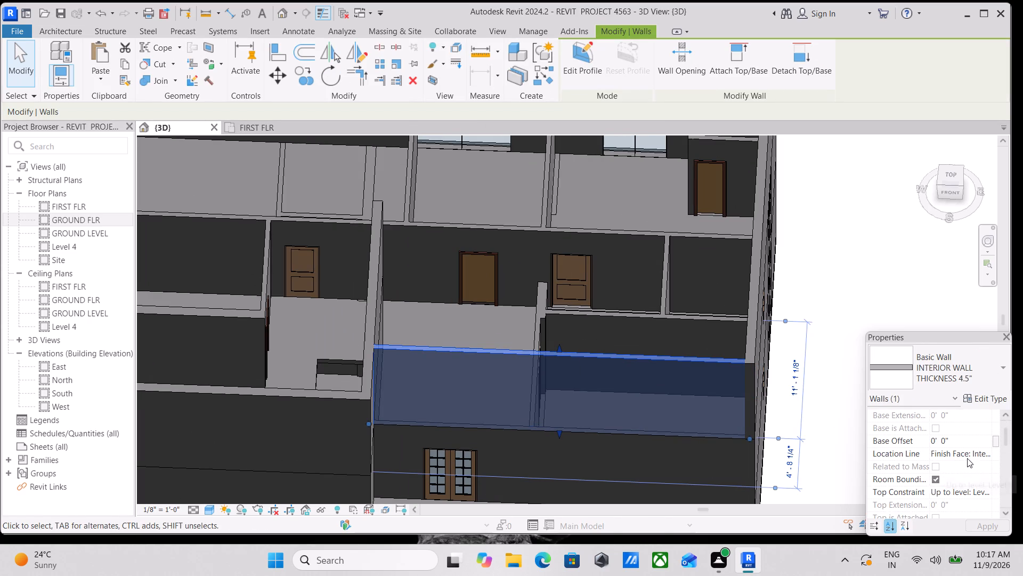
pyautogui.scroll(-1, 988, 479)
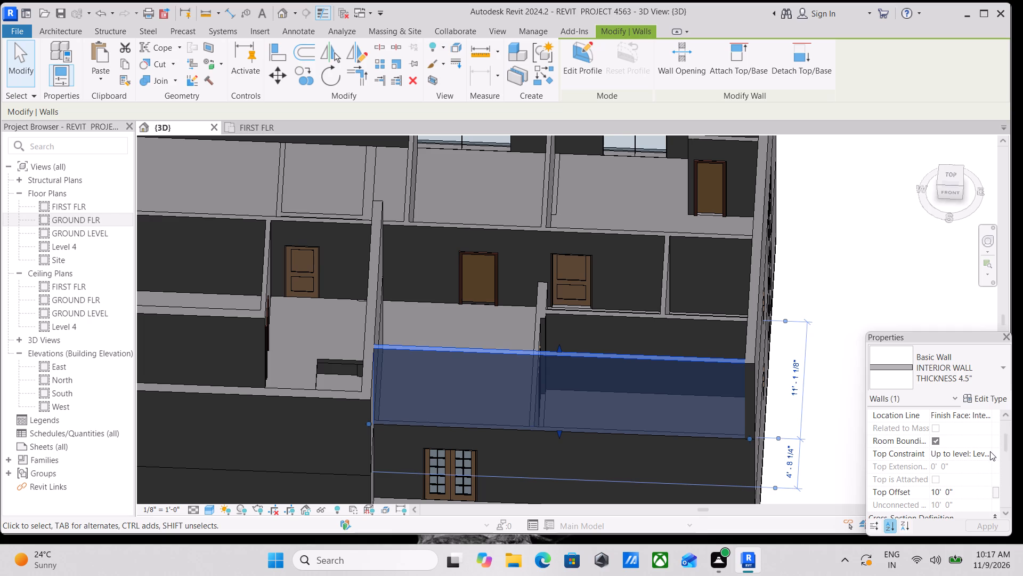
pyautogui.click(990, 451)
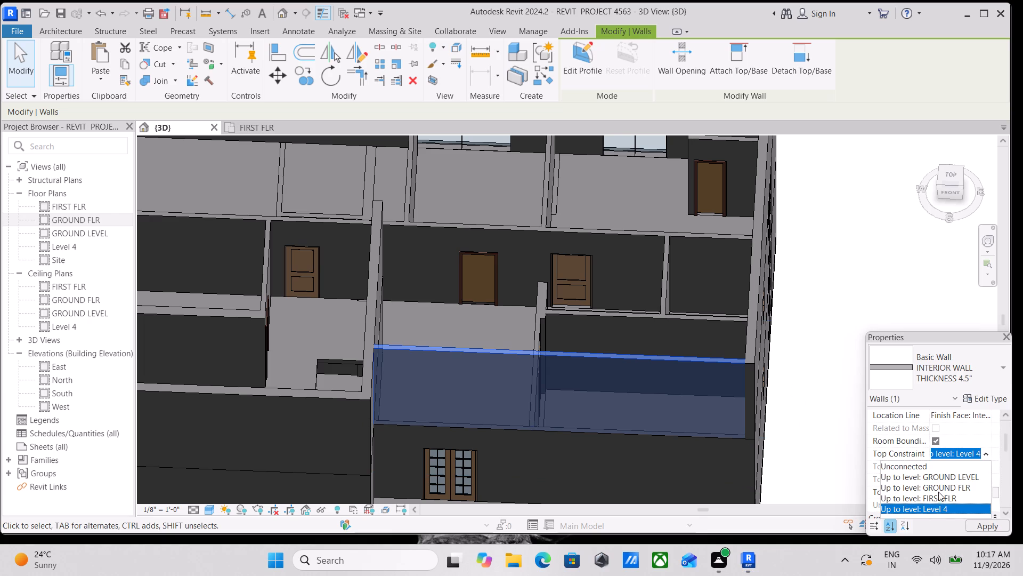
pyautogui.click(912, 462)
pyautogui.scroll(-1, 967, 489)
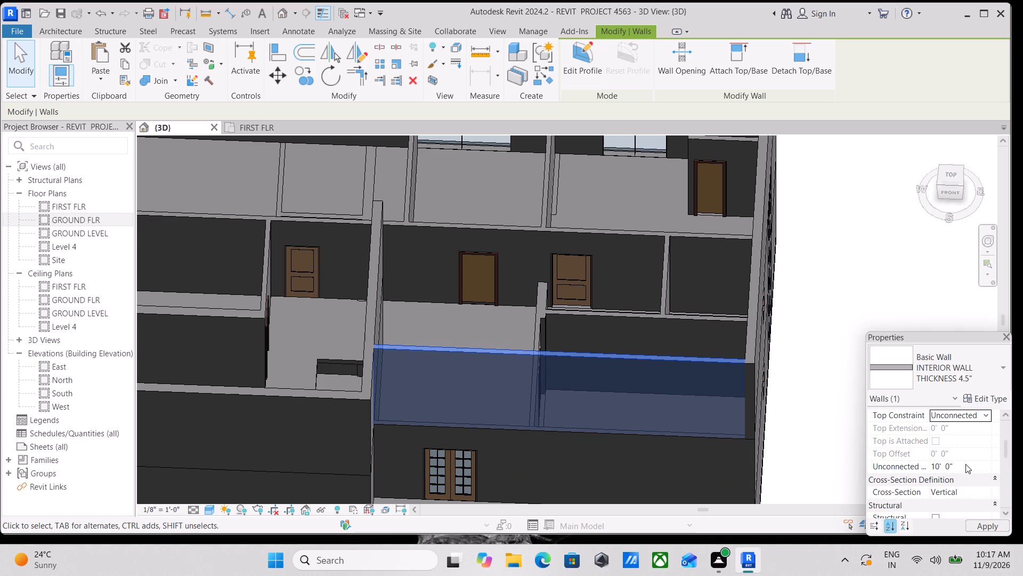
pyautogui.click(965, 463)
pyautogui.press('3')
pyautogui.press("'")
pyautogui.press('Return')
pyautogui.scroll(-3, 584, 405)
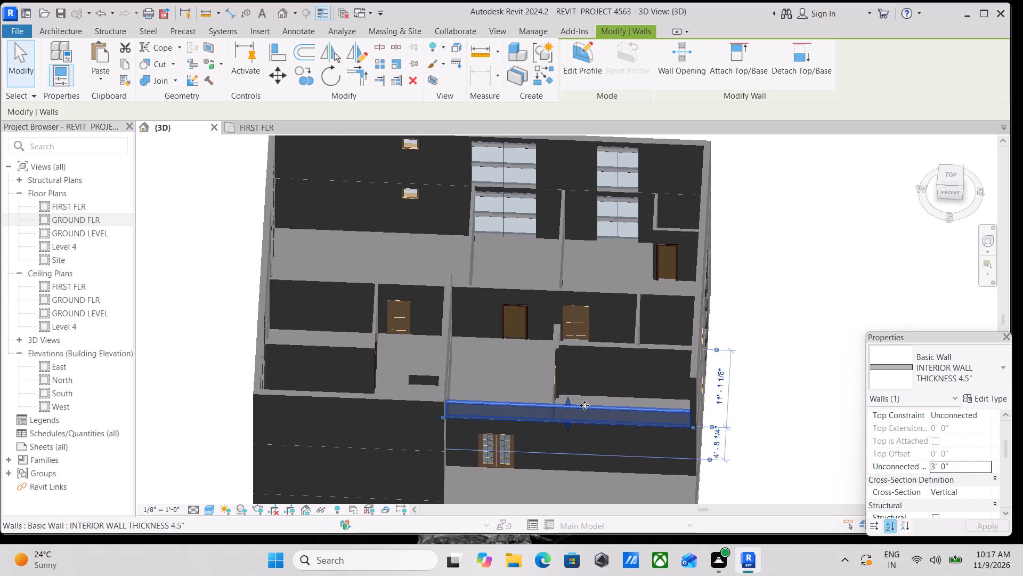
pyautogui.scroll(-3, 611, 399)
pyautogui.scroll(-2, 590, 453)
pyautogui.keyDown('shift'); pyautogui.moveTo(594, 483); pyautogui.dragTo(653, 254, button='middle'); pyautogui.keyUp('shift')
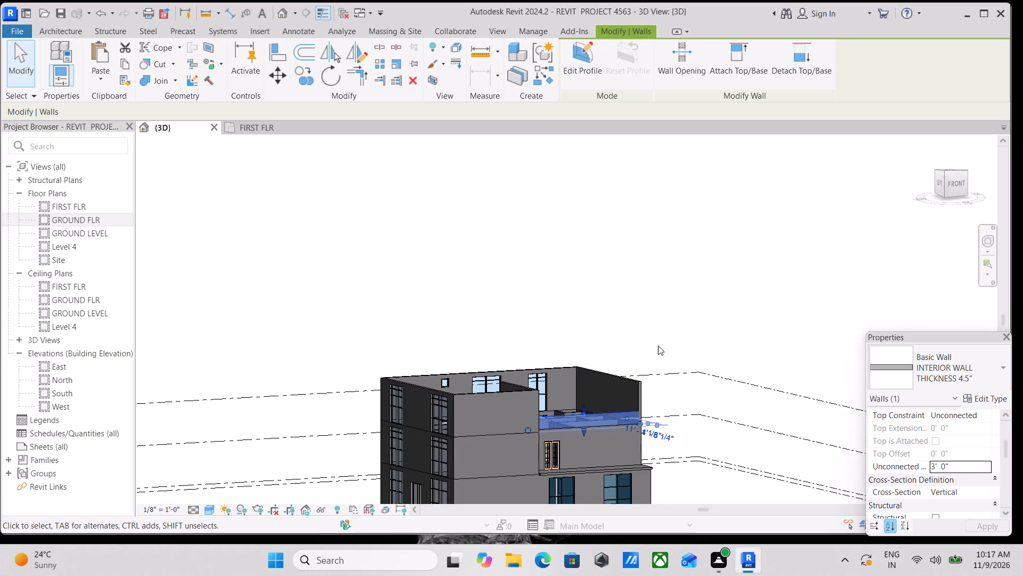
pyautogui.moveTo(635, 398); pyautogui.dragTo(586, 410, button='middle')
pyautogui.press('Escape')
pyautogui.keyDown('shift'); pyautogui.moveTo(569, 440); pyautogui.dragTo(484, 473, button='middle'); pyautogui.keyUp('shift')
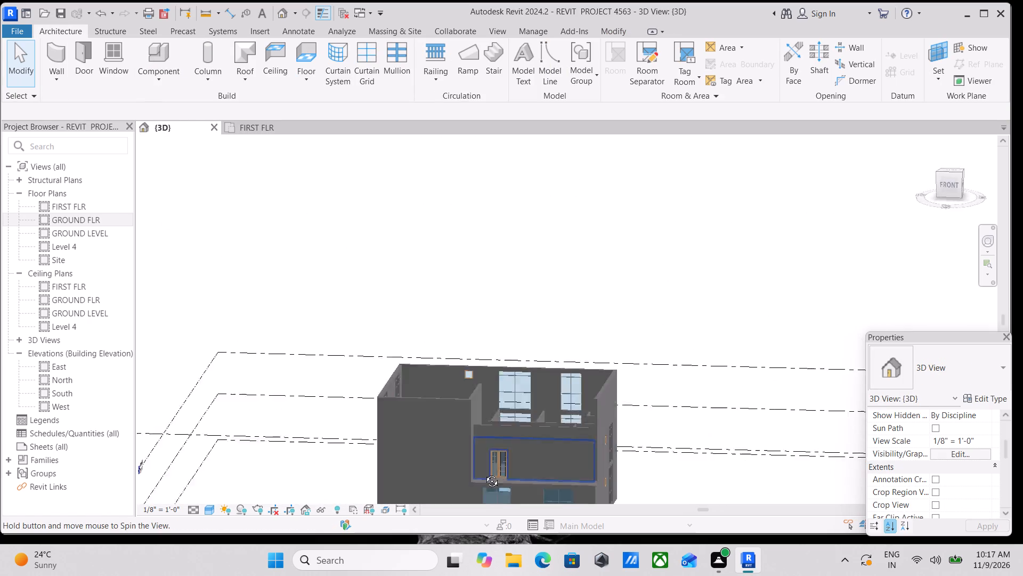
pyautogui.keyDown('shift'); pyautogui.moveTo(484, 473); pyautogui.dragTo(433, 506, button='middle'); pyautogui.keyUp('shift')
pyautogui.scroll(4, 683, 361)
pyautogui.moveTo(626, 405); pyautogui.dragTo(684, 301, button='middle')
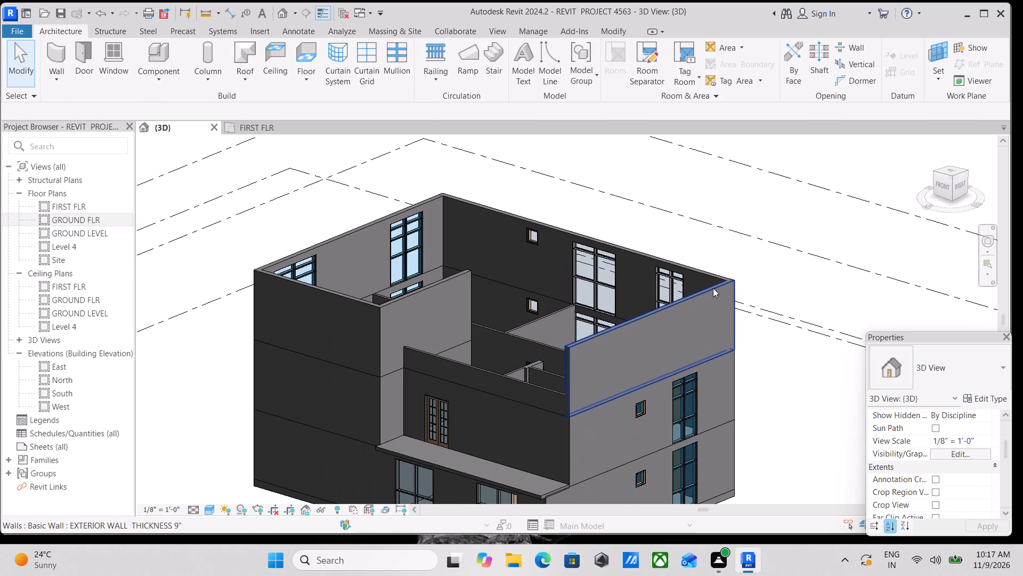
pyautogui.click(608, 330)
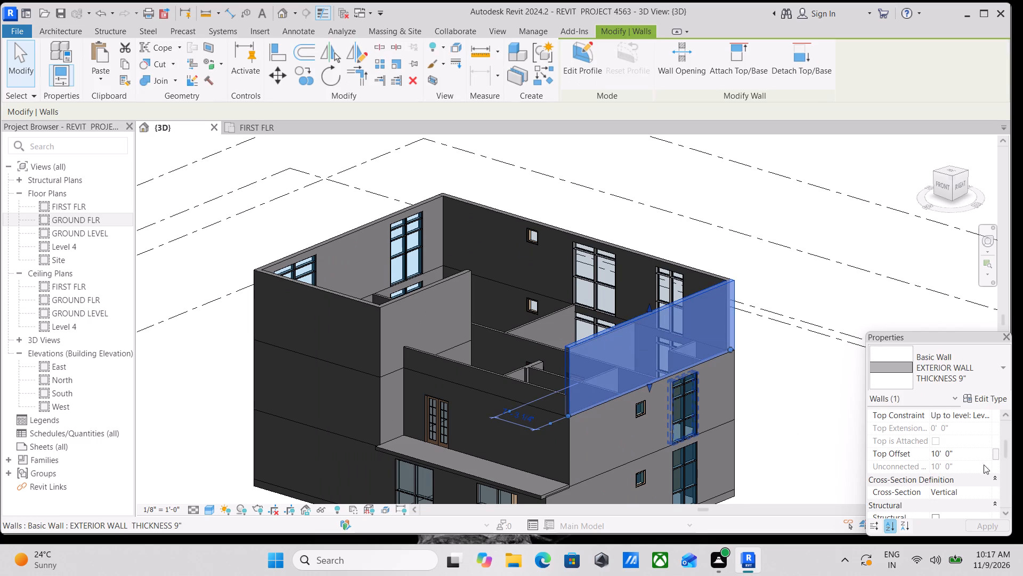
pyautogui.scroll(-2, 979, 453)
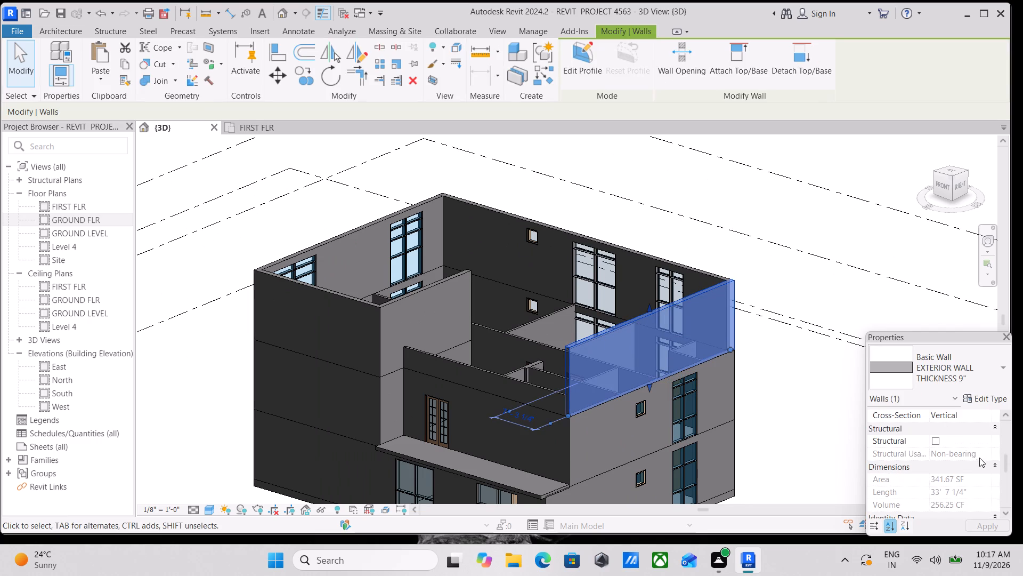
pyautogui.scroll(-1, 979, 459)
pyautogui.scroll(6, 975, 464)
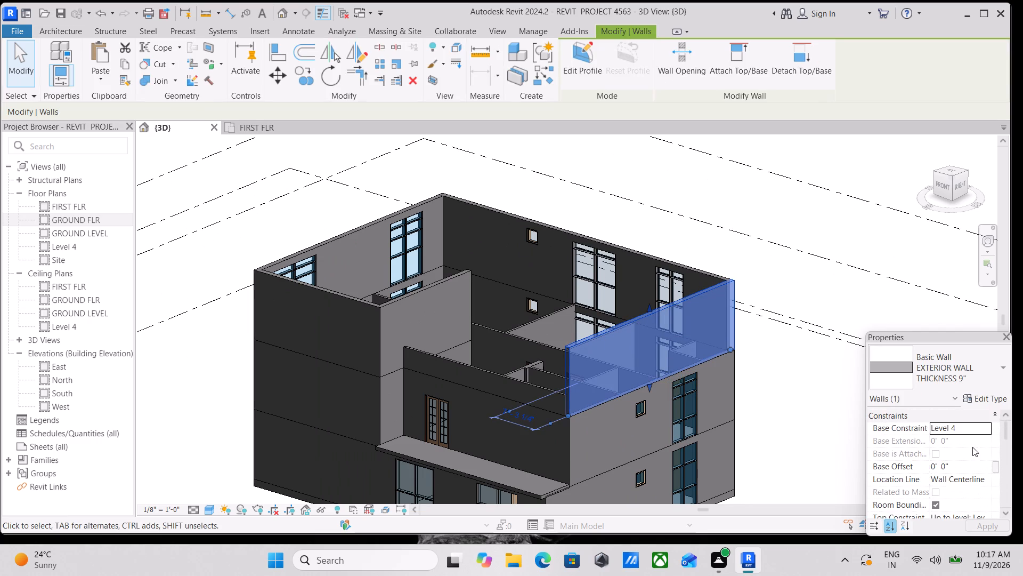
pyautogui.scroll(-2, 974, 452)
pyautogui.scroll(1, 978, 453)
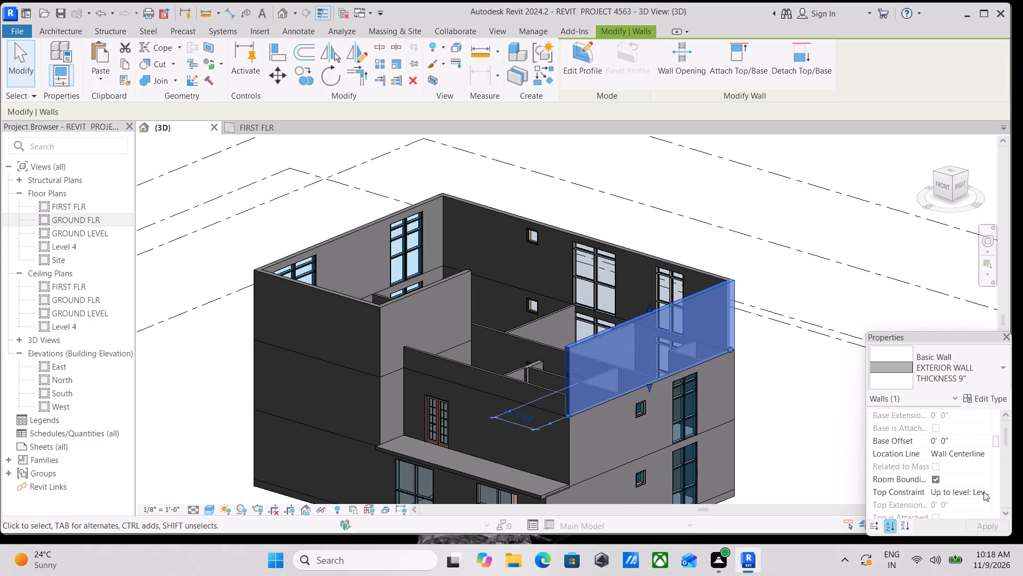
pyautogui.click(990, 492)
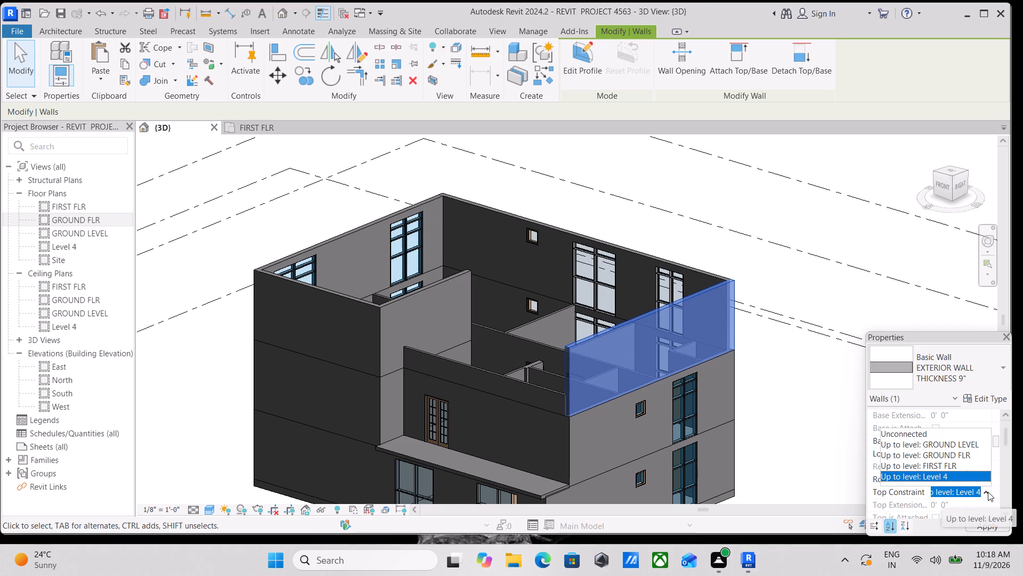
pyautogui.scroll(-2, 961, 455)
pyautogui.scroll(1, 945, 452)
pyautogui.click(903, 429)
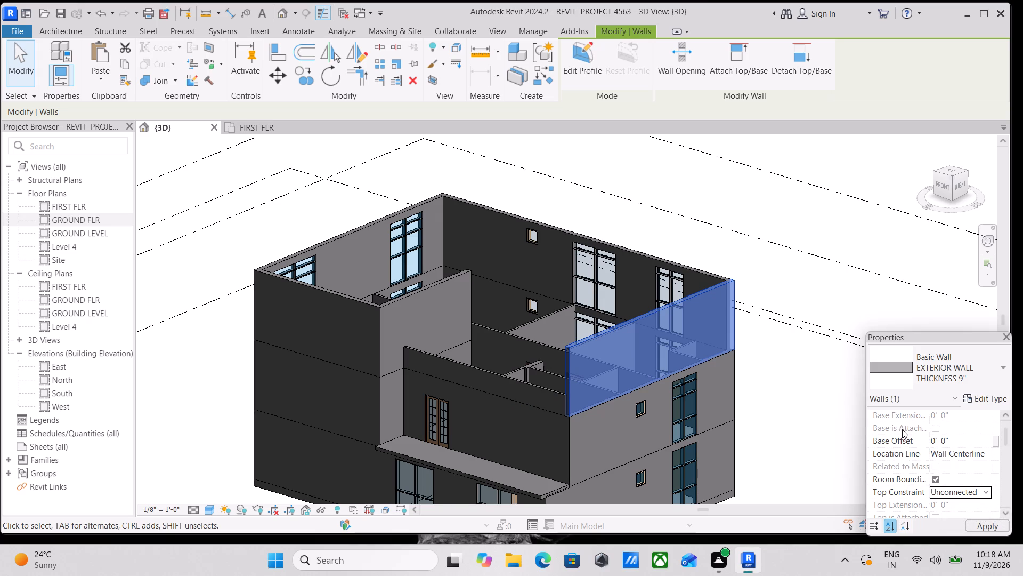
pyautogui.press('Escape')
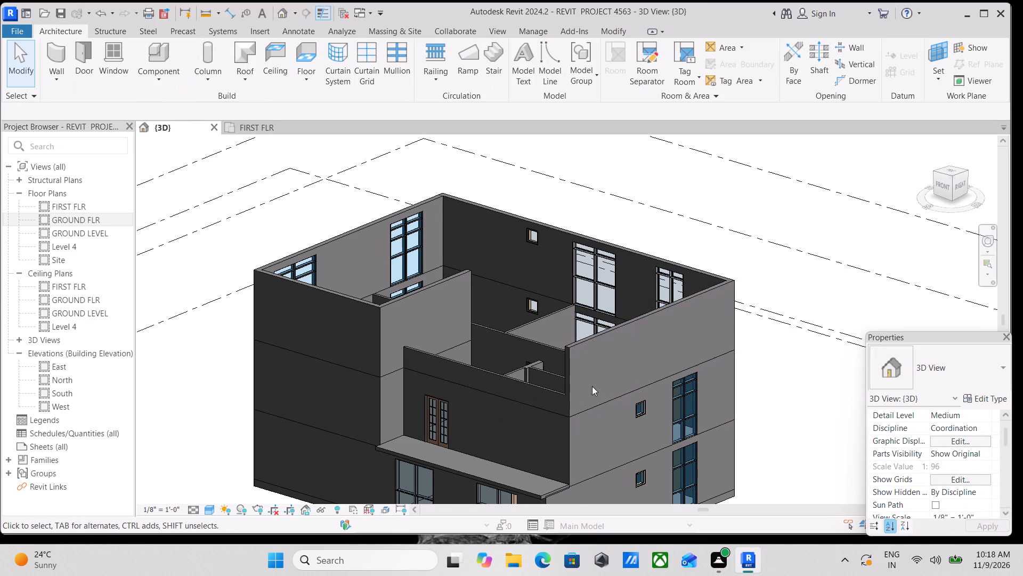
# Align the top of the Level 4 wall on the house's right side with the 3' balcony-side wall's top, with Multiple Alignment enabled.
pyautogui.moveTo(592, 387); pyautogui.dragTo(604, 421, button='middle')
pyautogui.press('a')
pyautogui.press('l')
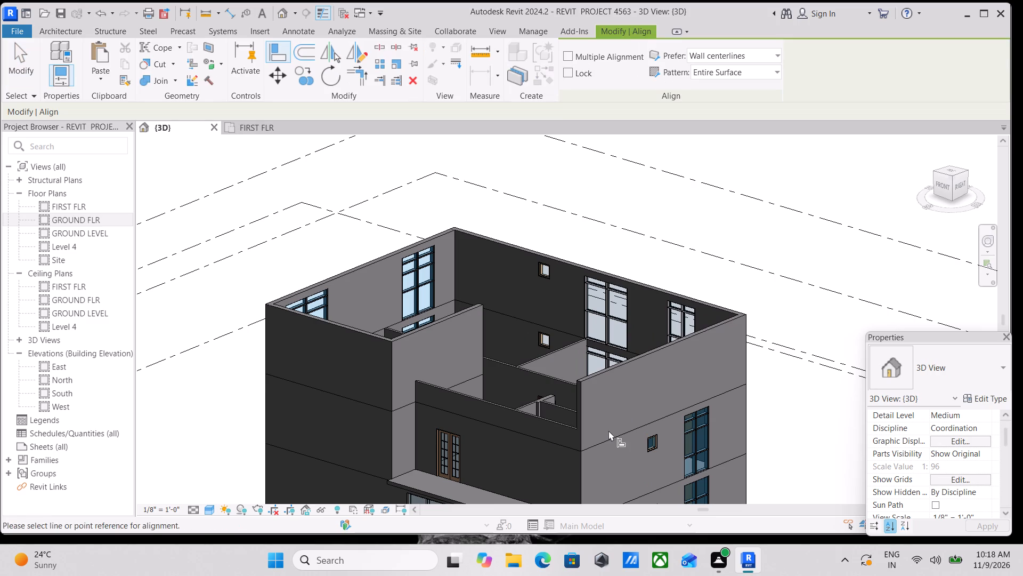
pyautogui.click(567, 53)
pyautogui.scroll(4, 478, 388)
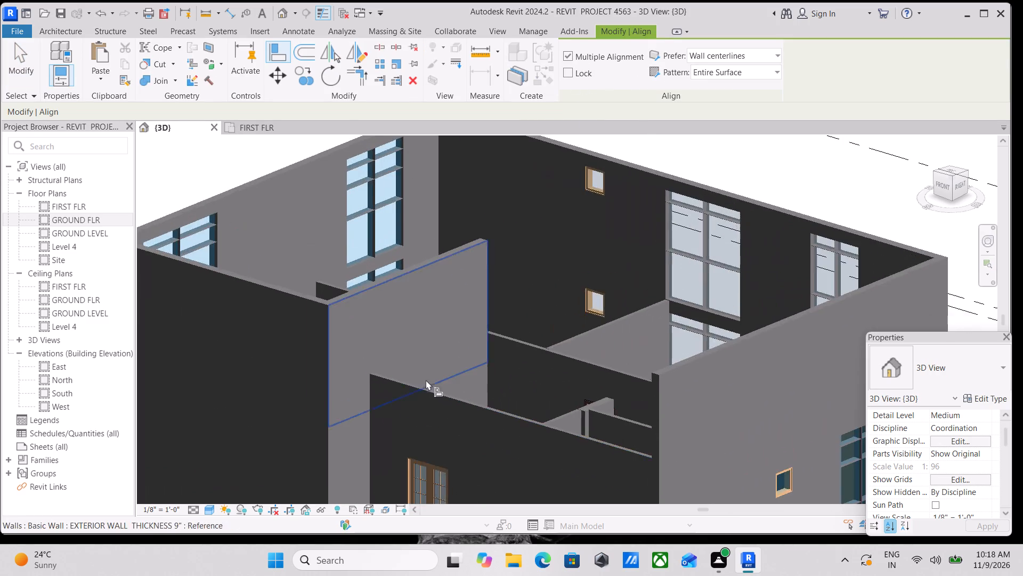
pyautogui.scroll(3, 425, 379)
pyautogui.scroll(-2, 542, 375)
pyautogui.keyDown('shift'); pyautogui.moveTo(573, 378); pyautogui.dragTo(522, 474, button='middle'); pyautogui.keyUp('shift')
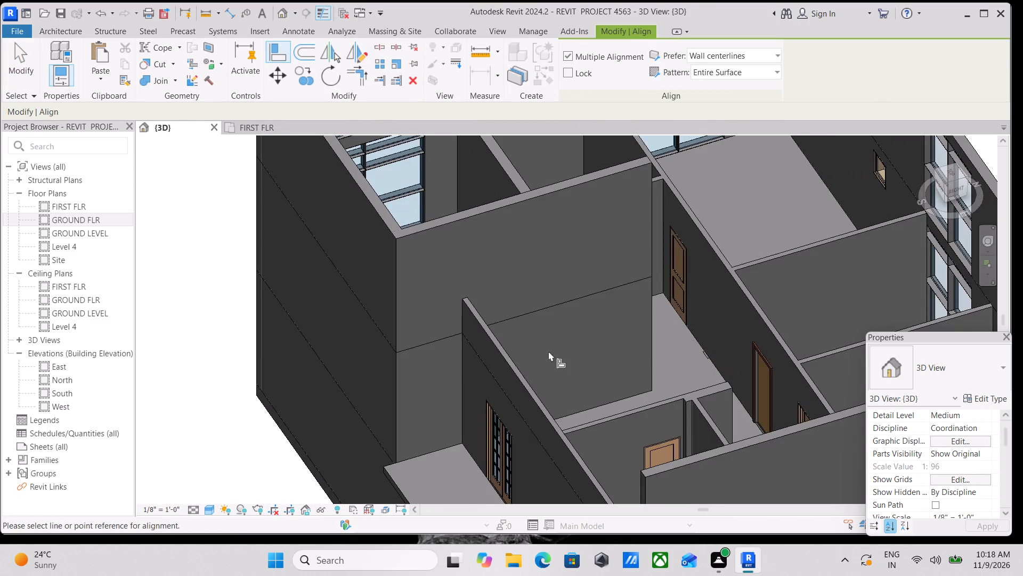
pyautogui.scroll(8, 522, 338)
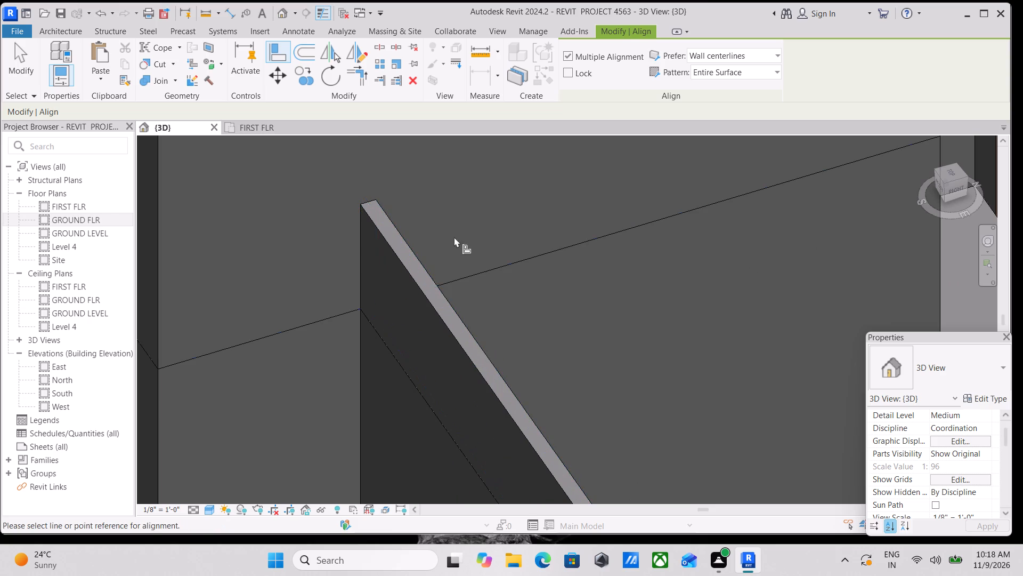
pyautogui.scroll(4, 418, 202)
pyautogui.scroll(3, 343, 188)
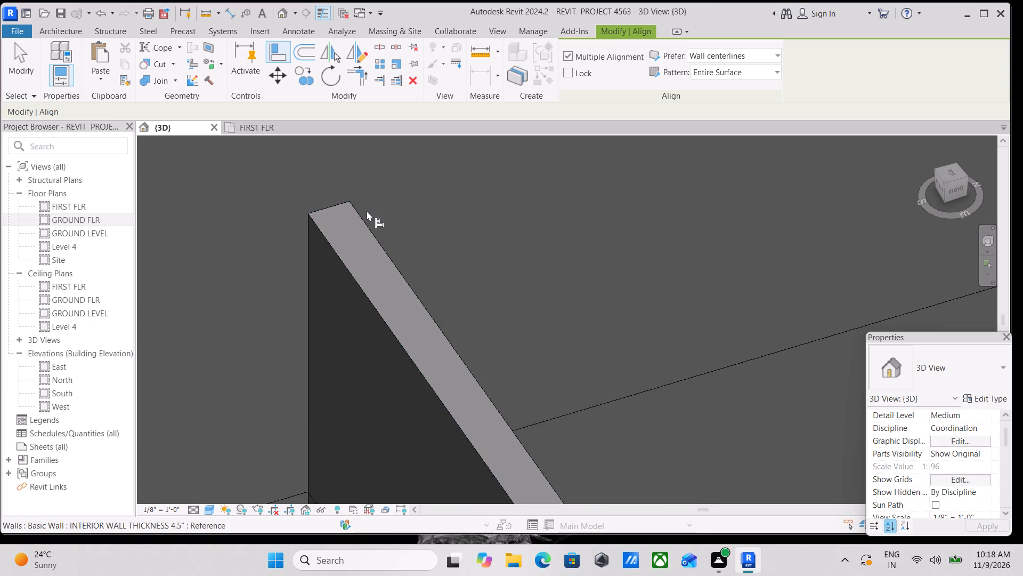
pyautogui.click(364, 224)
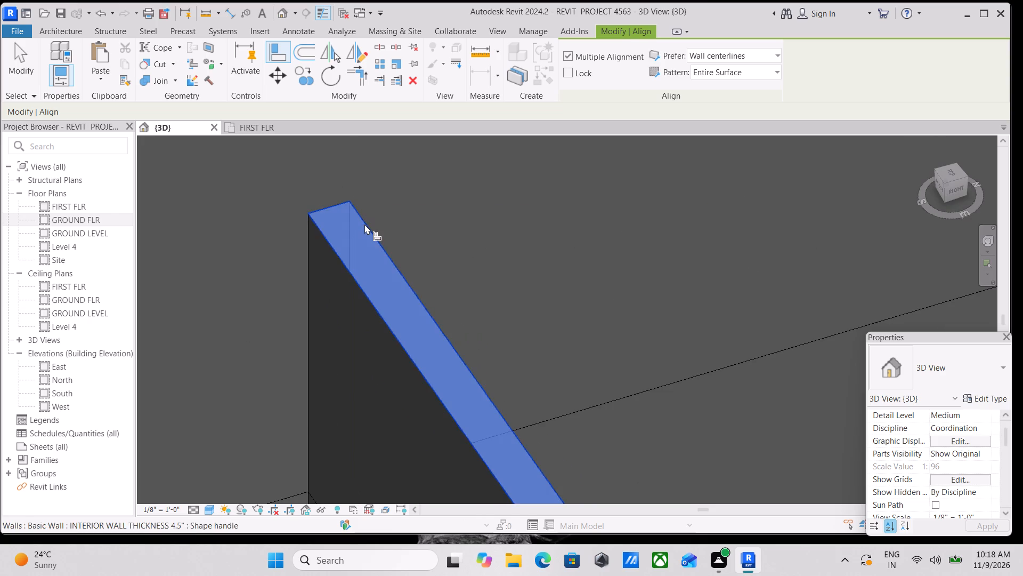
pyautogui.scroll(-6, 366, 224)
pyautogui.scroll(-11, 464, 247)
pyautogui.moveTo(529, 262); pyautogui.dragTo(383, 241, button='middle')
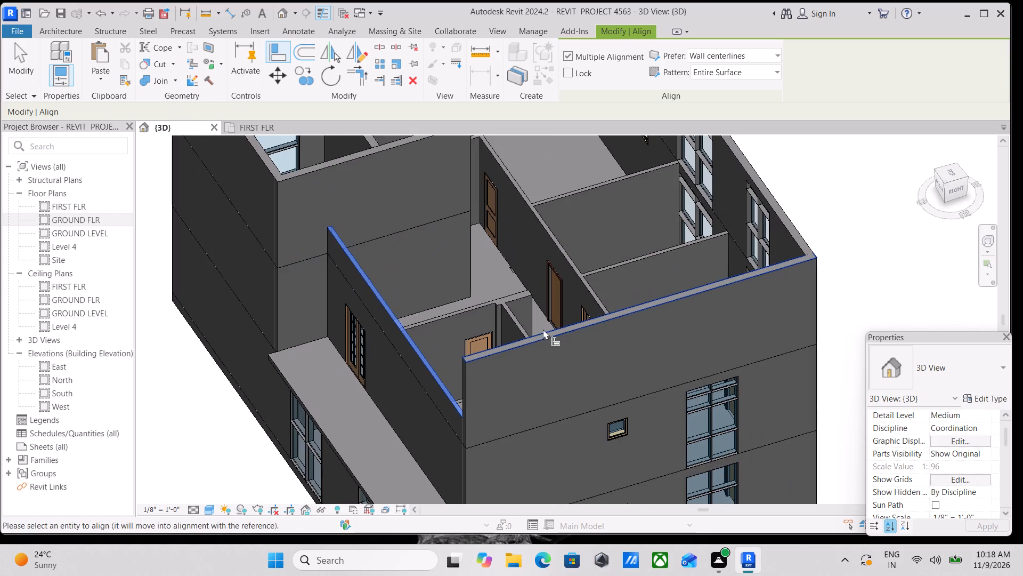
pyautogui.click(545, 332)
# Align the top of the back Level 4 wall with the 3' parapet top, deleting its 24" x 24" window instance.
pyautogui.moveTo(579, 326); pyautogui.dragTo(403, 391, button='middle')
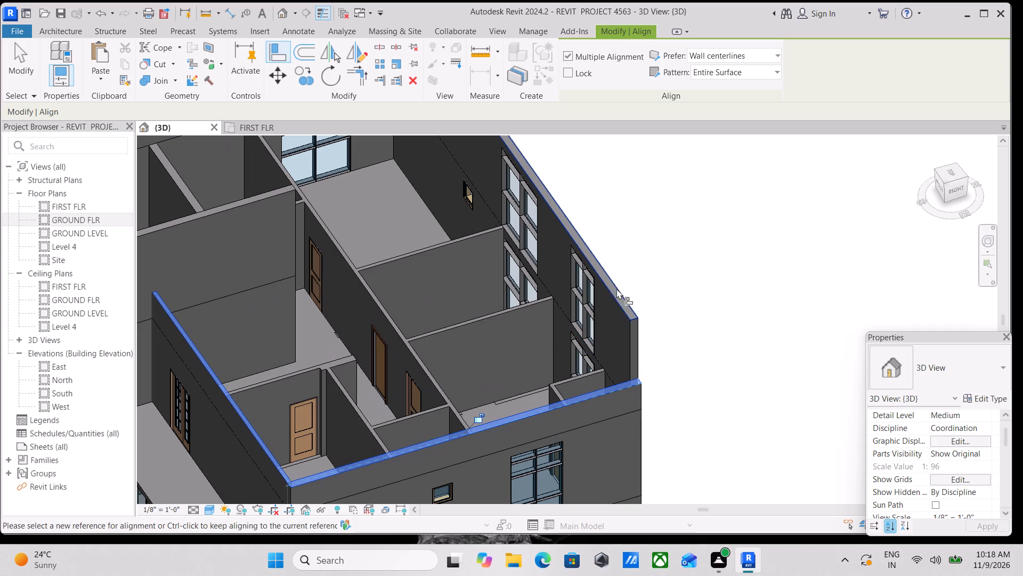
pyautogui.click(618, 293)
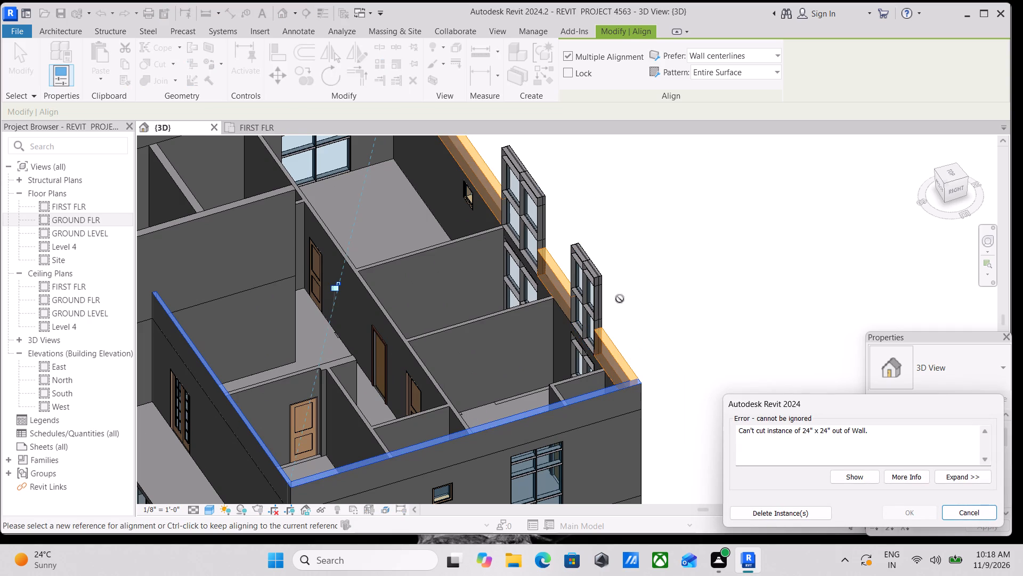
pyautogui.scroll(-2, 629, 314)
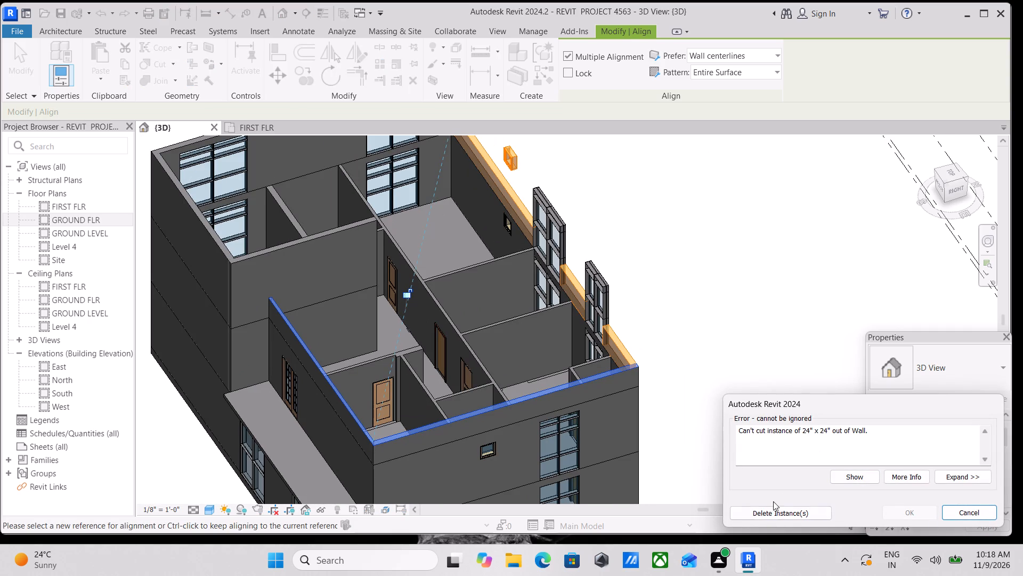
pyautogui.click(774, 507)
pyautogui.scroll(-4, 672, 359)
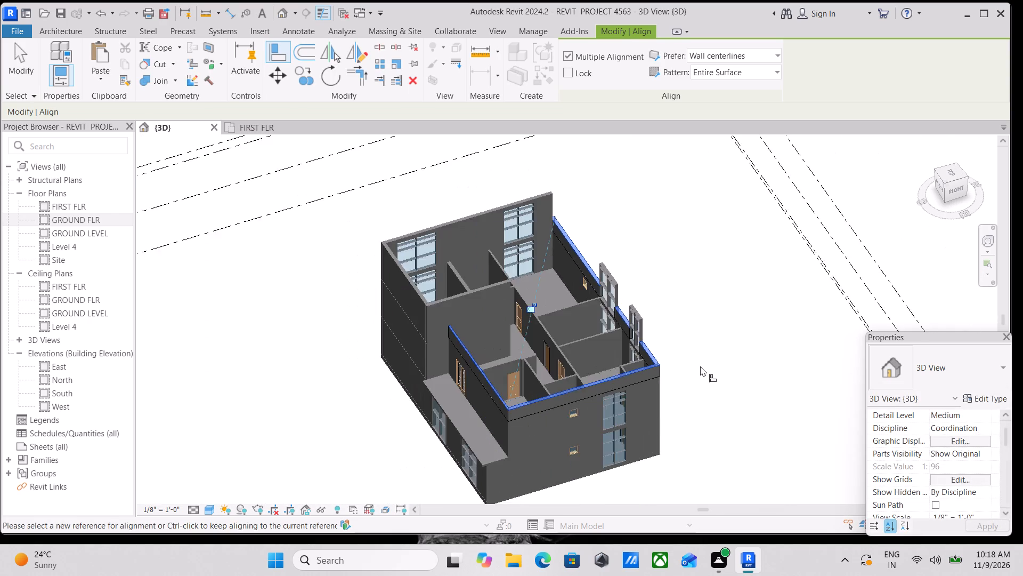
# Align the tops of the left Level 4 wall and the two walls enclosing the stair bay with the 3' parapet, and end Align.
pyautogui.moveTo(700, 366); pyautogui.dragTo(406, 316, button='middle')
pyautogui.scroll(3, 640, 335)
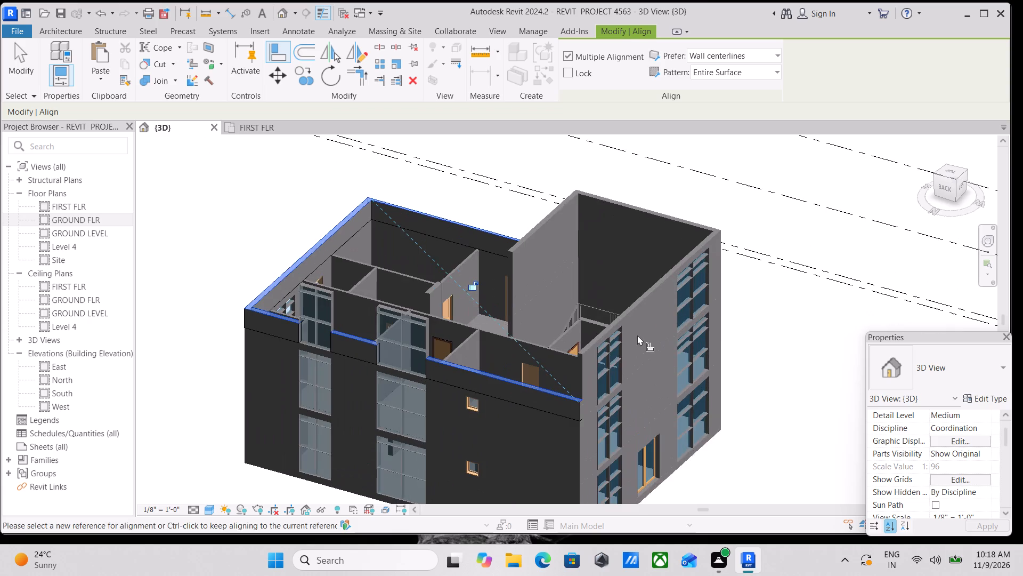
pyautogui.moveTo(617, 314); pyautogui.dragTo(530, 365, button='middle')
pyautogui.scroll(1, 526, 369)
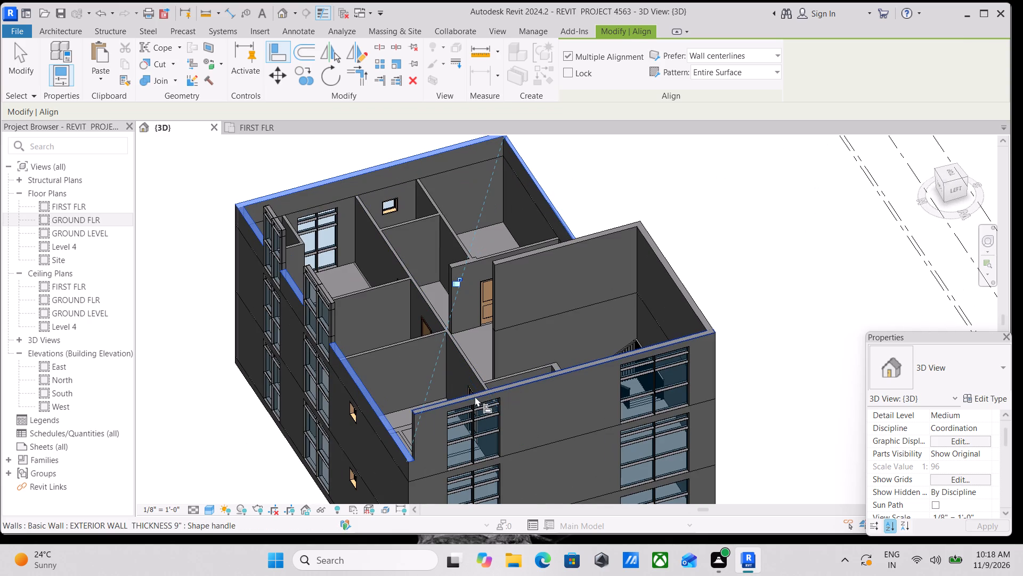
pyautogui.click(475, 395)
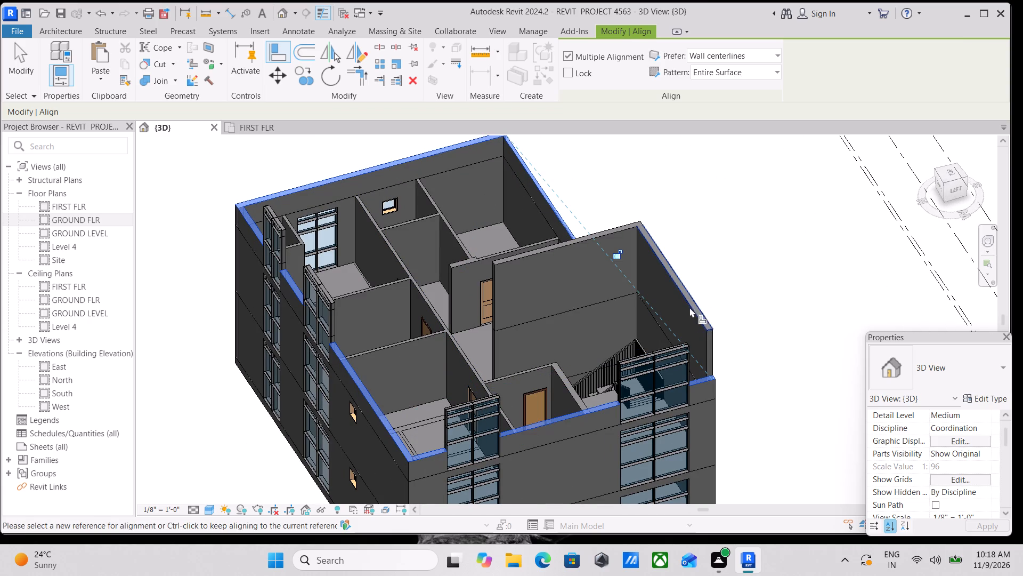
pyautogui.click(697, 309)
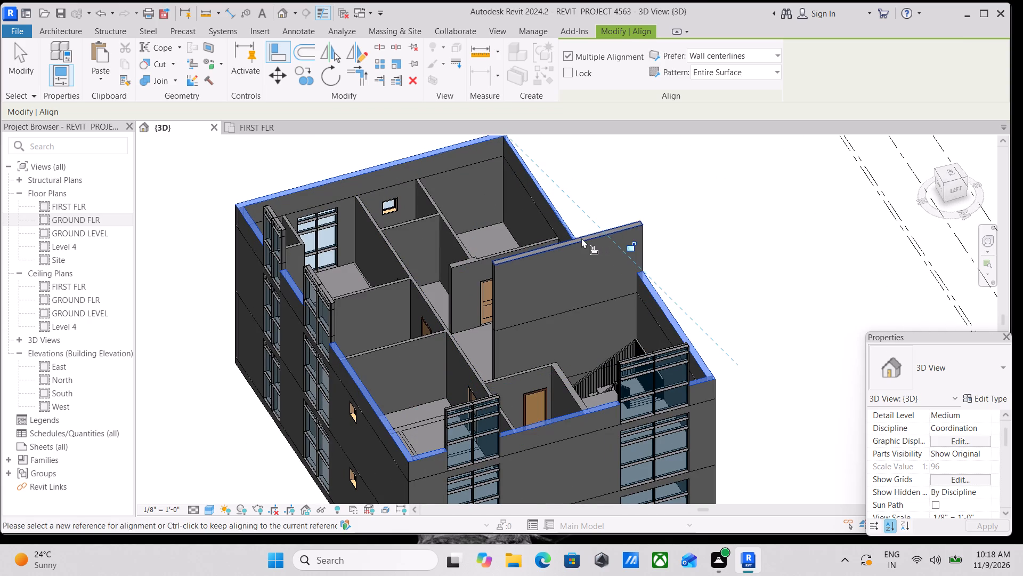
pyautogui.click(581, 238)
pyautogui.moveTo(541, 278); pyautogui.dragTo(655, 277, button='middle')
pyautogui.scroll(3, 527, 291)
pyautogui.press('Escape')
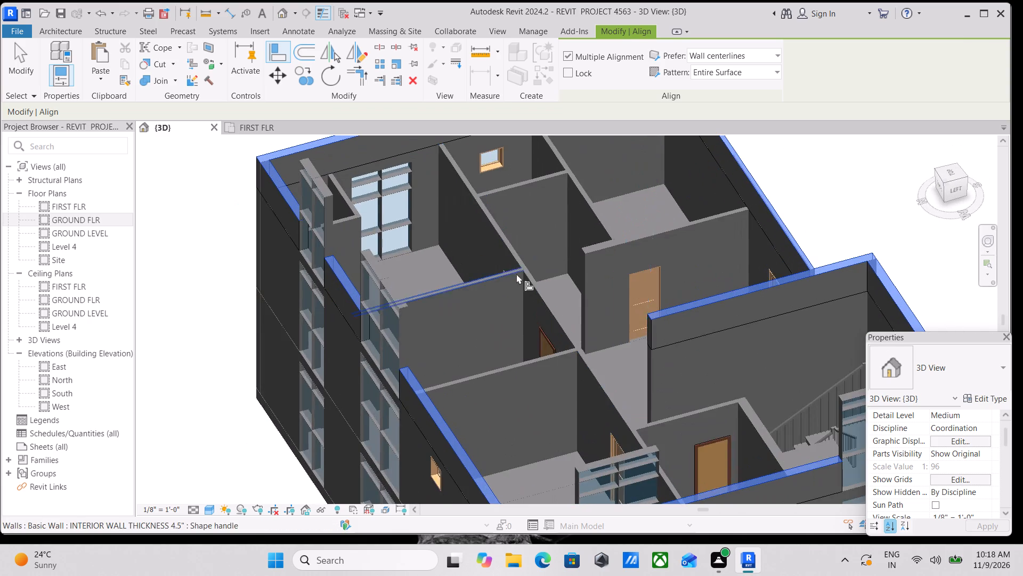
pyautogui.scroll(-5, 509, 262)
pyautogui.press('Escape')
pyautogui.scroll(-6, 516, 267)
# Delete the two Level 4 Storefront curtain walls from the back parapet wall.
pyautogui.keyDown('shift'); pyautogui.moveTo(510, 309); pyautogui.dragTo(515, 307, button='middle'); pyautogui.keyUp('shift')
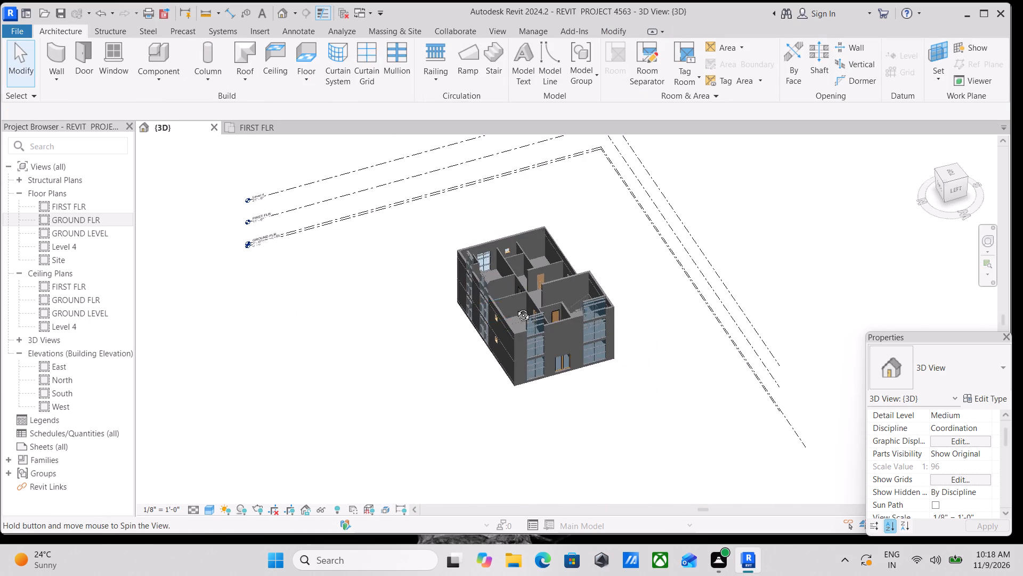
pyautogui.keyDown('shift'); pyautogui.moveTo(515, 307); pyautogui.dragTo(694, 253, button='middle'); pyautogui.keyUp('shift')
pyautogui.scroll(8, 535, 285)
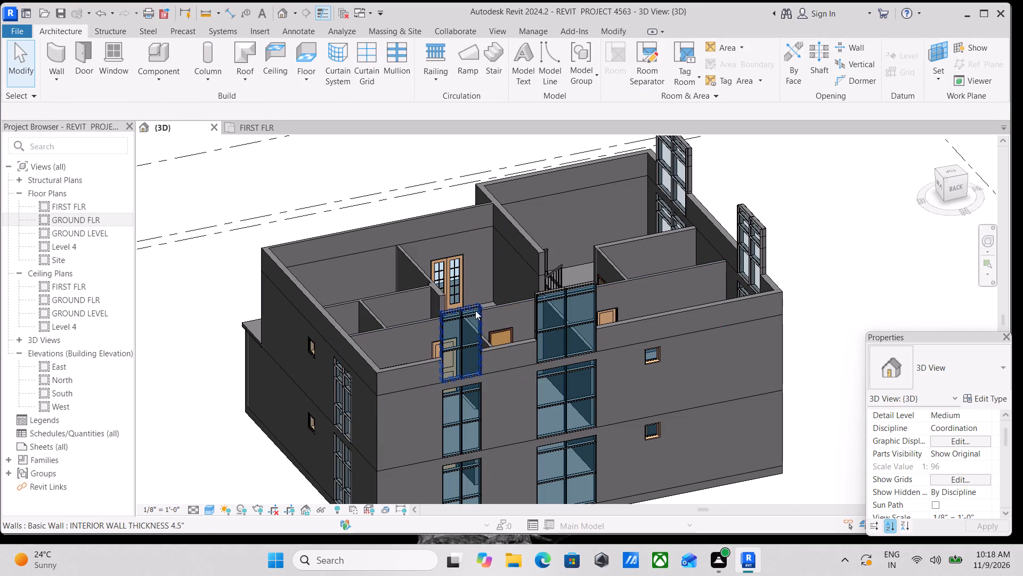
pyautogui.click(470, 306)
pyautogui.rightClick(470, 306)
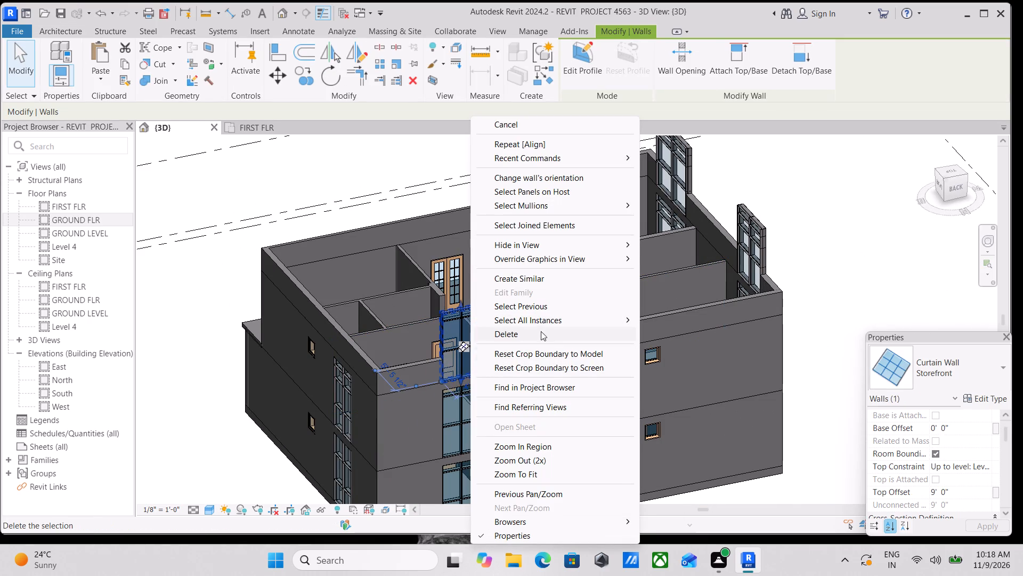
pyautogui.click(539, 329)
pyautogui.click(573, 287)
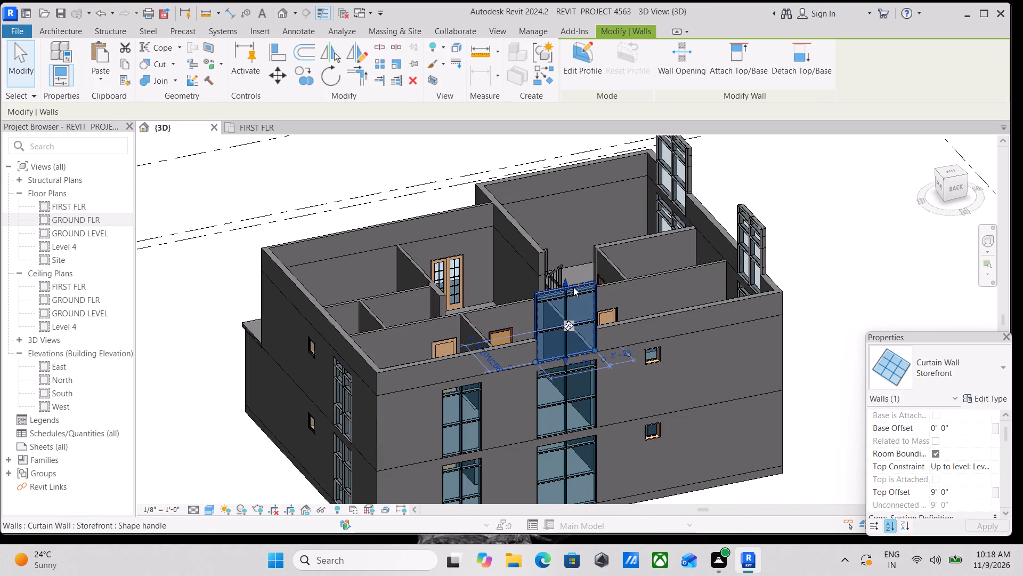
pyautogui.rightClick(573, 287)
pyautogui.click(613, 332)
# Delete the two Level 4 Storefront curtain walls from the parapet wall on the house's left side.
pyautogui.scroll(-1, 632, 337)
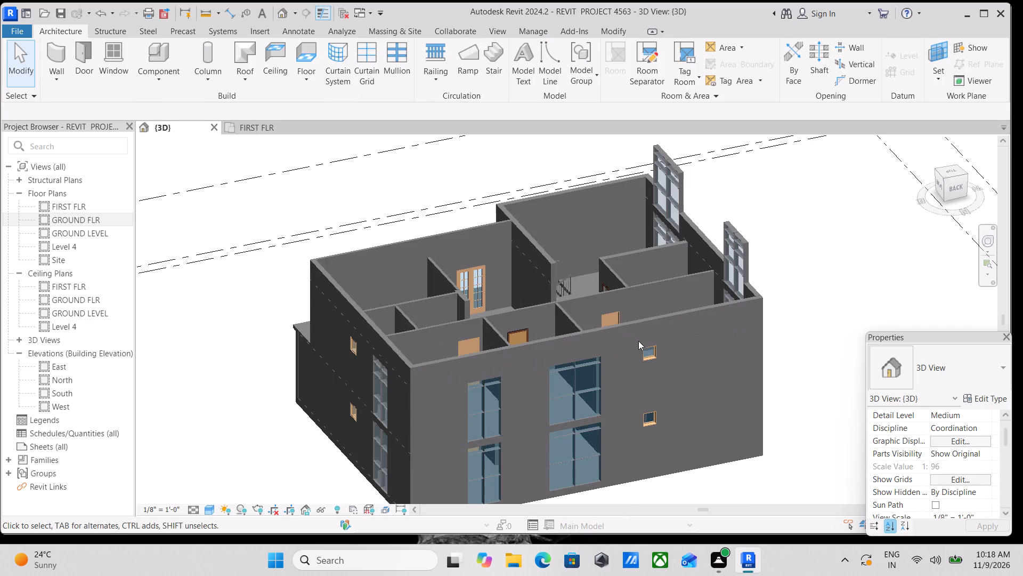
pyautogui.scroll(-1, 653, 345)
pyautogui.keyDown('shift'); pyautogui.moveTo(652, 345); pyautogui.dragTo(379, 263, button='middle'); pyautogui.keyUp('shift')
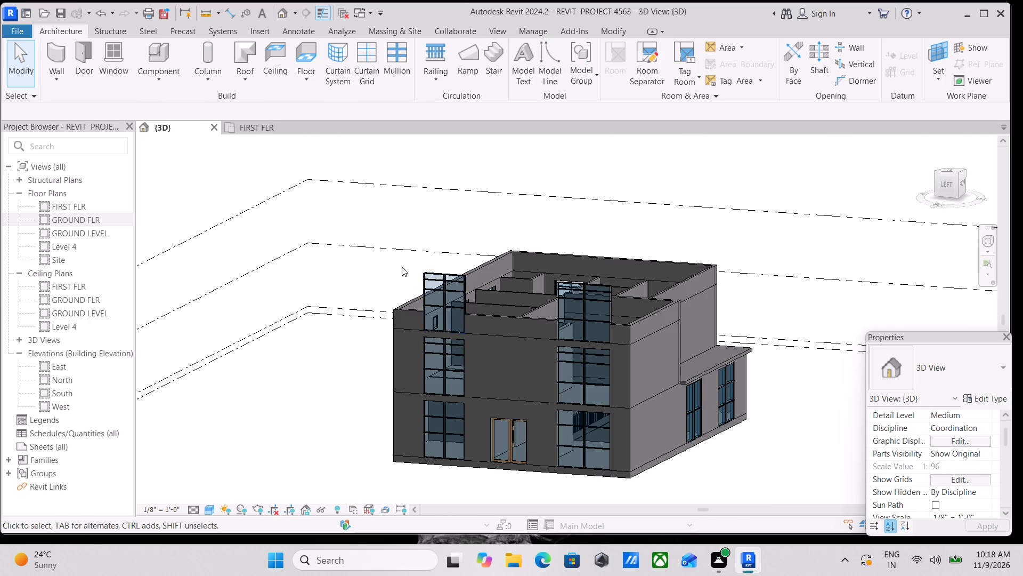
pyautogui.moveTo(456, 275); pyautogui.dragTo(464, 275)
pyautogui.rightClick(465, 275)
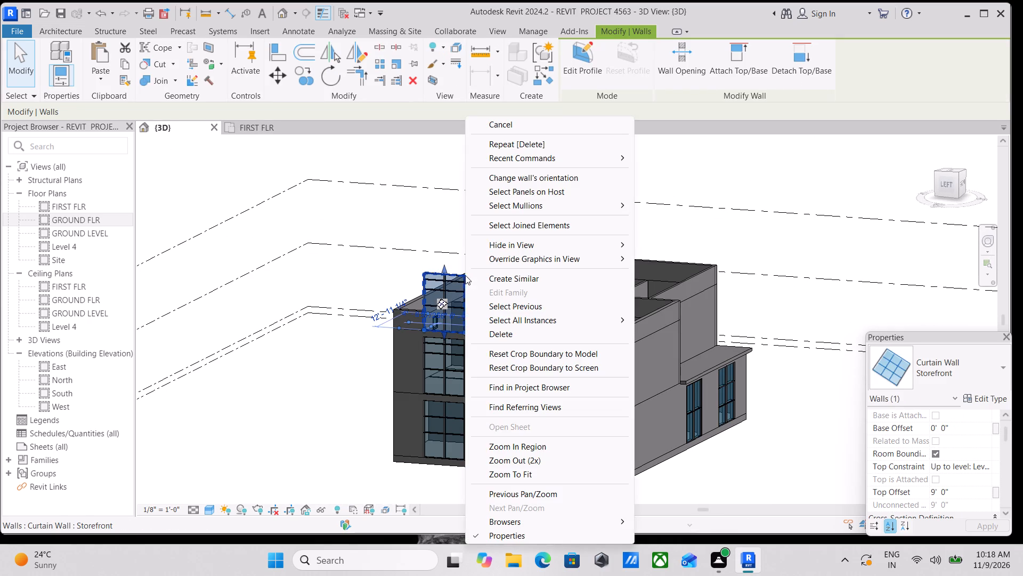
pyautogui.click(505, 335)
pyautogui.scroll(2, 583, 321)
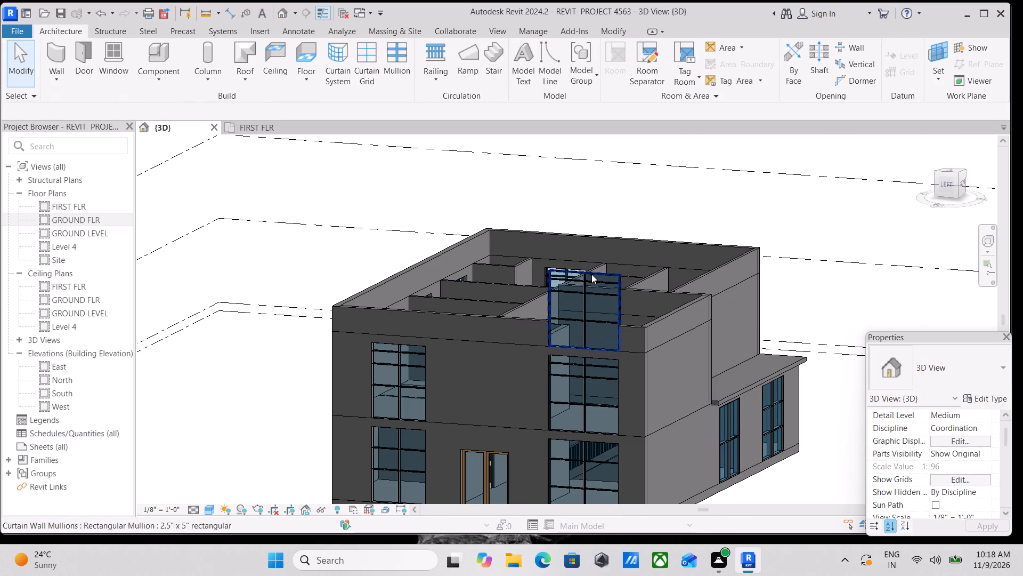
pyautogui.click(591, 274)
pyautogui.rightClick(589, 274)
pyautogui.click(635, 335)
# Examine the terrace parapets and the uncovered first-floor rooms from several angles around the house.
pyautogui.scroll(-1, 635, 335)
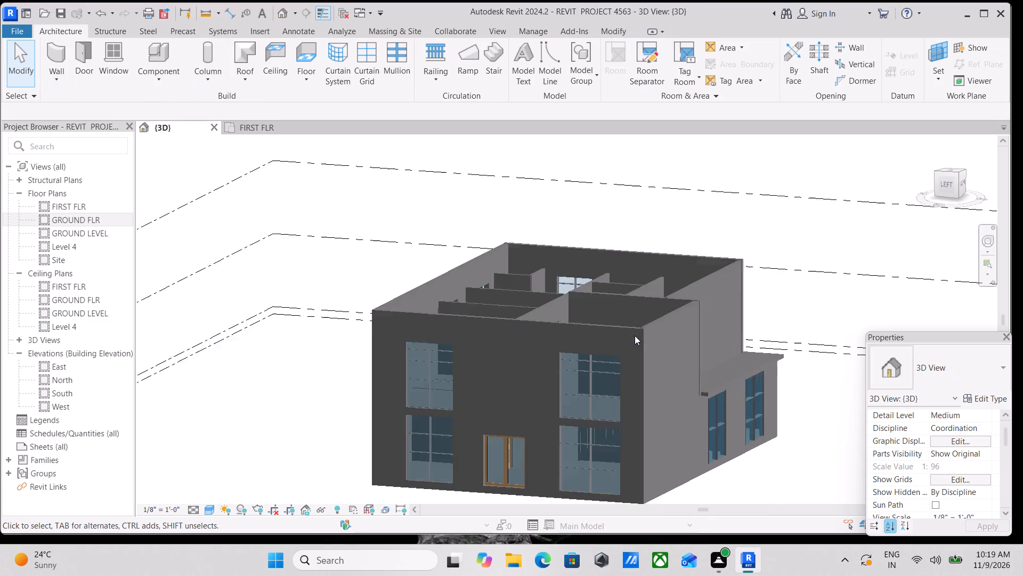
pyautogui.scroll(-1, 635, 335)
pyautogui.keyDown('shift'); pyautogui.moveTo(628, 314); pyautogui.dragTo(441, 459, button='middle'); pyautogui.keyUp('shift')
pyautogui.keyDown('shift'); pyautogui.moveTo(551, 393); pyautogui.dragTo(539, 380, button='middle'); pyautogui.keyUp('shift')
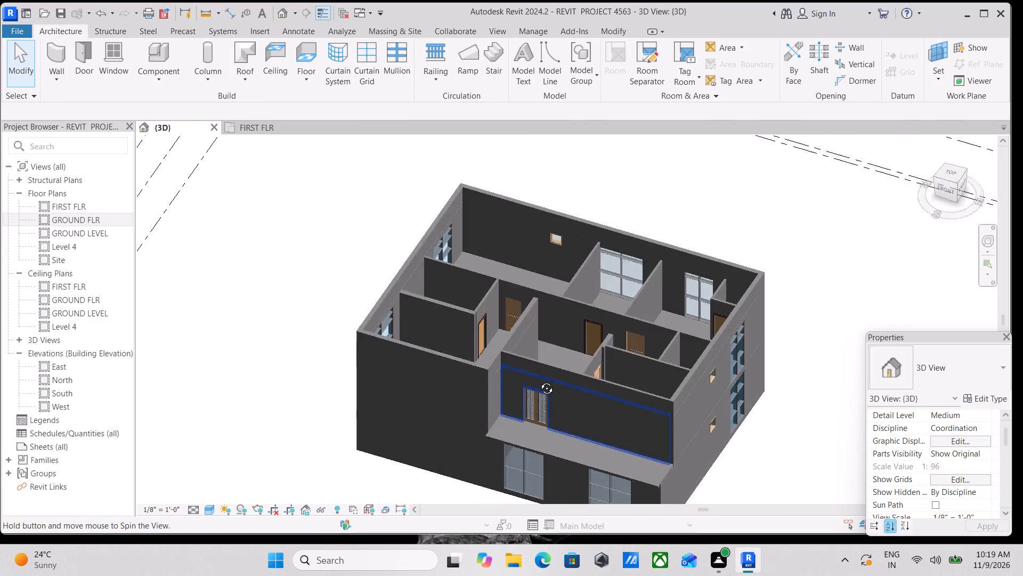
pyautogui.keyDown('shift'); pyautogui.moveTo(539, 380); pyautogui.dragTo(565, 448, button='middle'); pyautogui.keyUp('shift')
pyautogui.scroll(-1, 579, 372)
pyautogui.keyDown('shift'); pyautogui.moveTo(579, 372); pyautogui.dragTo(555, 357, button='middle'); pyautogui.keyUp('shift')
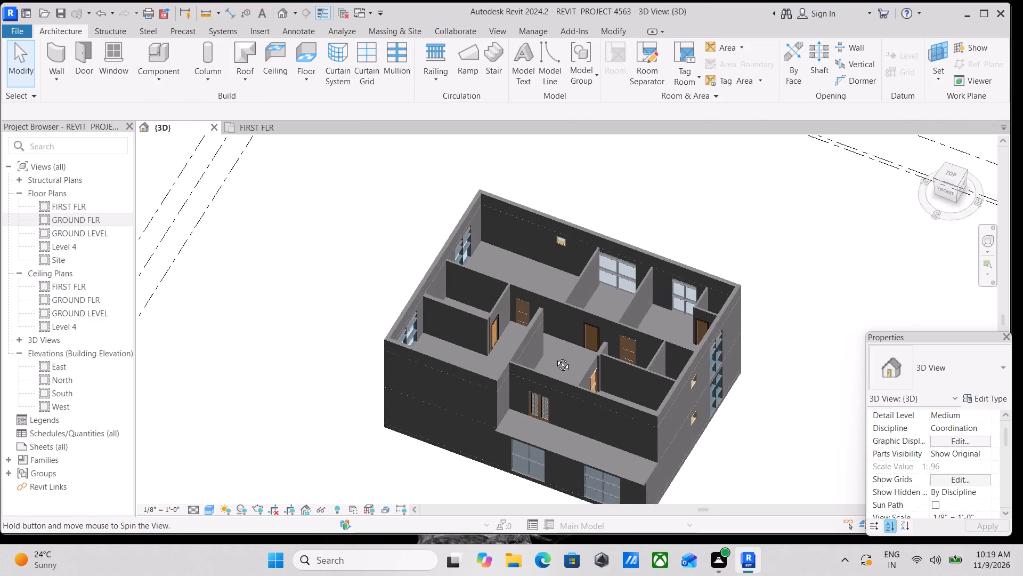
pyautogui.keyDown('shift'); pyautogui.moveTo(555, 357); pyautogui.dragTo(451, 403, button='middle'); pyautogui.keyUp('shift')
pyautogui.scroll(1, 508, 290)
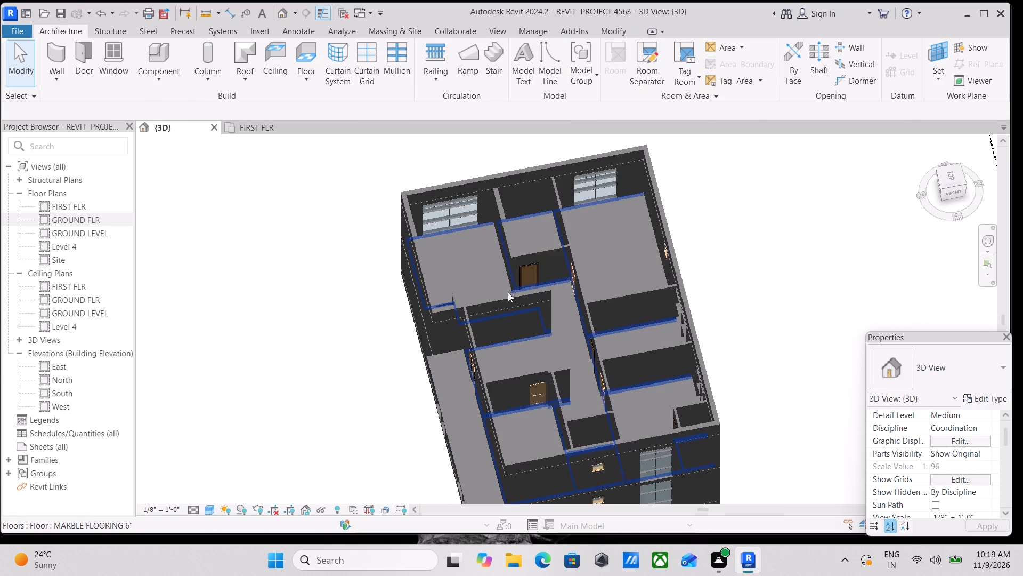
pyautogui.scroll(-2, 528, 320)
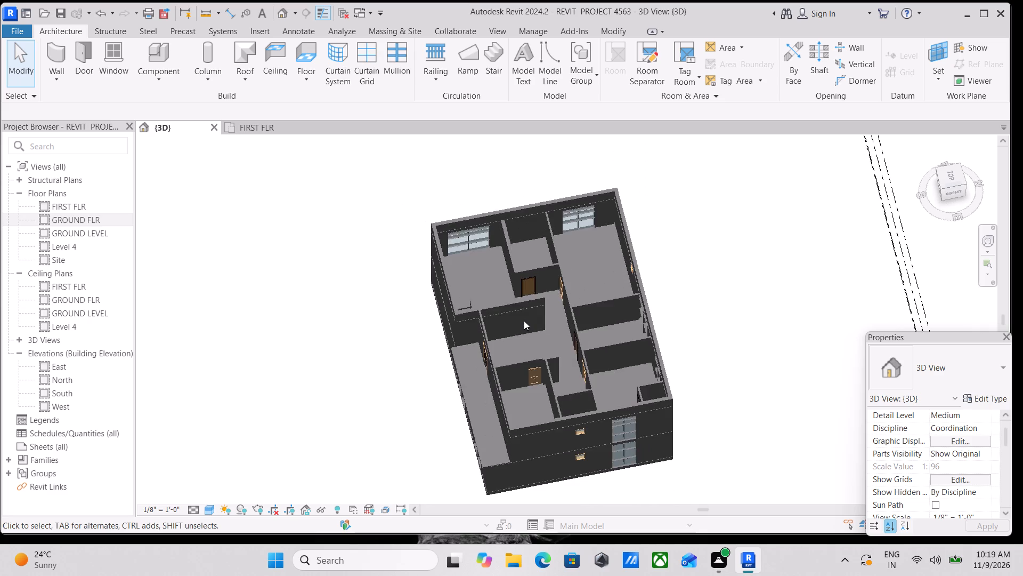
pyautogui.scroll(-2, 533, 318)
pyautogui.keyDown('shift'); pyautogui.moveTo(529, 317); pyautogui.dragTo(531, 406, button='middle'); pyautogui.keyUp('shift')
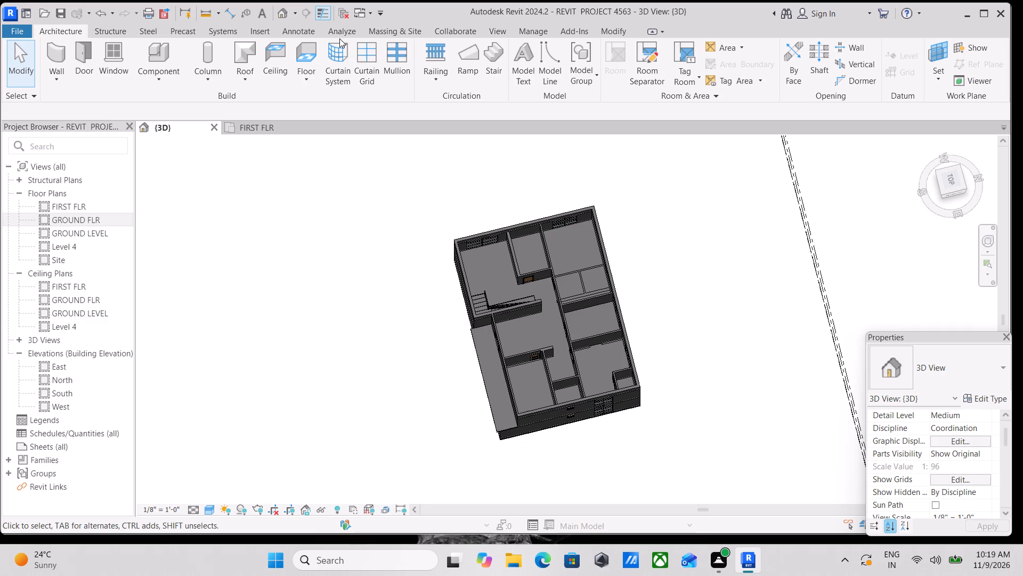
pyautogui.scroll(3, 511, 270)
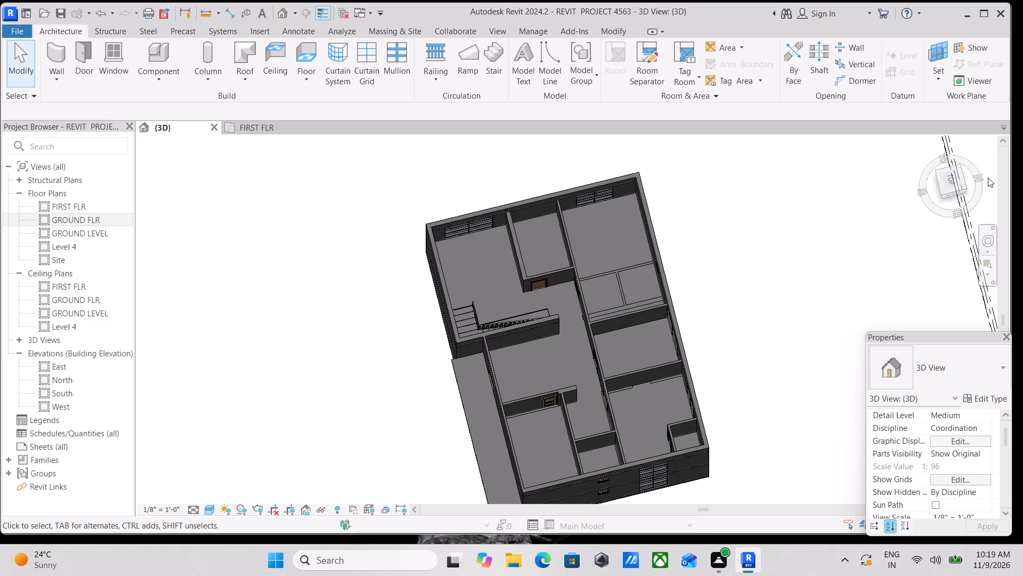
# Orient the 3D view to Top and set its visual style to Hidden Line.
pyautogui.click(942, 195)
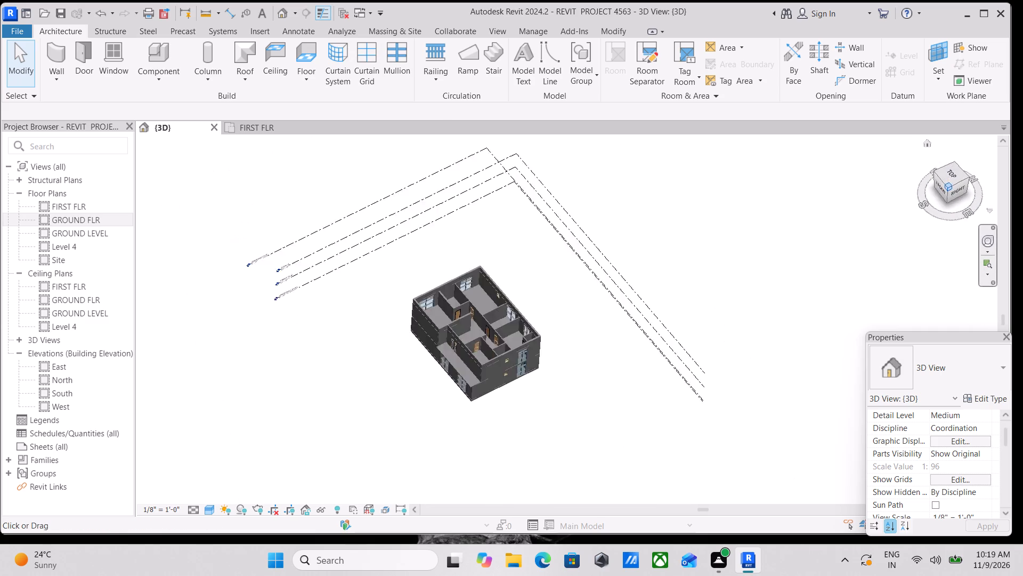
pyautogui.scroll(5, 609, 296)
pyautogui.scroll(3, 574, 343)
pyautogui.scroll(1, 1022, 243)
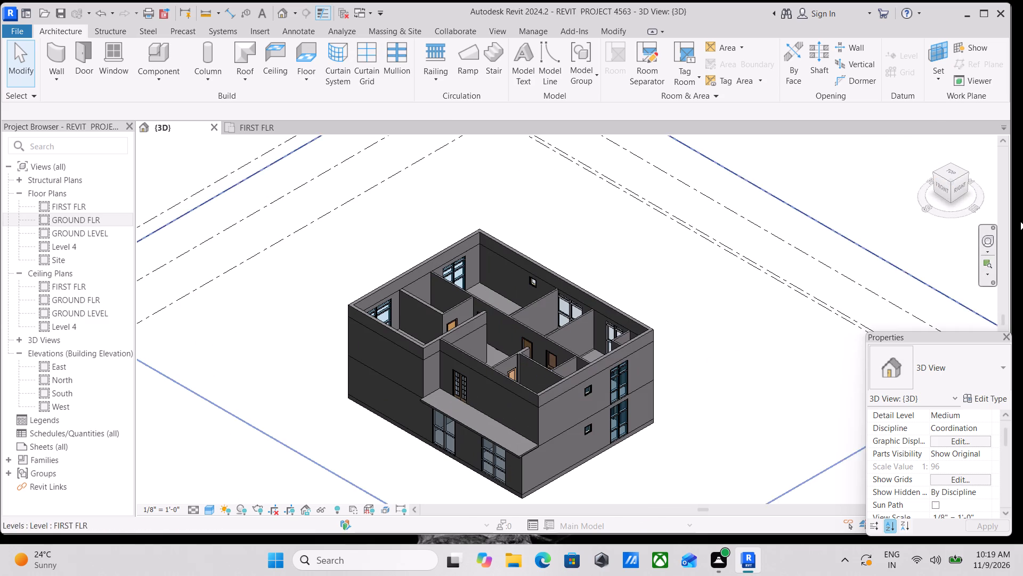
pyautogui.click(952, 167)
pyautogui.scroll(4, 541, 292)
pyautogui.scroll(2, 608, 346)
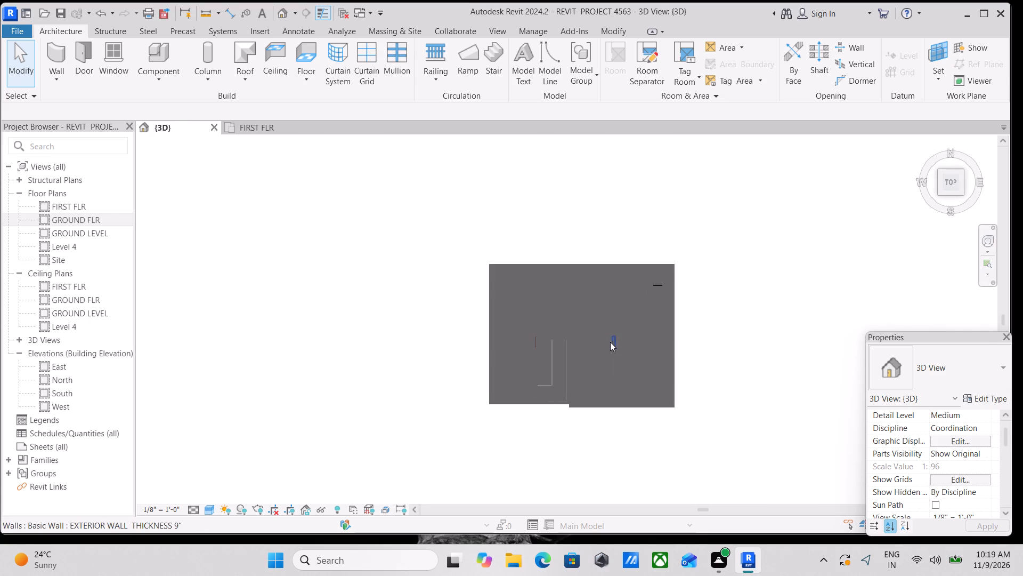
pyautogui.moveTo(615, 328); pyautogui.dragTo(562, 411, button='middle')
pyautogui.scroll(1, 600, 343)
pyautogui.moveTo(597, 336); pyautogui.dragTo(602, 367, button='middle')
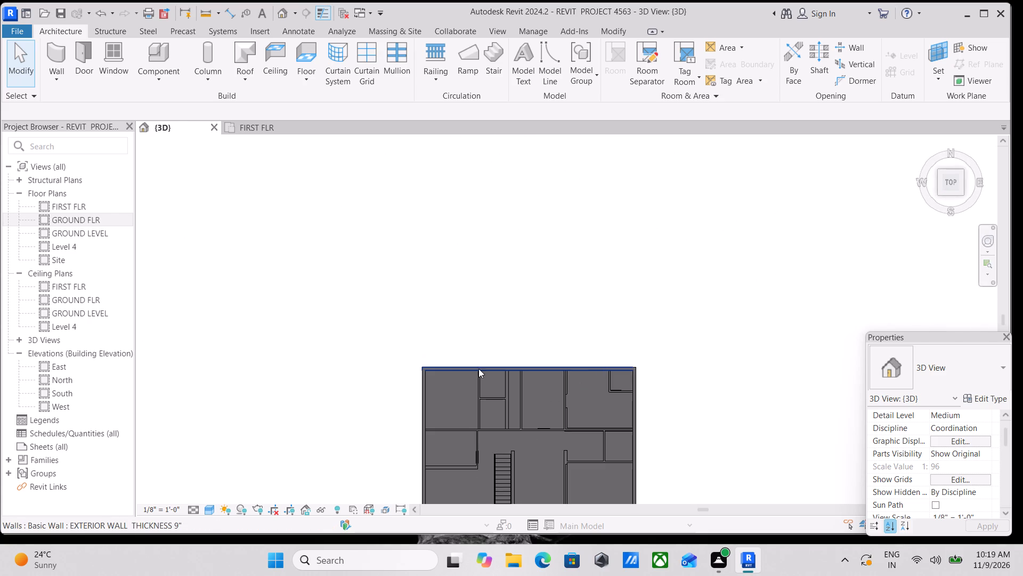
pyautogui.click(210, 507)
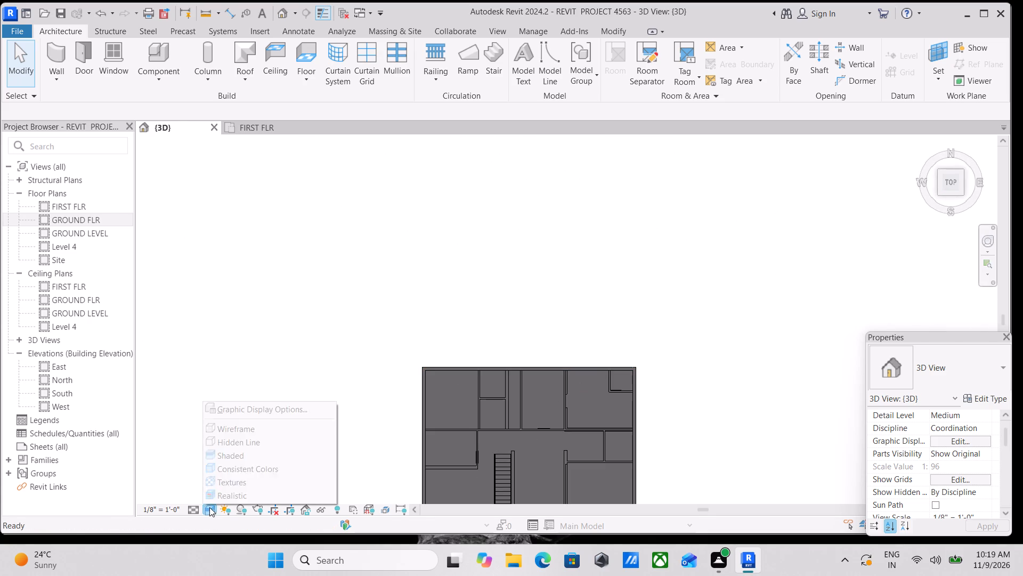
pyautogui.click(234, 458)
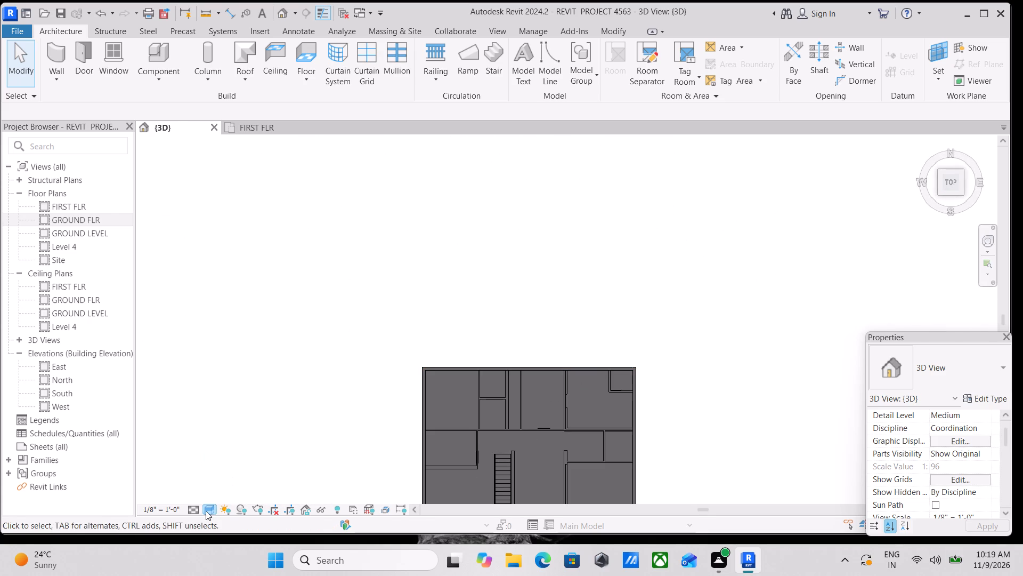
pyautogui.click(206, 511)
pyautogui.click(226, 443)
pyautogui.scroll(2, 480, 425)
pyautogui.moveTo(480, 425); pyautogui.dragTo(495, 376, button='middle')
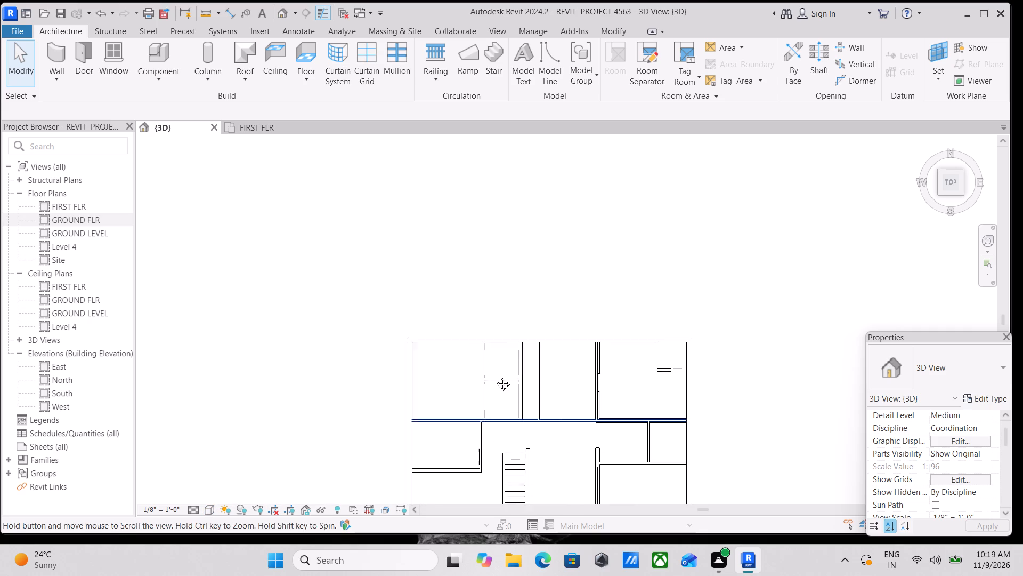
pyautogui.moveTo(495, 376); pyautogui.dragTo(521, 312, button='middle')
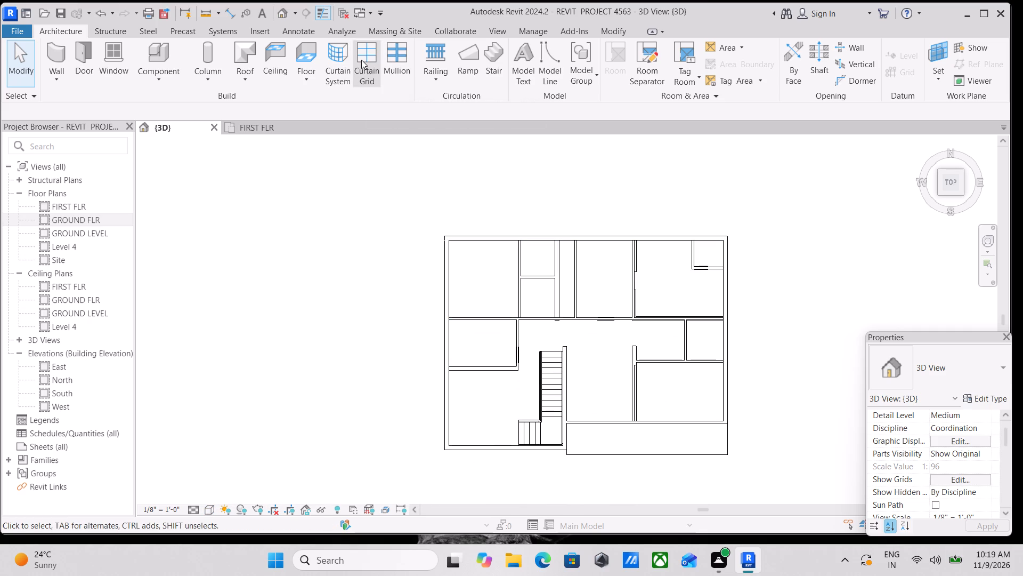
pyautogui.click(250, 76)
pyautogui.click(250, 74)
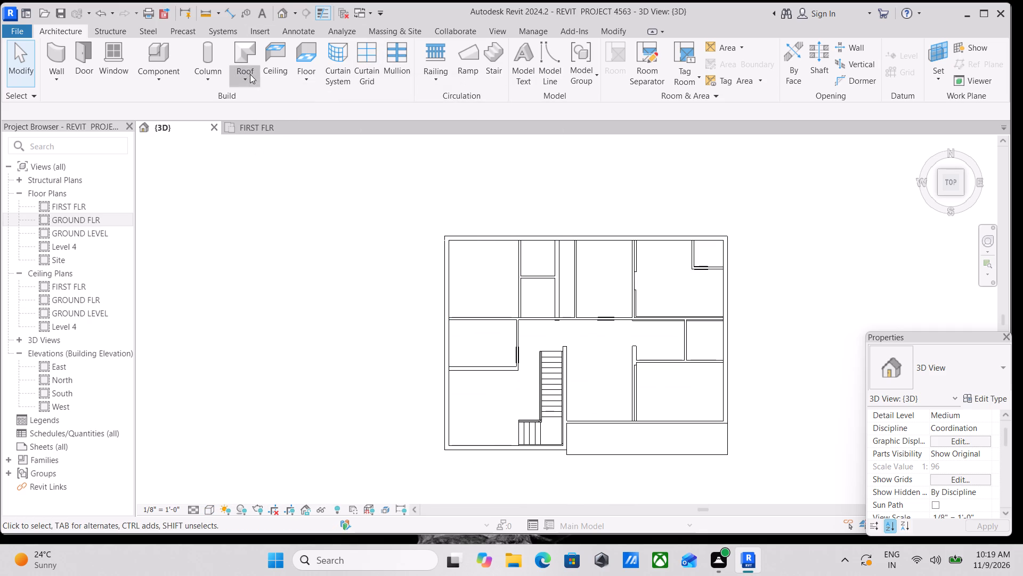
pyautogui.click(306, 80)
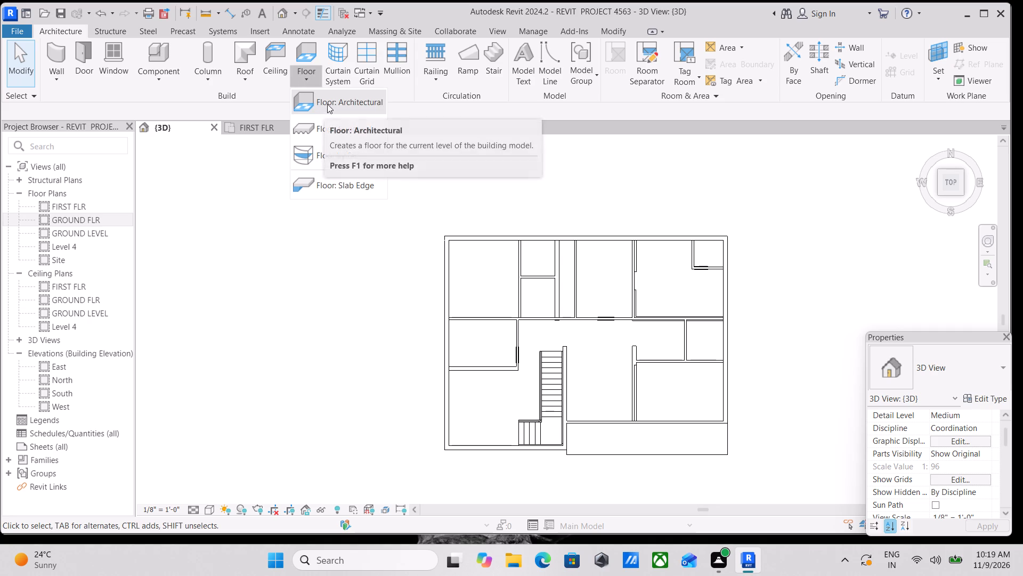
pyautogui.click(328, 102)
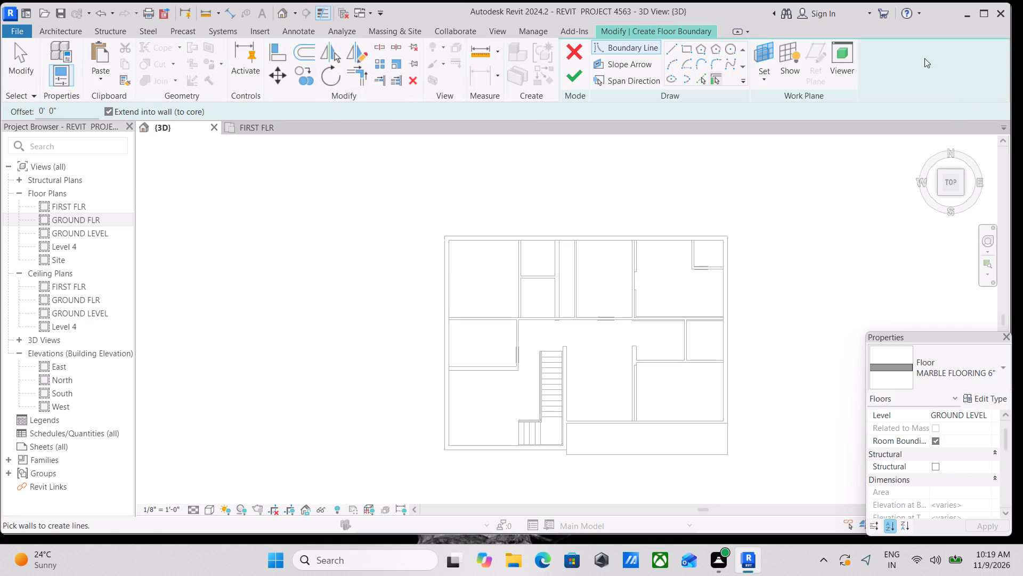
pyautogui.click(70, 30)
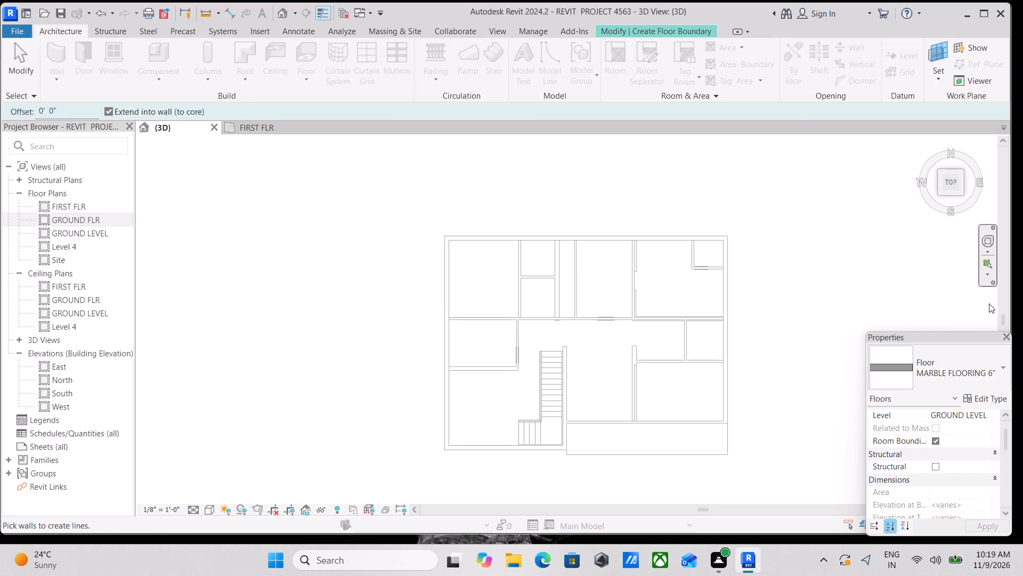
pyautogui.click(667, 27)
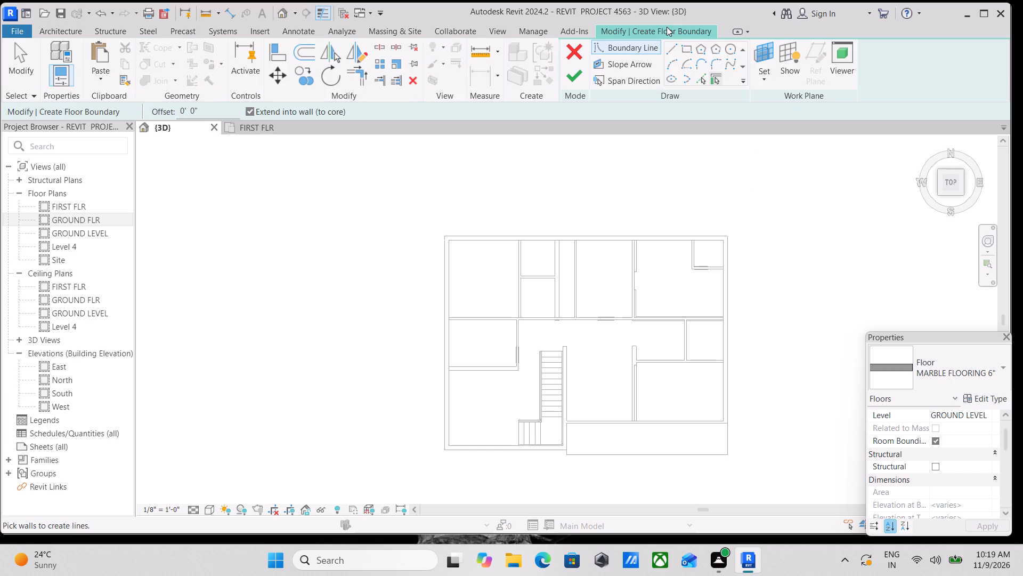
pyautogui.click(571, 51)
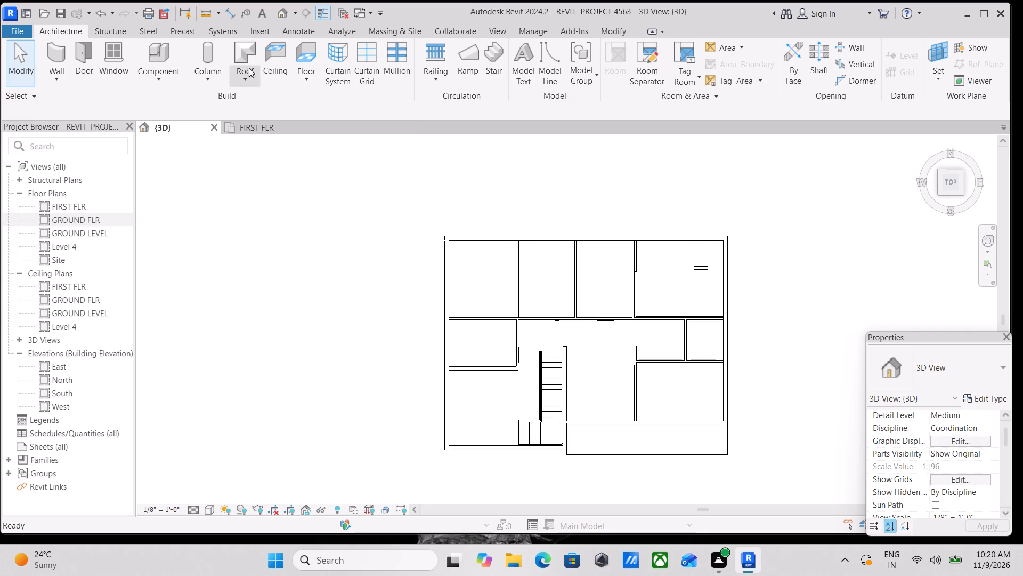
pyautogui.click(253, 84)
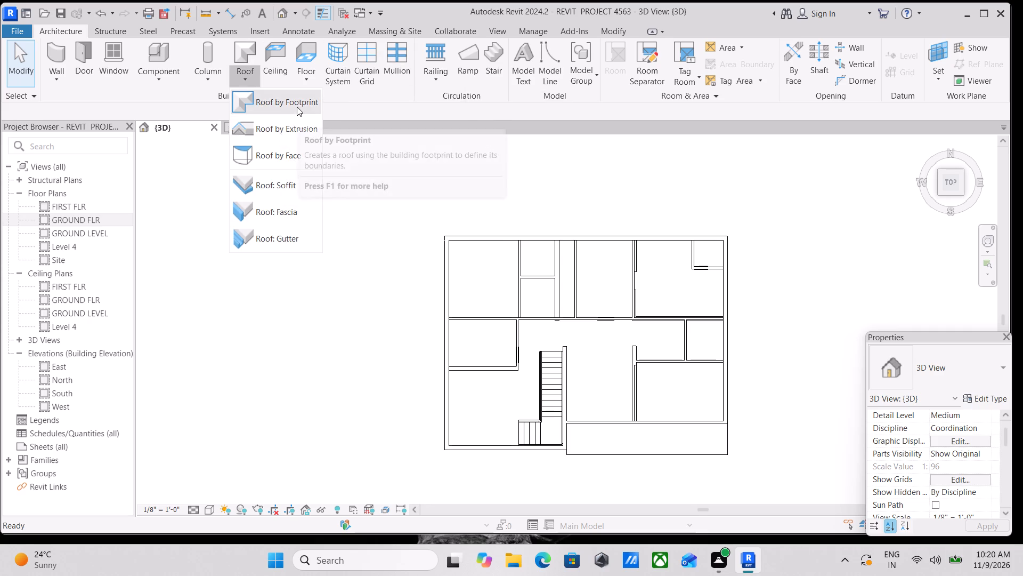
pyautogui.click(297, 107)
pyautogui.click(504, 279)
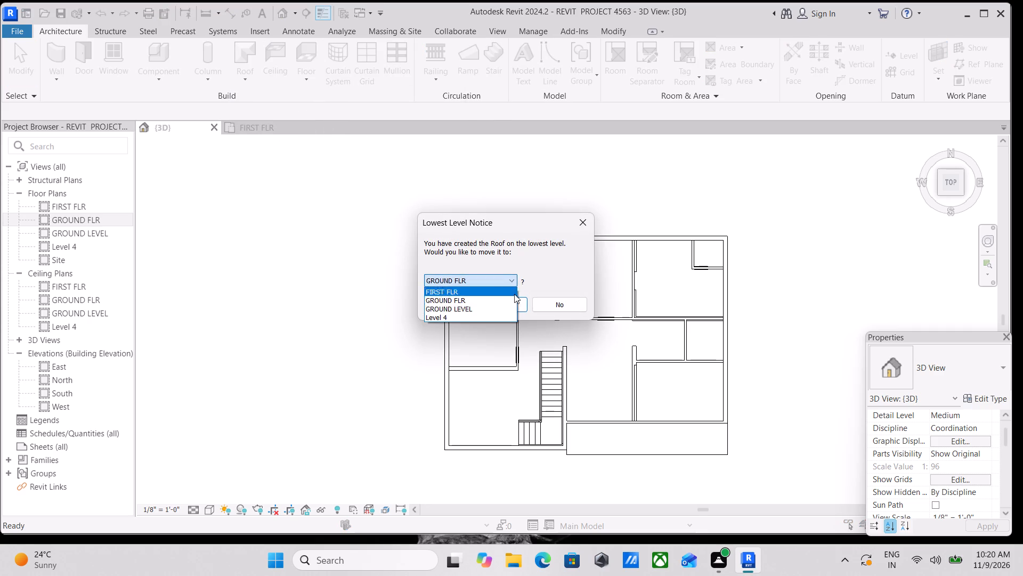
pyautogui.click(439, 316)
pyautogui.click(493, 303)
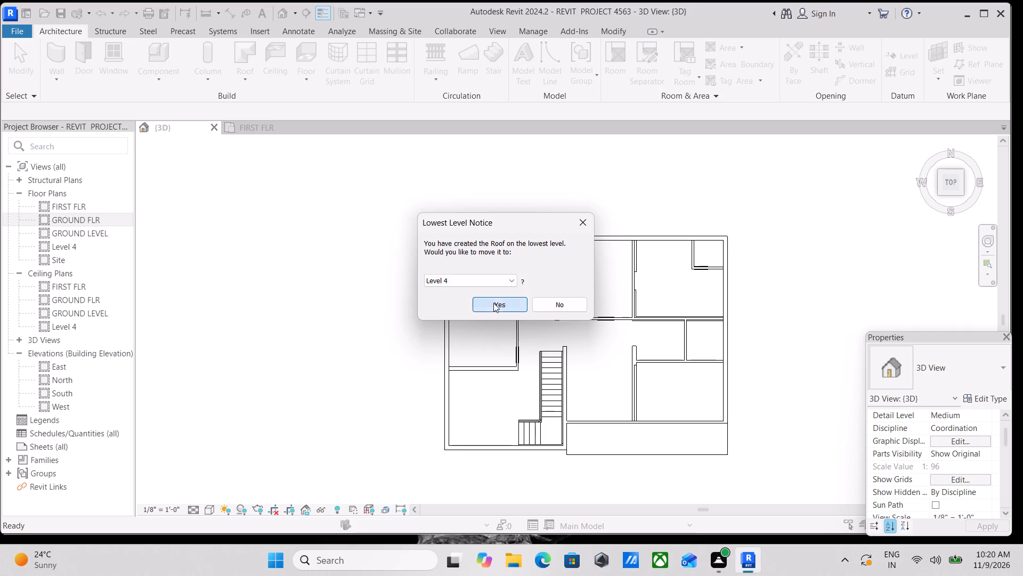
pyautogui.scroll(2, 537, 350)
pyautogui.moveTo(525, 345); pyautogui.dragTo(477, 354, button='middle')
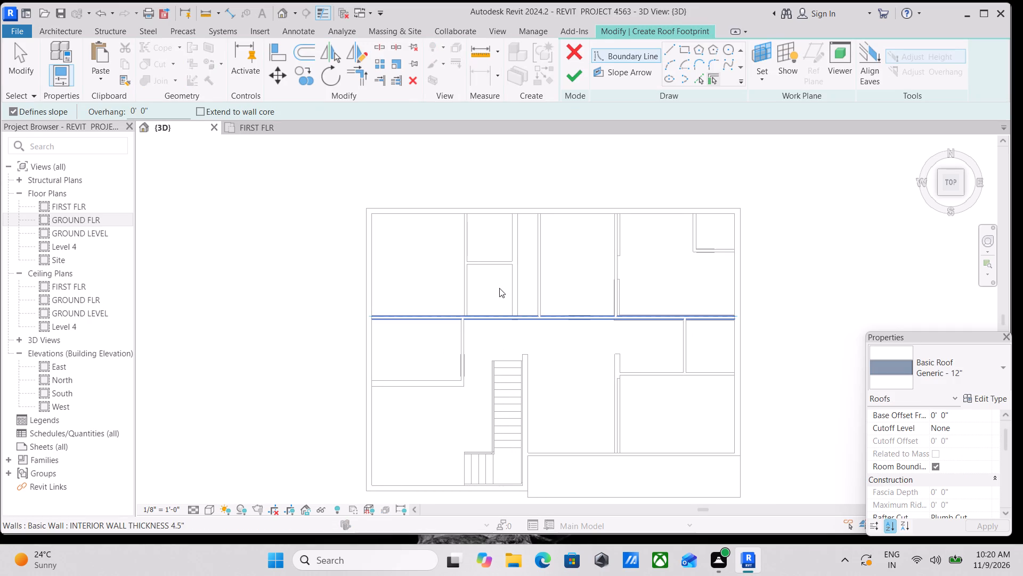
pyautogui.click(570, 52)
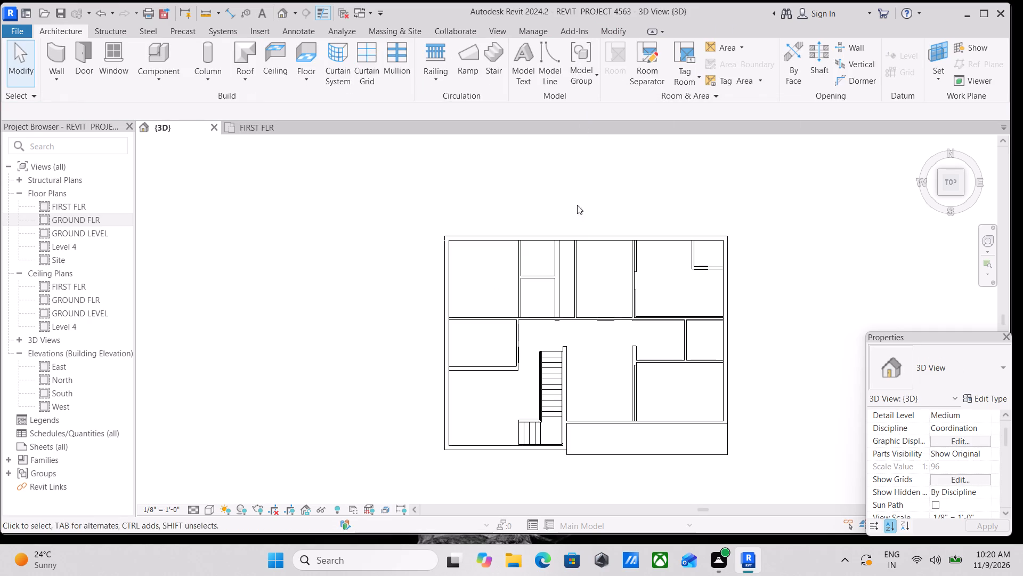
# Open the Level 4 floor plan with the terrace parapet outline in view.
pyautogui.scroll(-1, 592, 308)
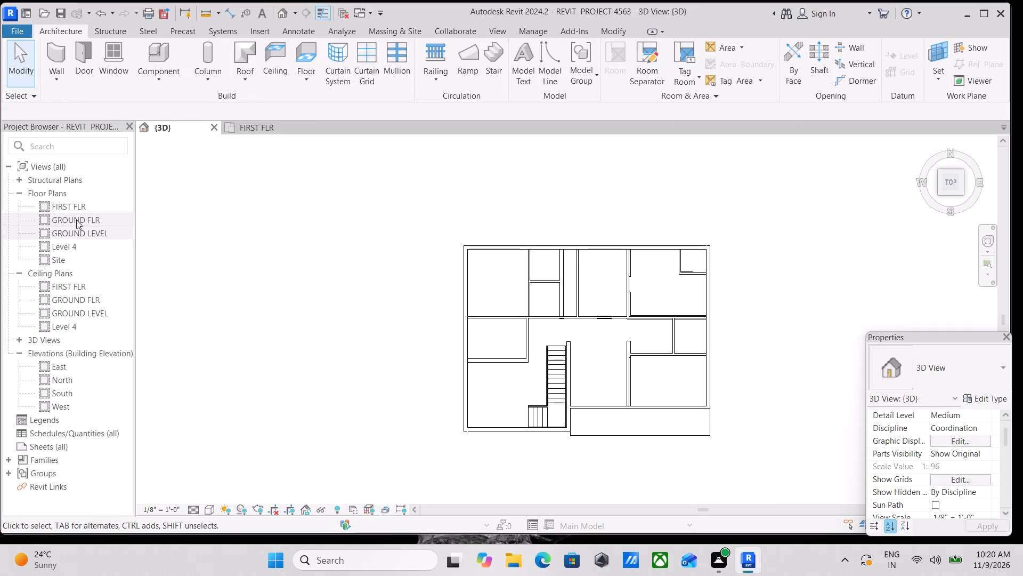
pyautogui.doubleClick(68, 250)
pyautogui.scroll(3, 604, 366)
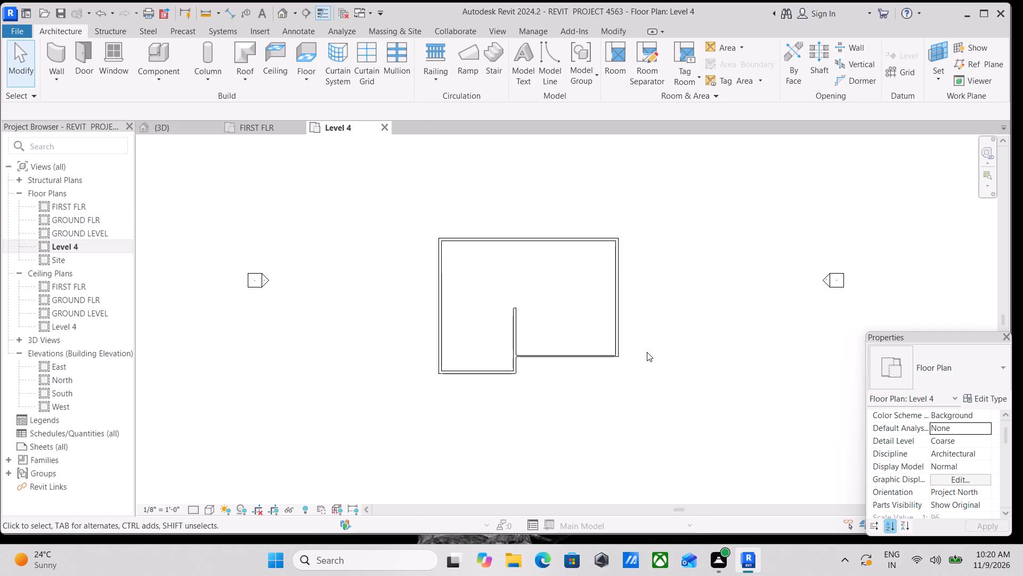
pyautogui.moveTo(647, 350); pyautogui.dragTo(613, 382, button='middle')
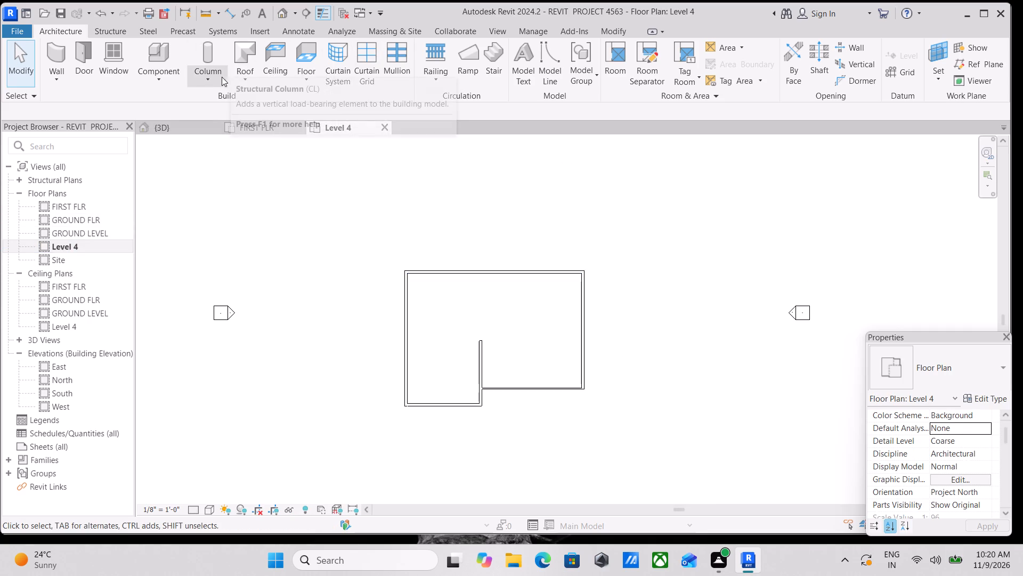
# Start a Roof by Footprint on Level 4 and duplicate the Generic - 12" roof type as ROOFING 6".
pyautogui.click(243, 76)
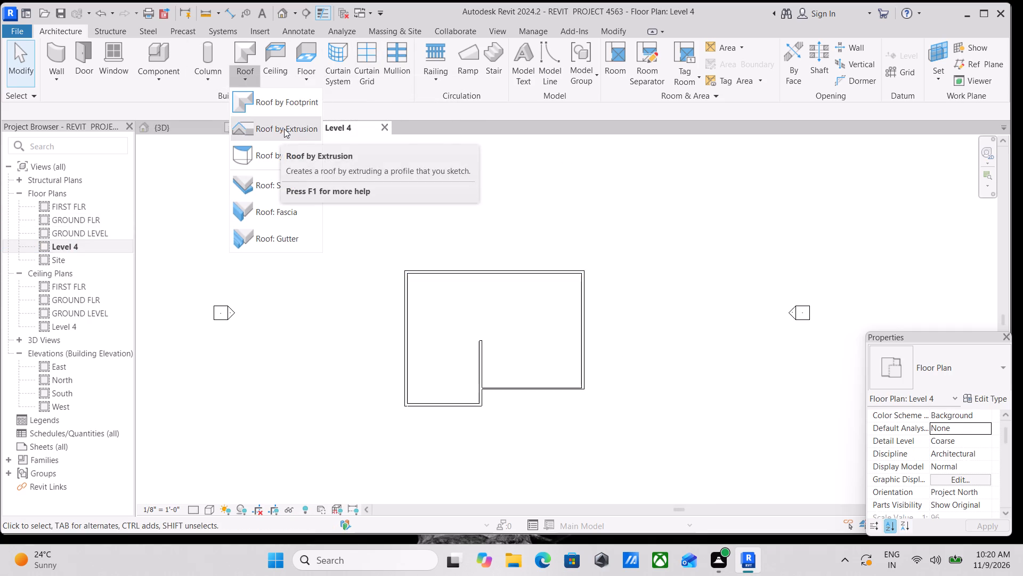
pyautogui.click(294, 105)
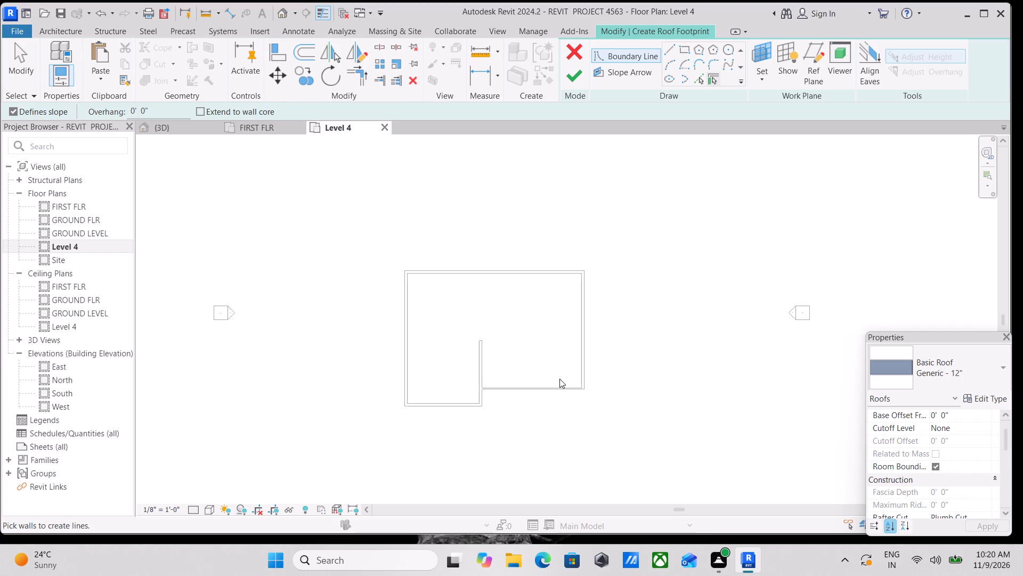
pyautogui.click(992, 394)
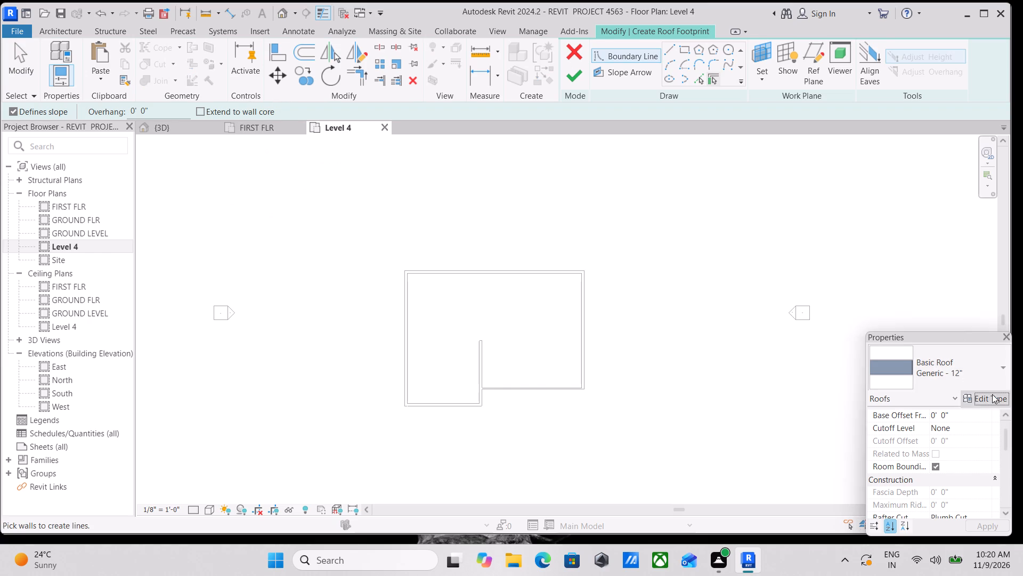
pyautogui.click(993, 133)
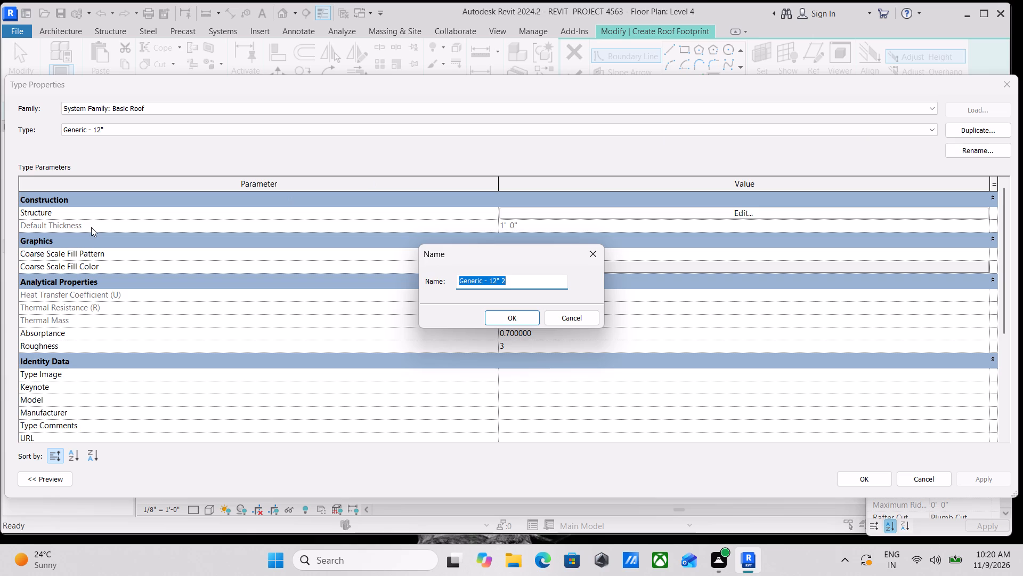
pyautogui.write('WAL')
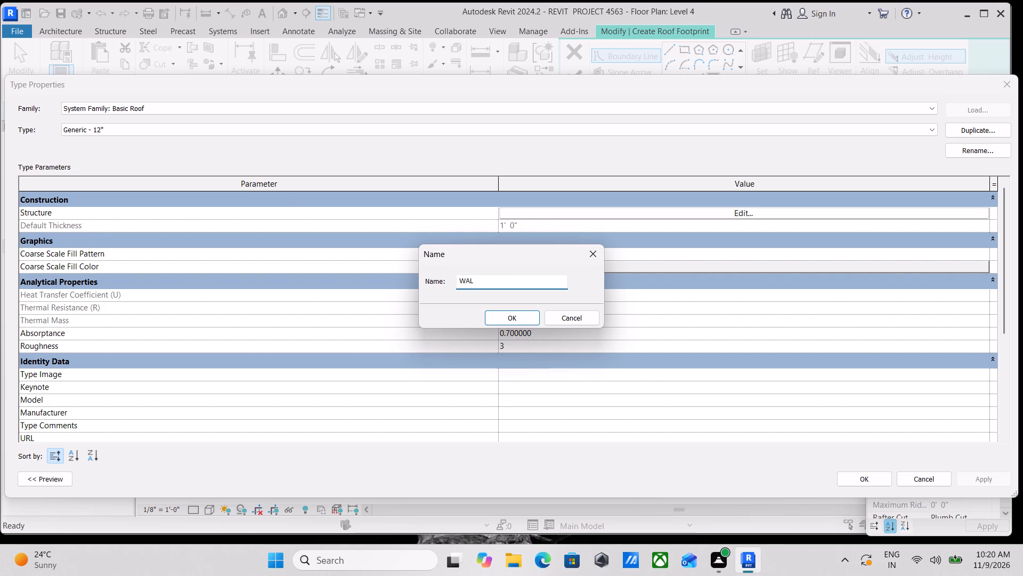
pyautogui.press('BackSpace')
pyautogui.press('BackSpace')
pyautogui.press('BackSpace')
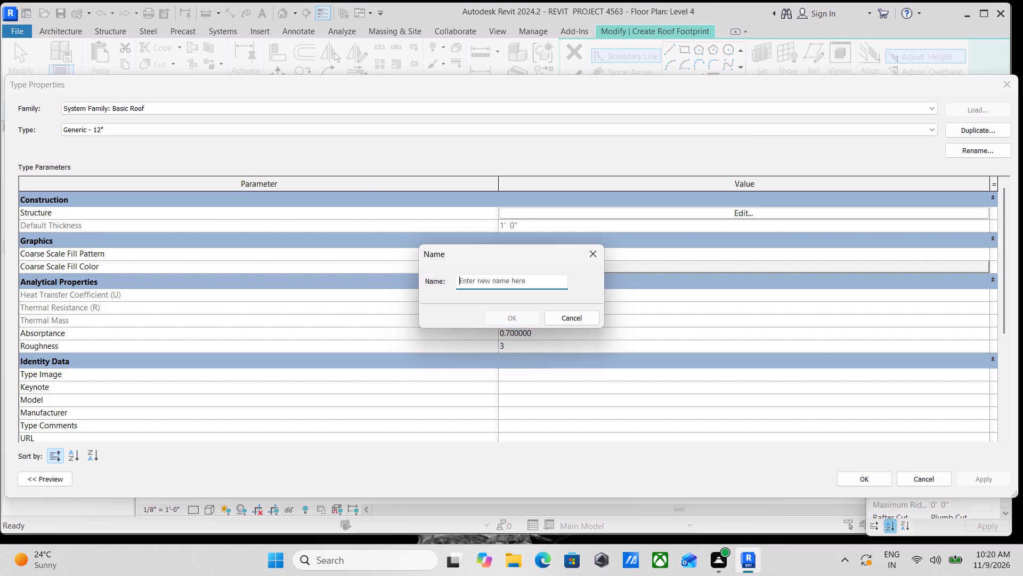
pyautogui.write('ROO')
pyautogui.write('FING')
pyautogui.press('space')
pyautogui.press('6')
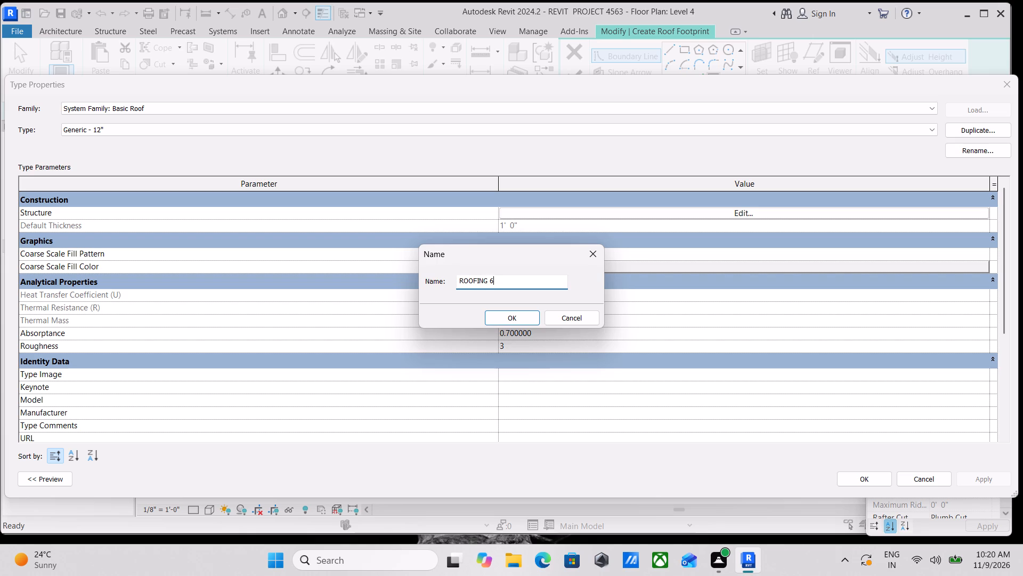
pyautogui.press("'")
pyautogui.press('BackSpace')
pyautogui.hotkey('shift', '"')
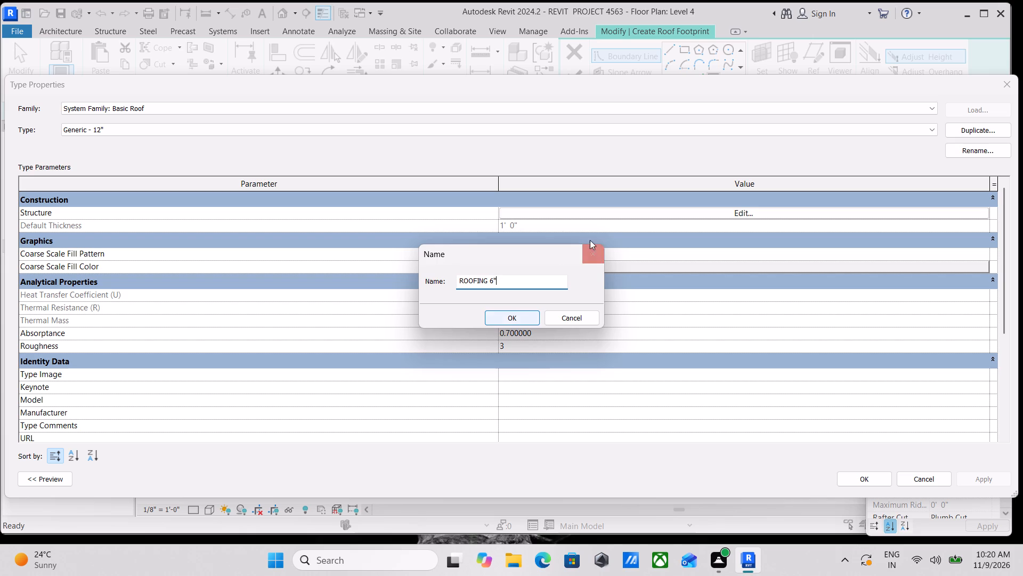
pyautogui.click(515, 324)
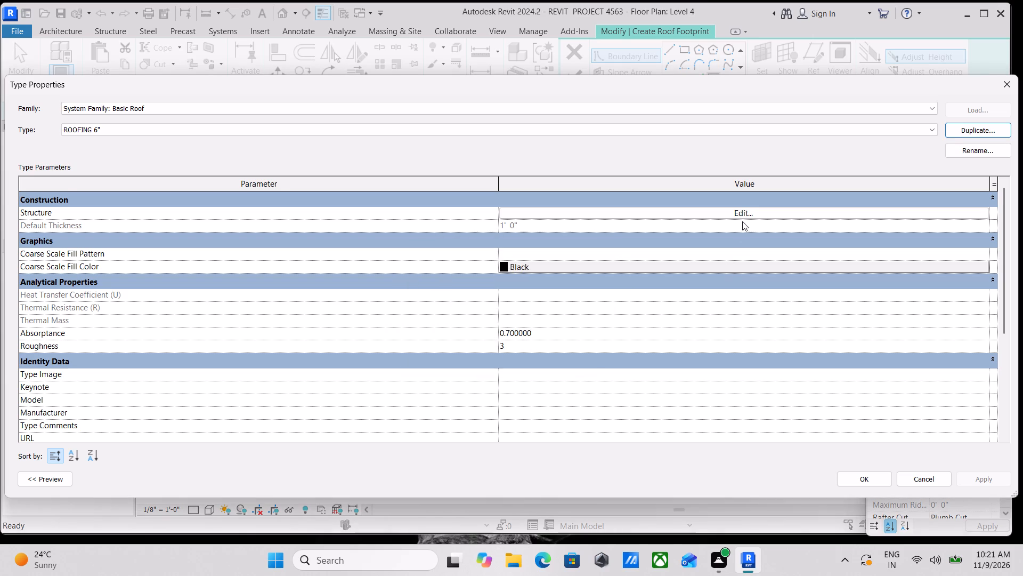
# Set the Structure layer thickness of the ROOFING 6" roof type to 6".
pyautogui.click(752, 213)
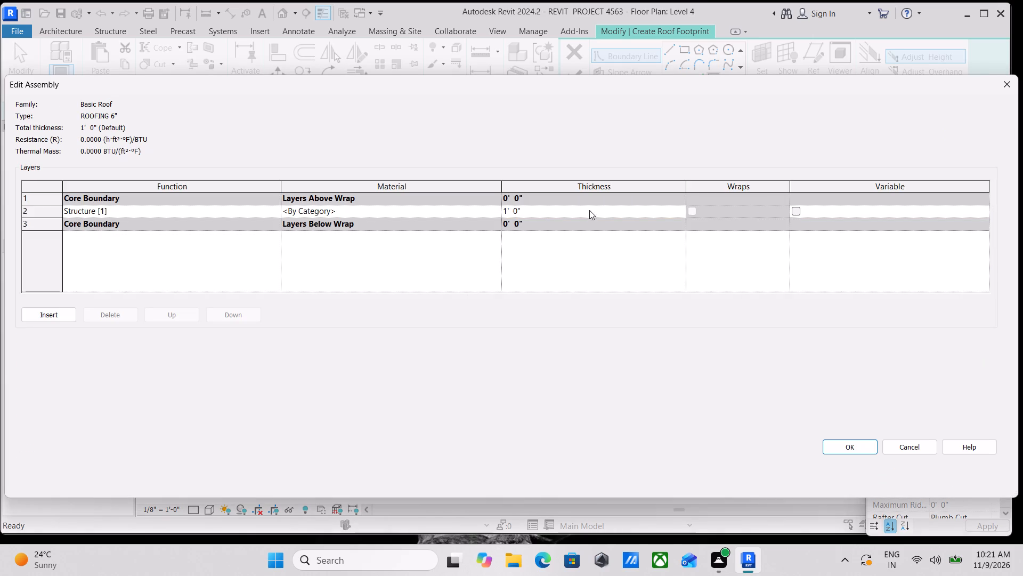
pyautogui.click(589, 210)
pyautogui.press('6')
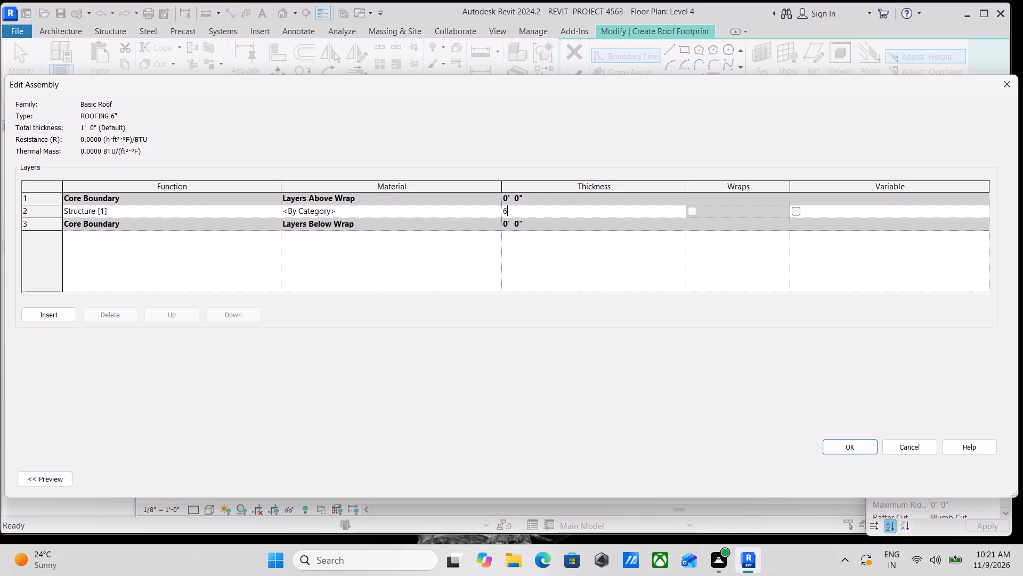
pyautogui.hotkey('shift', '"')
# Create a new material for the Structure layer of the ROOFING 6" roof type.
pyautogui.click(493, 212)
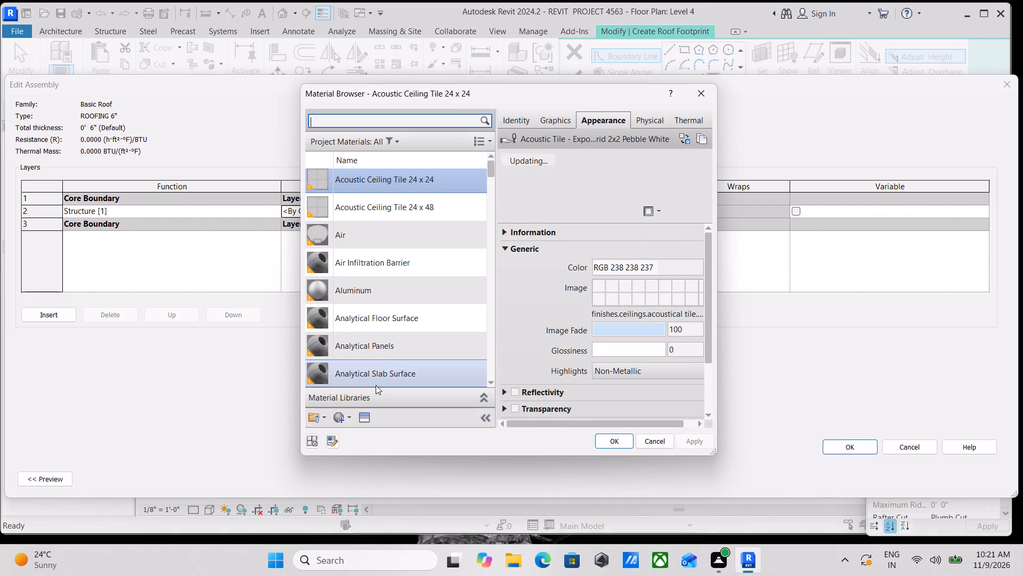
pyautogui.scroll(-13, 376, 385)
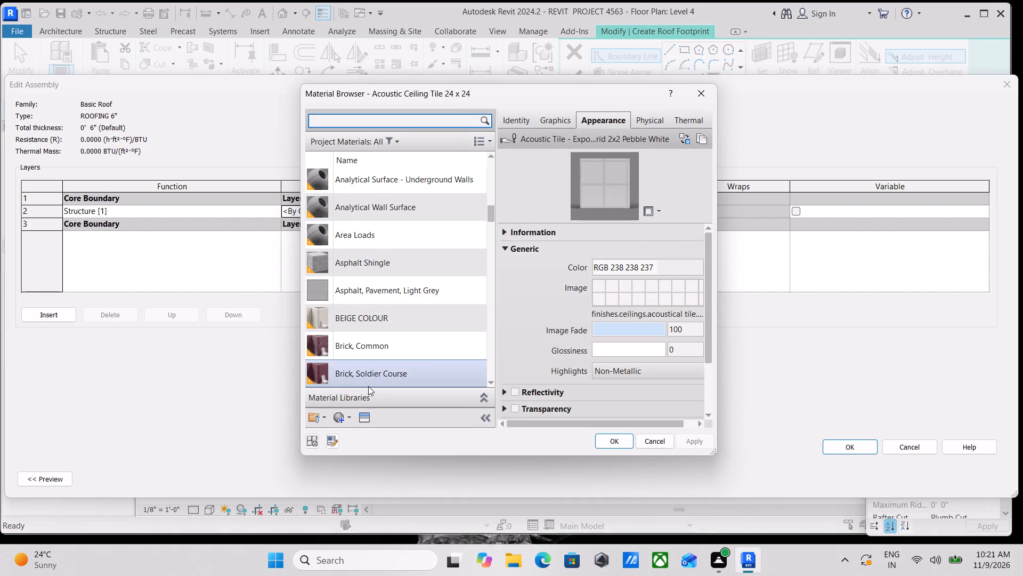
pyautogui.scroll(-12, 367, 386)
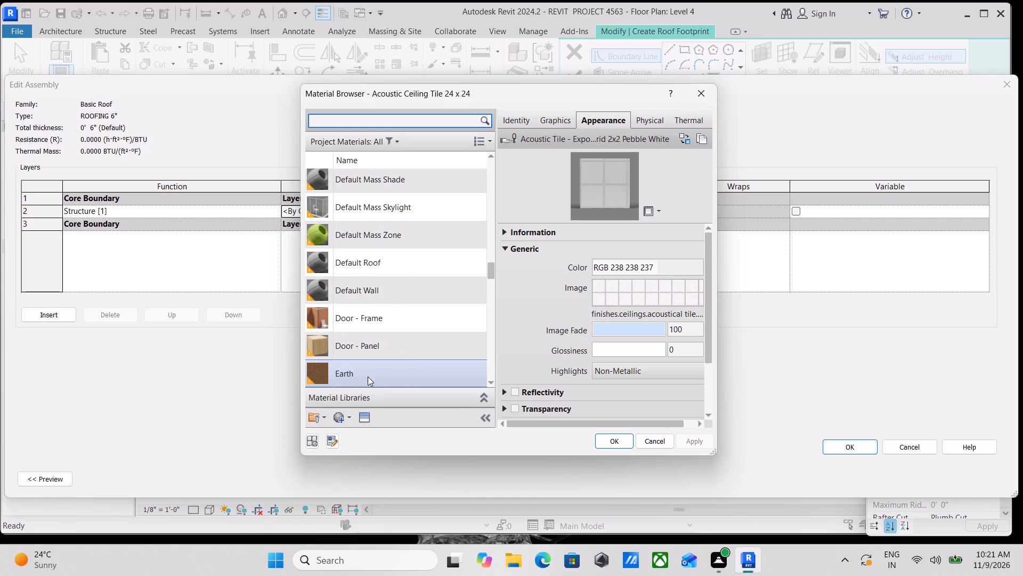
pyautogui.click(337, 417)
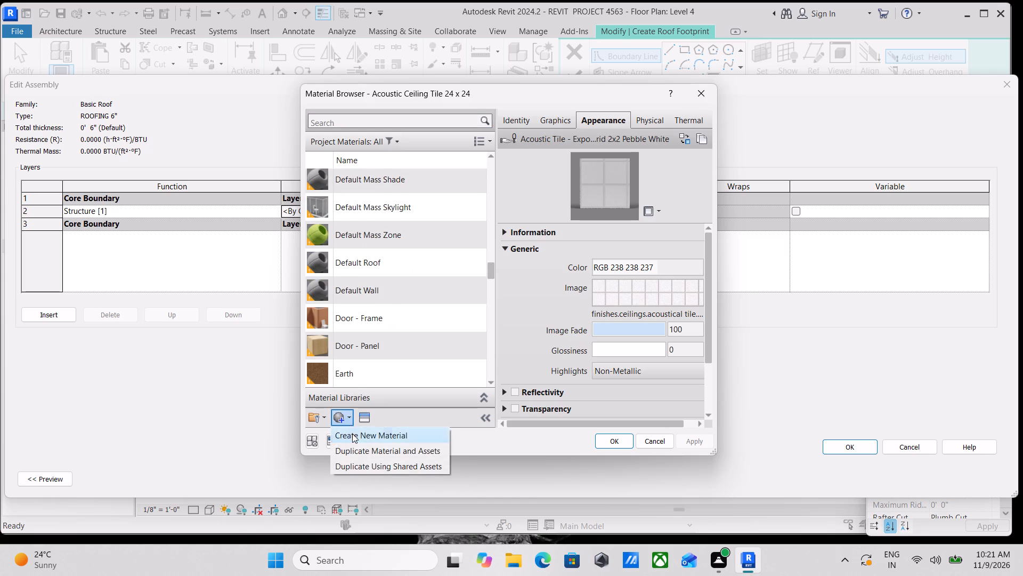
pyautogui.click(352, 434)
# Rename the new material as ROOFING.
pyautogui.rightClick(351, 266)
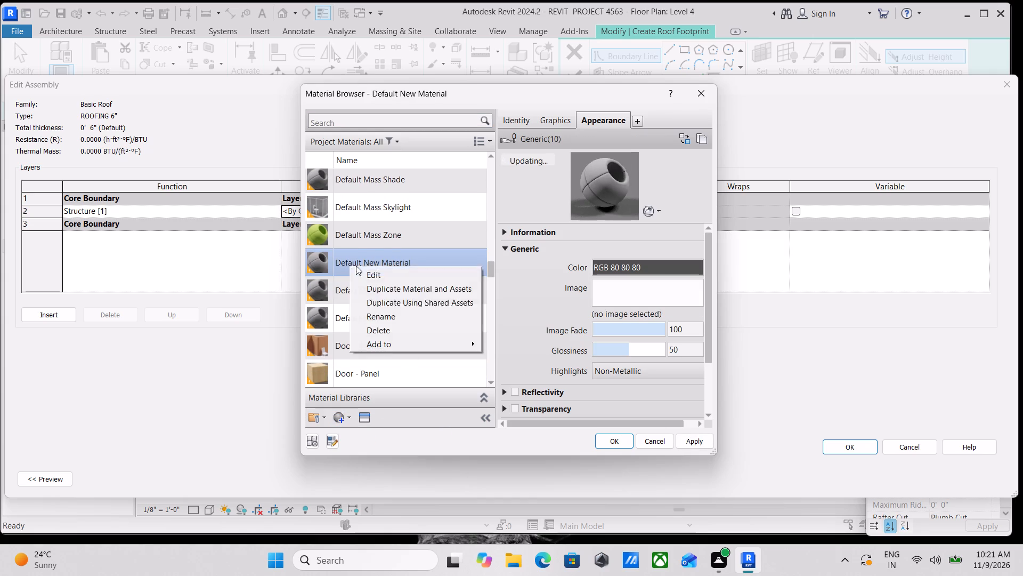
pyautogui.click(386, 320)
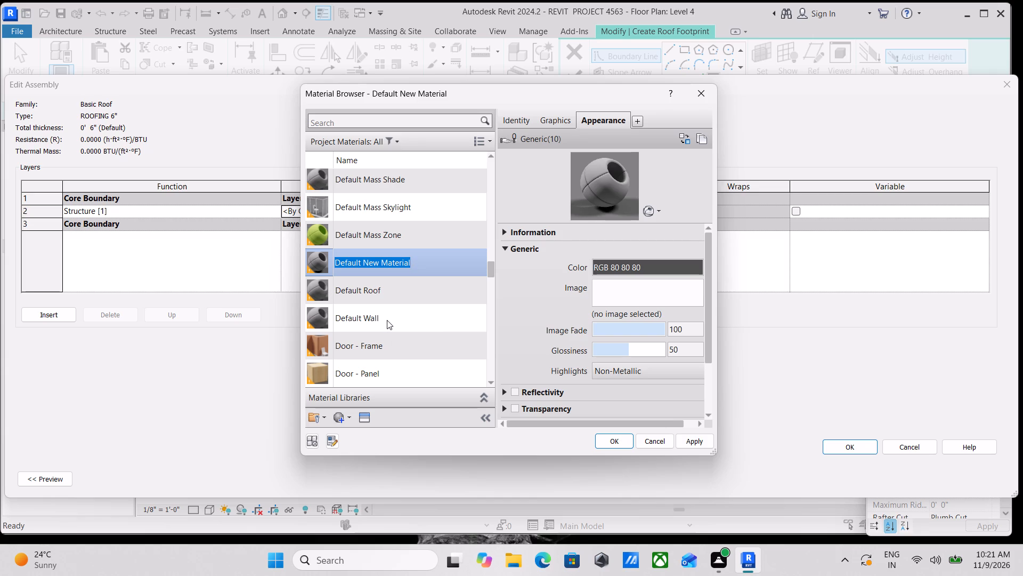
pyautogui.write('ROO')
pyautogui.press('f')
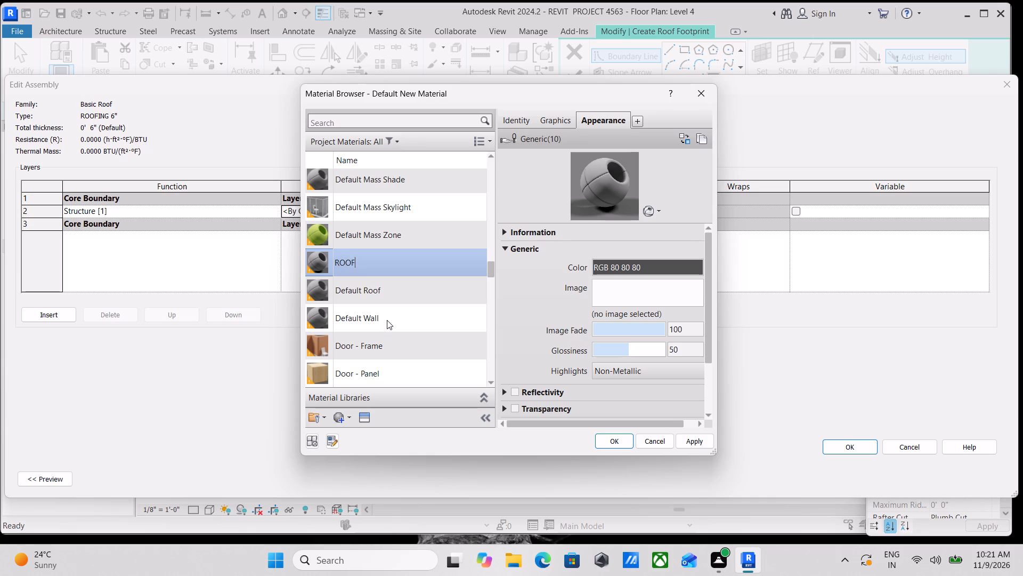
pyautogui.write('ING')
pyautogui.press('space')
pyautogui.write('MATERIAL')
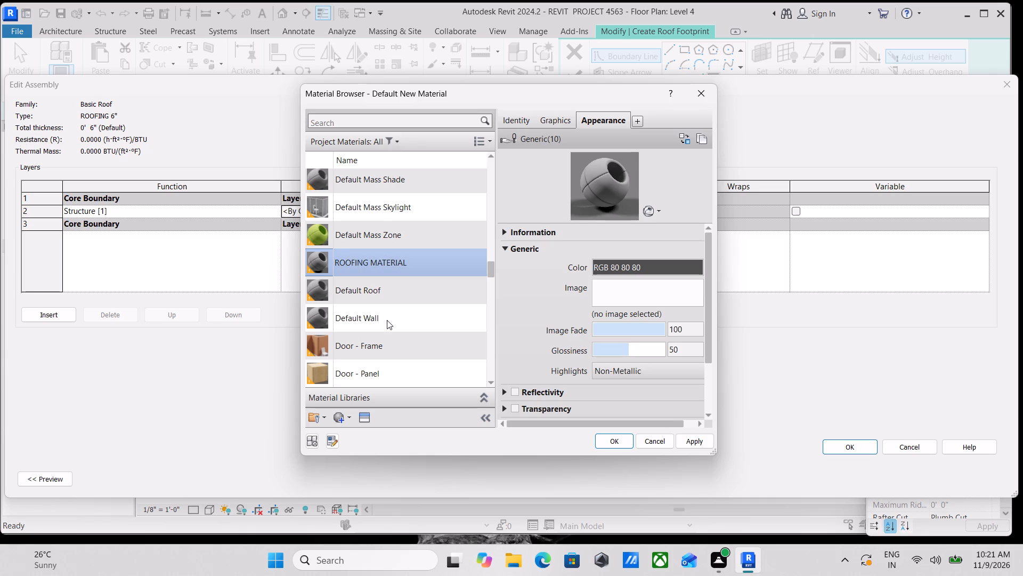
pyautogui.press('space')
pyautogui.press('BackSpace')
pyautogui.press('BackSpace')
pyautogui.press('BackSpace')
pyautogui.press('BackSpace')
pyautogui.press('BackSpace')
pyautogui.press('BackSpace')
pyautogui.press('BackSpace')
pyautogui.press('BackSpace')
pyautogui.press('BackSpace')
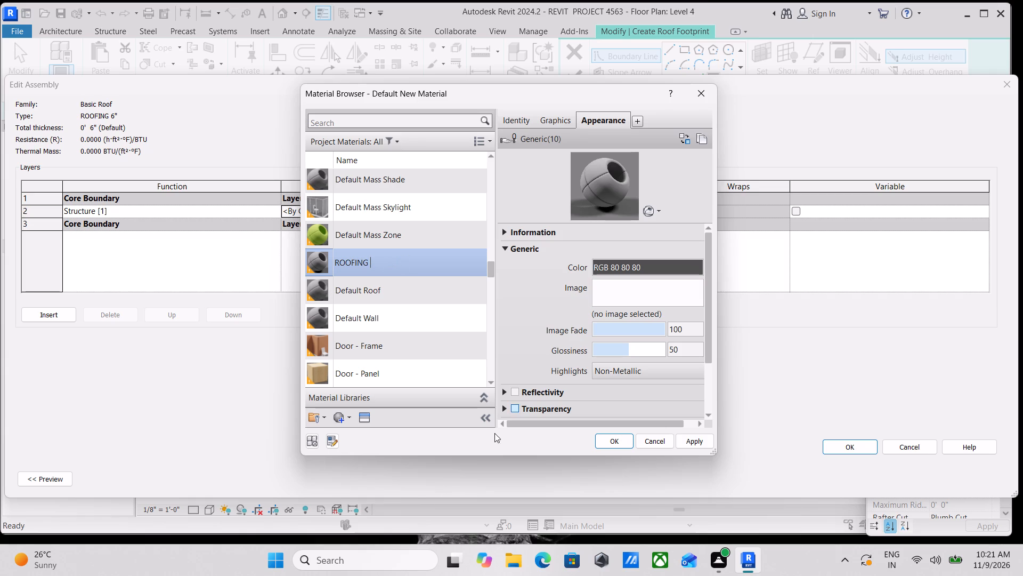
# Open the asset browser for the ROOFING material and expand the Appearance Library.
pyautogui.click(364, 417)
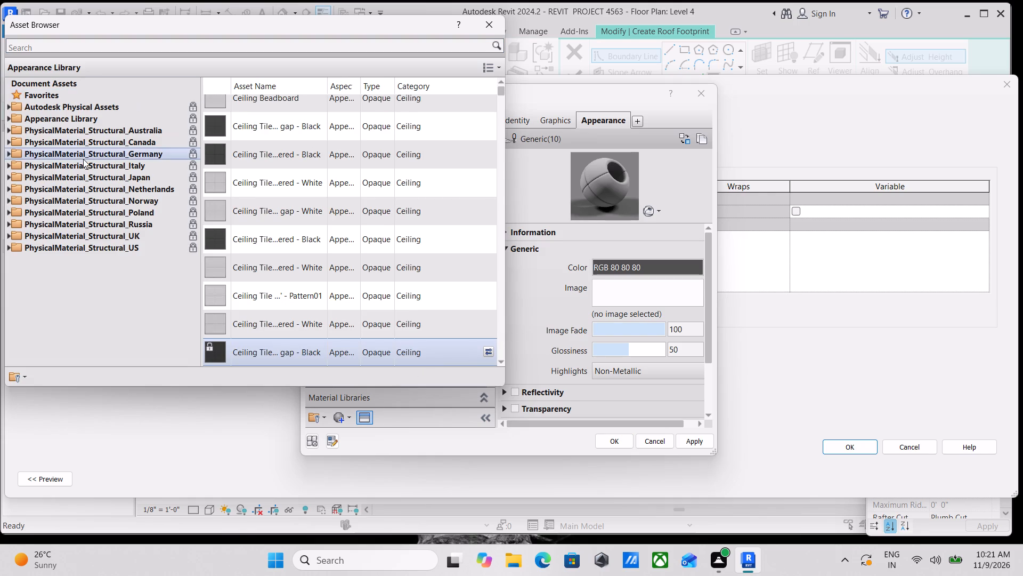
pyautogui.click(7, 116)
pyautogui.click(6, 116)
pyautogui.click(6, 118)
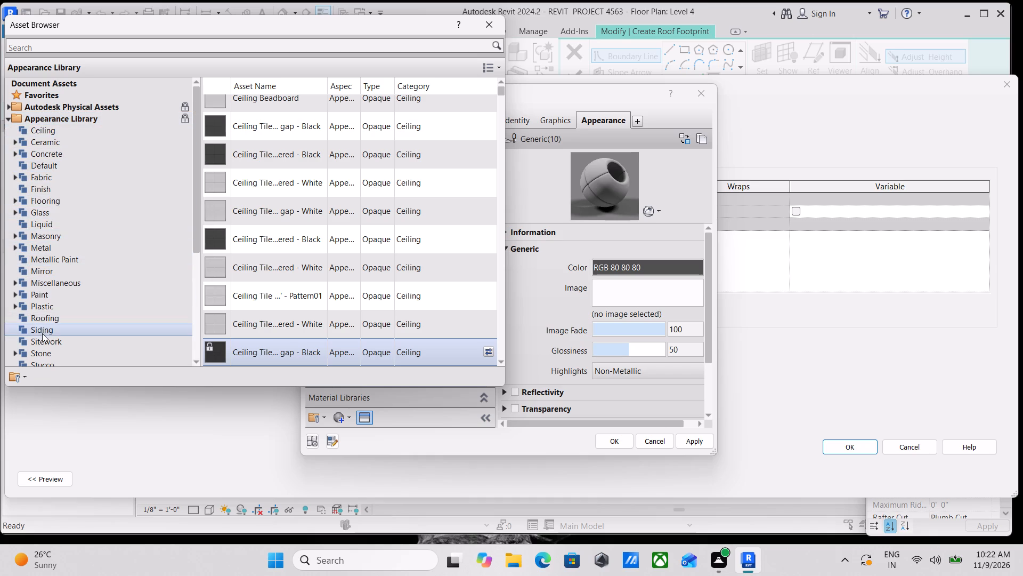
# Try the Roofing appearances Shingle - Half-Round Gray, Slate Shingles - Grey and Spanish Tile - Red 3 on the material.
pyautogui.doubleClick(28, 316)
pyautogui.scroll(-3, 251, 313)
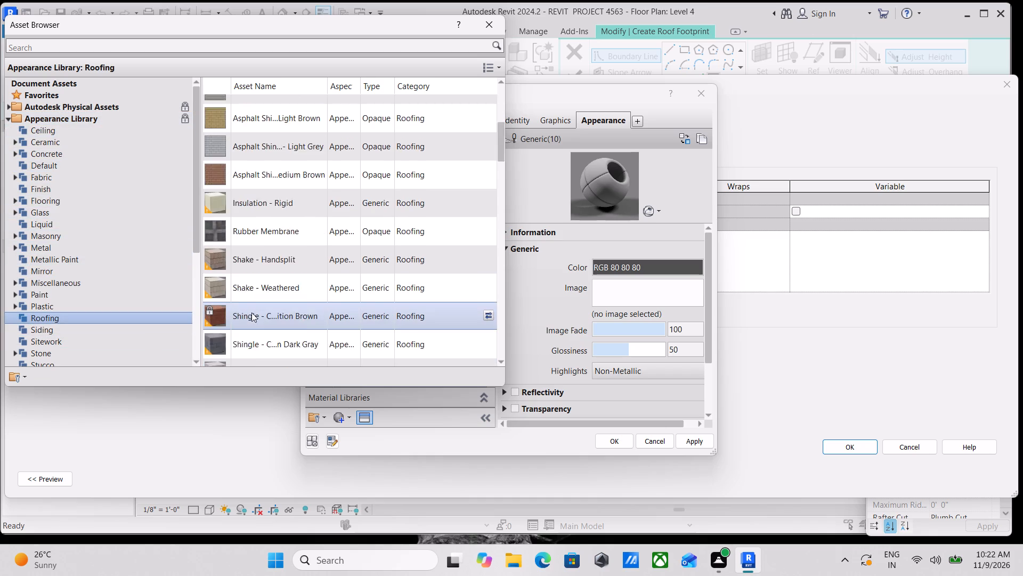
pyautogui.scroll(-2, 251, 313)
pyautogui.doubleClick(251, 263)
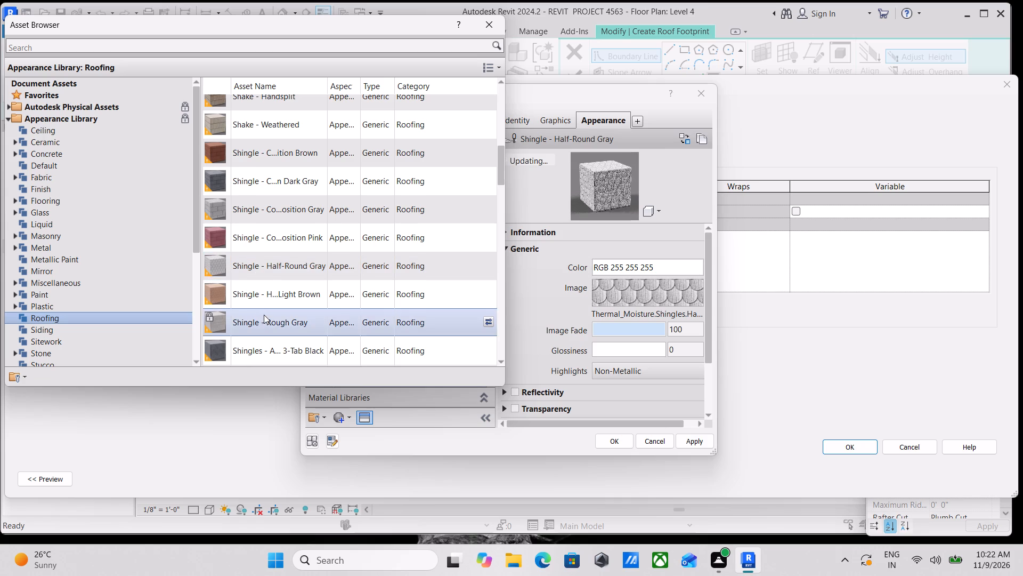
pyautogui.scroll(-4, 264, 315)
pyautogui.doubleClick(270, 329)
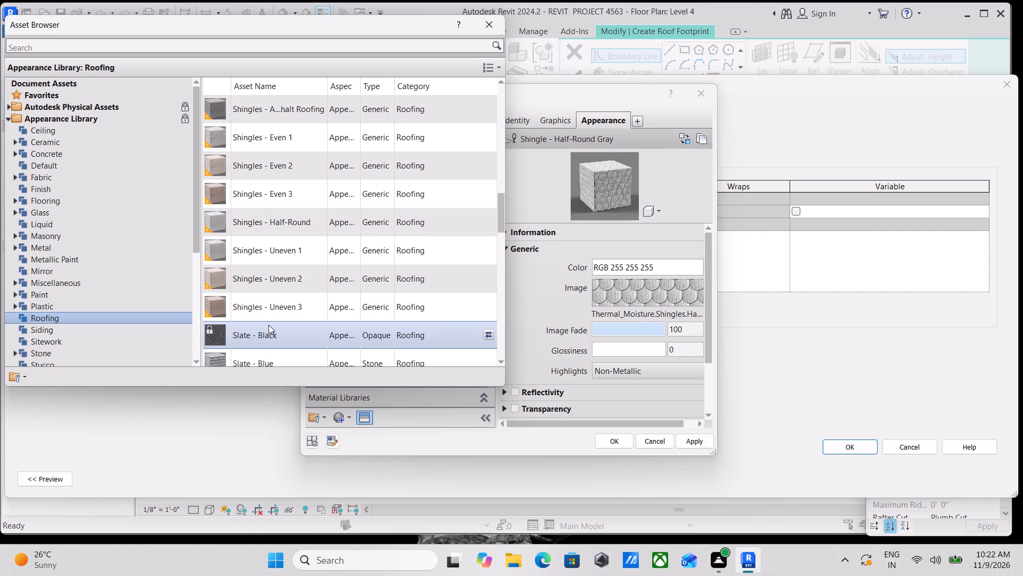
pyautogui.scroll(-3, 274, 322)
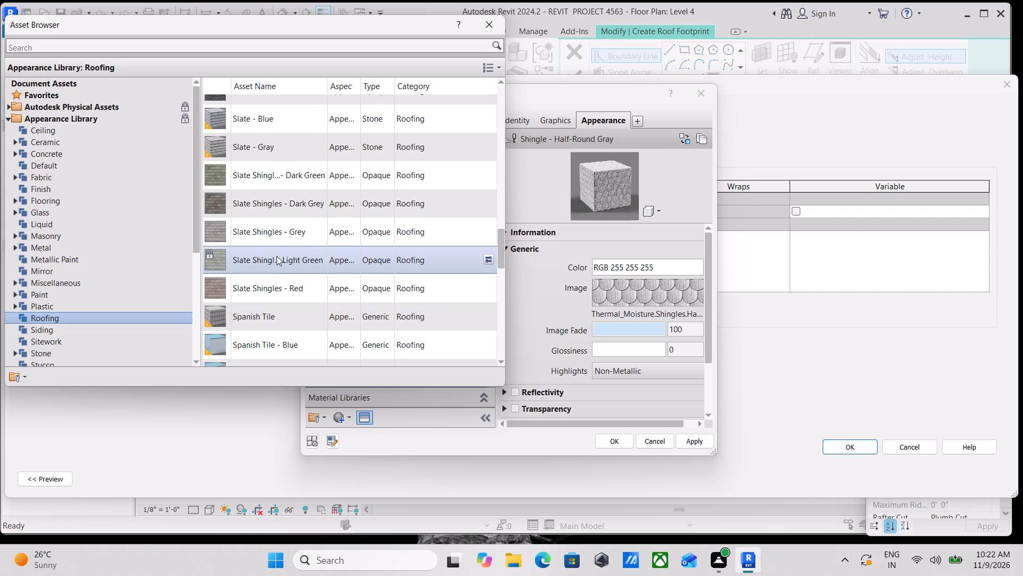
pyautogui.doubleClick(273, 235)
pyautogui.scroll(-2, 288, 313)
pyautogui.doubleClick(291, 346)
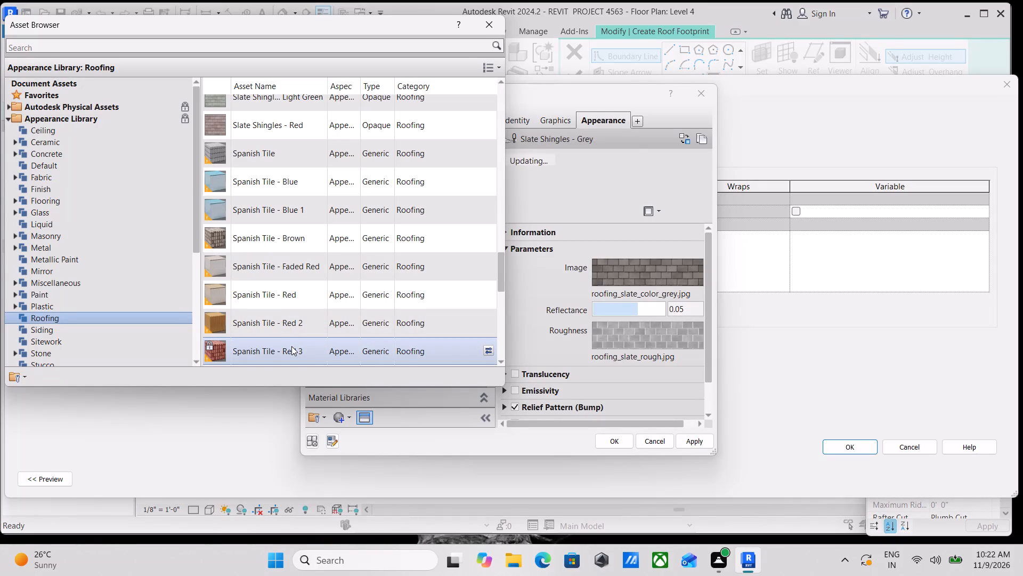
# Try the Cherry - Glossy wood appearance on the ROOFING material, and replace it with English Oak.
pyautogui.scroll(-3, 280, 313)
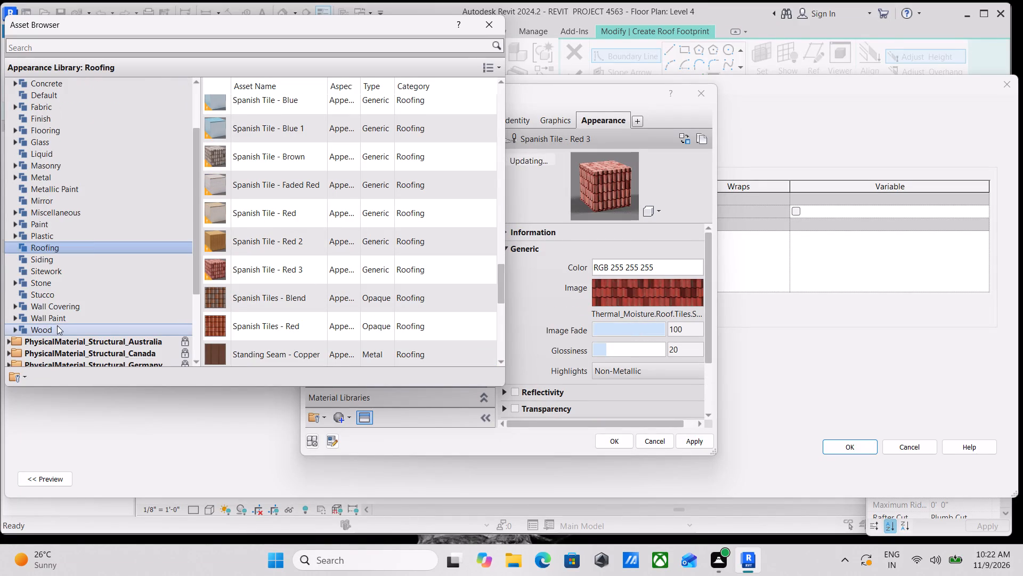
pyautogui.scroll(1, 62, 315)
pyautogui.scroll(-1, 60, 316)
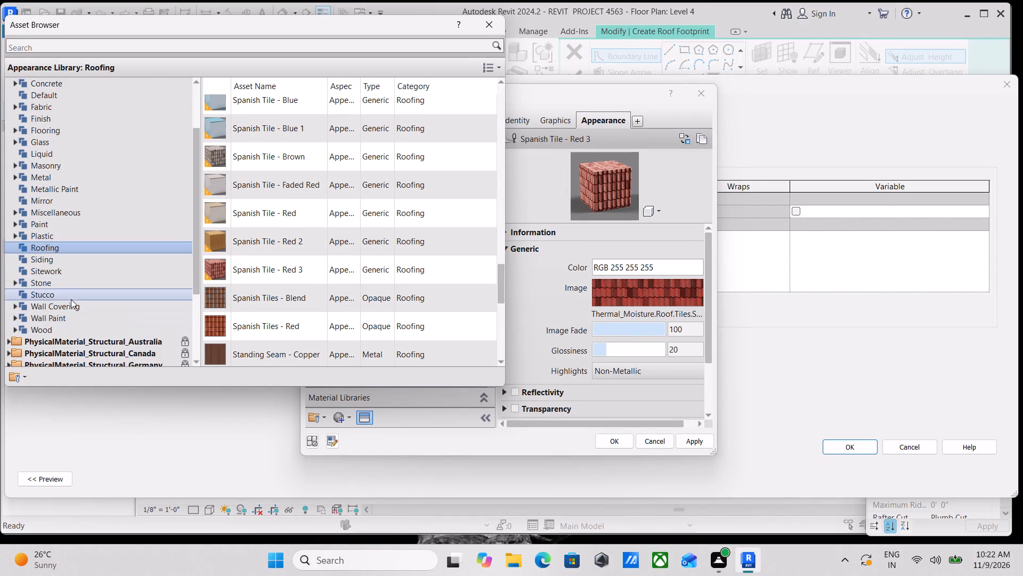
pyautogui.doubleClick(76, 318)
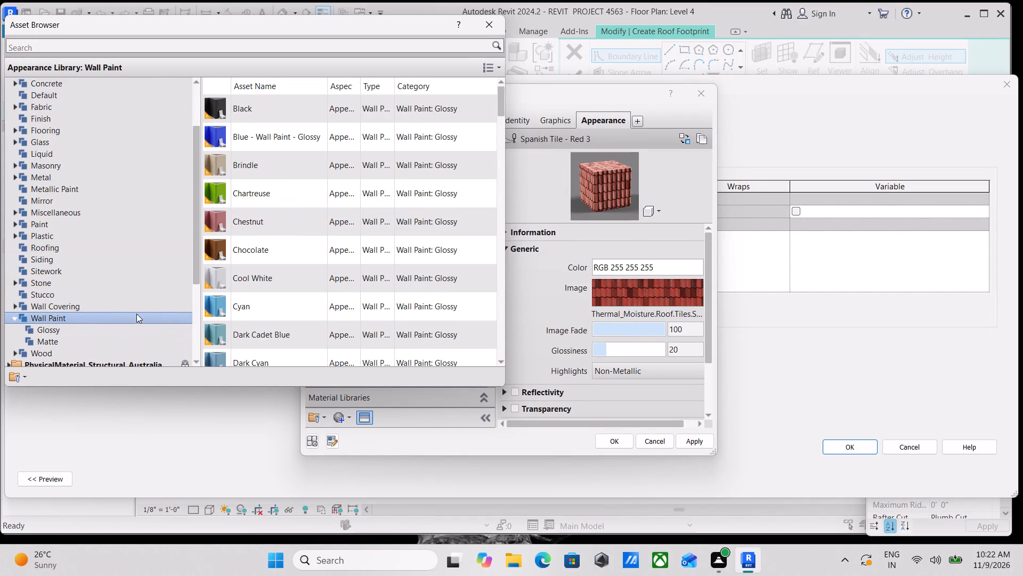
pyautogui.scroll(-3, 217, 326)
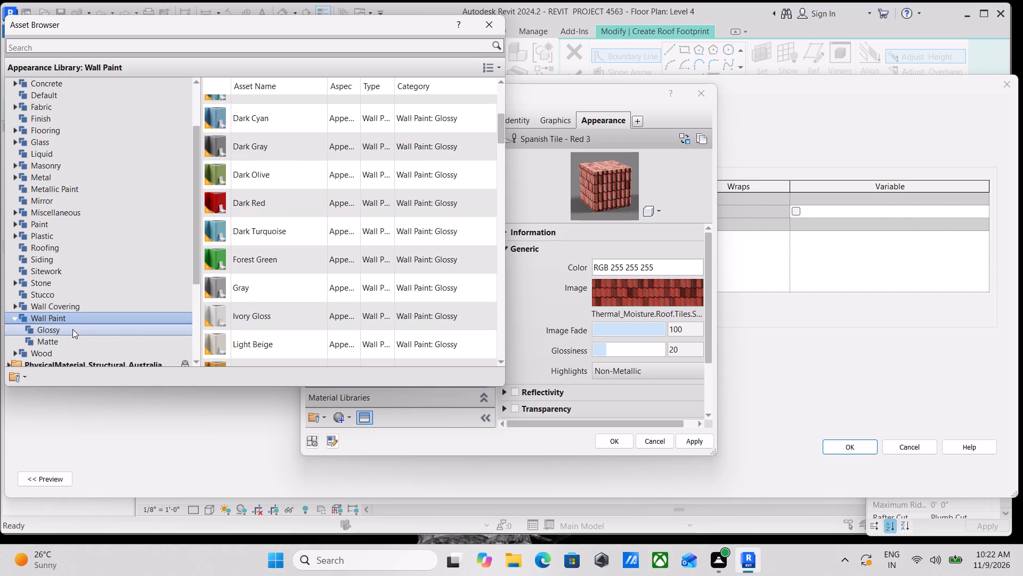
pyautogui.scroll(-1, 60, 345)
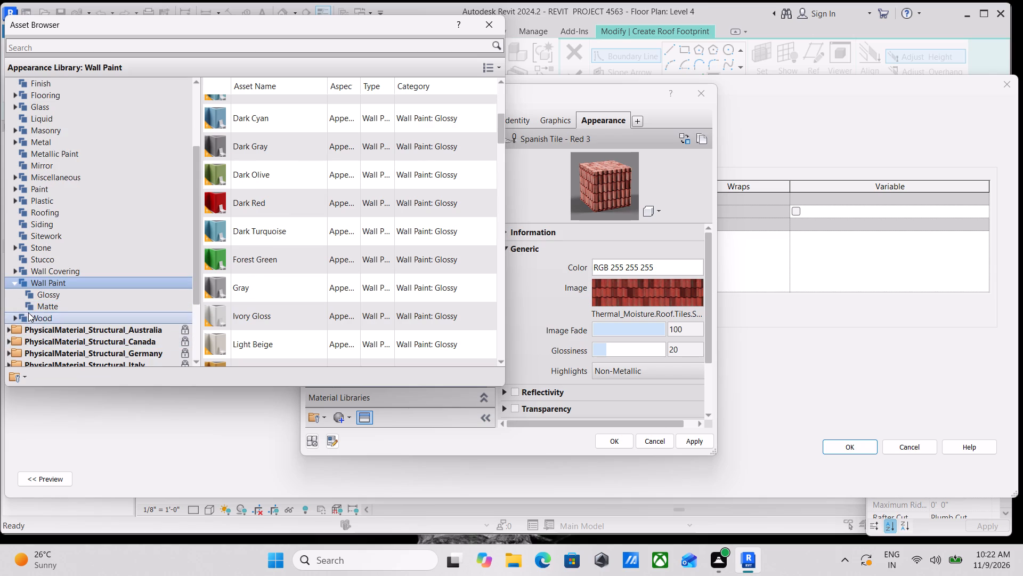
pyautogui.click(12, 315)
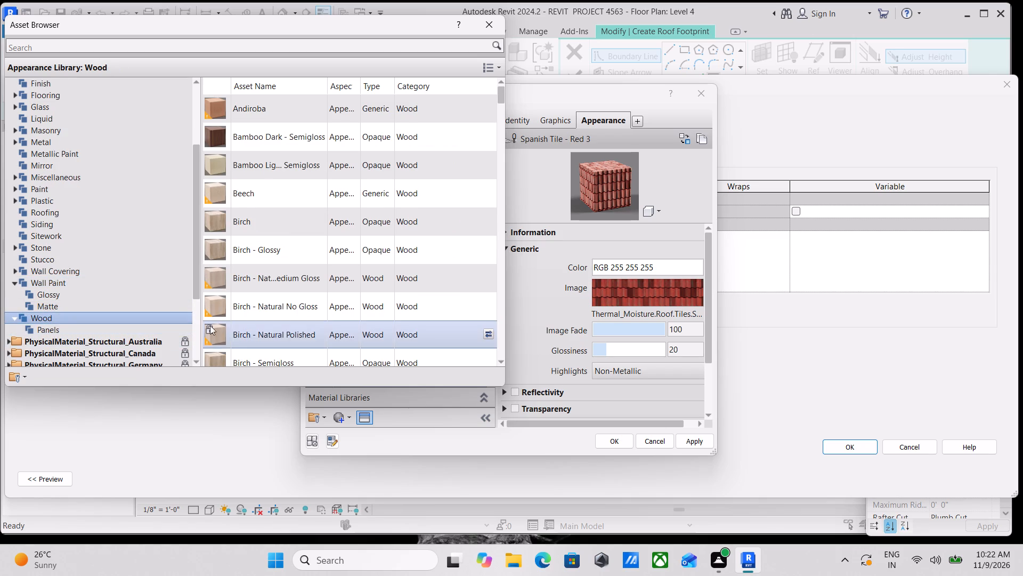
pyautogui.scroll(-5, 218, 325)
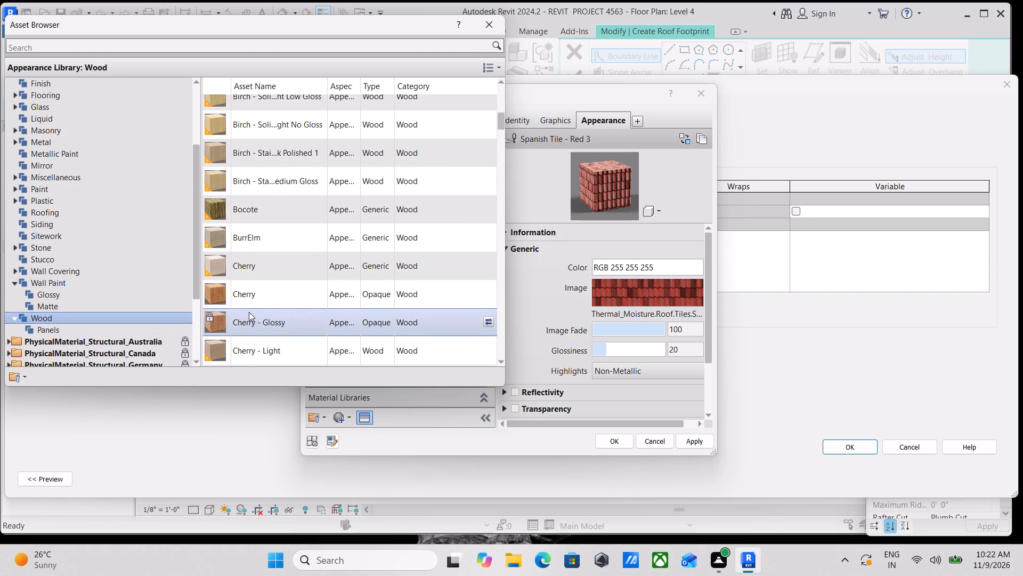
pyautogui.doubleClick(265, 320)
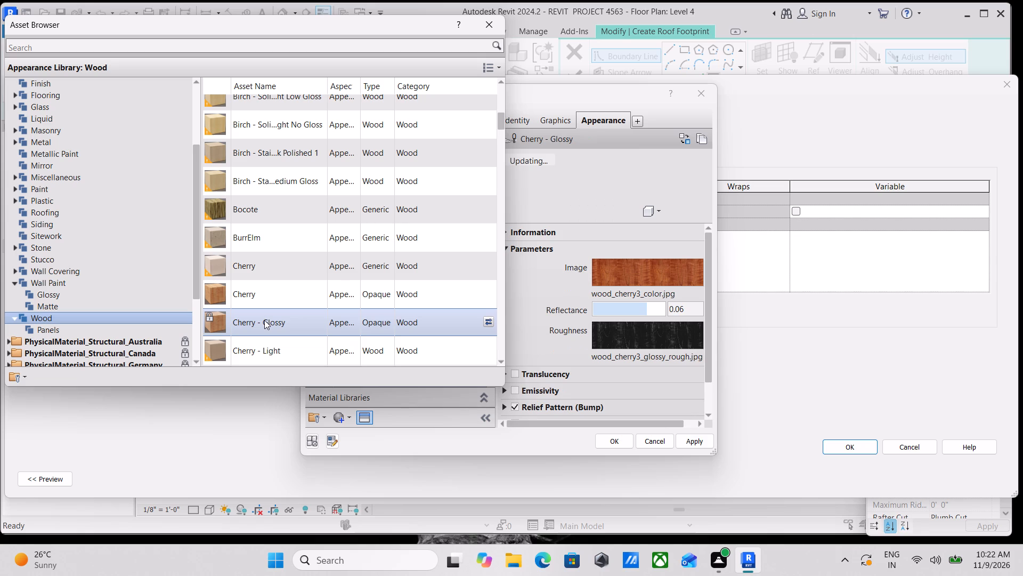
pyautogui.scroll(-3, 253, 310)
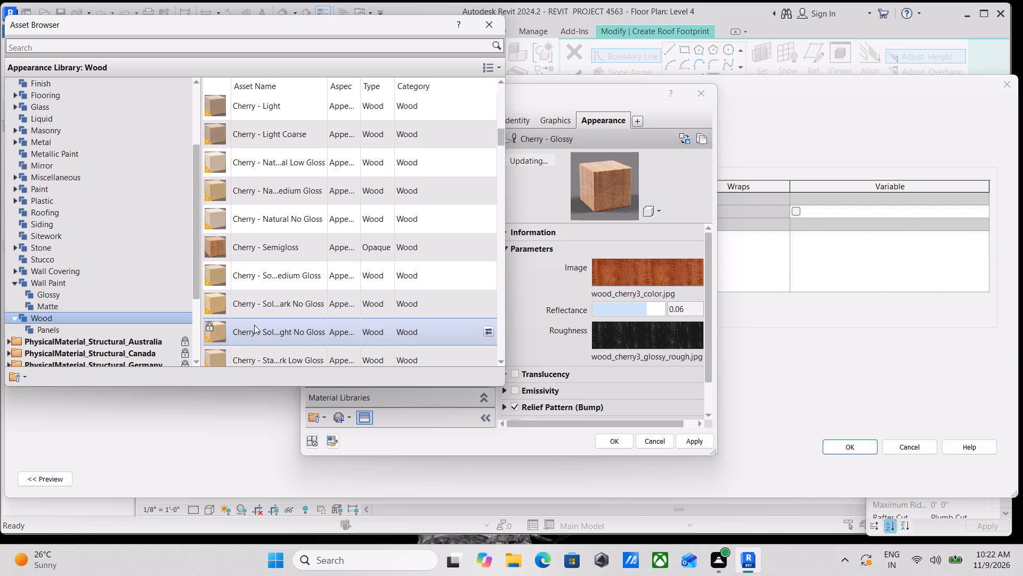
pyautogui.scroll(-3, 265, 324)
pyautogui.doubleClick(253, 332)
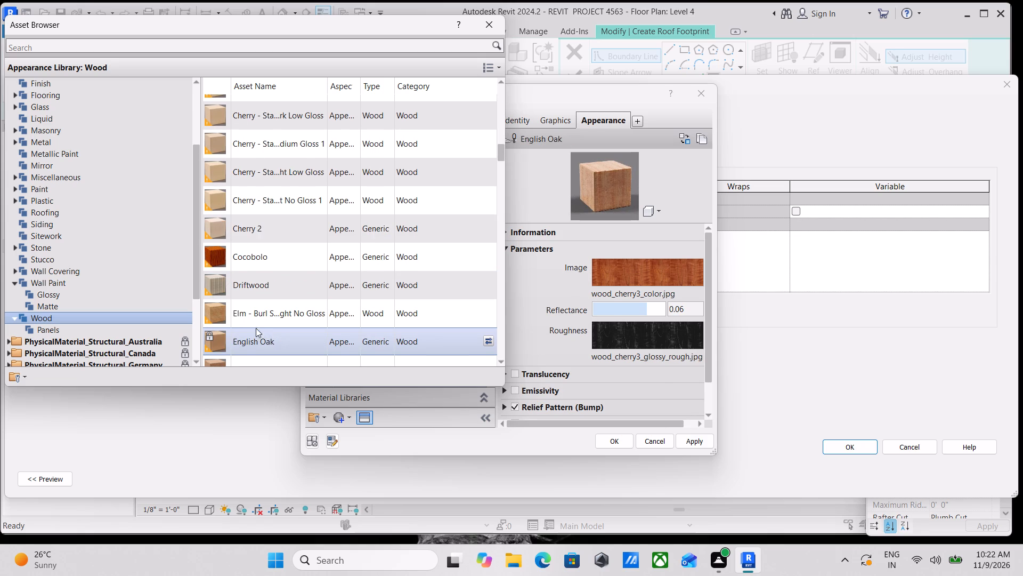
# Look through the remaining Wood appearances in the Appearance Library for one that suits the roof.
pyautogui.scroll(-2, 362, 322)
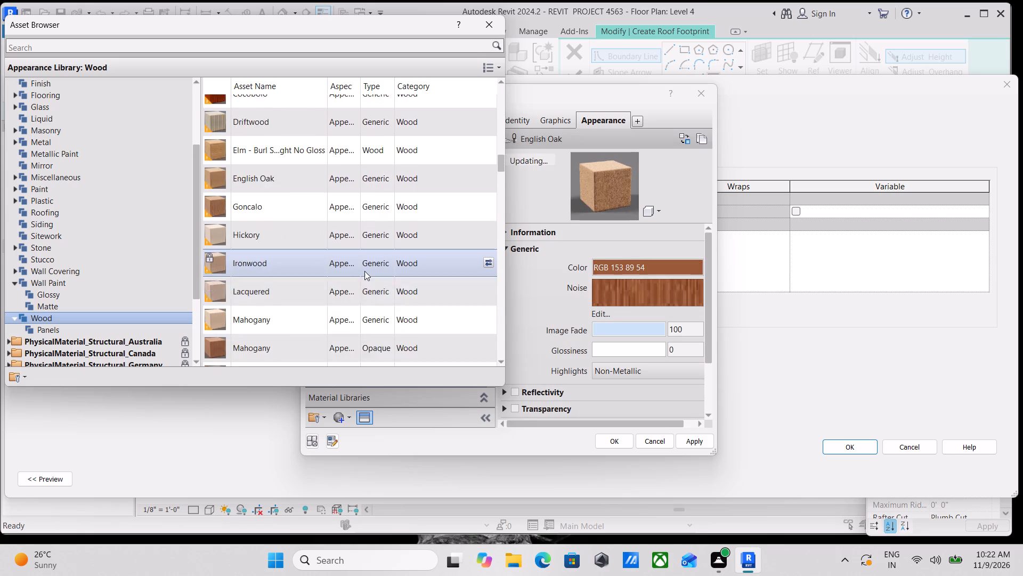
pyautogui.scroll(-12, 364, 271)
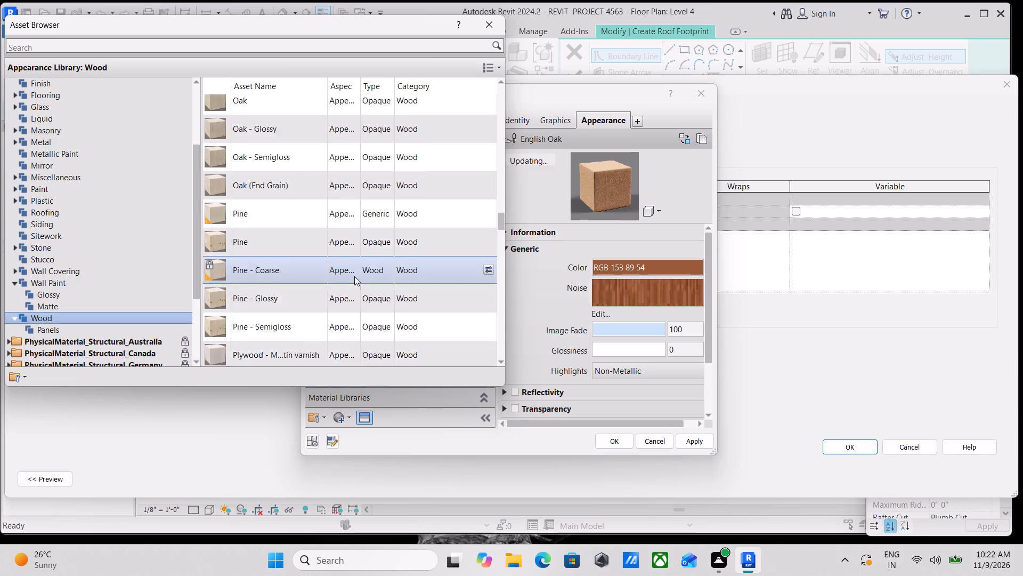
pyautogui.scroll(-2, 354, 276)
pyautogui.scroll(-8, 345, 352)
pyautogui.scroll(2, 345, 334)
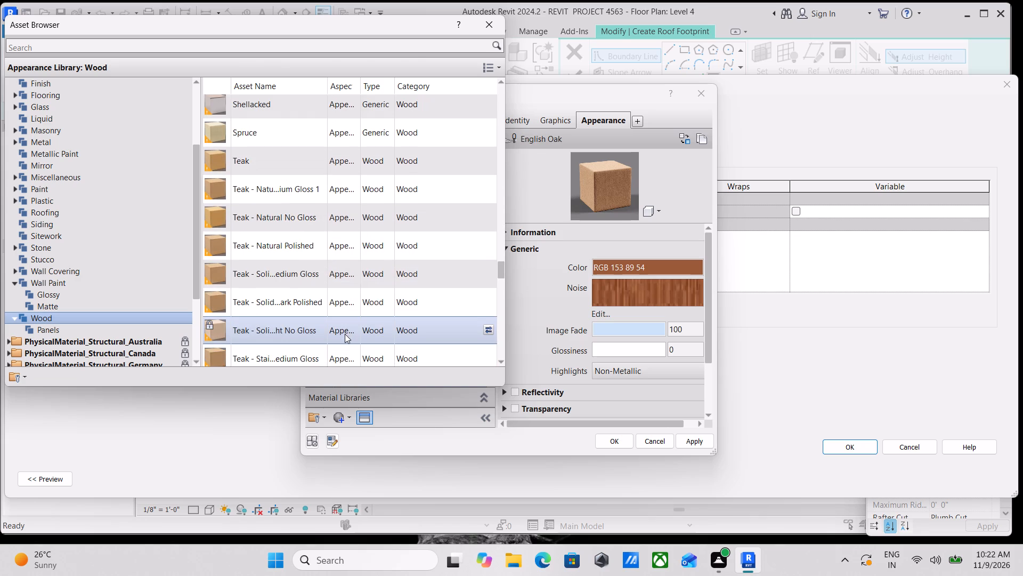
pyautogui.scroll(1, 344, 329)
# Browse the Paint, Mirror, Miscellaneous and Masonry appearance categories for a suitable roof finish.
pyautogui.scroll(1, 162, 258)
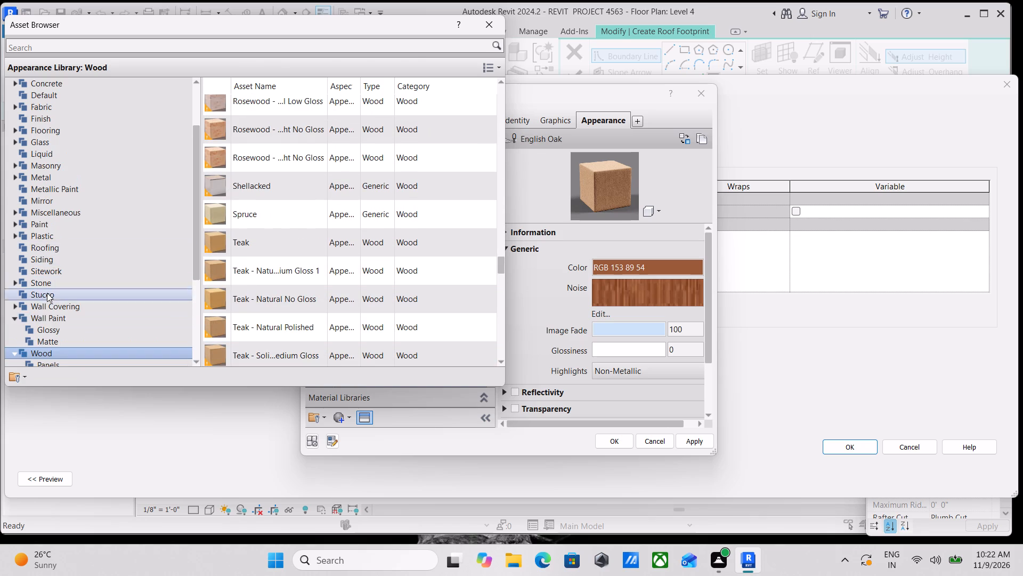
pyautogui.scroll(1, 30, 271)
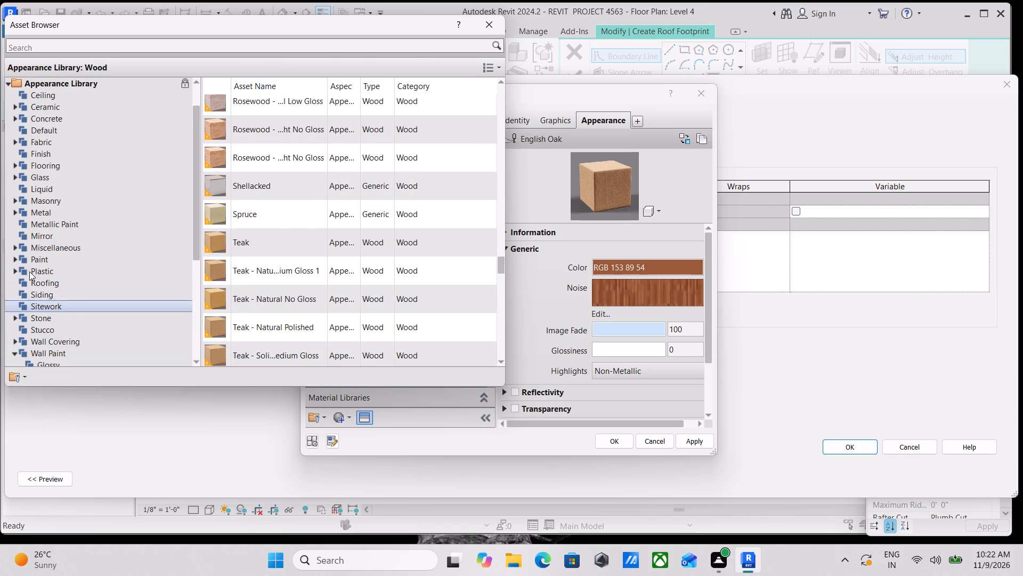
pyautogui.doubleClick(44, 258)
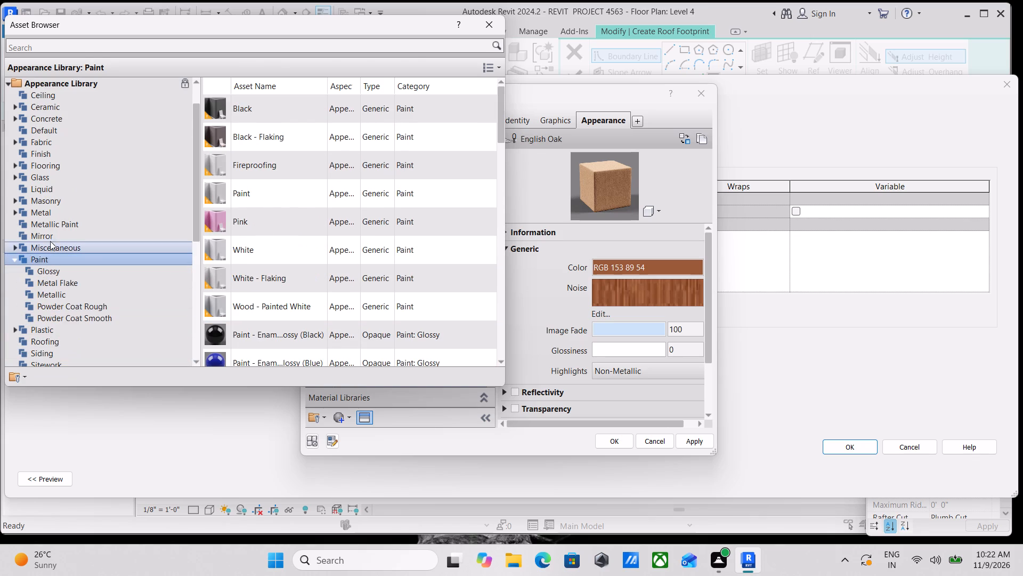
pyautogui.doubleClick(50, 239)
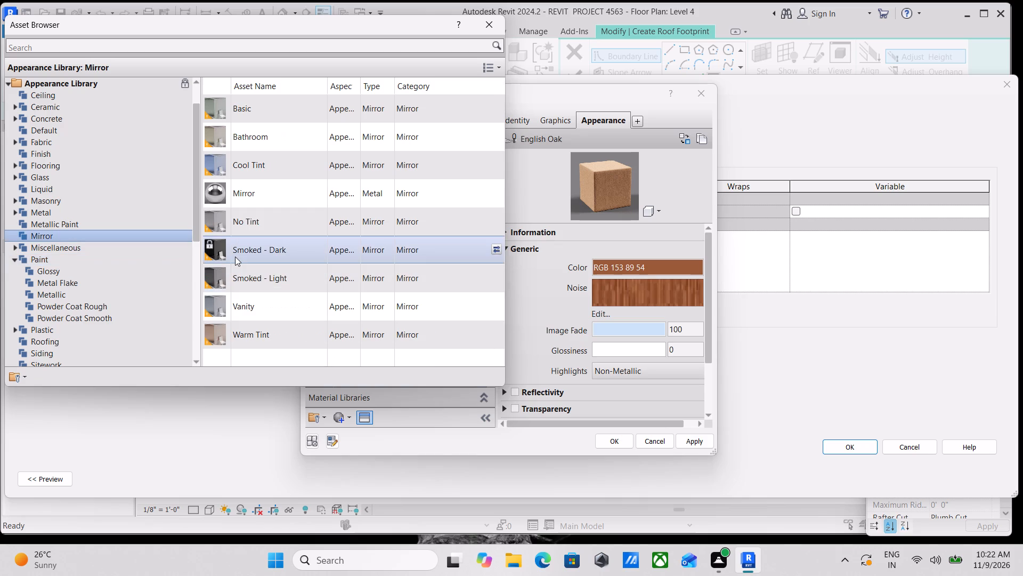
pyautogui.scroll(-2, 237, 263)
pyautogui.scroll(2, 241, 287)
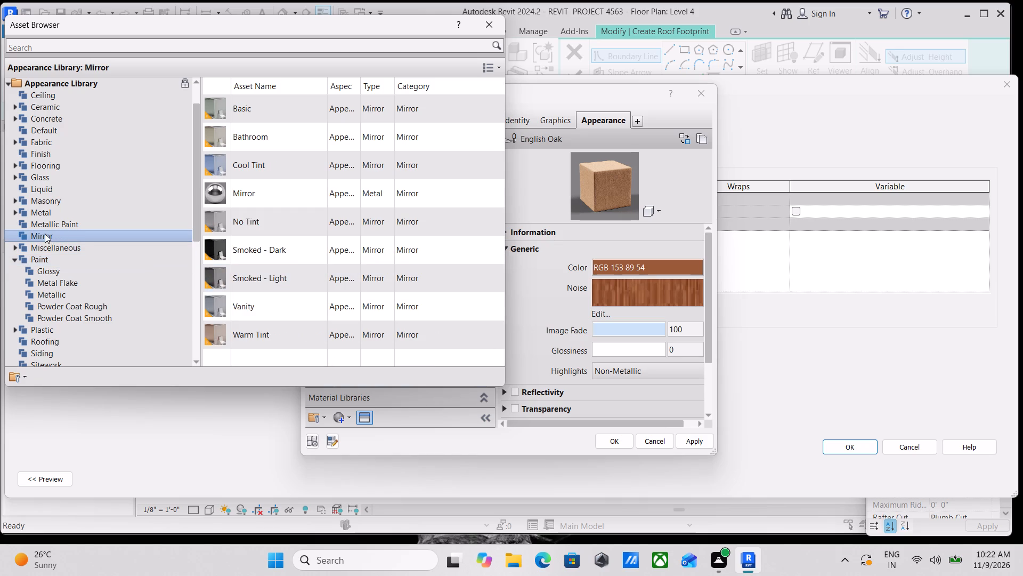
pyautogui.doubleClick(43, 244)
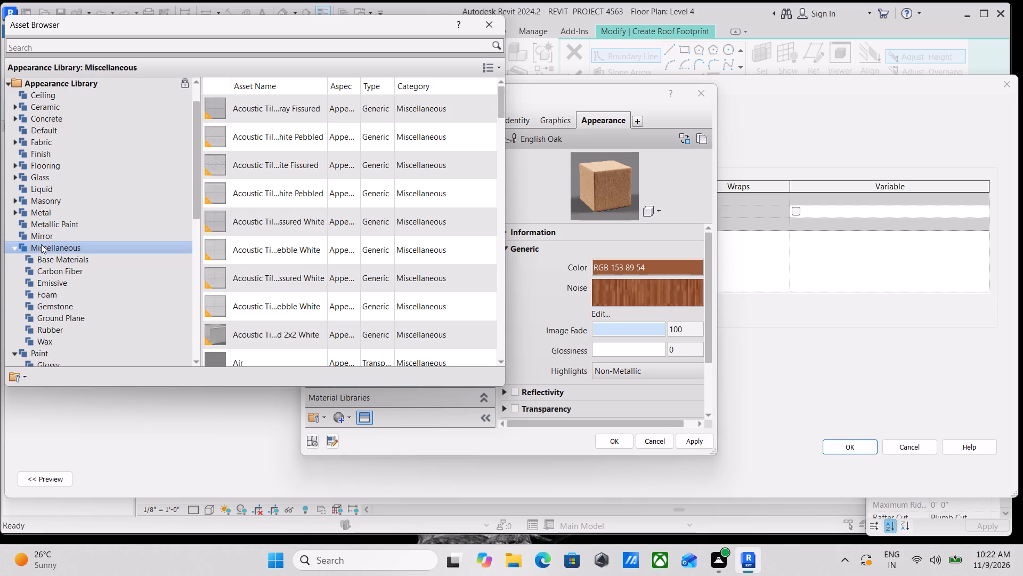
pyautogui.scroll(2, 41, 244)
pyautogui.click(41, 237)
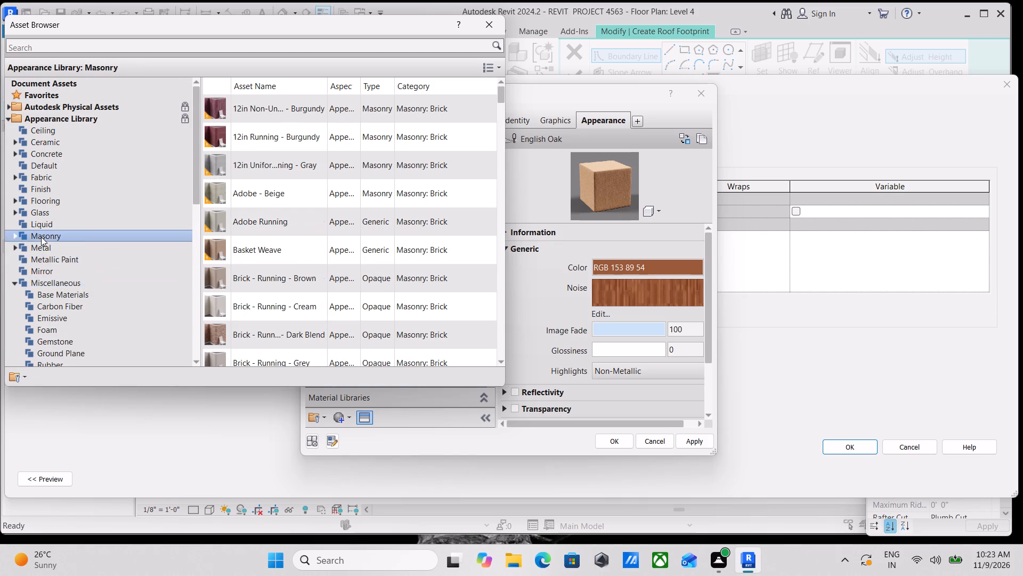
pyautogui.click(41, 237)
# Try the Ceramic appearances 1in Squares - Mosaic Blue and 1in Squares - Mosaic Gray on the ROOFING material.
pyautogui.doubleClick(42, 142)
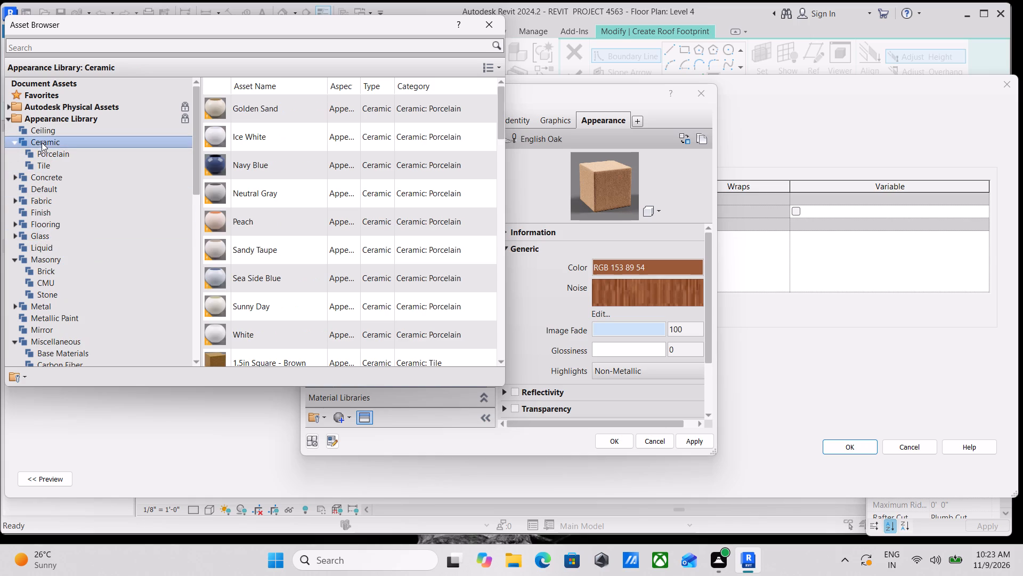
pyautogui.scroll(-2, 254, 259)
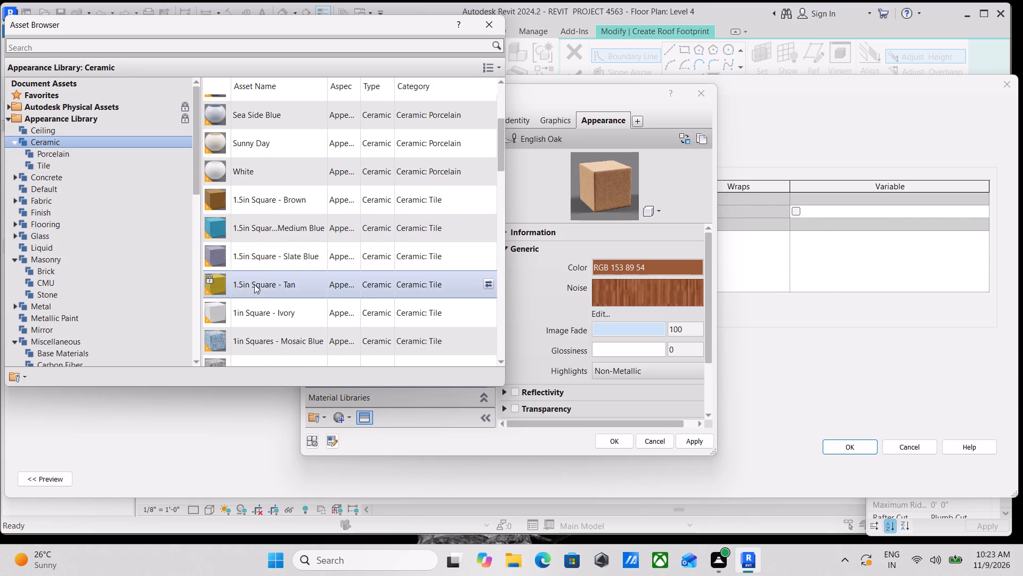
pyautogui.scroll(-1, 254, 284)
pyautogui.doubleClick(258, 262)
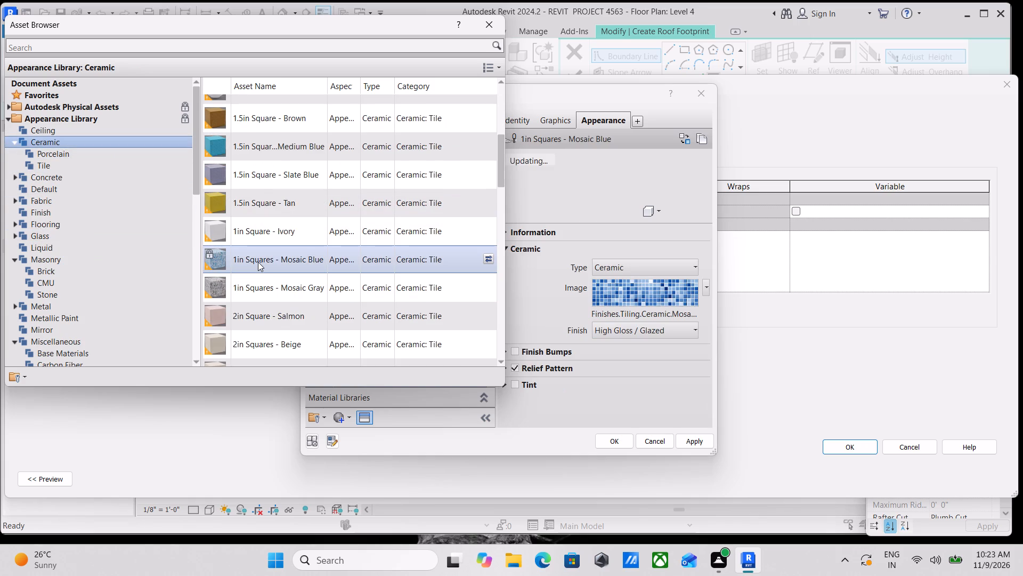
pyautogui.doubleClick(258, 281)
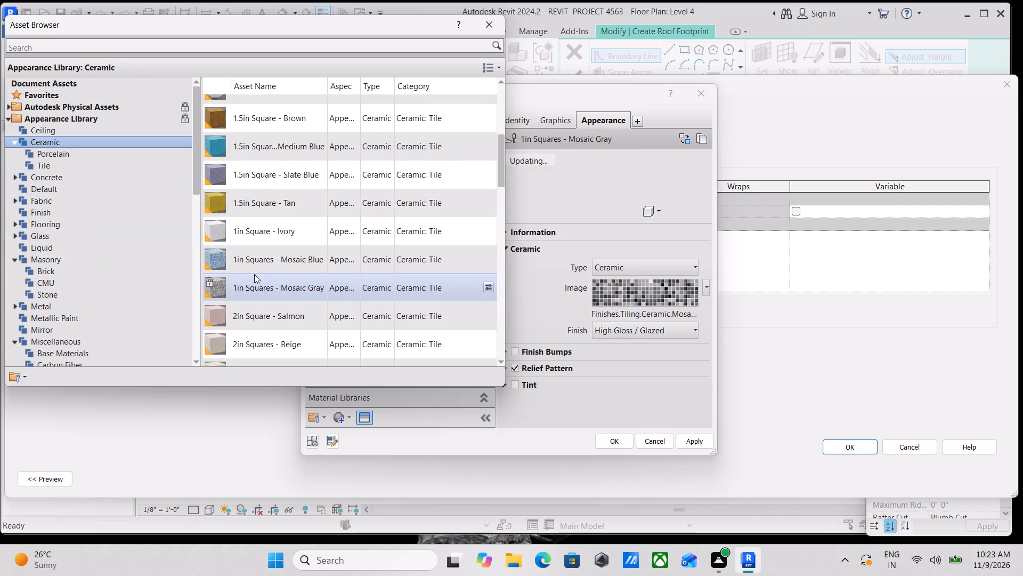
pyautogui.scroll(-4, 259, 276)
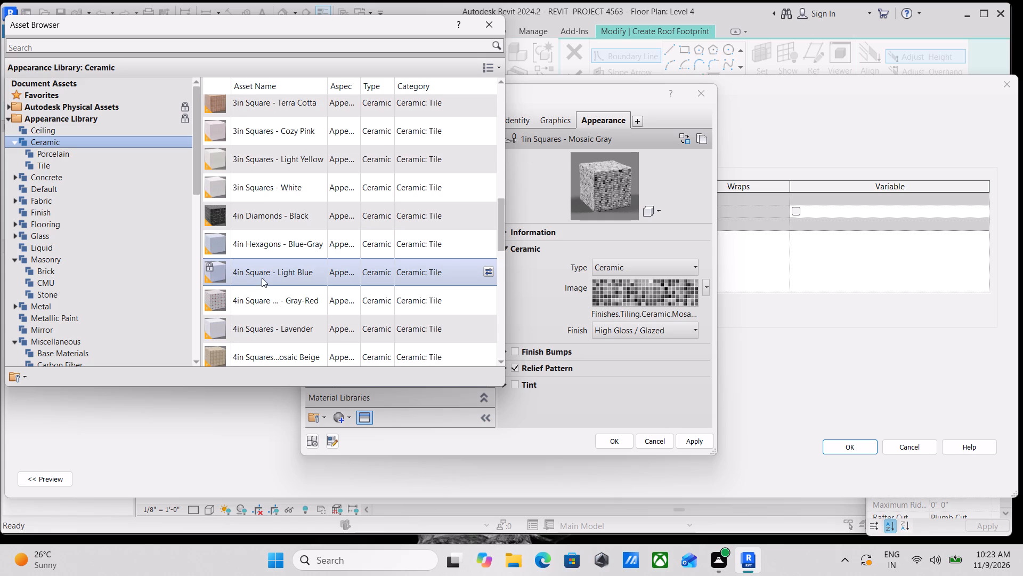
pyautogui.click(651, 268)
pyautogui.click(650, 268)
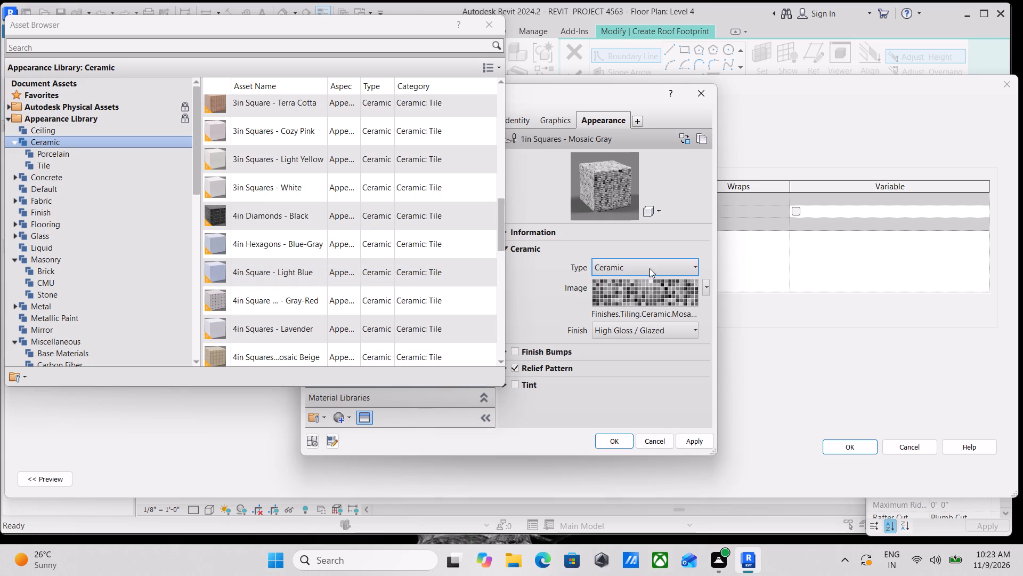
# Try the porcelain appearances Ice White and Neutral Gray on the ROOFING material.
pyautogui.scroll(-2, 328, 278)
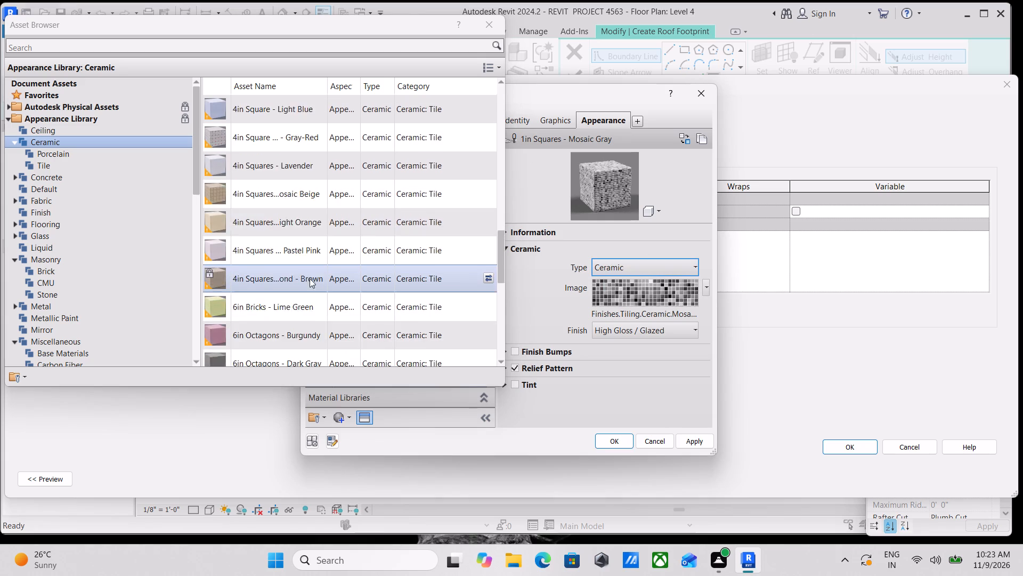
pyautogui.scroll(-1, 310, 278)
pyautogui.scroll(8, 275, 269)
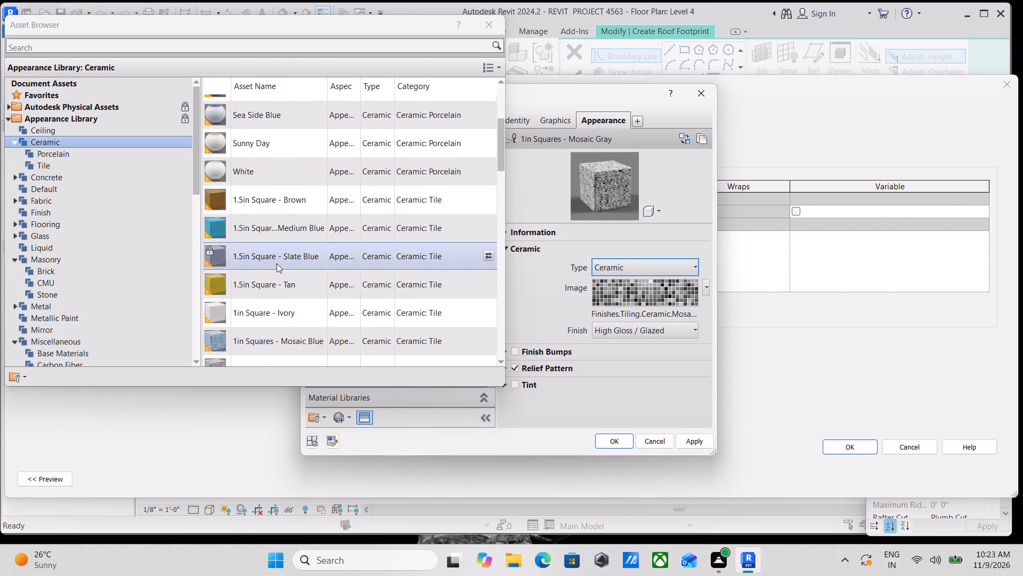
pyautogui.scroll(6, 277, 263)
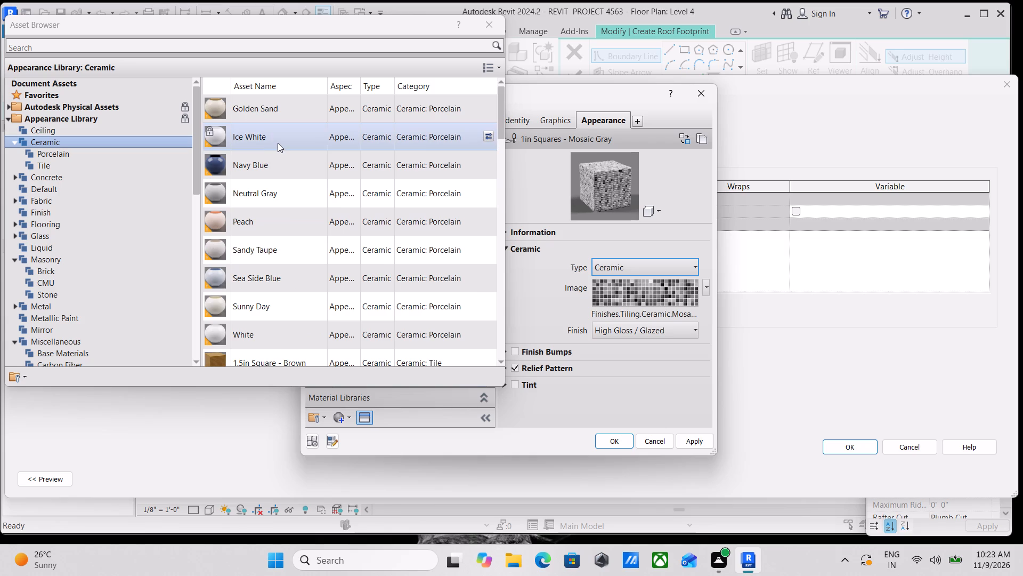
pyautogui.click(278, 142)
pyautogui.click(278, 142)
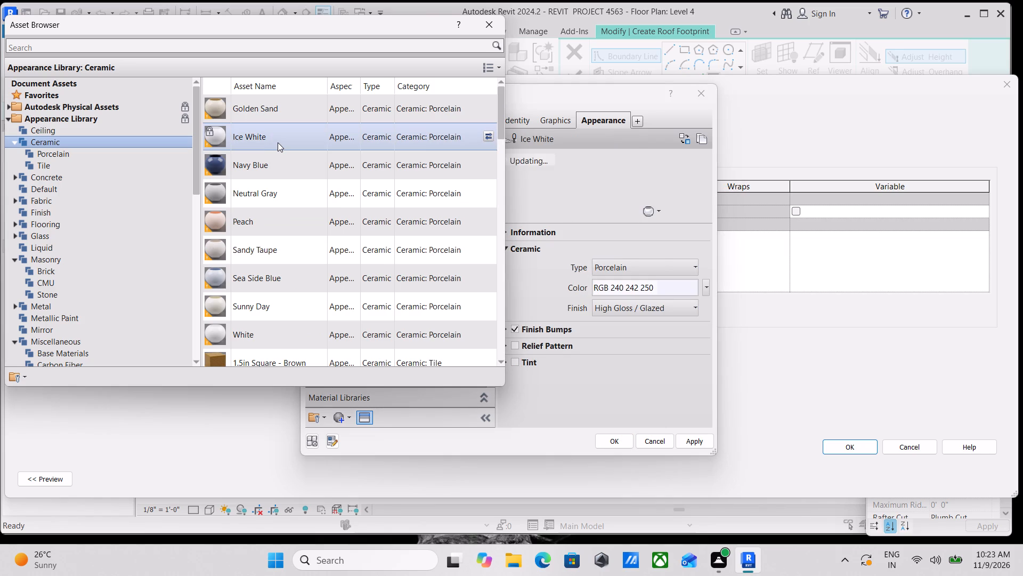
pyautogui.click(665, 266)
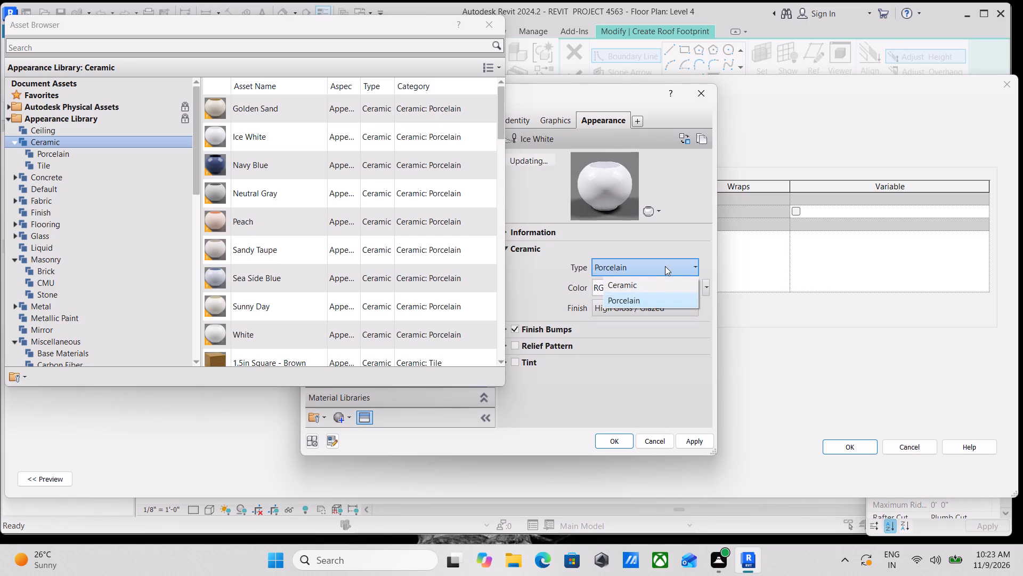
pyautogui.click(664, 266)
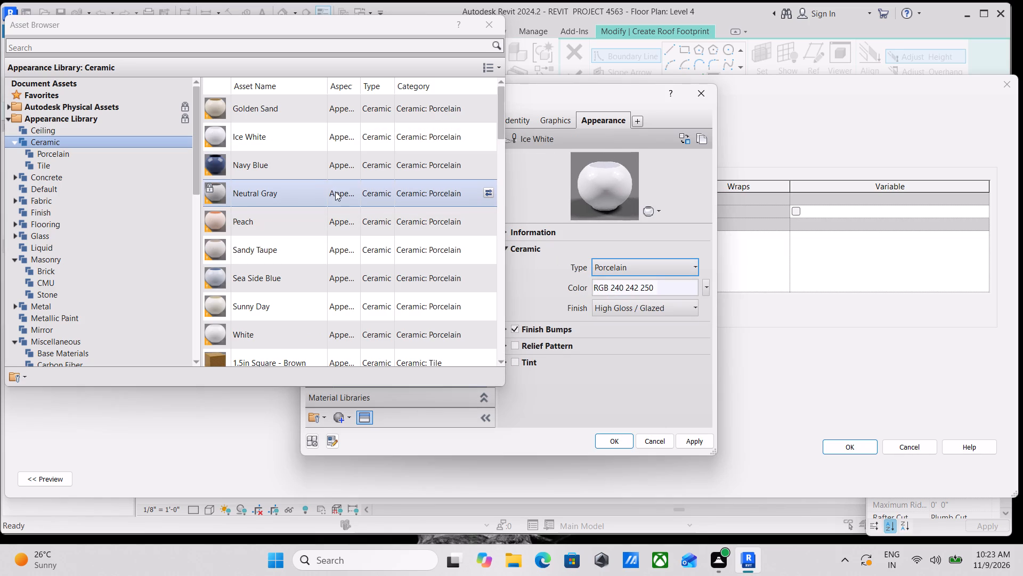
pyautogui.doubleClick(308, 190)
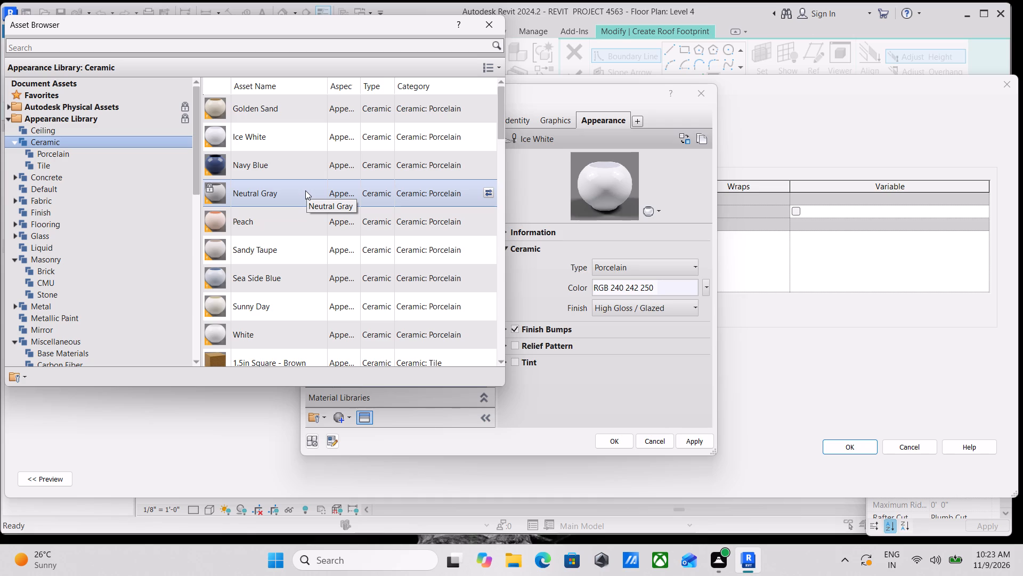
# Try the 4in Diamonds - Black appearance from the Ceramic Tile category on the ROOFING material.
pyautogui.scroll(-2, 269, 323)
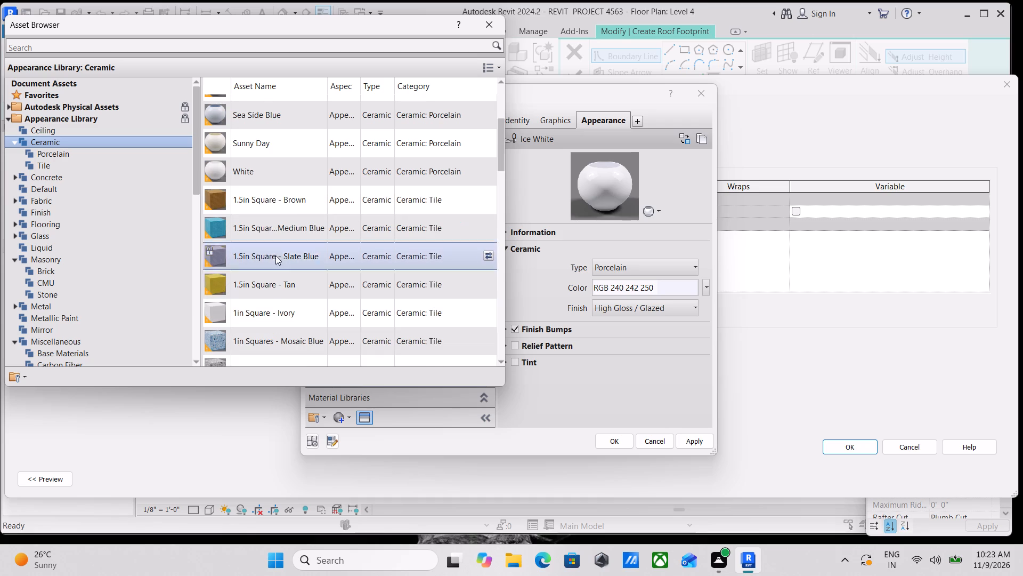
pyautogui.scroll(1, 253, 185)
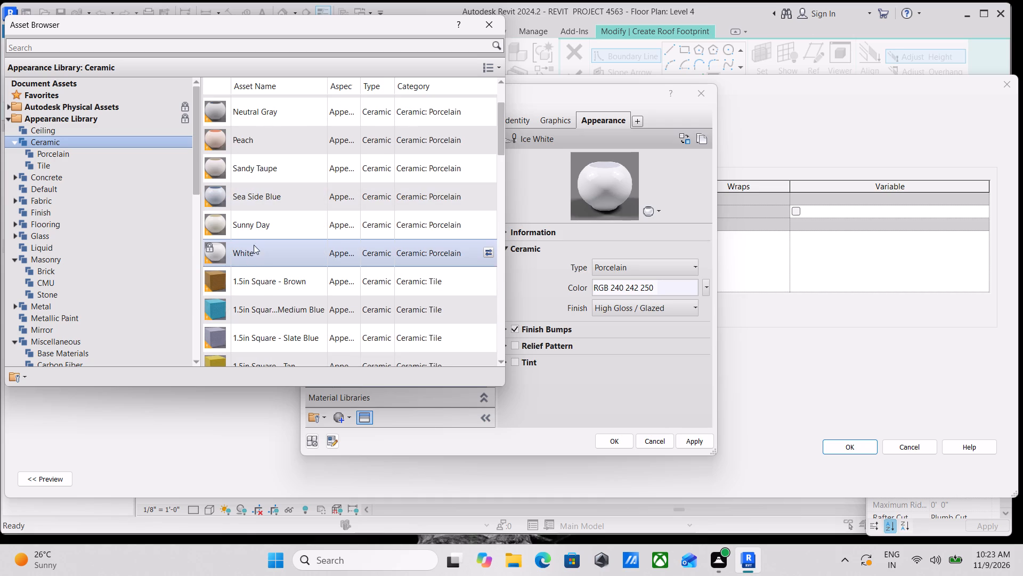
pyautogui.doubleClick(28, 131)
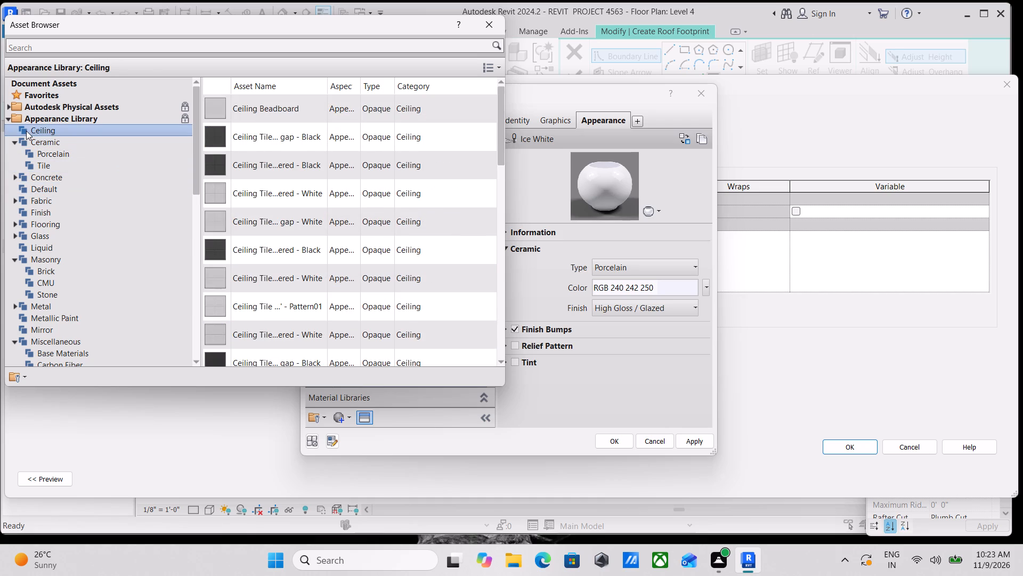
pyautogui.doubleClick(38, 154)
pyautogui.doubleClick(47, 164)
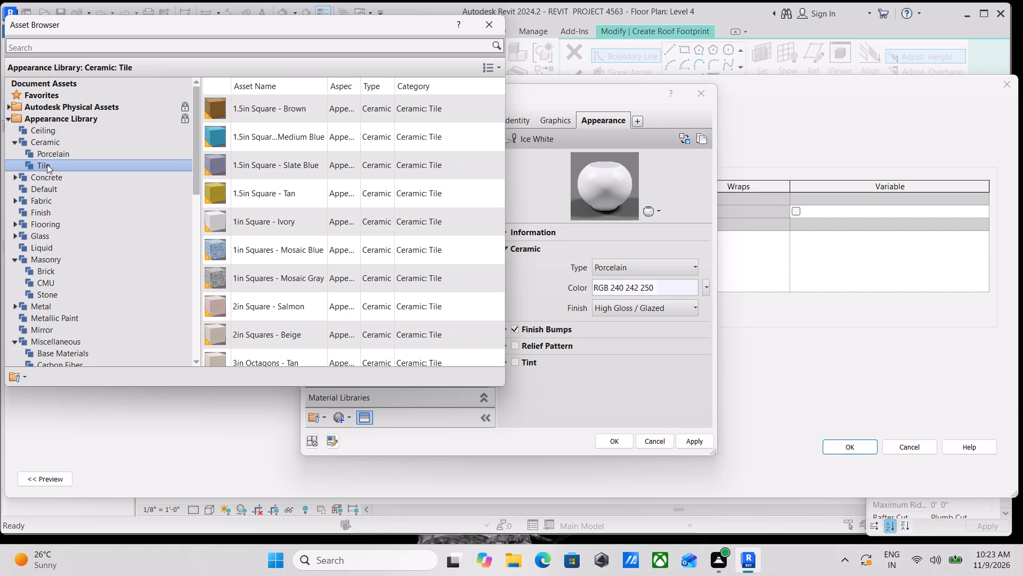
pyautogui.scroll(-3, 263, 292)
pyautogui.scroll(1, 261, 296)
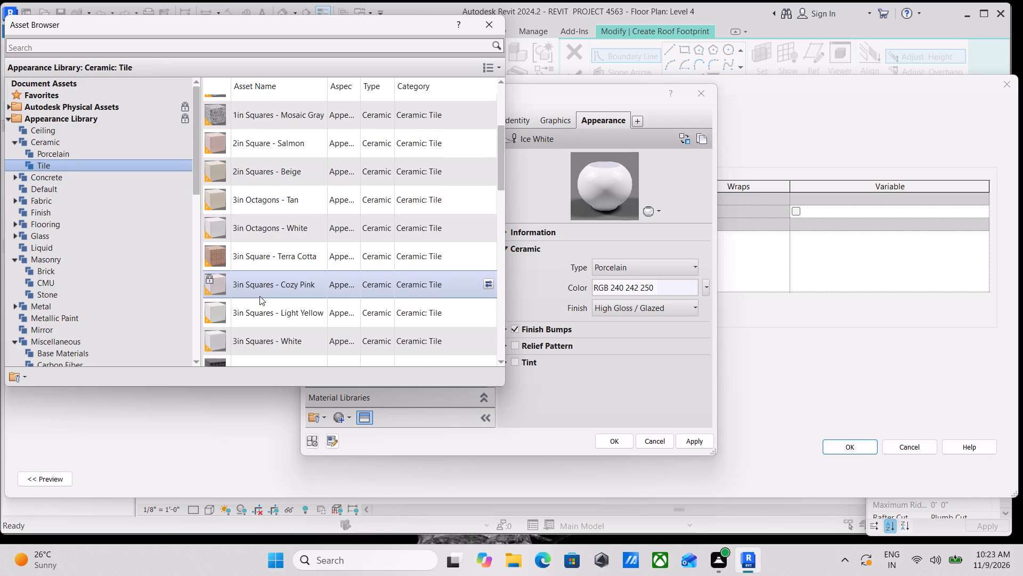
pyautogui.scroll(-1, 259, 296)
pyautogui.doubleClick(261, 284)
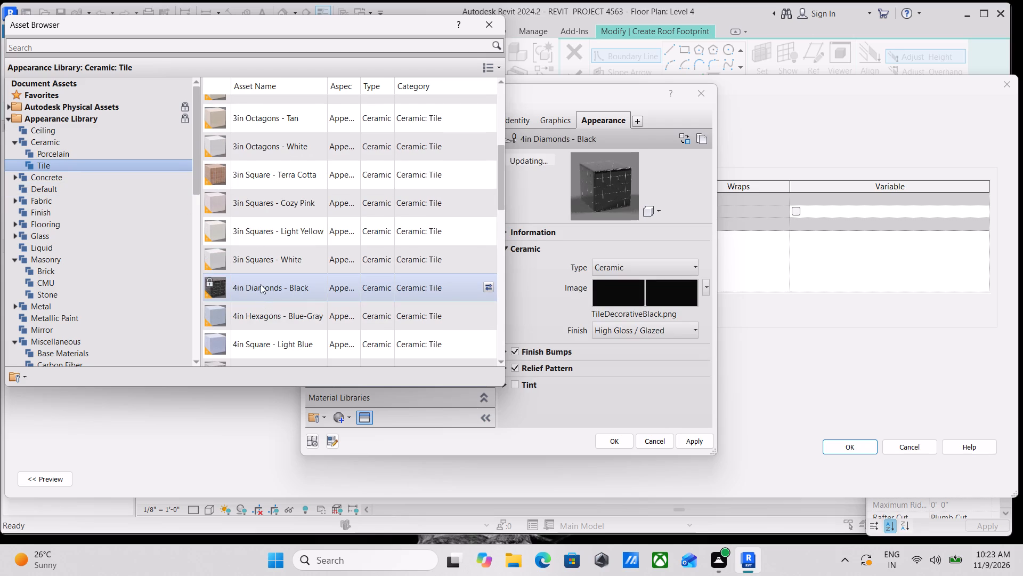
# Assign the 3in Squares - White ceramic tile appearance to the ROOFING material and save the material.
pyautogui.doubleClick(262, 251)
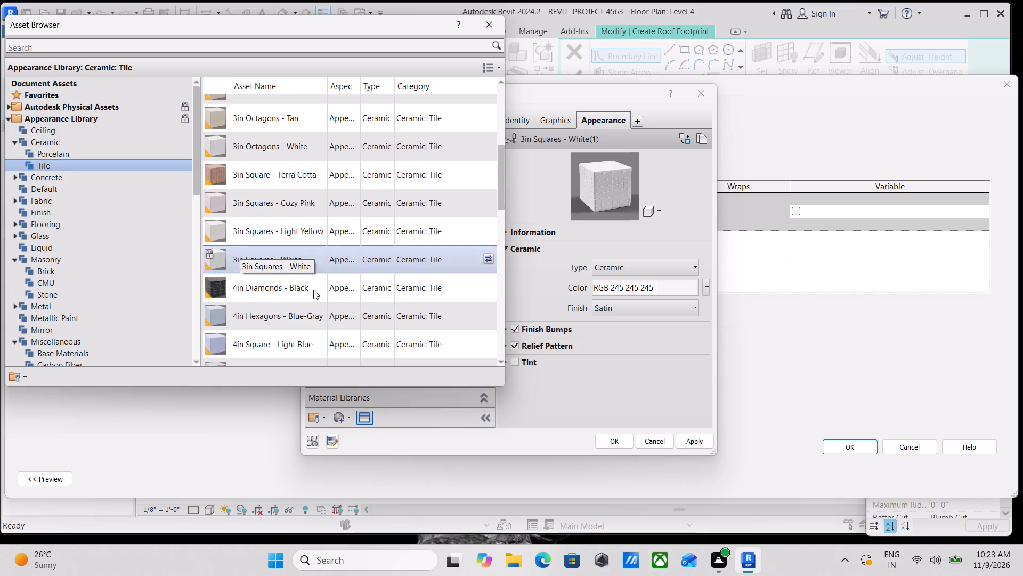
pyautogui.click(685, 434)
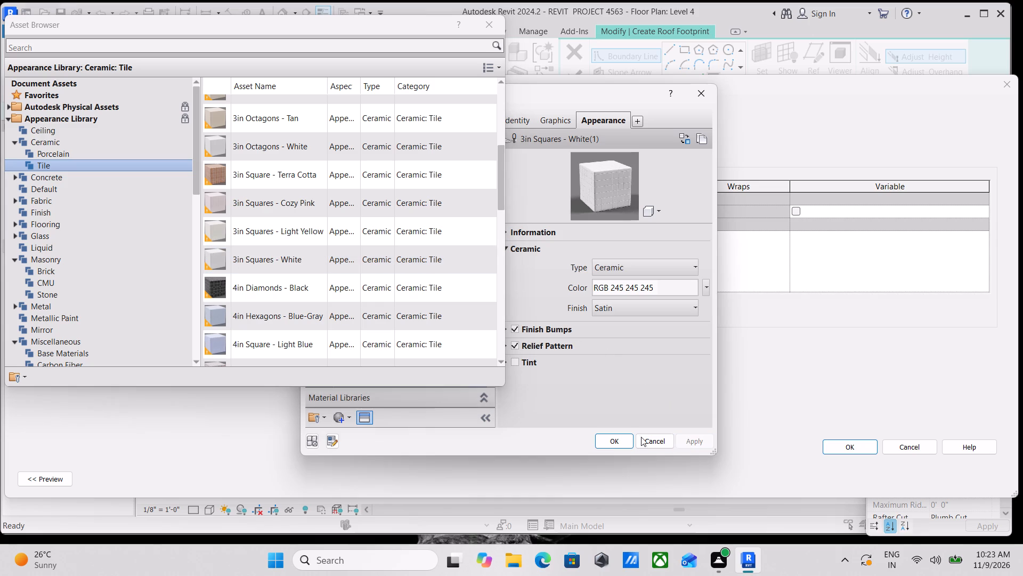
pyautogui.click(622, 437)
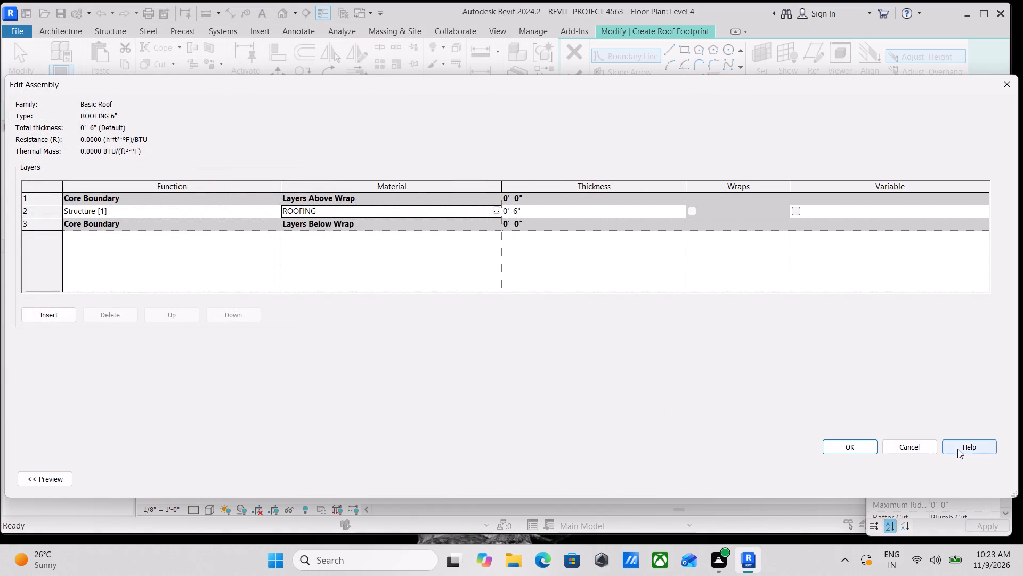
# Accept the layer assembly with the ROOFING structure material and apply the ROOFING 6" roof type properties.
pyautogui.click(821, 437)
pyautogui.click(850, 449)
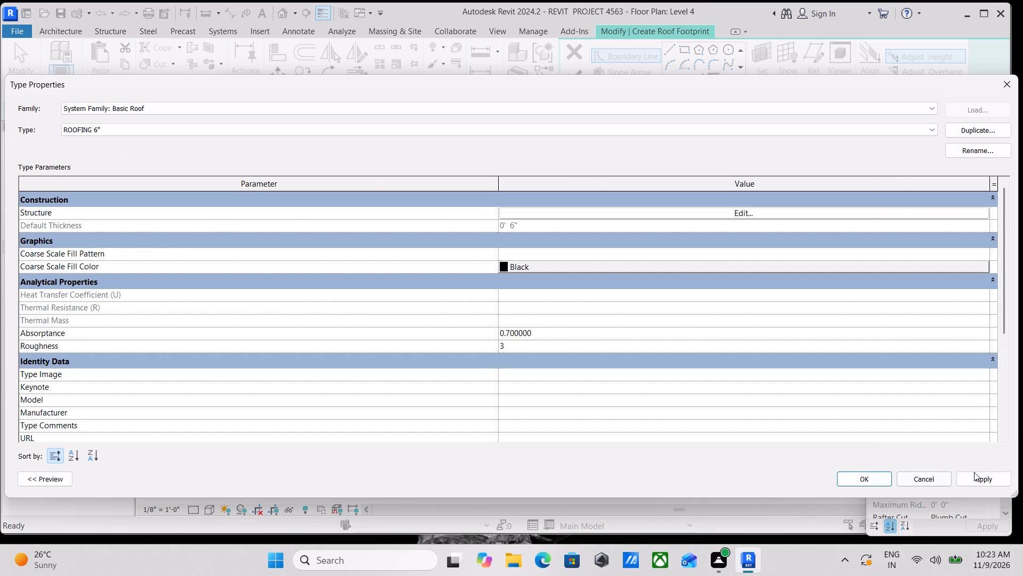
pyautogui.click(978, 481)
pyautogui.click(879, 475)
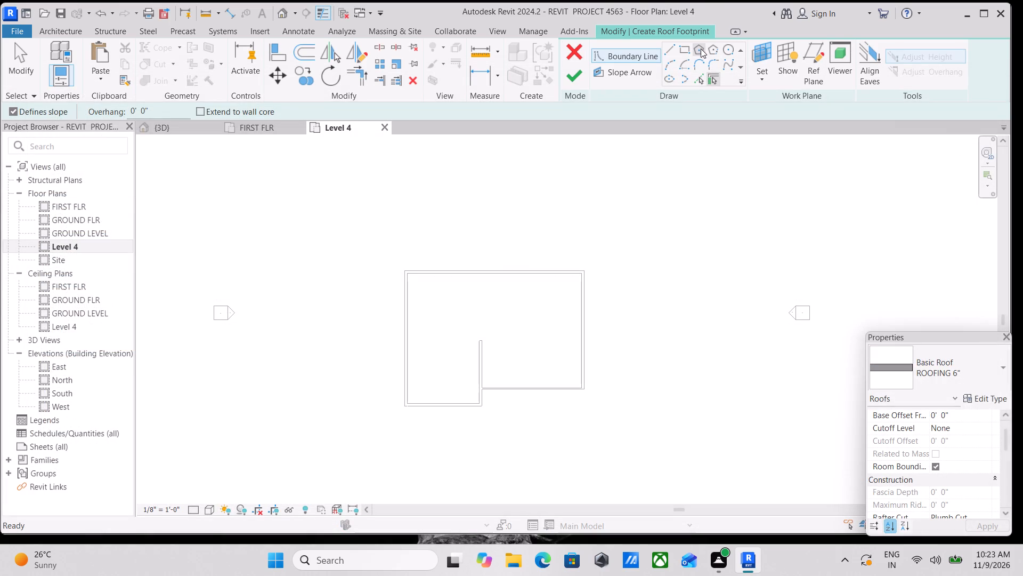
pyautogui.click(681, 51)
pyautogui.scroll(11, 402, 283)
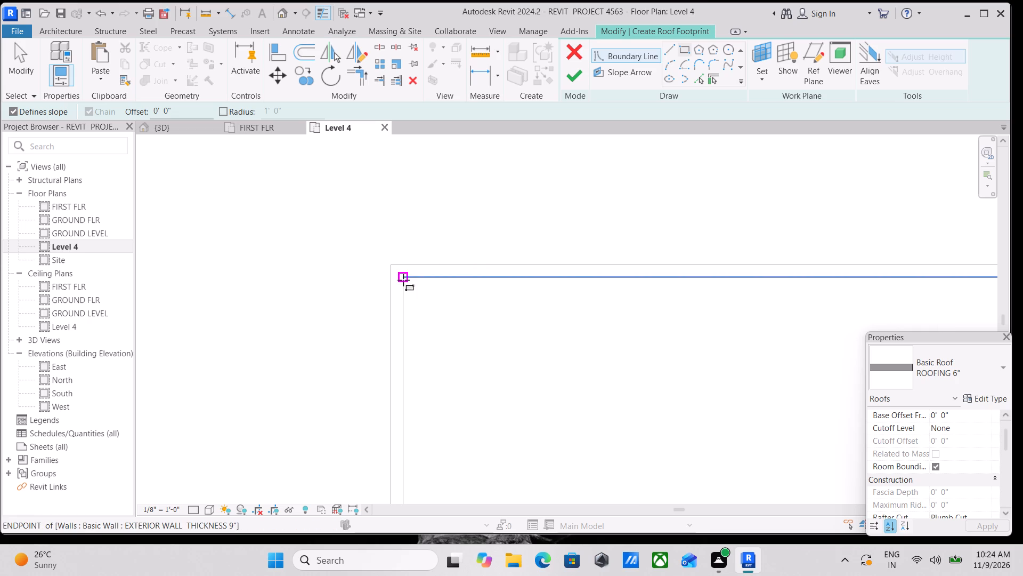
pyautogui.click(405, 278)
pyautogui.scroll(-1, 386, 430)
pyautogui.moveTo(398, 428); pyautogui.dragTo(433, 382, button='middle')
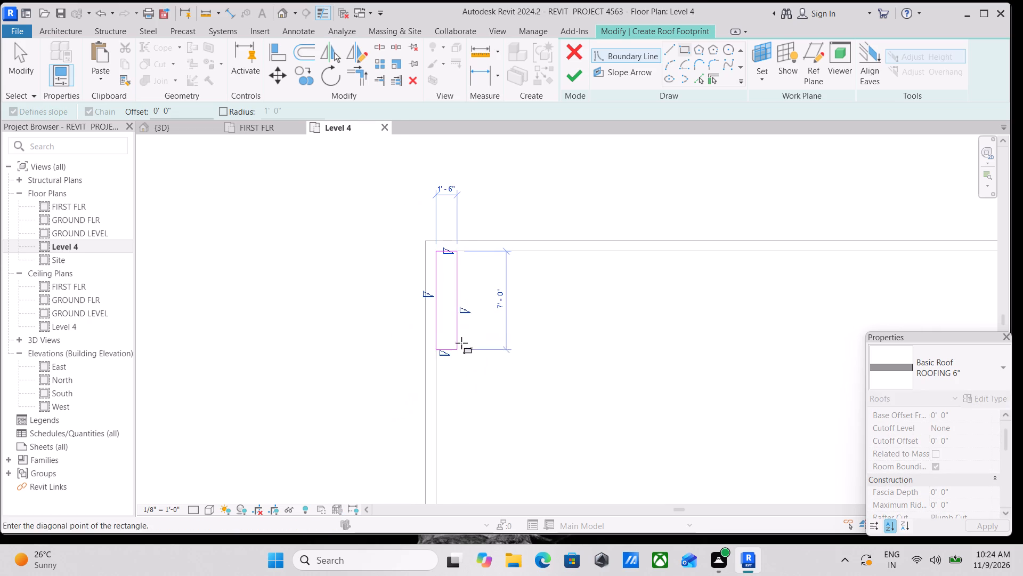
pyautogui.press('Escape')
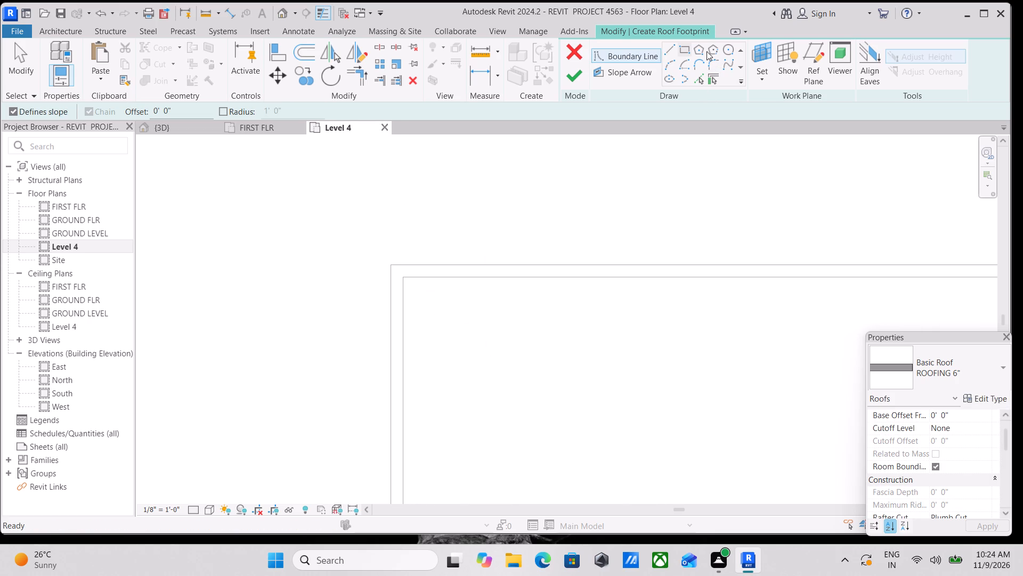
# Turn off slope definition and sketch chained roof boundary lines along the inner west and southwest wall faces, up and across the interior stub wall's end.
pyautogui.click(673, 46)
pyautogui.scroll(-1, 440, 266)
pyautogui.moveTo(454, 255); pyautogui.dragTo(508, 207, button='middle')
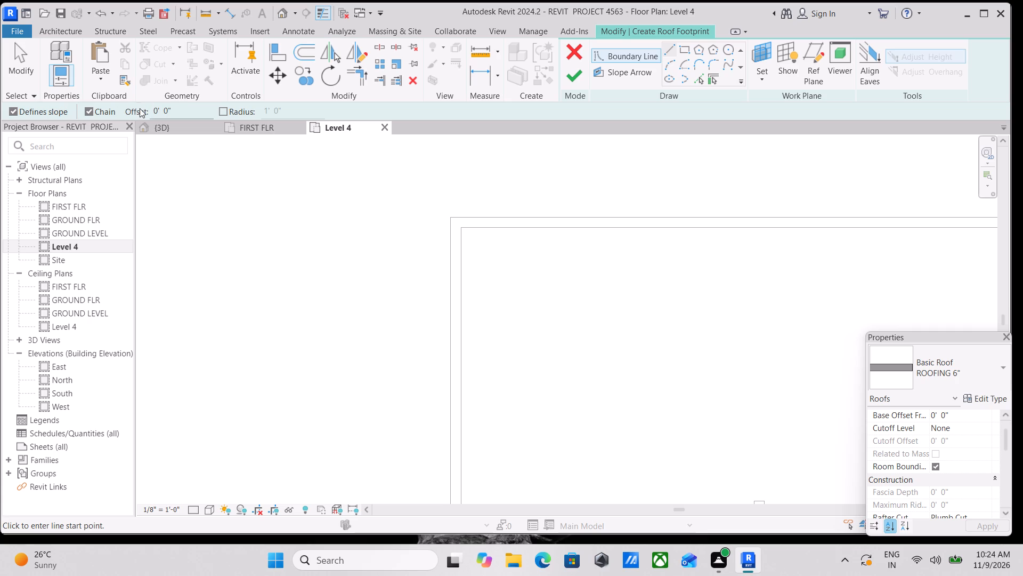
pyautogui.click(10, 108)
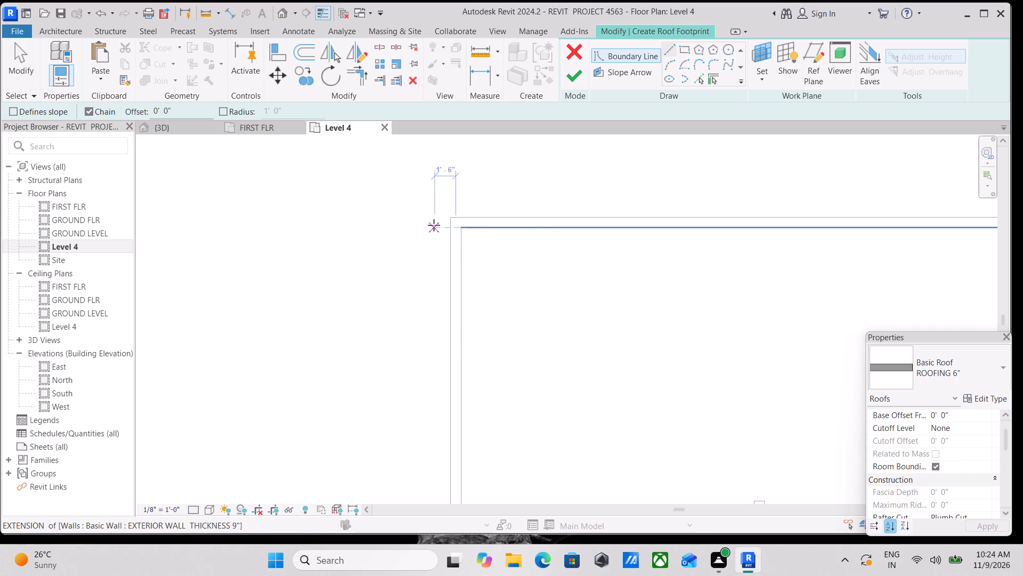
pyautogui.scroll(3, 470, 236)
pyautogui.click(449, 222)
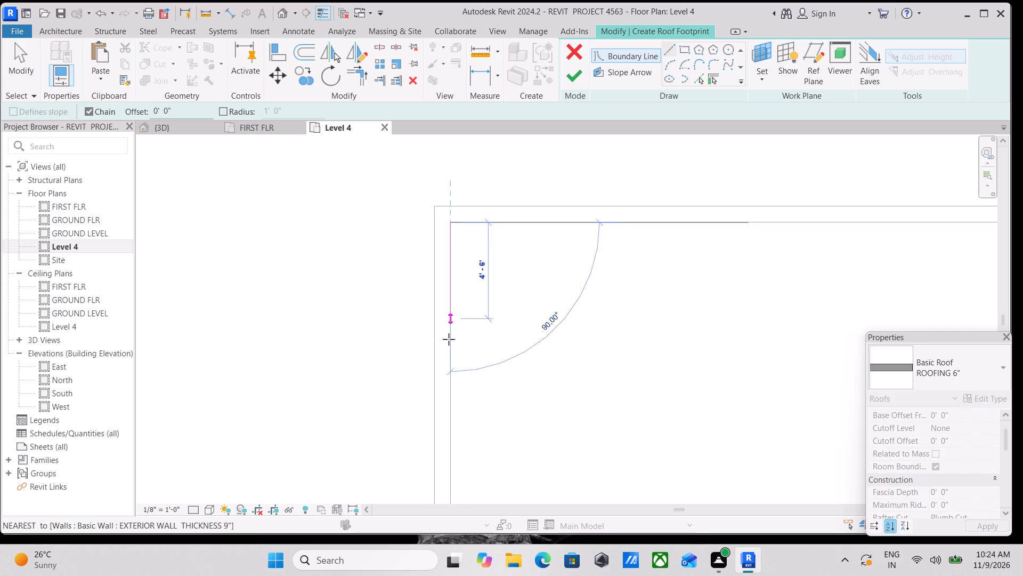
pyautogui.scroll(-3, 451, 346)
pyautogui.moveTo(456, 342); pyautogui.dragTo(475, 129, button='middle')
pyautogui.scroll(-7, 466, 349)
pyautogui.moveTo(475, 329); pyautogui.dragTo(469, 150, button='middle')
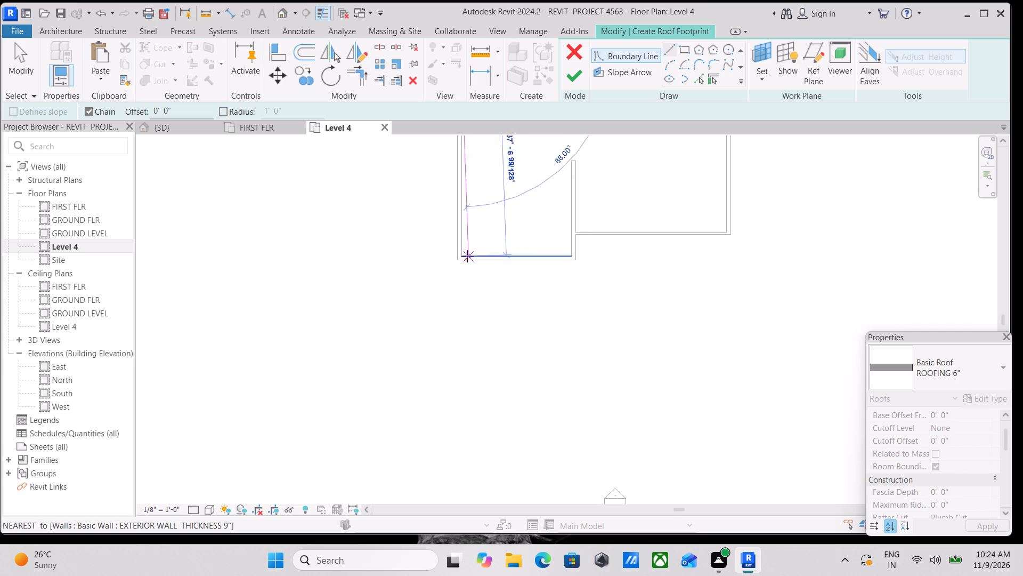
pyautogui.scroll(4, 467, 257)
pyautogui.click(457, 253)
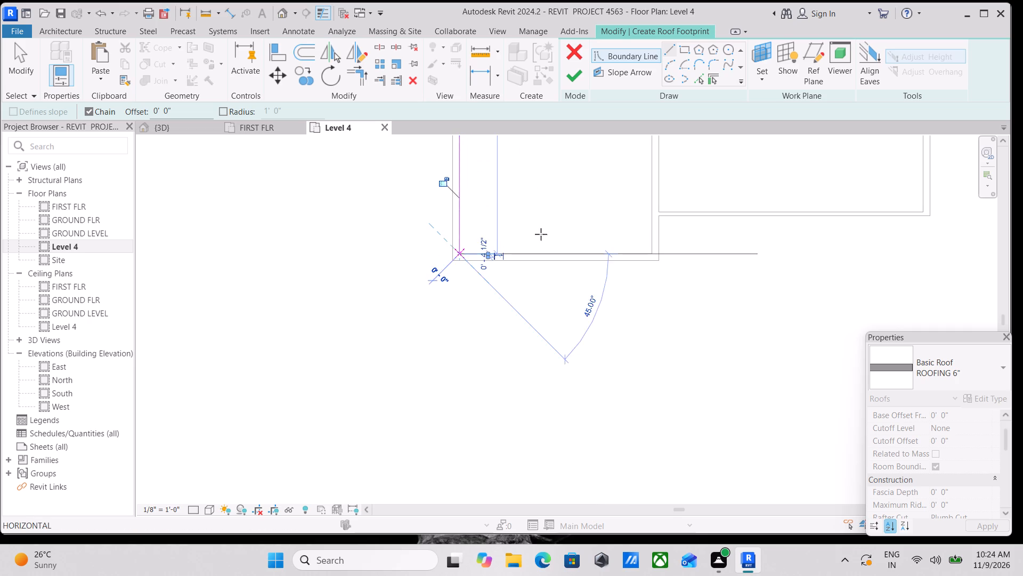
pyautogui.moveTo(549, 233); pyautogui.dragTo(480, 277, button='middle')
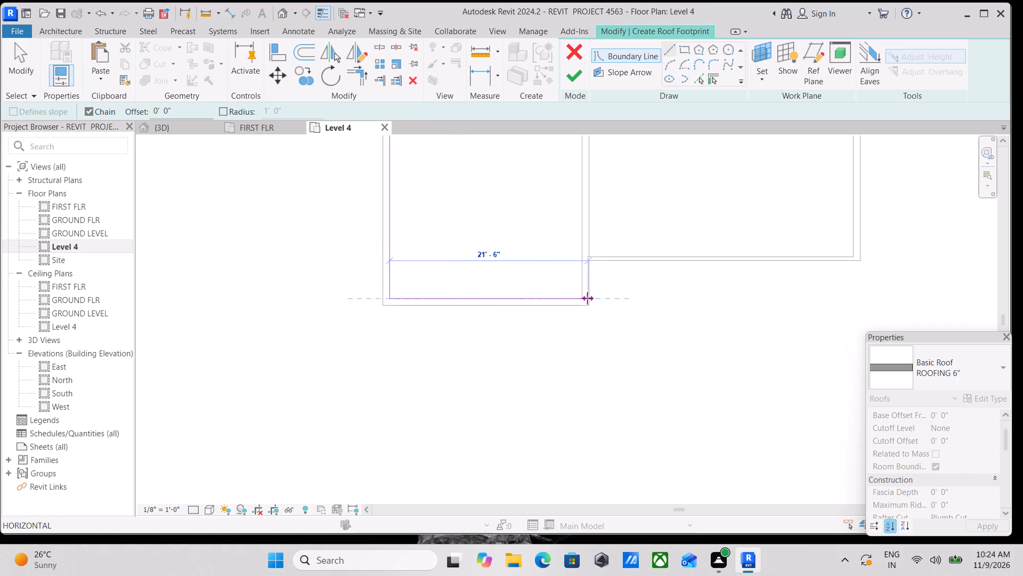
pyautogui.click(581, 298)
pyautogui.scroll(-2, 569, 133)
pyautogui.moveTo(557, 154); pyautogui.dragTo(565, 185, button='middle')
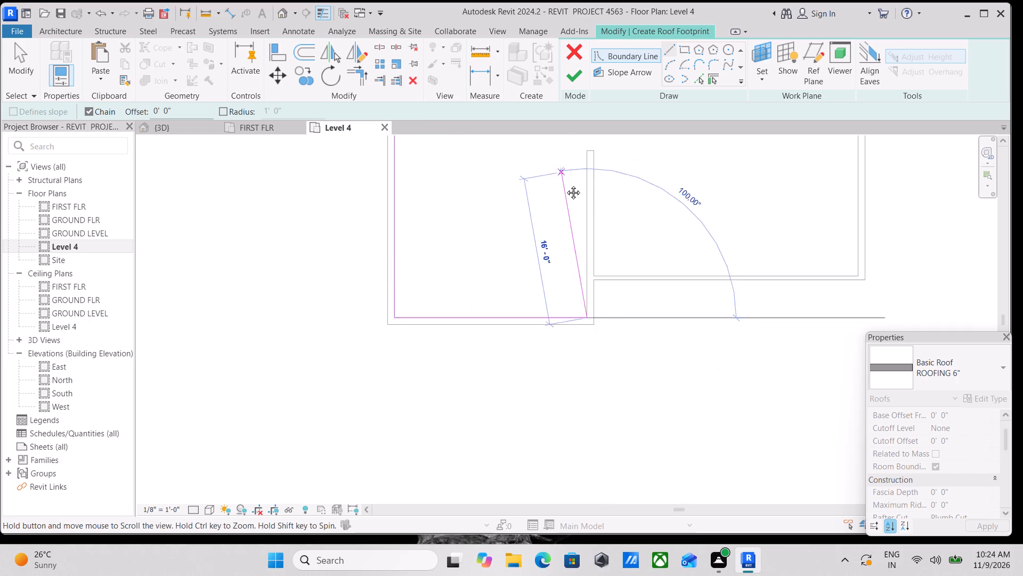
pyautogui.moveTo(565, 185); pyautogui.dragTo(592, 351, button='middle')
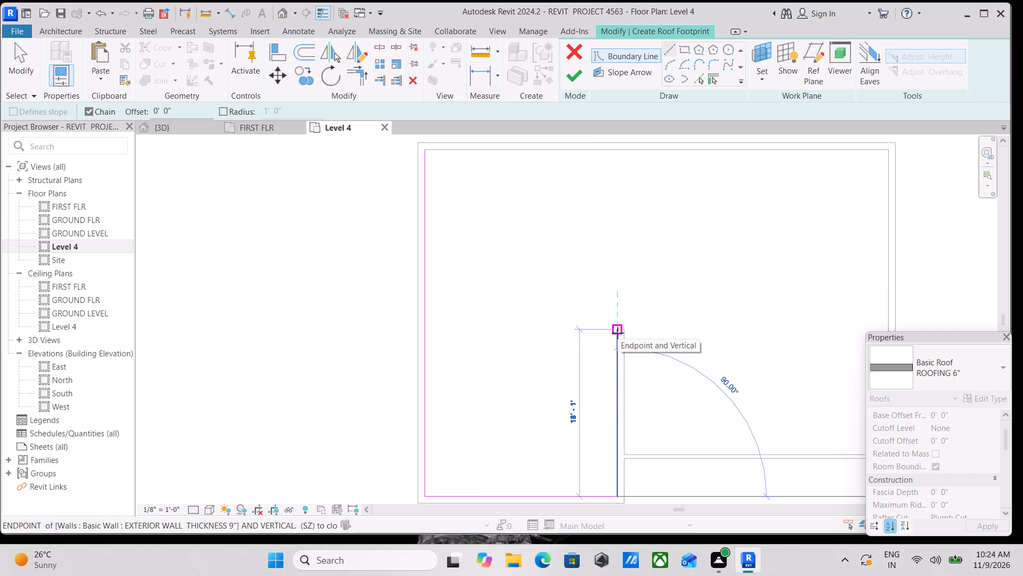
pyautogui.click(618, 333)
pyautogui.scroll(4, 620, 333)
pyautogui.click(627, 326)
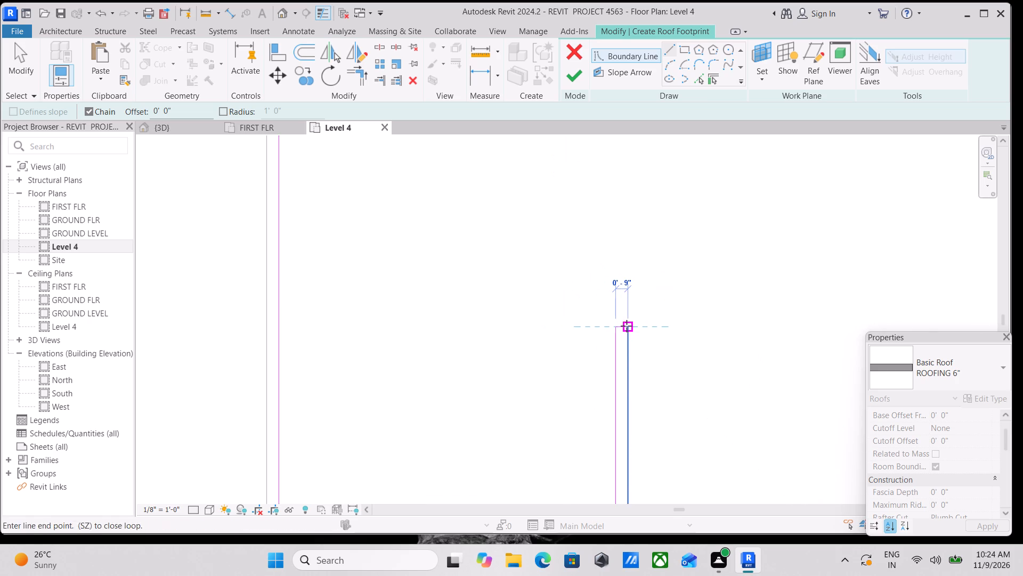
# Continue the roof boundary down the stub wall's other face and along the inner southeast, east and north wall faces to close the loop.
pyautogui.moveTo(627, 391); pyautogui.dragTo(619, 235, button='middle')
pyautogui.scroll(-4, 627, 294)
pyautogui.middleClick(621, 302)
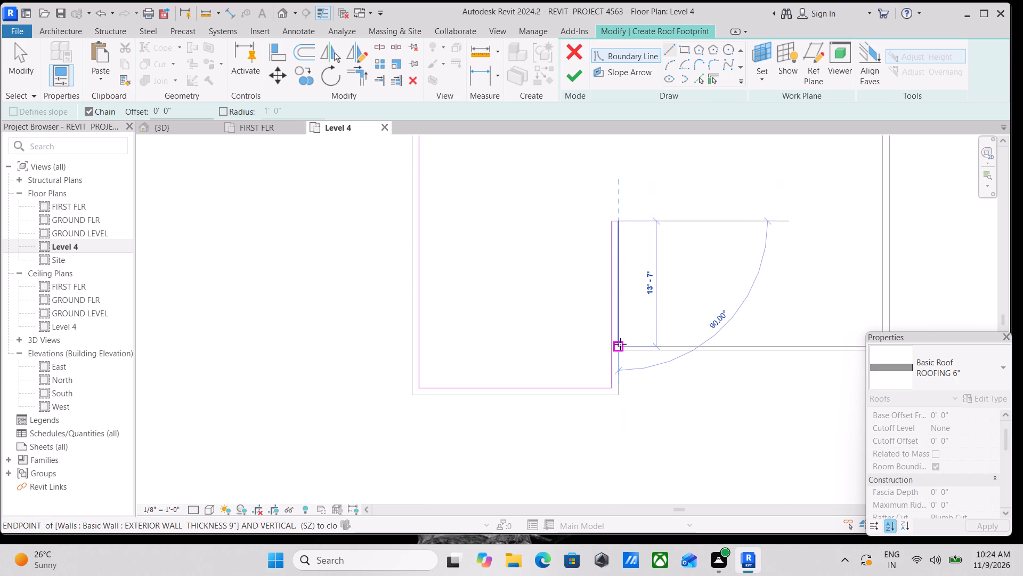
pyautogui.scroll(6, 620, 344)
pyautogui.click(622, 350)
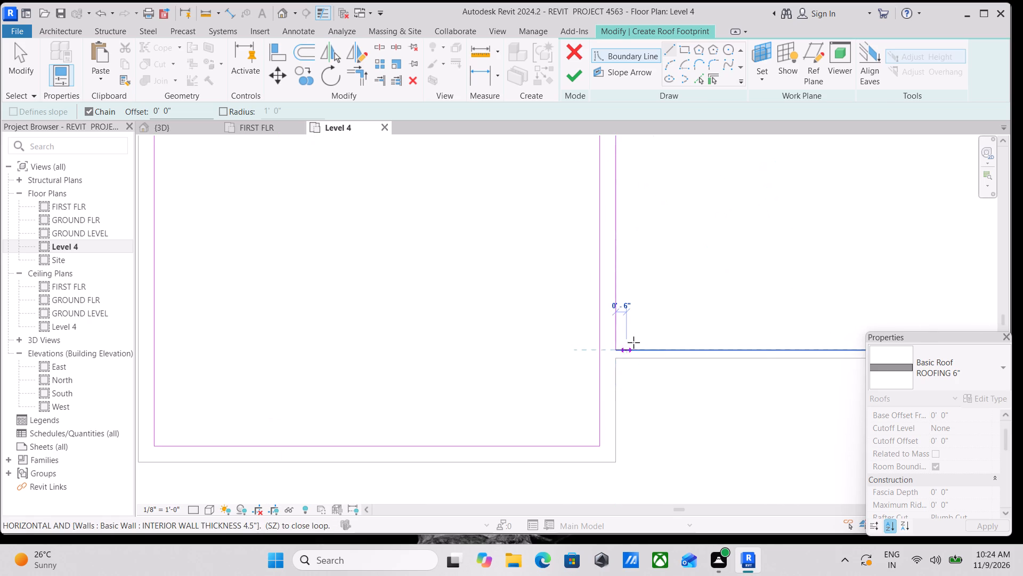
pyautogui.scroll(-2, 728, 340)
pyautogui.moveTo(722, 340); pyautogui.dragTo(441, 311, button='middle')
pyautogui.scroll(-3, 727, 297)
pyautogui.moveTo(725, 298); pyautogui.dragTo(580, 302, button='middle')
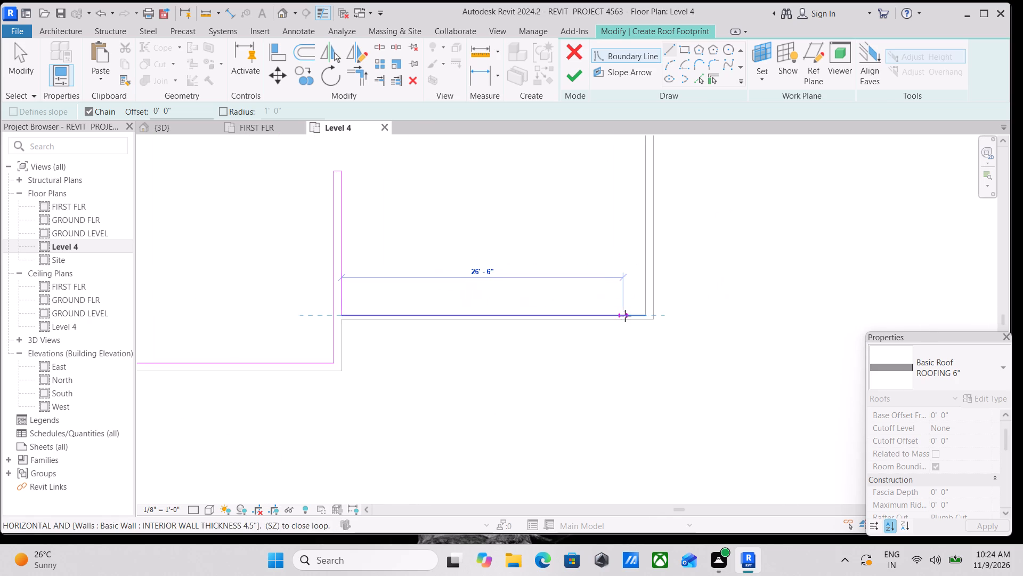
pyautogui.click(645, 311)
pyautogui.scroll(-2, 639, 192)
pyautogui.moveTo(629, 192); pyautogui.dragTo(672, 463, button='middle')
pyautogui.scroll(-1, 663, 433)
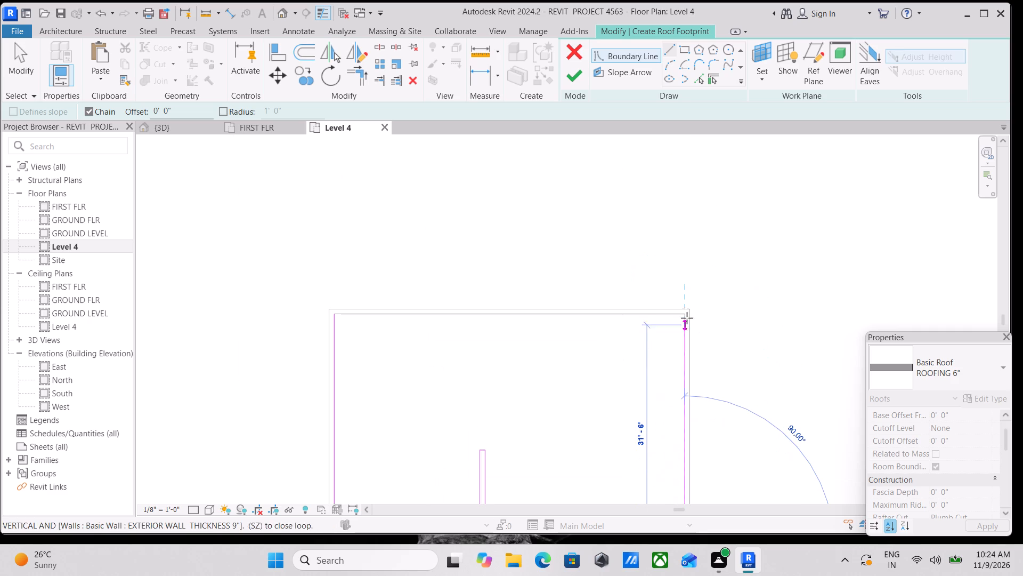
pyautogui.click(687, 317)
pyautogui.moveTo(469, 301); pyautogui.dragTo(621, 302, button='middle')
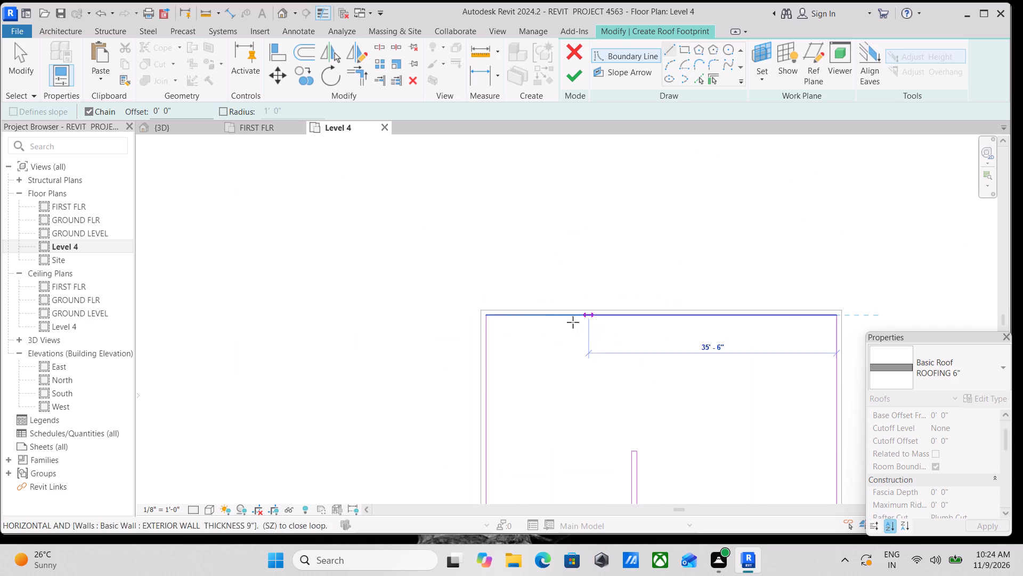
pyautogui.click(490, 314)
pyautogui.press('Escape')
pyautogui.scroll(-1, 529, 307)
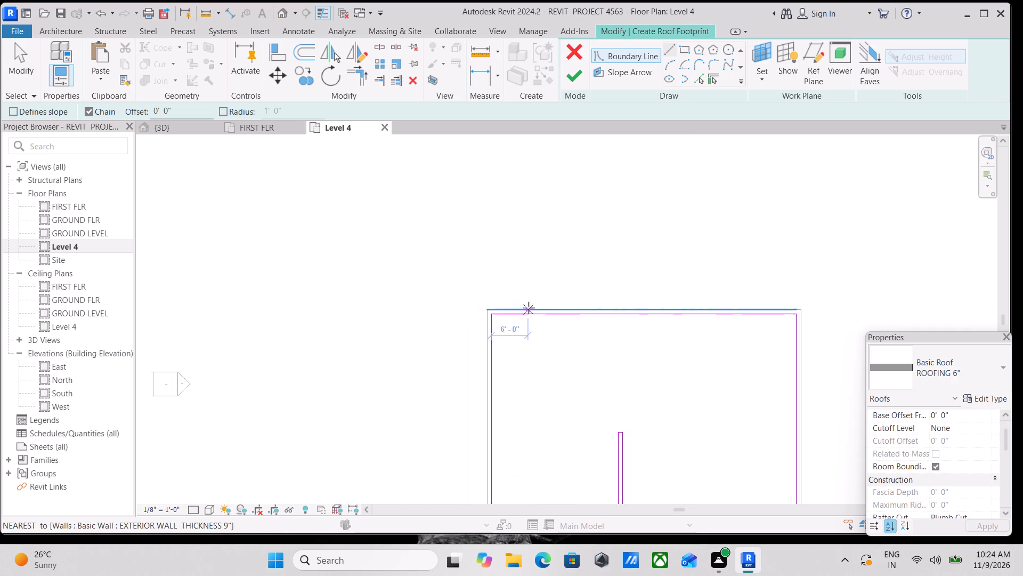
pyautogui.scroll(-5, 529, 308)
pyautogui.moveTo(572, 317); pyautogui.dragTo(601, 277, button='middle')
pyautogui.scroll(-1, 602, 277)
pyautogui.press('Escape')
pyautogui.scroll(-4, 662, 311)
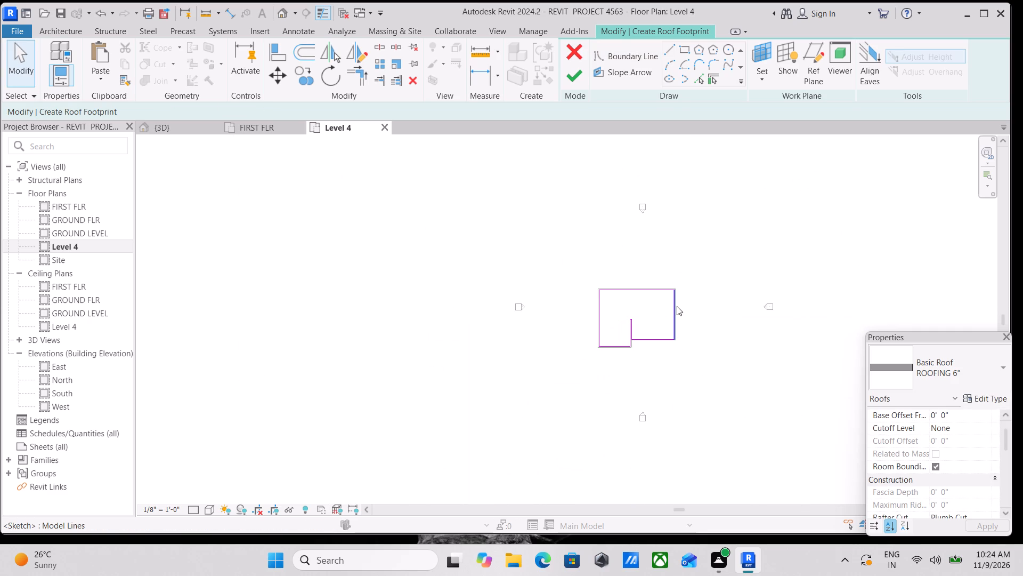
# Finish the footprint sketch to create the flat ROOFING 6" roof on Level 4, dismissing the save reminder without saving.
pyautogui.scroll(4, 675, 312)
pyautogui.scroll(4, 592, 386)
pyautogui.moveTo(615, 321); pyautogui.dragTo(585, 457, button='middle')
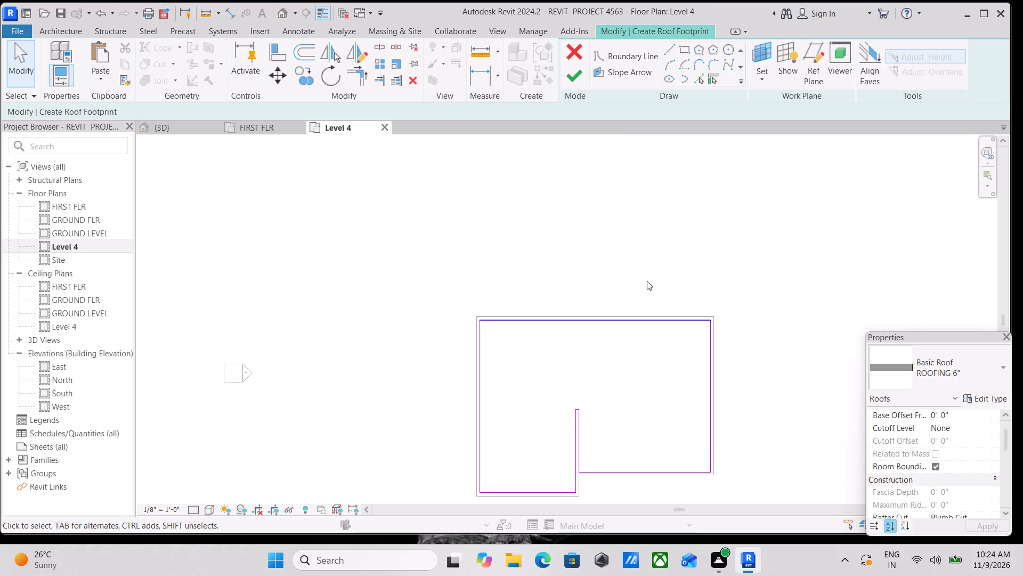
pyautogui.scroll(-3, 921, 444)
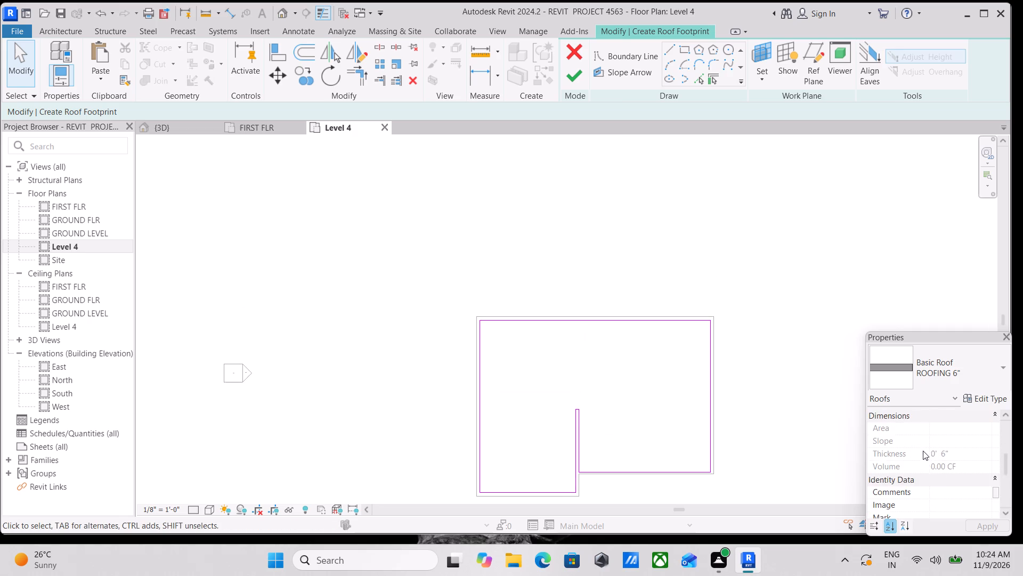
pyautogui.scroll(5, 929, 453)
pyautogui.scroll(-3, 969, 445)
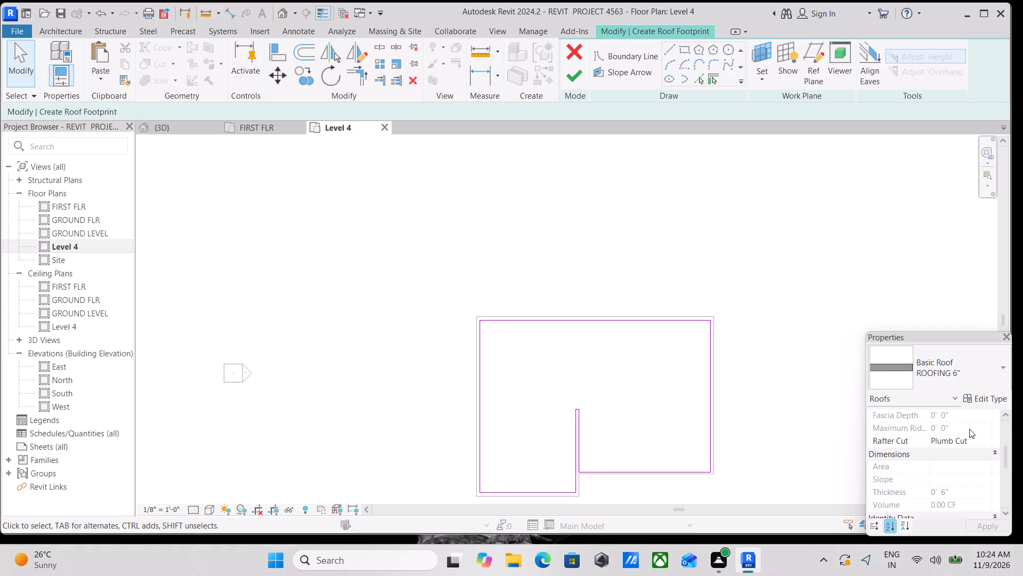
pyautogui.click(579, 79)
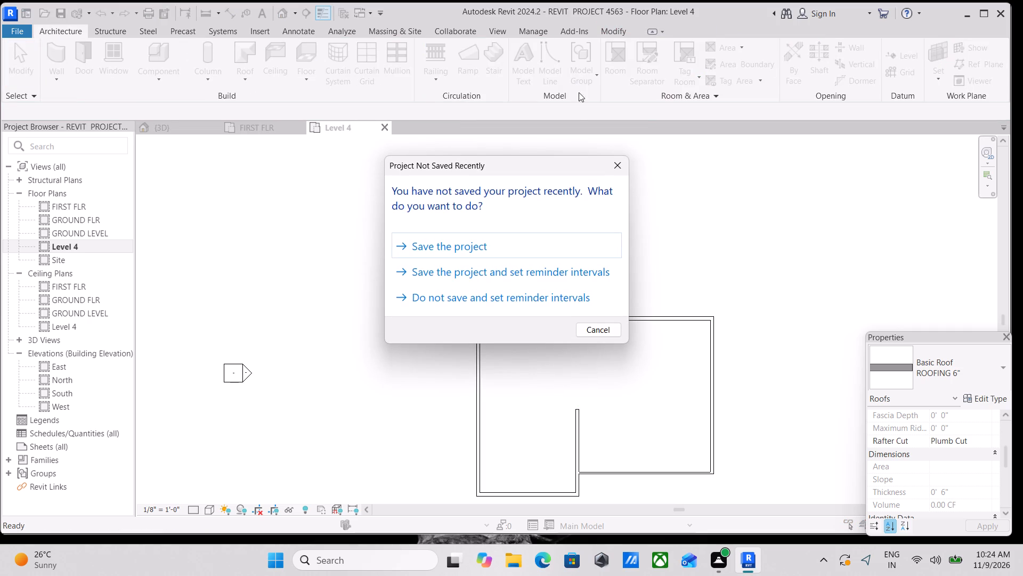
pyautogui.click(618, 164)
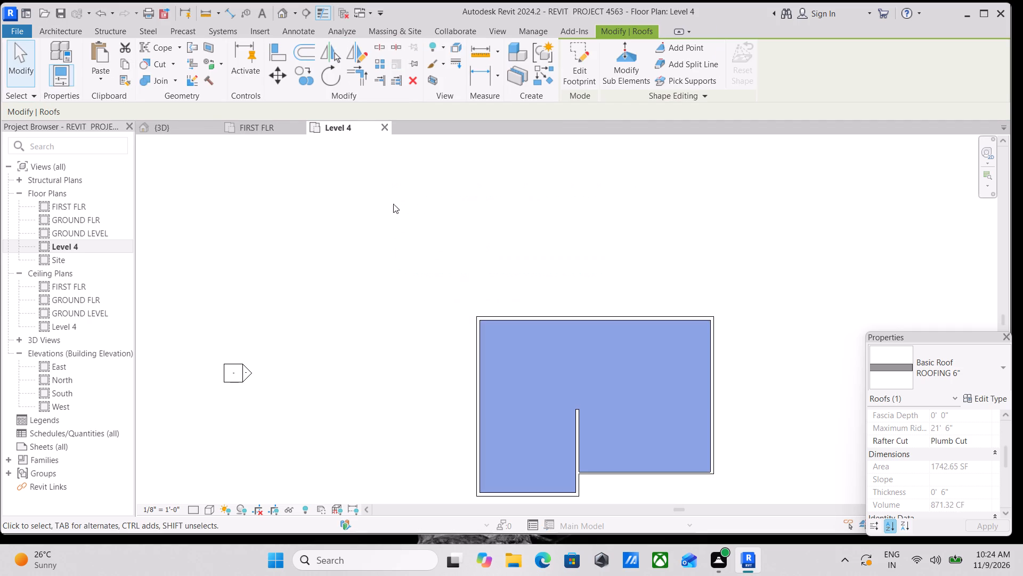
# Examine the new roof from above in the 3D view and compare it with the FIRST FLR plan.
pyautogui.click(182, 123)
pyautogui.scroll(-2, 581, 365)
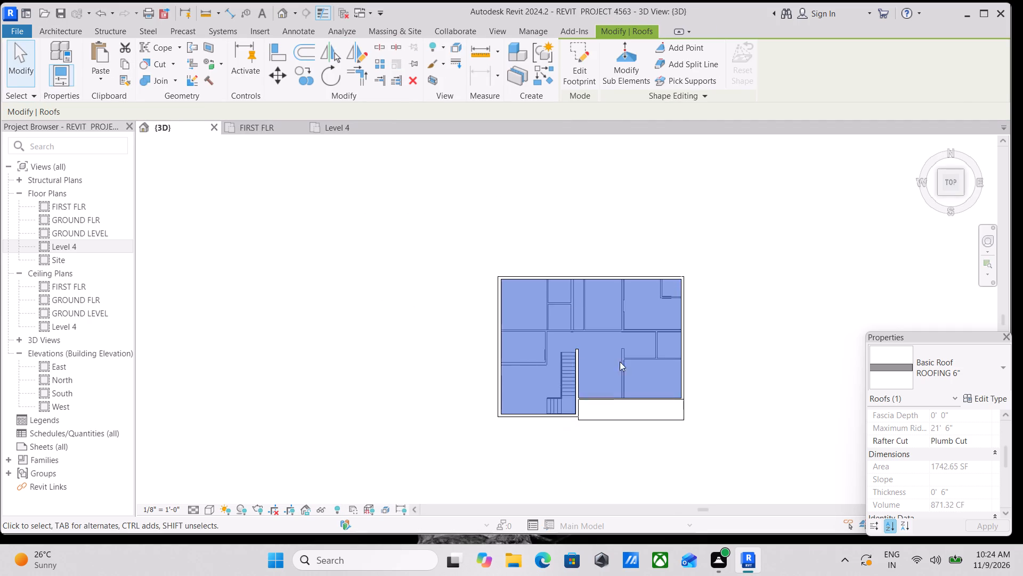
pyautogui.press('Escape')
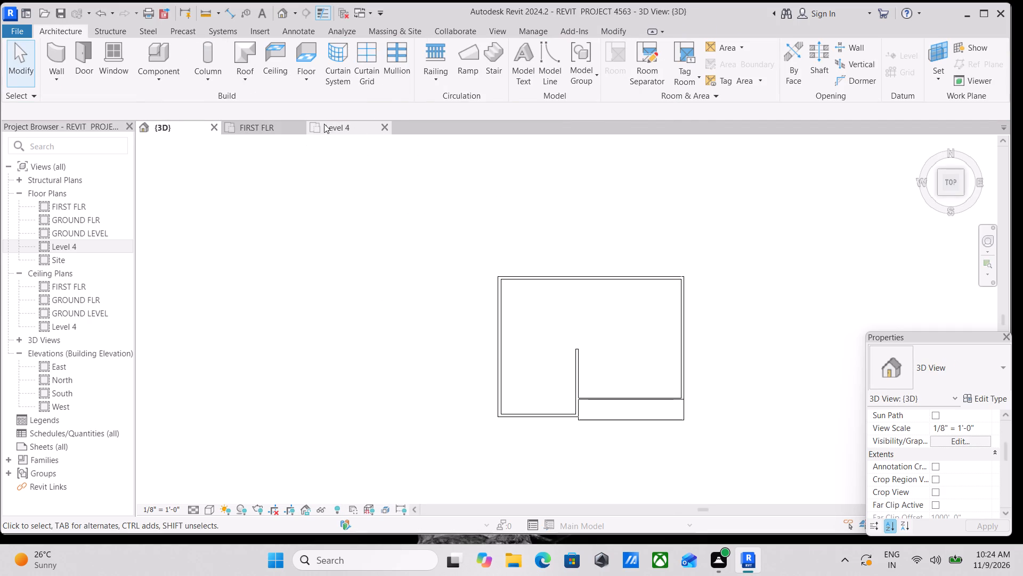
pyautogui.click(323, 123)
pyautogui.click(249, 121)
pyautogui.click(234, 128)
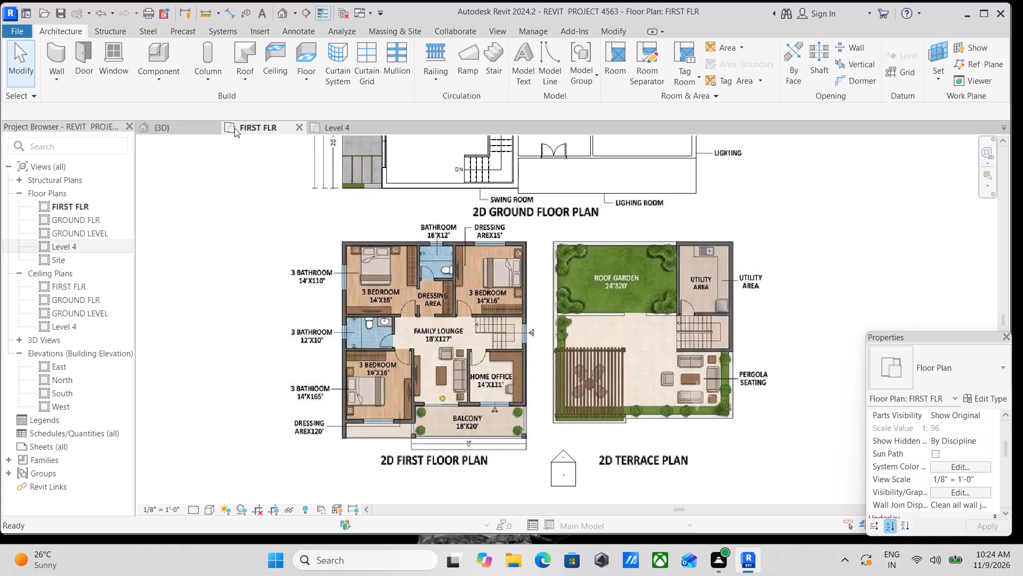
pyautogui.click(171, 122)
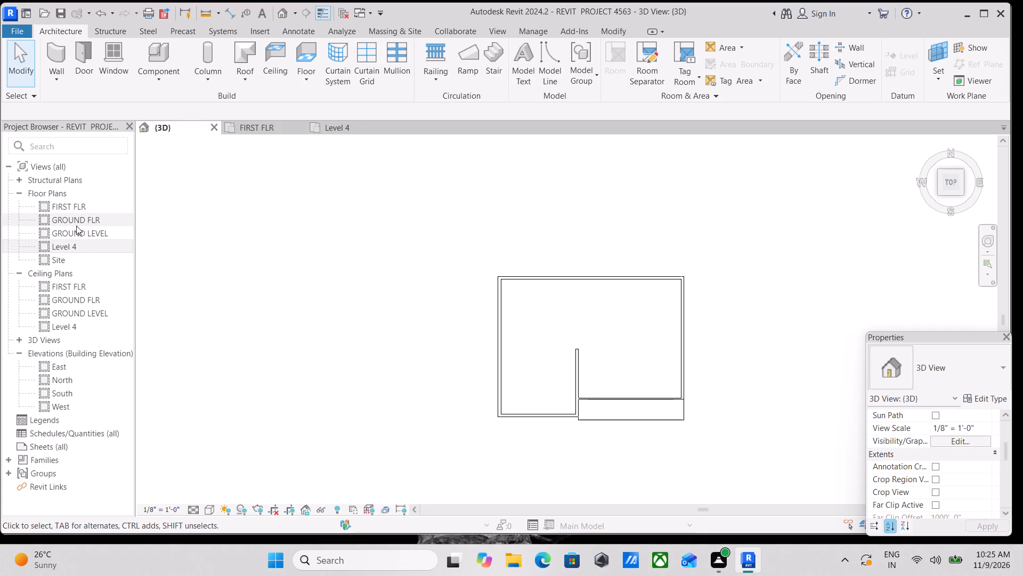
# Review the GROUND LEVEL, GROUND FLR and FIRST FLR plans together with the first floor and terrace reference drawings.
pyautogui.doubleClick(80, 233)
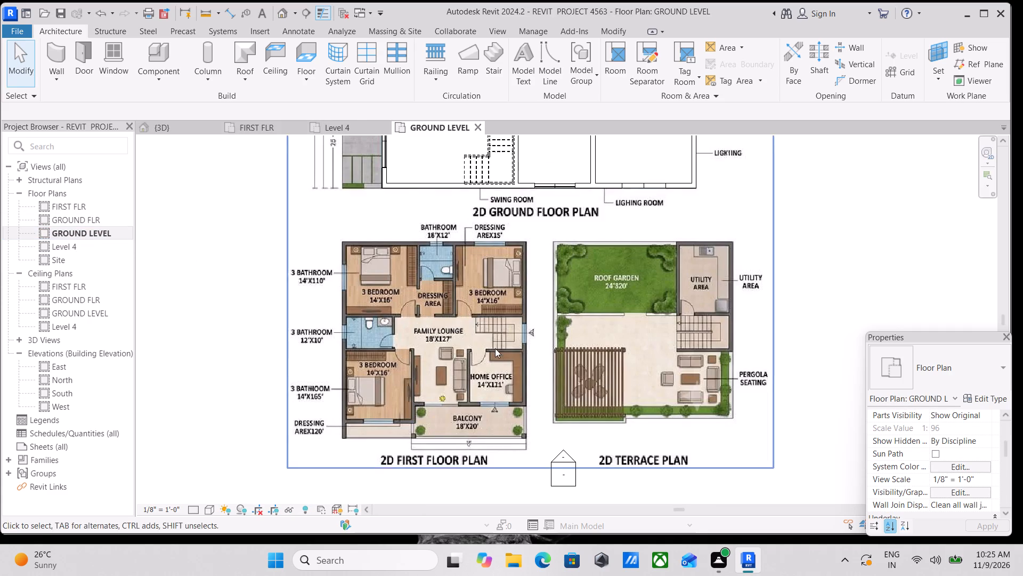
pyautogui.scroll(-1, 482, 331)
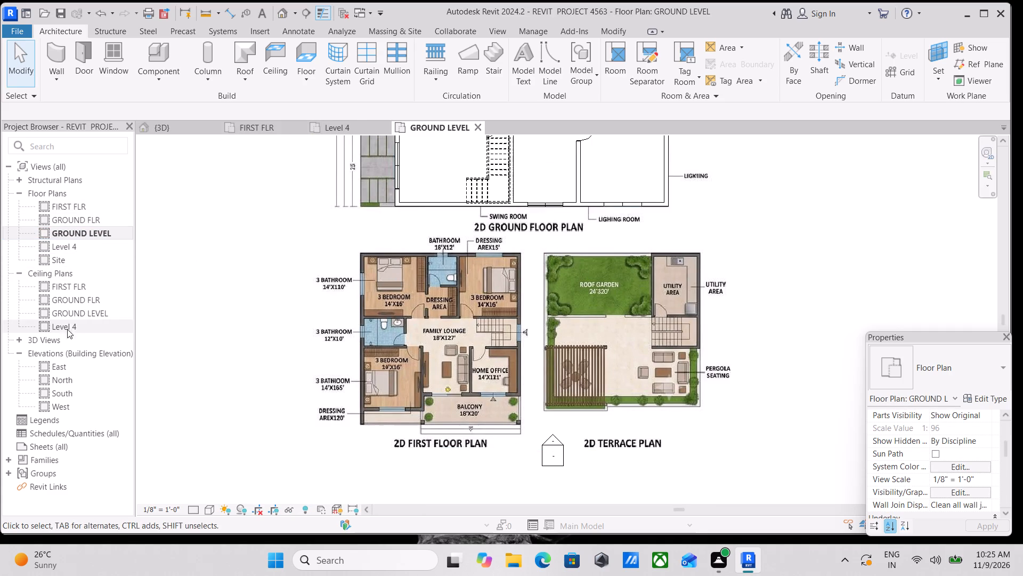
pyautogui.scroll(-1, 67, 335)
pyautogui.scroll(1, 91, 244)
pyautogui.doubleClick(88, 219)
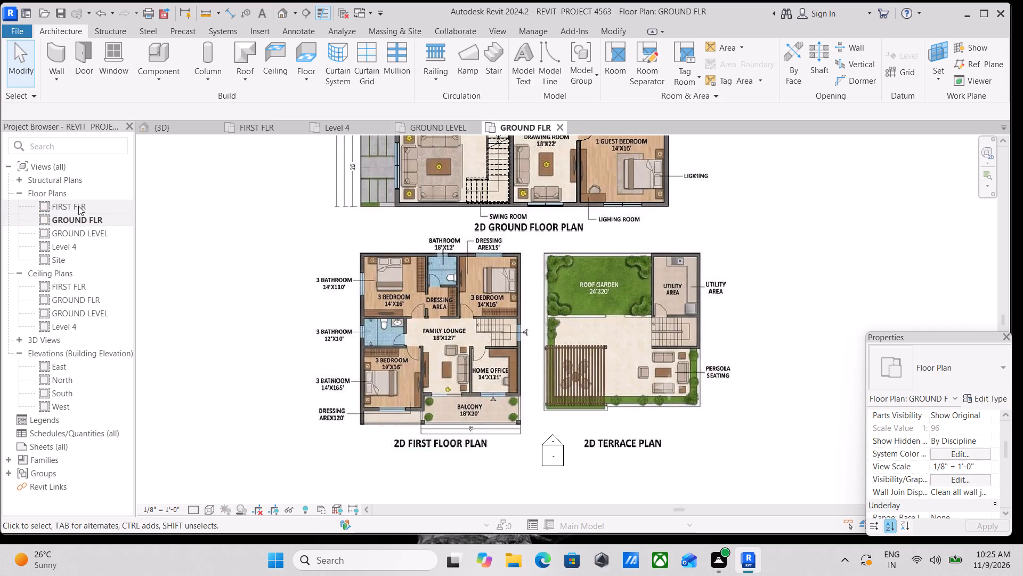
pyautogui.doubleClick(78, 206)
pyautogui.scroll(2, 724, 421)
pyautogui.scroll(-3, 722, 421)
pyautogui.moveTo(717, 421); pyautogui.dragTo(744, 485, button='middle')
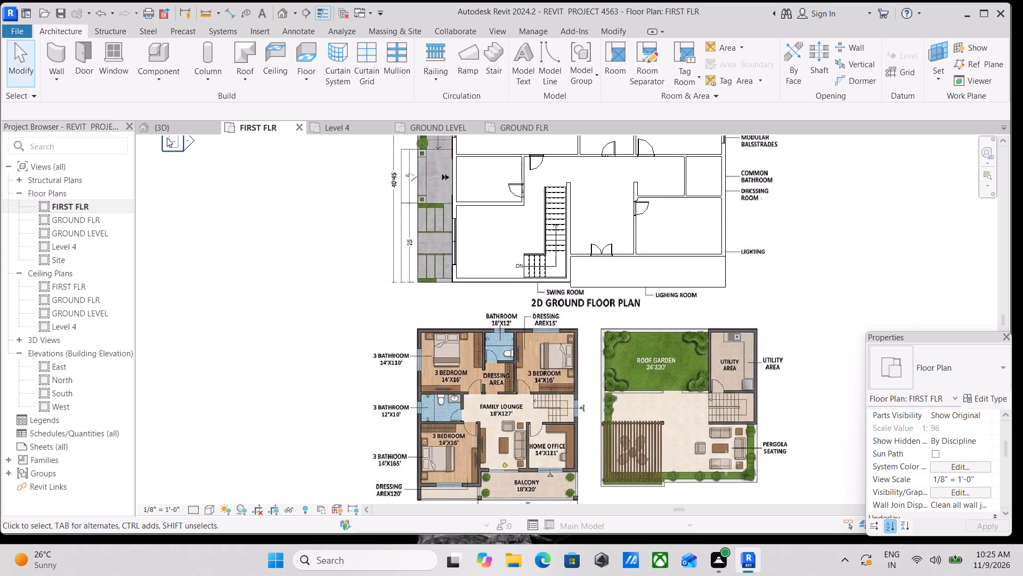
# Inspect the whole house and its roof in the 3D view from the front-right top corner.
pyautogui.click(177, 125)
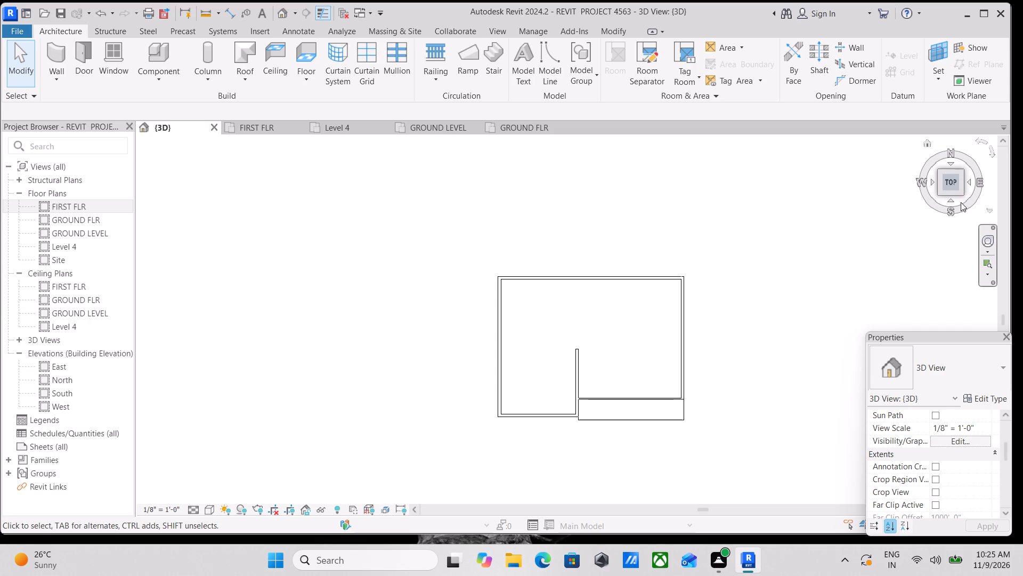
pyautogui.click(963, 193)
pyautogui.scroll(3, 567, 361)
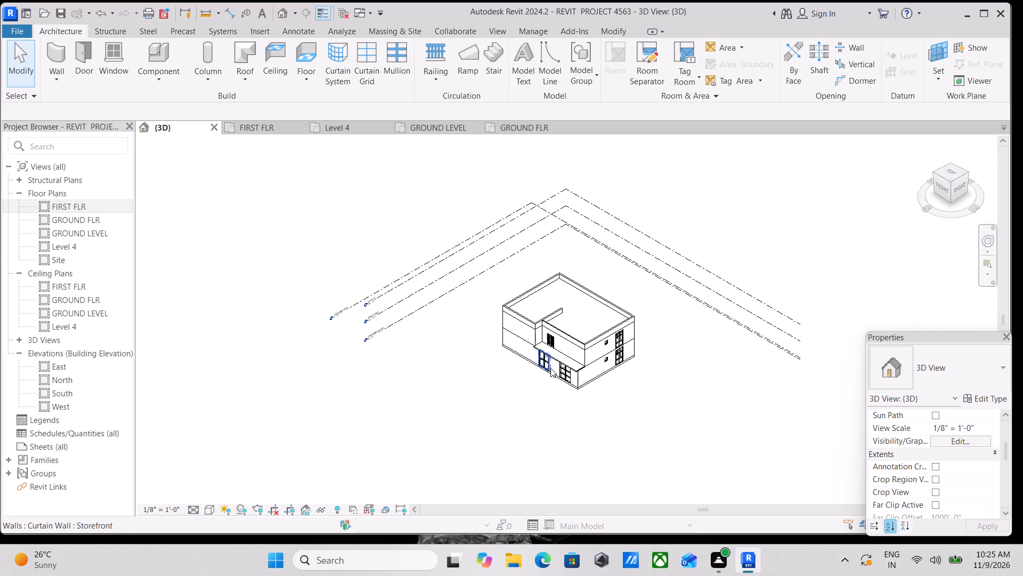
pyautogui.scroll(2, 550, 368)
pyautogui.moveTo(565, 357); pyautogui.dragTo(695, 337, button='middle')
pyautogui.press('Escape')
pyautogui.press('Escape')
pyautogui.scroll(1, 694, 341)
pyautogui.scroll(-3, 590, 391)
pyautogui.moveTo(579, 393); pyautogui.dragTo(669, 392, button='middle')
pyautogui.press('Escape')
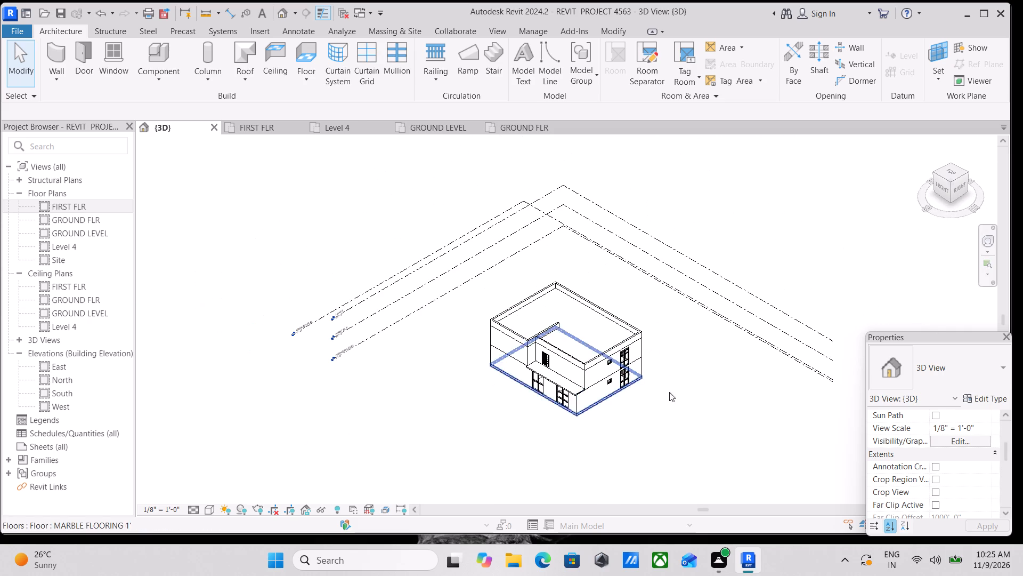
# Delete the 4' x 7' double glass door on the first-floor front wall above the canopy.
pyautogui.moveTo(669, 392); pyautogui.dragTo(738, 392, button='middle')
pyautogui.scroll(1, 740, 392)
pyautogui.scroll(-10, 669, 415)
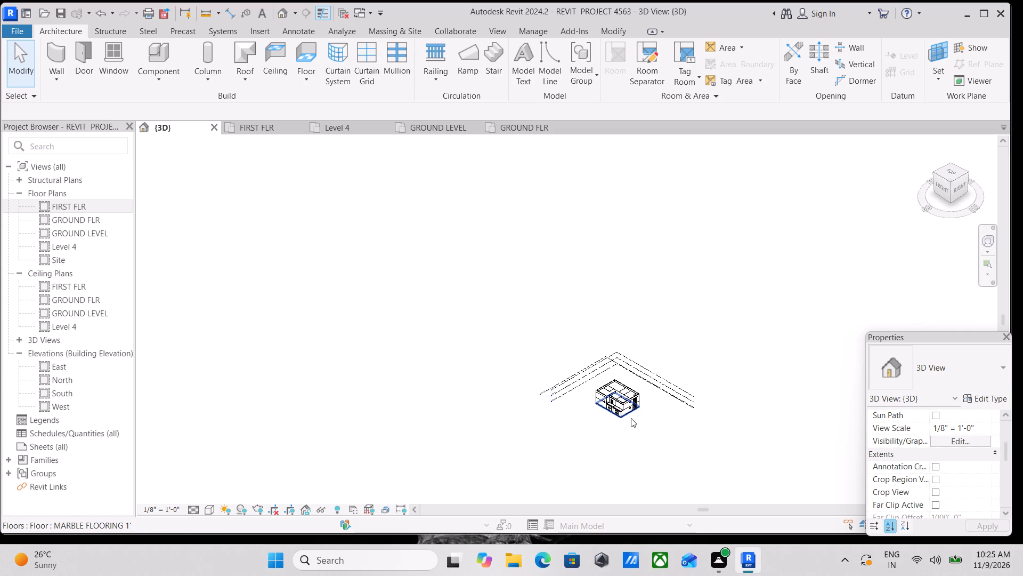
pyautogui.keyDown('shift'); pyautogui.moveTo(605, 402); pyautogui.dragTo(734, 395, button='middle'); pyautogui.keyUp('shift')
pyautogui.scroll(4, 614, 386)
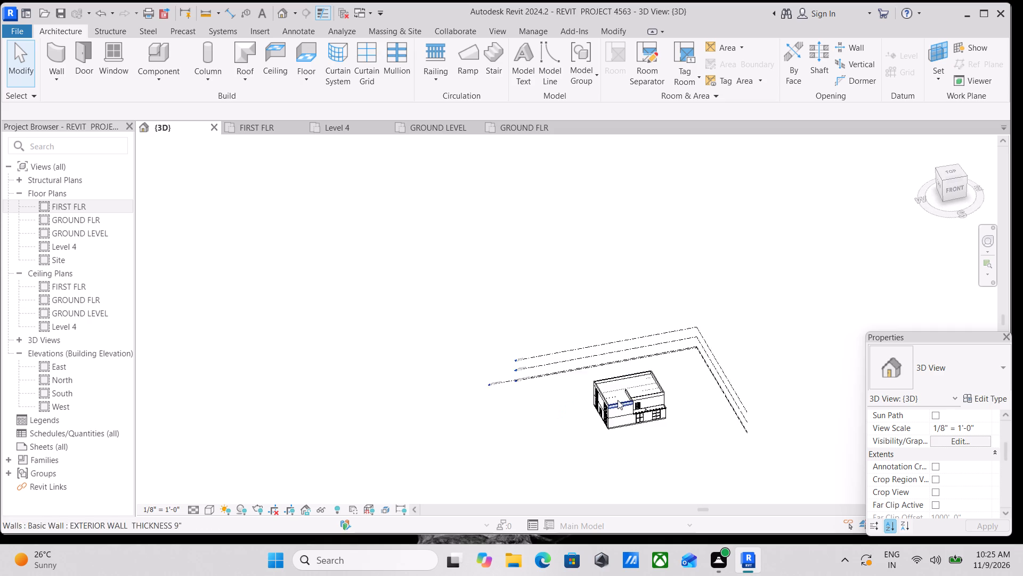
pyautogui.scroll(13, 618, 400)
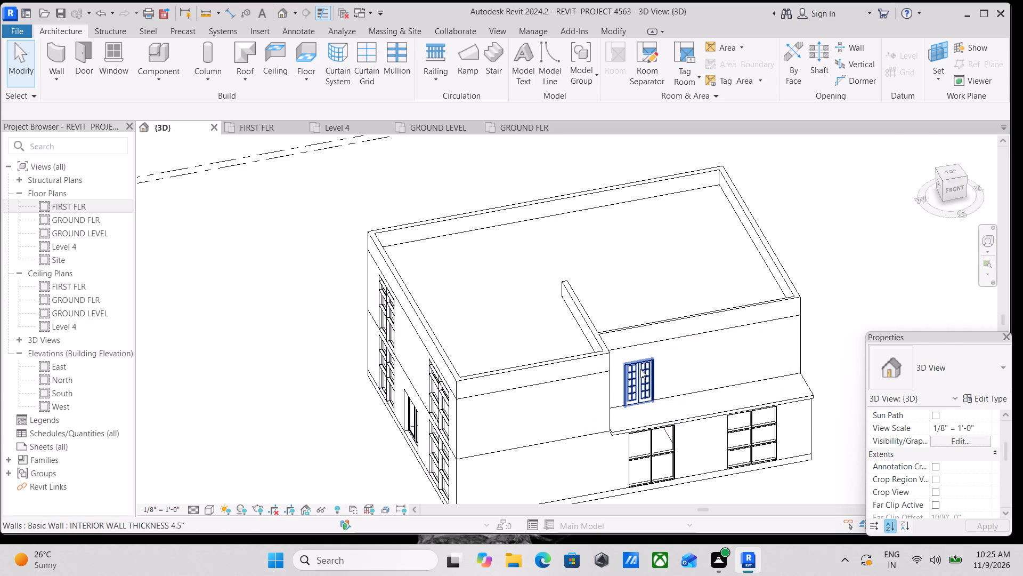
pyautogui.click(640, 369)
pyautogui.rightClick(655, 369)
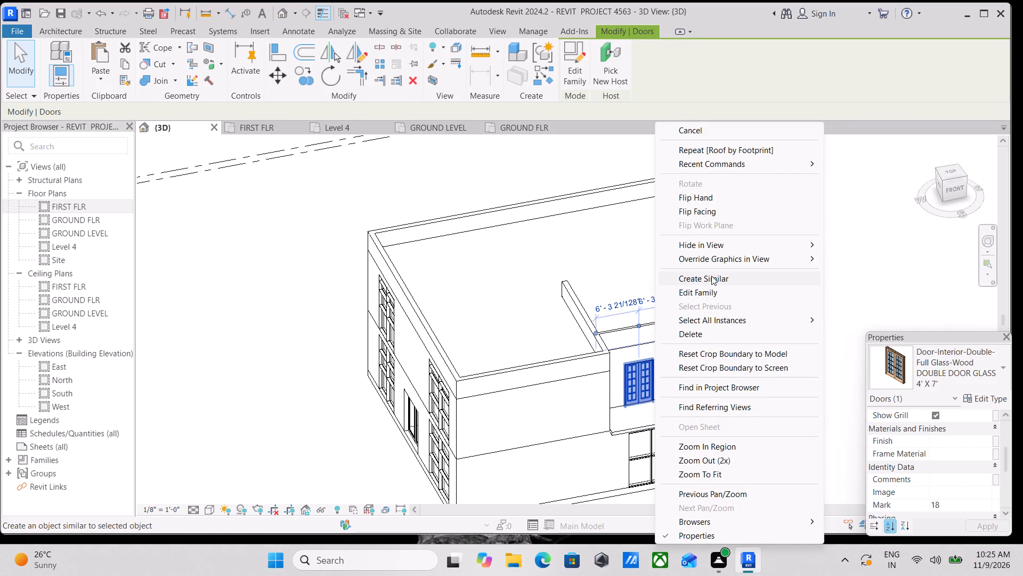
pyautogui.click(701, 335)
# Examine the front of the house in 3D and compare it with the facade rendering in the GROUND FLR view.
pyautogui.moveTo(647, 369); pyautogui.dragTo(627, 408, button='middle')
pyautogui.scroll(-3, 680, 439)
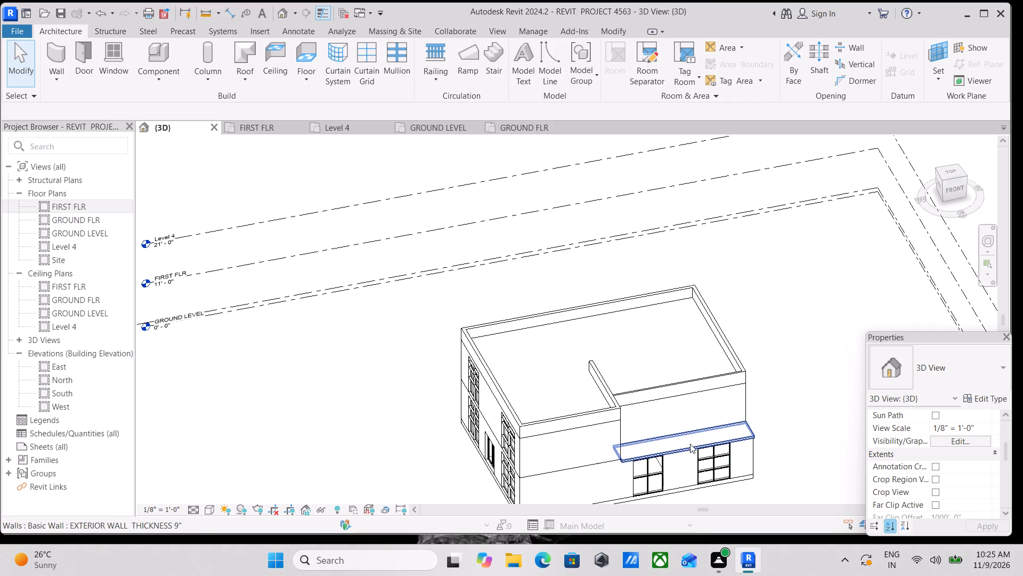
pyautogui.keyDown('shift'); pyautogui.moveTo(689, 443); pyautogui.dragTo(638, 383, button='middle'); pyautogui.keyUp('shift')
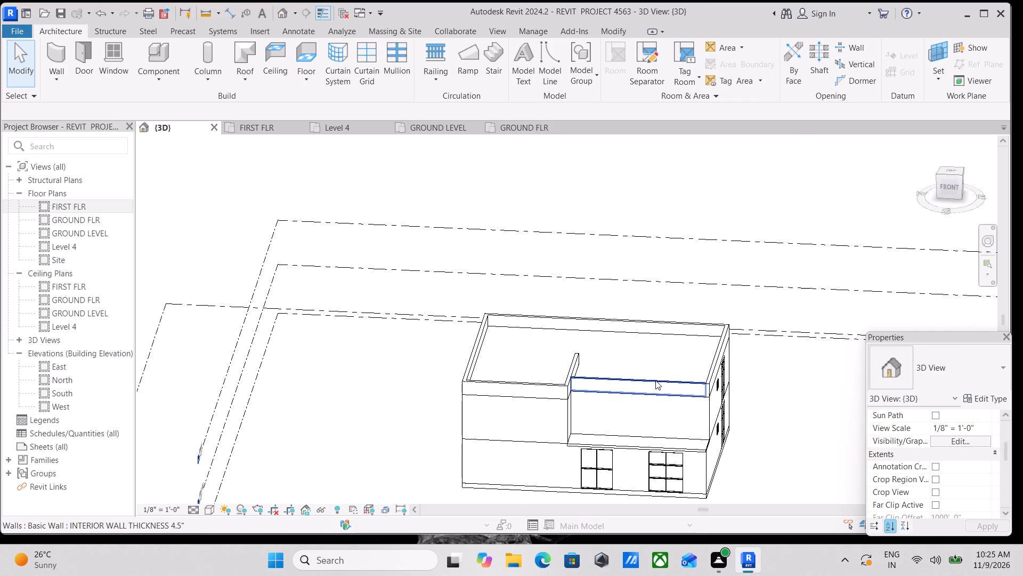
pyautogui.scroll(-3, 655, 383)
pyautogui.click(523, 129)
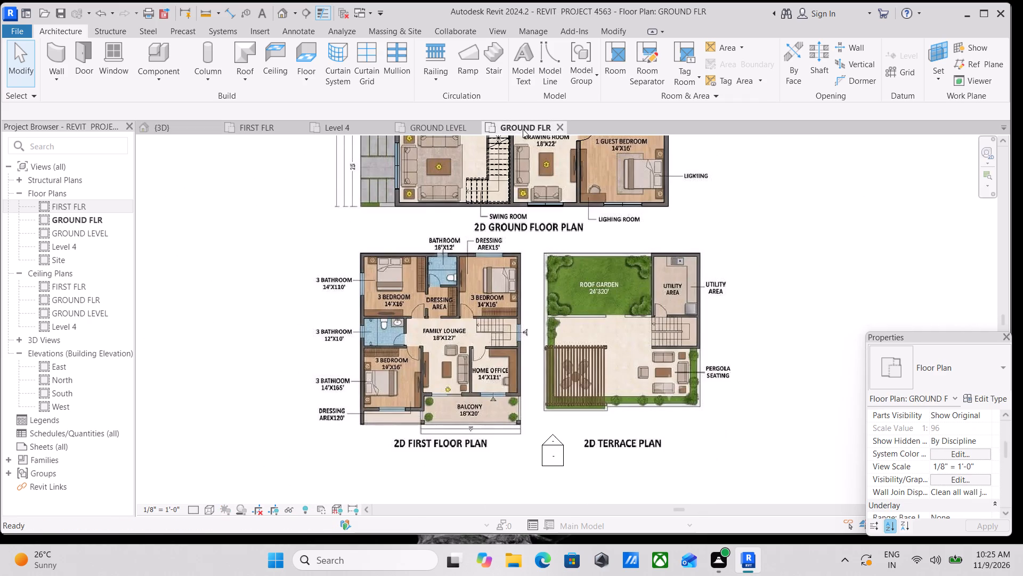
pyautogui.moveTo(603, 275); pyautogui.dragTo(599, 403, button='middle')
pyautogui.moveTo(593, 338); pyautogui.dragTo(579, 556, button='middle')
pyautogui.moveTo(602, 345); pyautogui.dragTo(599, 435, button='middle')
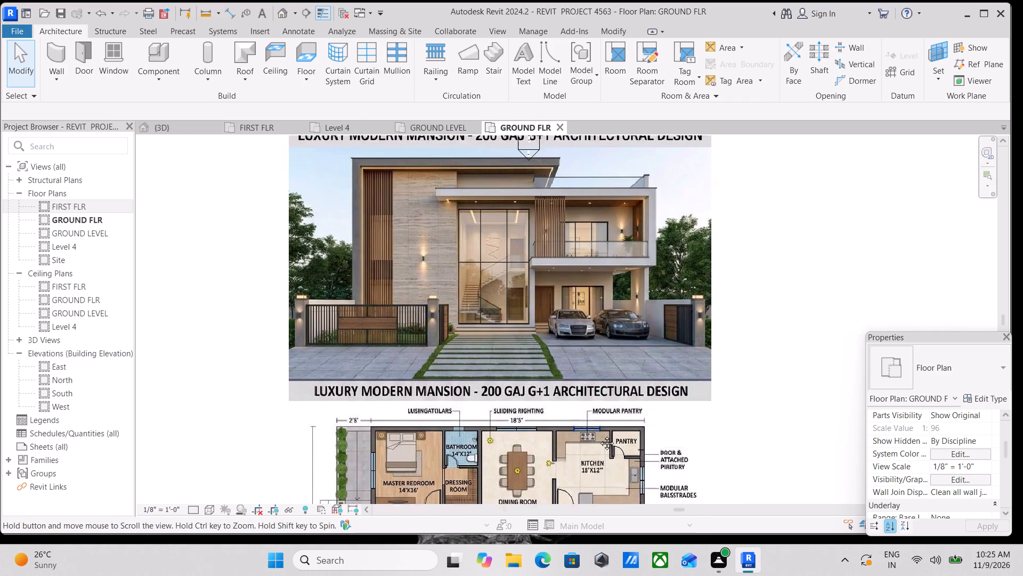
pyautogui.moveTo(599, 435); pyautogui.dragTo(605, 439, button='middle')
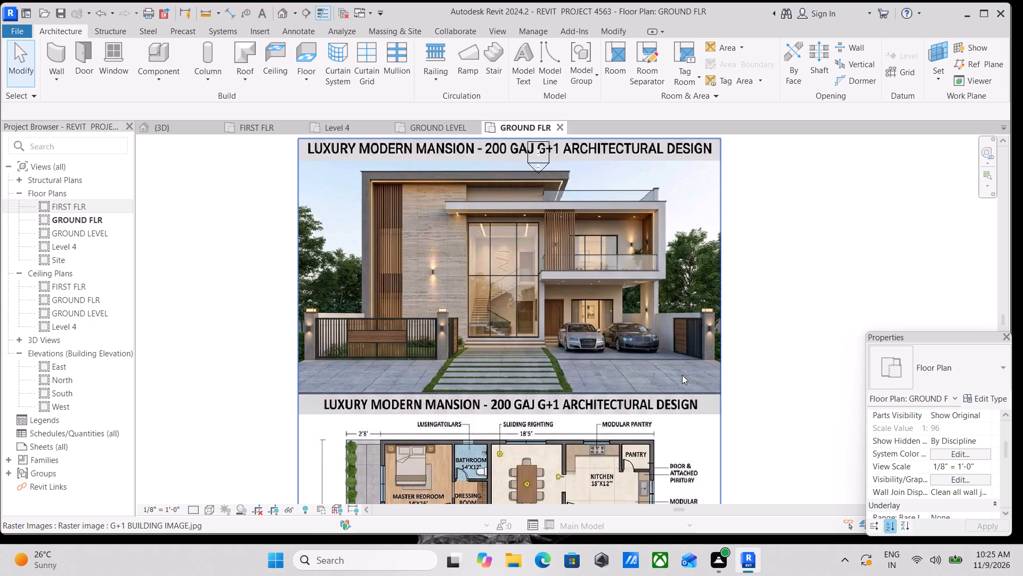
# Study the ground floor, first floor and terrace reference drawings and compare them with the modelled FIRST FLR plan.
pyautogui.scroll(-7, 667, 383)
pyautogui.moveTo(562, 378); pyautogui.dragTo(588, 257, button='middle')
pyautogui.scroll(1, 584, 265)
pyautogui.scroll(1, 467, 477)
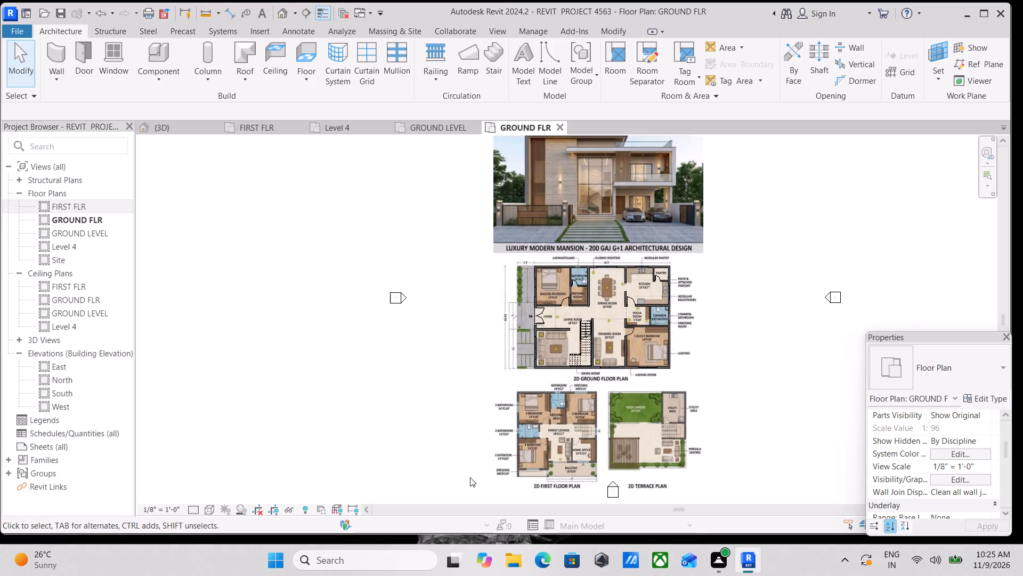
pyautogui.scroll(4, 470, 477)
pyautogui.scroll(3, 600, 479)
pyautogui.moveTo(680, 431); pyautogui.dragTo(594, 398, button='middle')
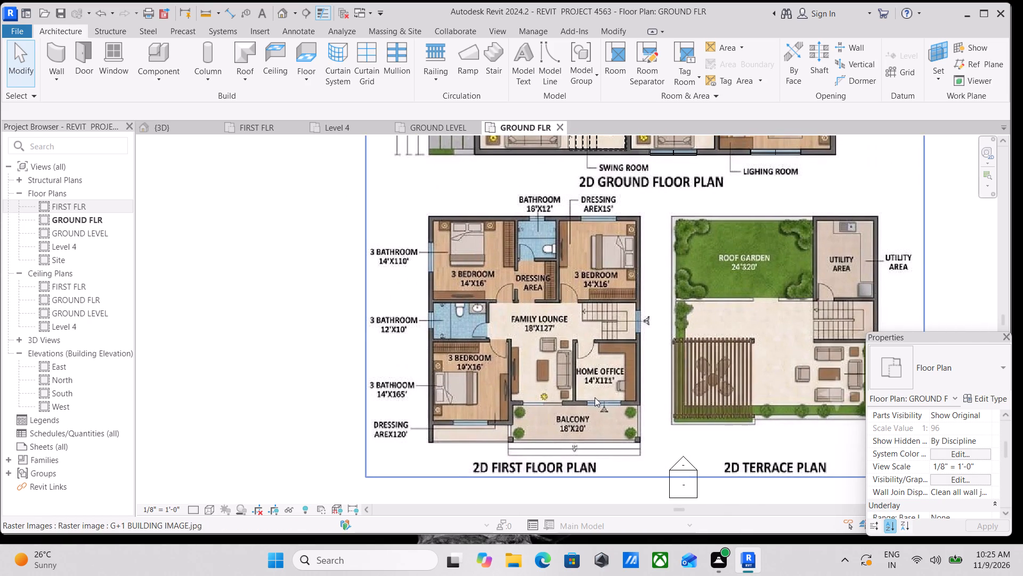
pyautogui.scroll(-1, 575, 394)
pyautogui.moveTo(566, 391); pyautogui.dragTo(509, 421, button='middle')
pyautogui.moveTo(673, 420); pyautogui.dragTo(641, 420, button='middle')
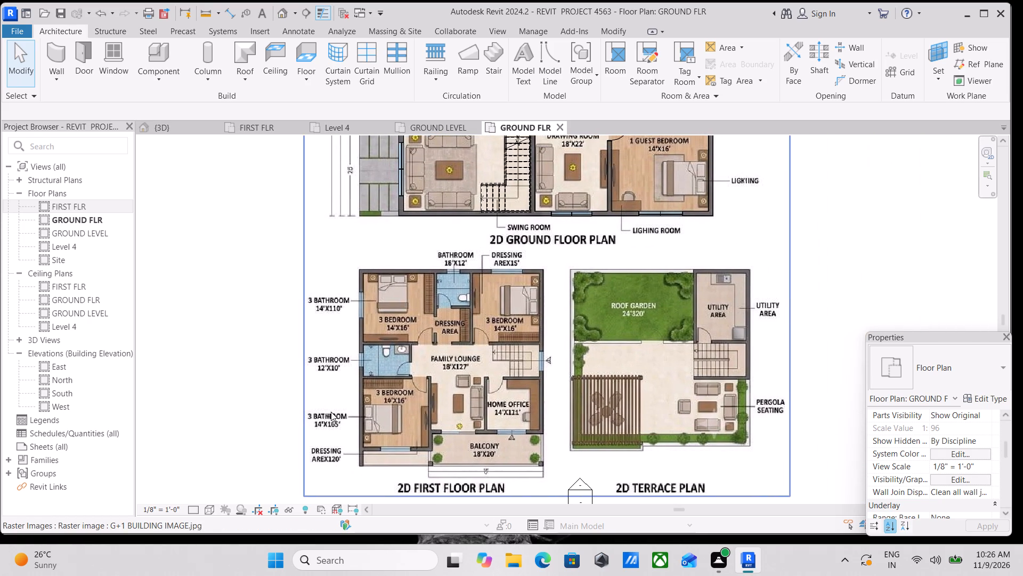
pyautogui.scroll(-3, 660, 420)
pyautogui.scroll(3, 629, 415)
pyautogui.scroll(-2, 629, 414)
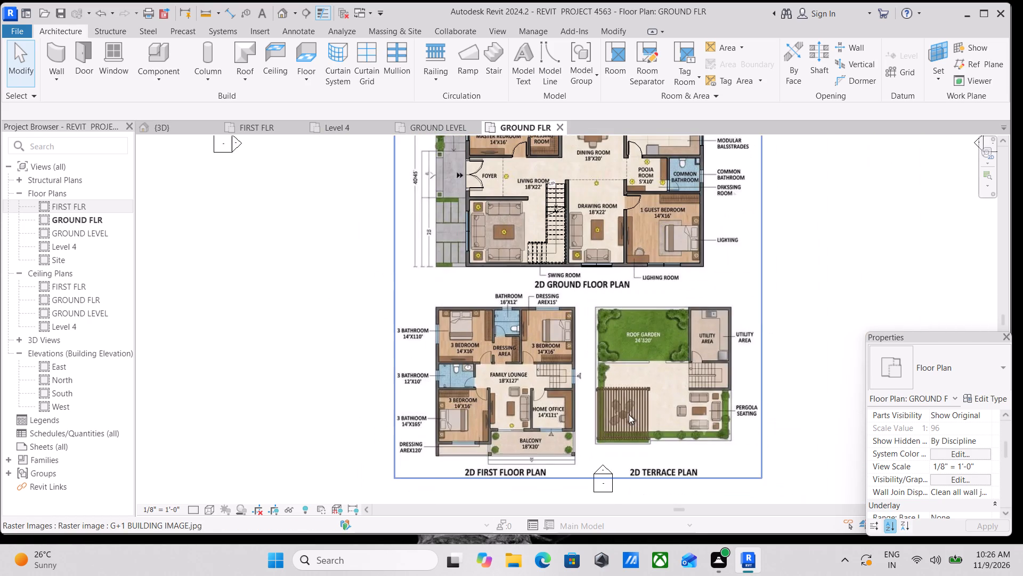
pyautogui.moveTo(629, 414); pyautogui.dragTo(597, 559, button='middle')
pyautogui.scroll(-2, 604, 524)
pyautogui.scroll(-3, 614, 417)
pyautogui.moveTo(607, 417); pyautogui.dragTo(620, 378, button='middle')
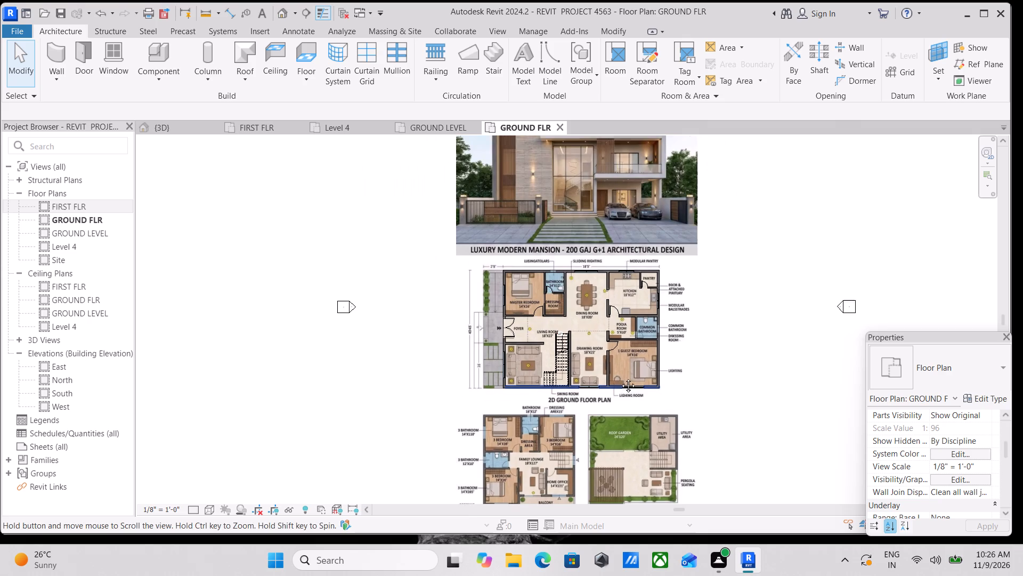
pyautogui.moveTo(620, 378); pyautogui.dragTo(621, 375, button='middle')
pyautogui.scroll(3, 610, 465)
pyautogui.scroll(-2, 611, 465)
pyautogui.moveTo(608, 465); pyautogui.dragTo(603, 553, button='middle')
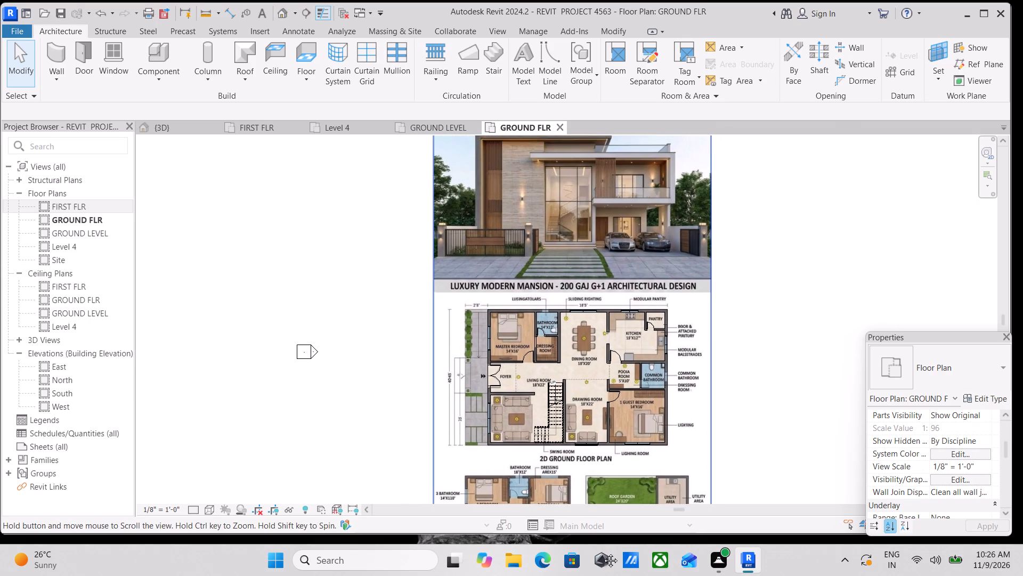
pyautogui.moveTo(603, 553); pyautogui.dragTo(614, 447, button='middle')
pyautogui.scroll(3, 613, 457)
pyautogui.scroll(-3, 620, 455)
pyautogui.moveTo(618, 455); pyautogui.dragTo(582, 470, button='middle')
pyautogui.scroll(-2, 603, 441)
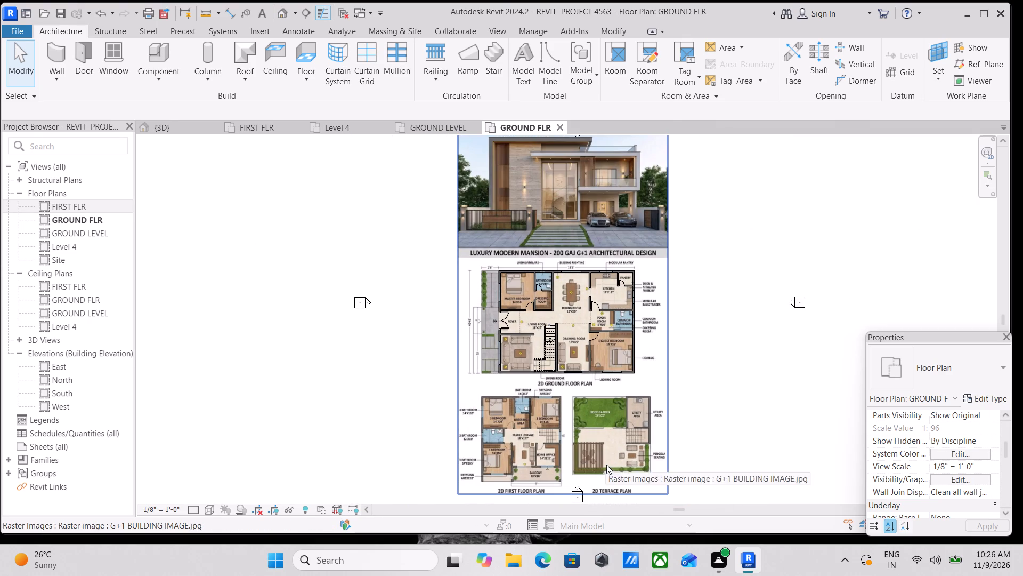
pyautogui.scroll(4, 606, 465)
pyautogui.scroll(-3, 613, 435)
pyautogui.moveTo(608, 429); pyautogui.dragTo(608, 465, button='middle')
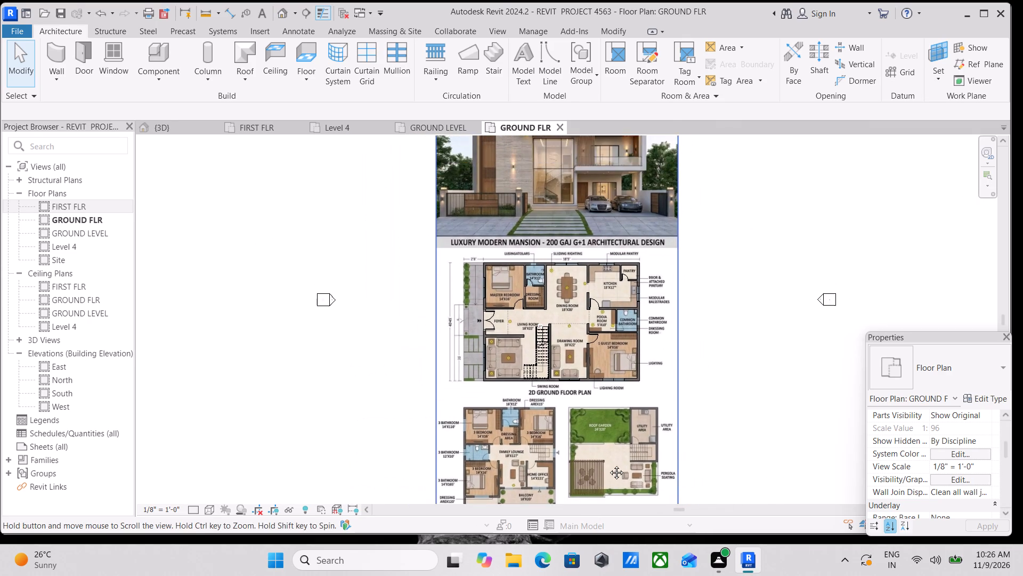
pyautogui.moveTo(608, 465); pyautogui.dragTo(609, 466, button='middle')
pyautogui.scroll(1, 613, 466)
pyautogui.scroll(-3, 604, 451)
pyautogui.moveTo(601, 451); pyautogui.dragTo(605, 477, button='middle')
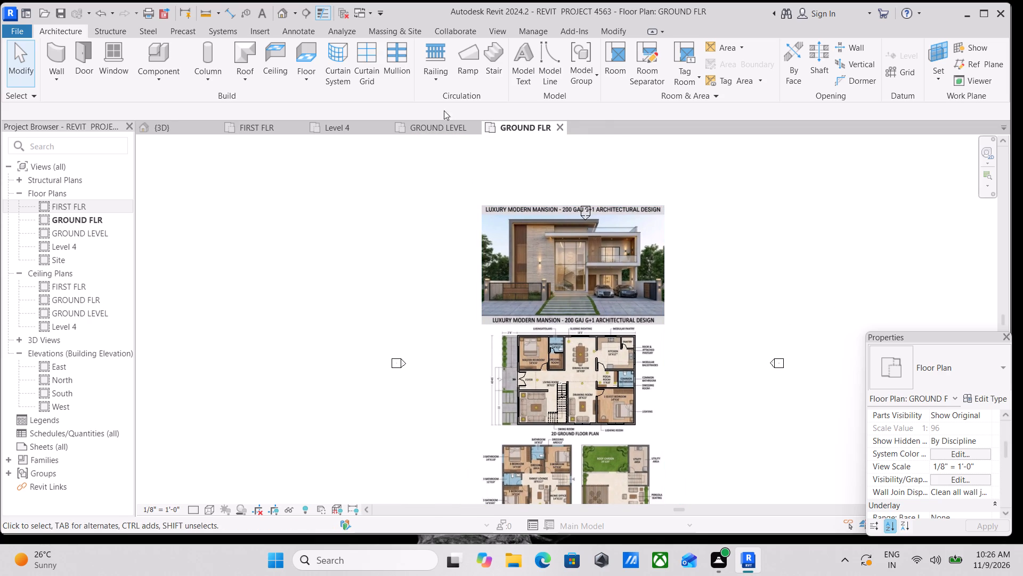
pyautogui.click(255, 129)
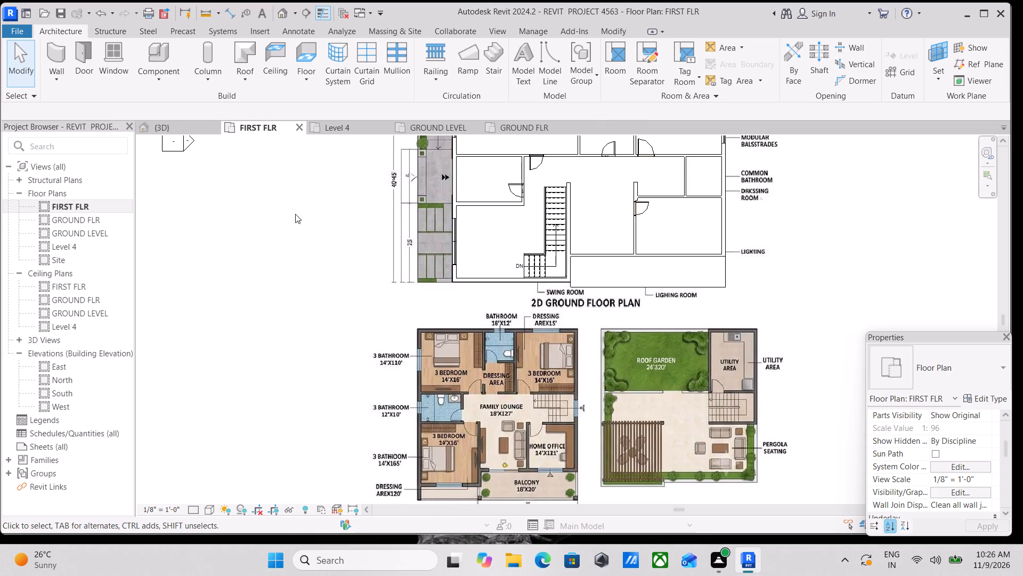
pyautogui.scroll(-1, 667, 270)
pyautogui.moveTo(657, 273); pyautogui.dragTo(619, 352, button='middle')
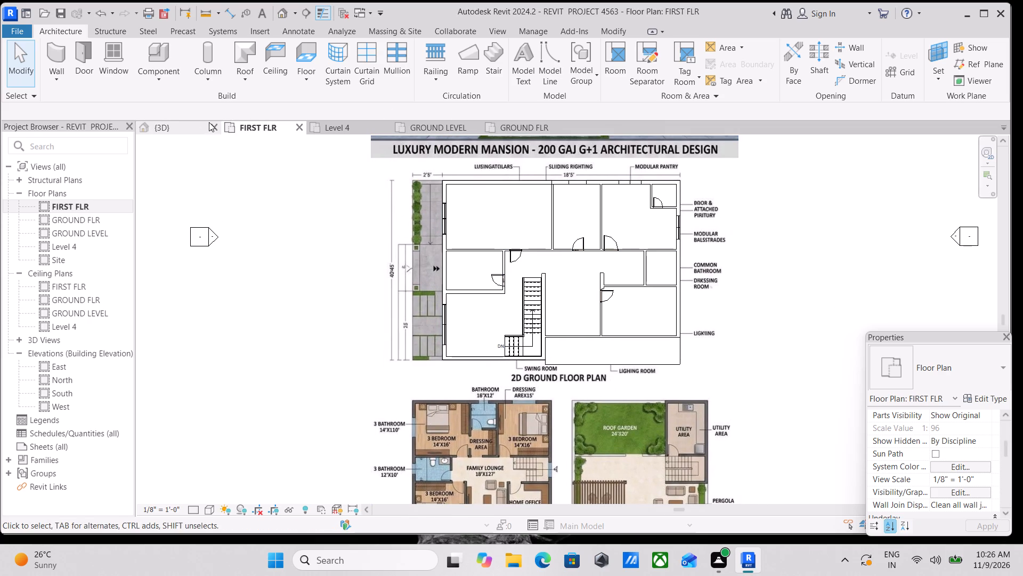
# Delete the first-floor Storefront curtain wall near the back corner of the house's left side.
pyautogui.click(190, 128)
pyautogui.scroll(3, 478, 331)
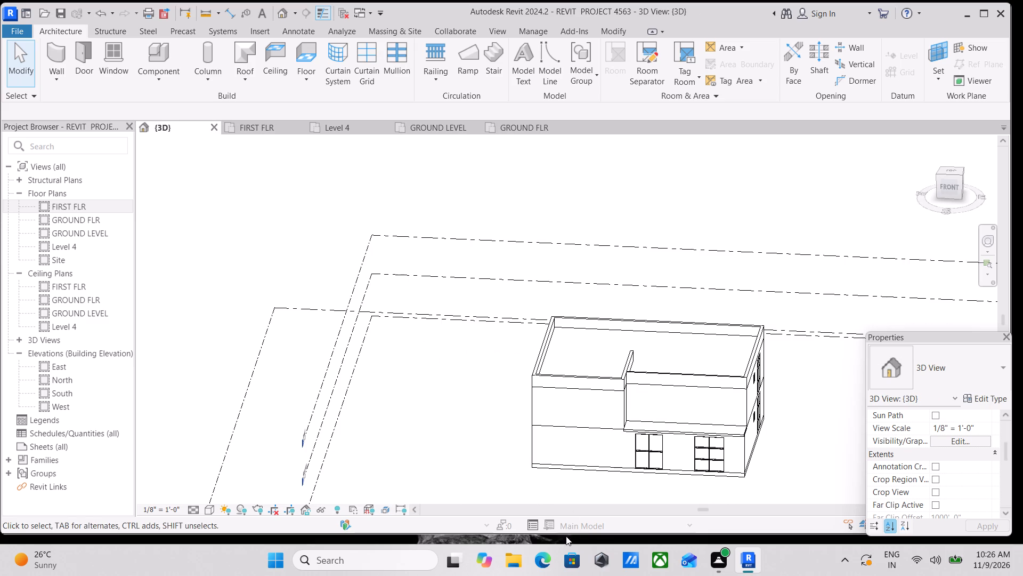
pyautogui.scroll(3, 607, 433)
pyautogui.scroll(-2, 666, 399)
pyautogui.keyDown('shift'); pyautogui.moveTo(664, 399); pyautogui.dragTo(664, 399, button='middle'); pyautogui.keyUp('shift')
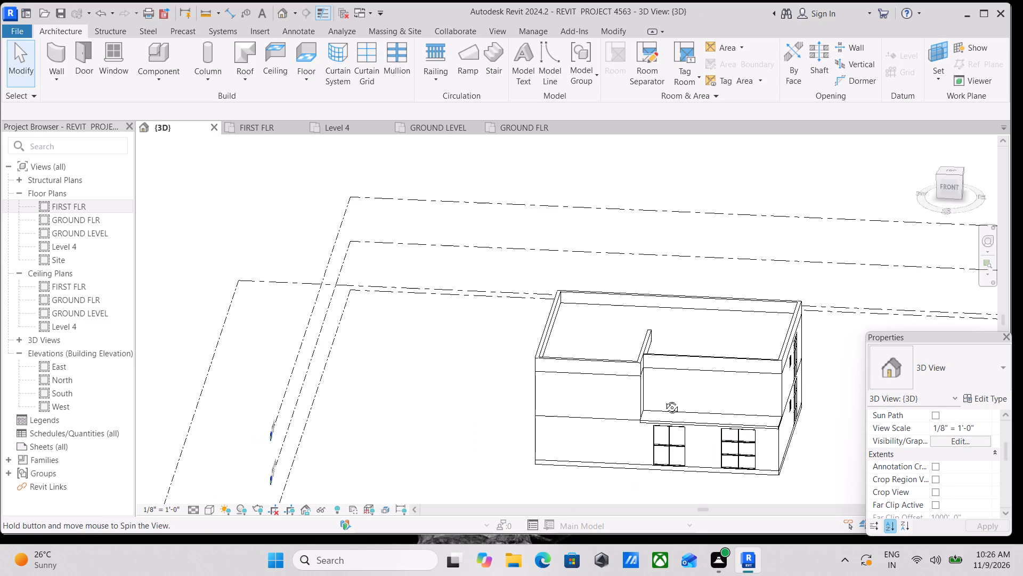
pyautogui.keyDown('shift'); pyautogui.moveTo(664, 399); pyautogui.dragTo(807, 434, button='middle'); pyautogui.keyUp('shift')
pyautogui.moveTo(777, 425); pyautogui.dragTo(872, 398, button='middle')
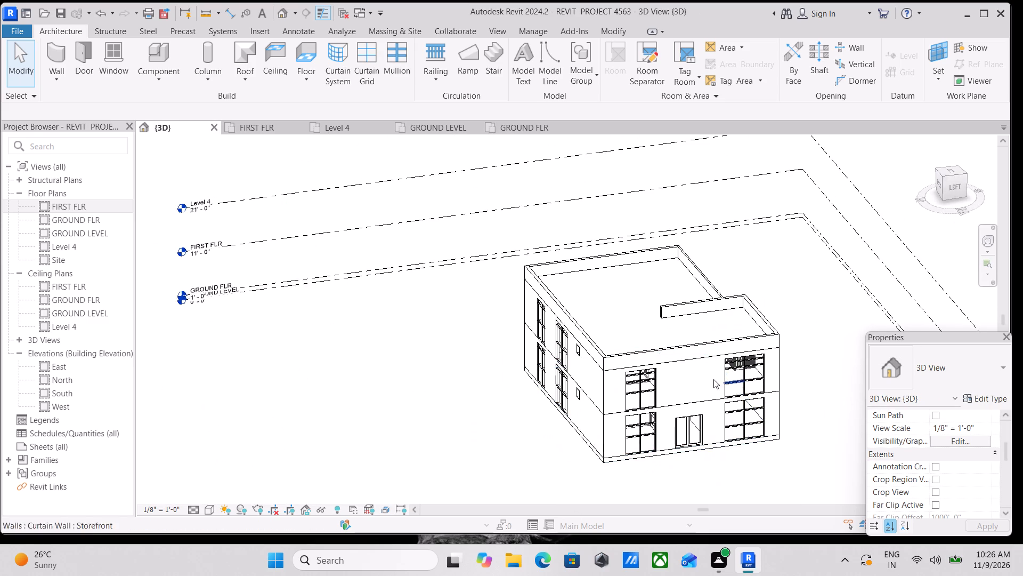
pyautogui.scroll(3, 582, 363)
pyautogui.scroll(3, 675, 387)
pyautogui.click(686, 365)
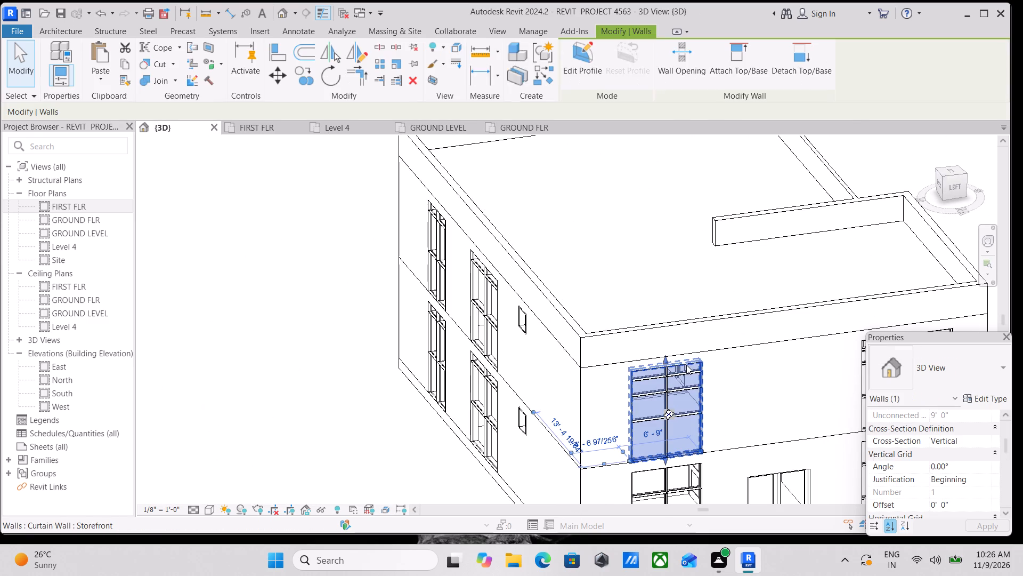
pyautogui.rightClick(689, 365)
pyautogui.click(749, 339)
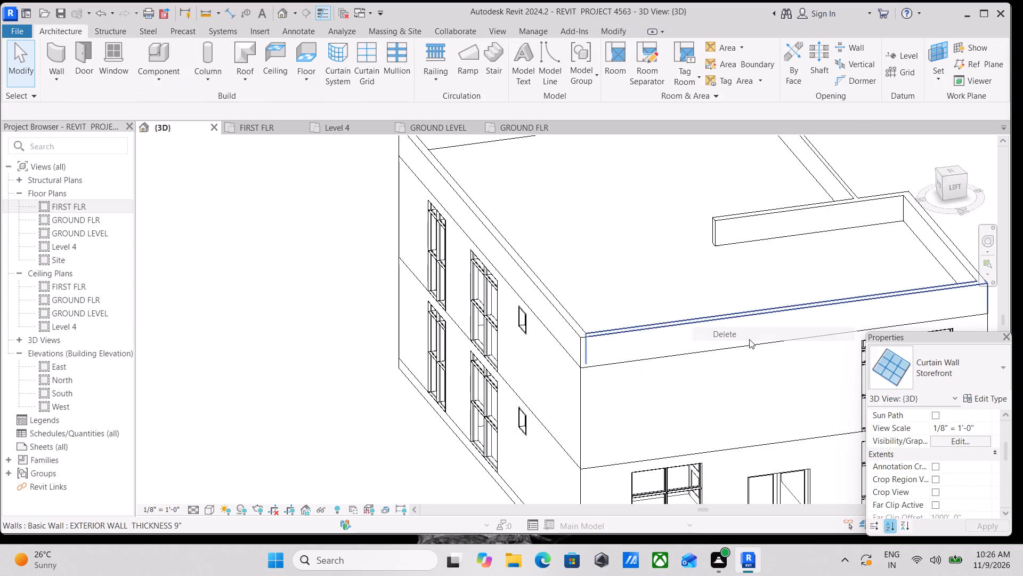
# Delete the first-floor Storefront curtain wall near the front corner of the house's left side.
pyautogui.keyDown('shift'); pyautogui.moveTo(714, 375); pyautogui.dragTo(498, 354, button='middle'); pyautogui.keyUp('shift')
pyautogui.keyDown('shift'); pyautogui.moveTo(515, 365); pyautogui.dragTo(545, 379, button='middle'); pyautogui.keyUp('shift')
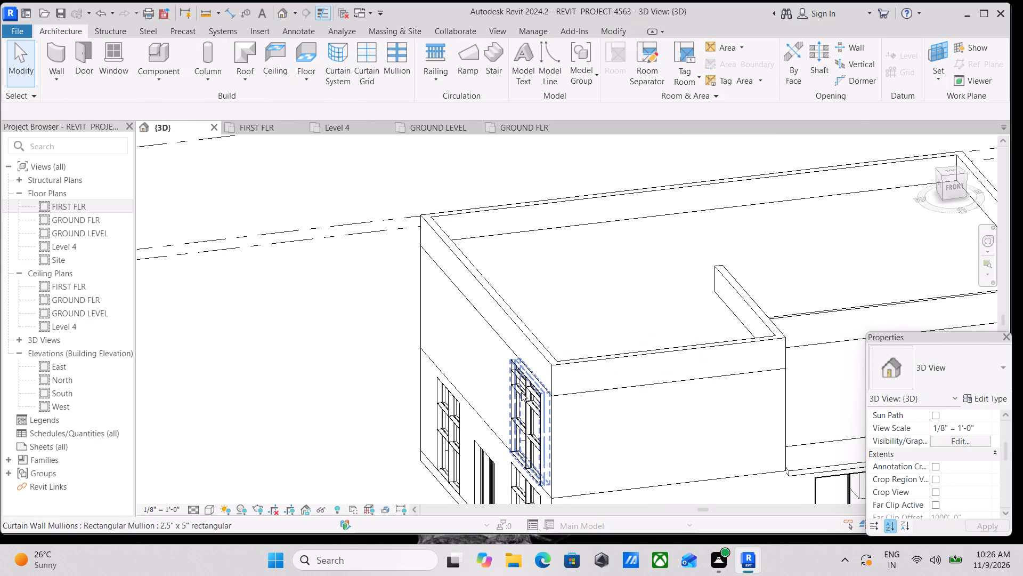
pyautogui.click(521, 392)
pyautogui.rightClick(521, 392)
pyautogui.click(584, 332)
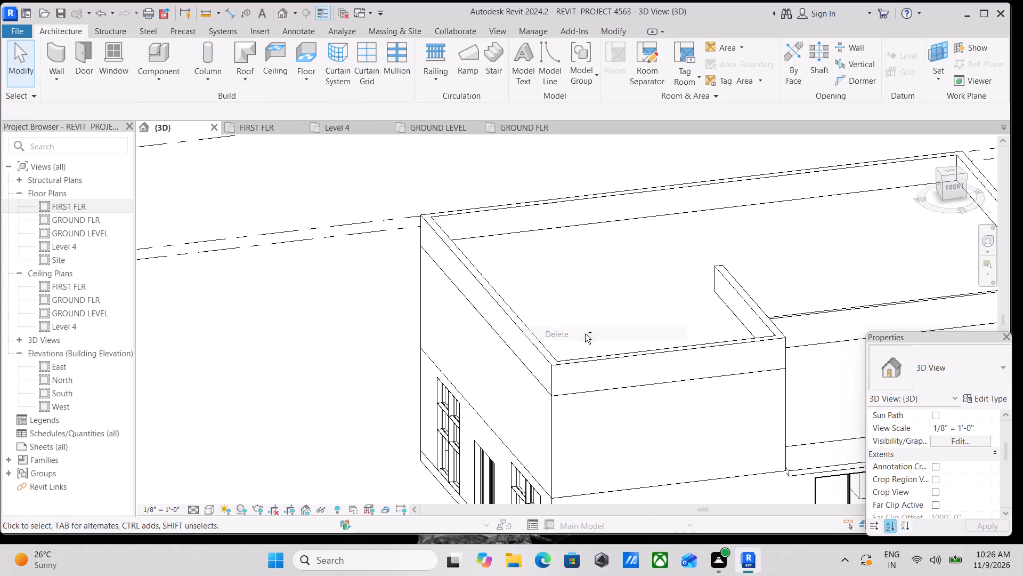
# Delete the two first-floor Storefront curtain walls on the back wall of the house.
pyautogui.keyDown('shift'); pyautogui.moveTo(607, 354); pyautogui.dragTo(285, 339, button='middle'); pyautogui.keyUp('shift')
pyautogui.keyDown('shift'); pyautogui.moveTo(515, 392); pyautogui.dragTo(463, 394, button='middle'); pyautogui.keyUp('shift')
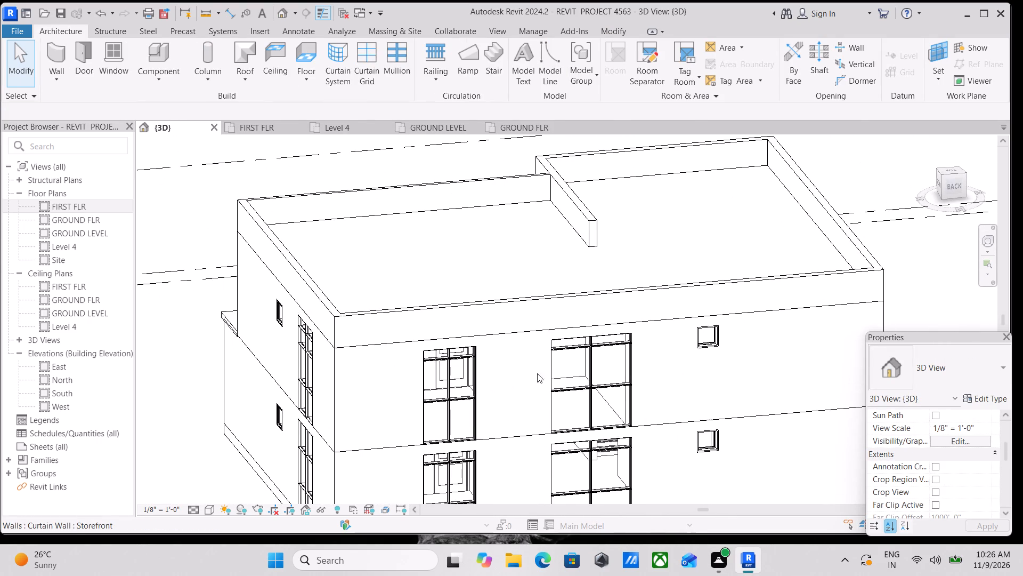
pyautogui.click(472, 358)
pyautogui.rightClick(474, 357)
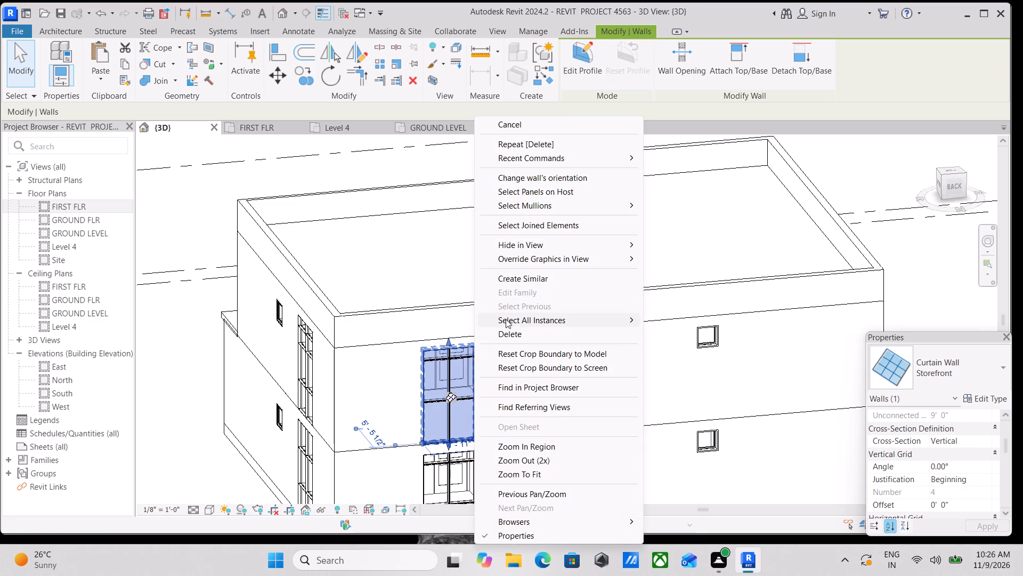
pyautogui.click(517, 340)
pyautogui.click(595, 355)
pyautogui.rightClick(595, 355)
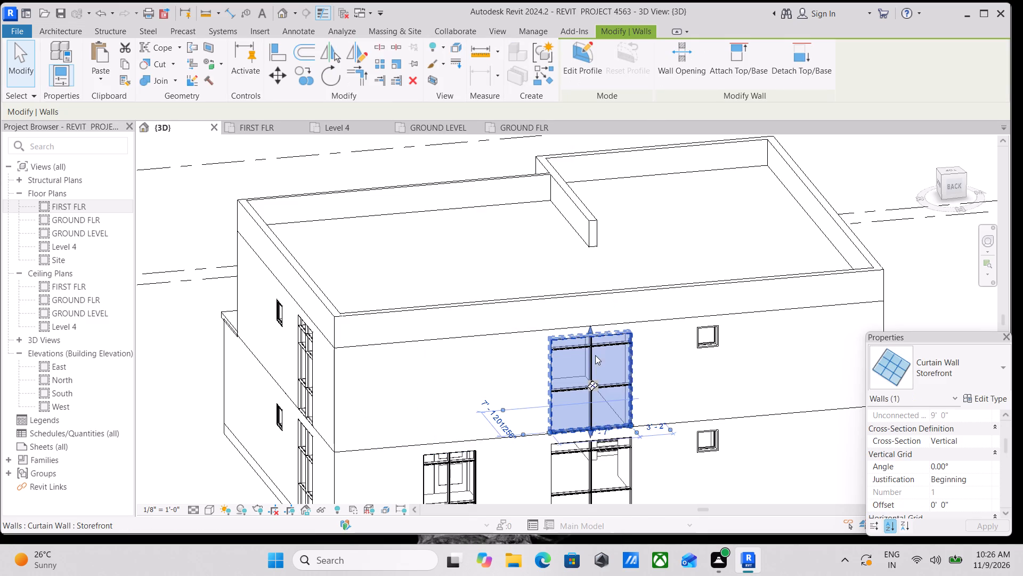
pyautogui.click(633, 331)
# Inspect the front walls and roof parapet of the house from several angles in the 3D view.
pyautogui.keyDown('shift'); pyautogui.scroll(-2, 427, 363); pyautogui.keyUp('shift')
pyautogui.keyDown('shift'); pyautogui.moveTo(423, 363); pyautogui.dragTo(693, 398, button='middle'); pyautogui.keyUp('shift')
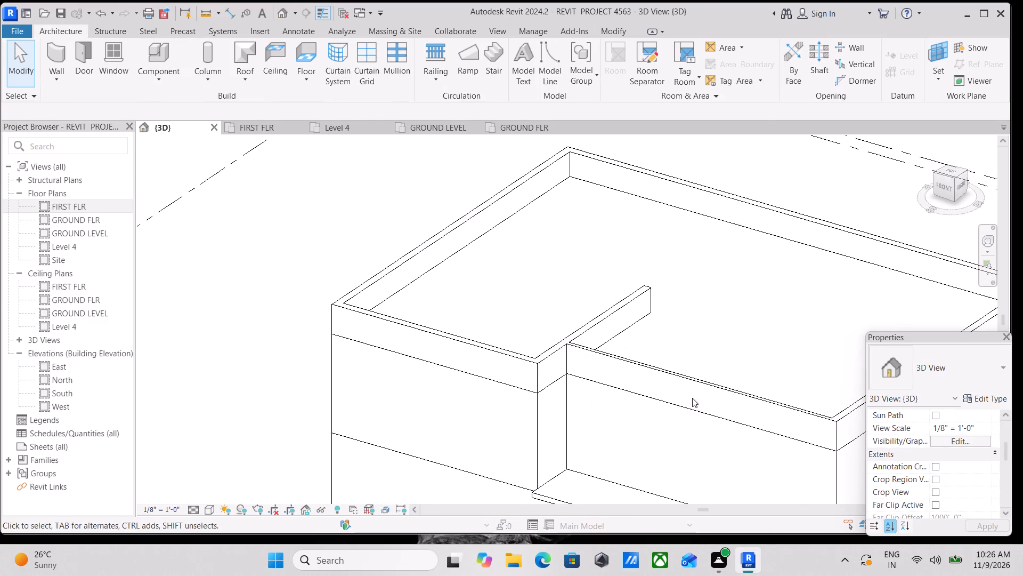
pyautogui.moveTo(689, 399); pyautogui.dragTo(602, 218, button='middle')
pyautogui.moveTo(608, 266); pyautogui.dragTo(707, 302, button='middle')
pyautogui.moveTo(697, 340); pyautogui.dragTo(569, 460, button='middle')
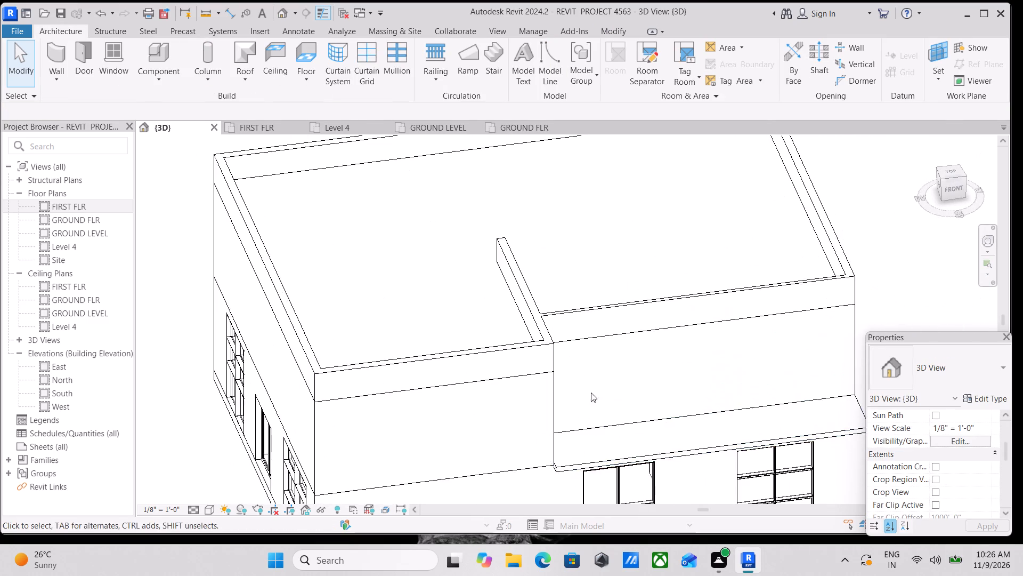
pyautogui.moveTo(612, 368); pyautogui.dragTo(575, 420, button='middle')
pyautogui.keyDown('shift'); pyautogui.scroll(2, 575, 420); pyautogui.keyUp('shift')
pyautogui.scroll(-4, 575, 420)
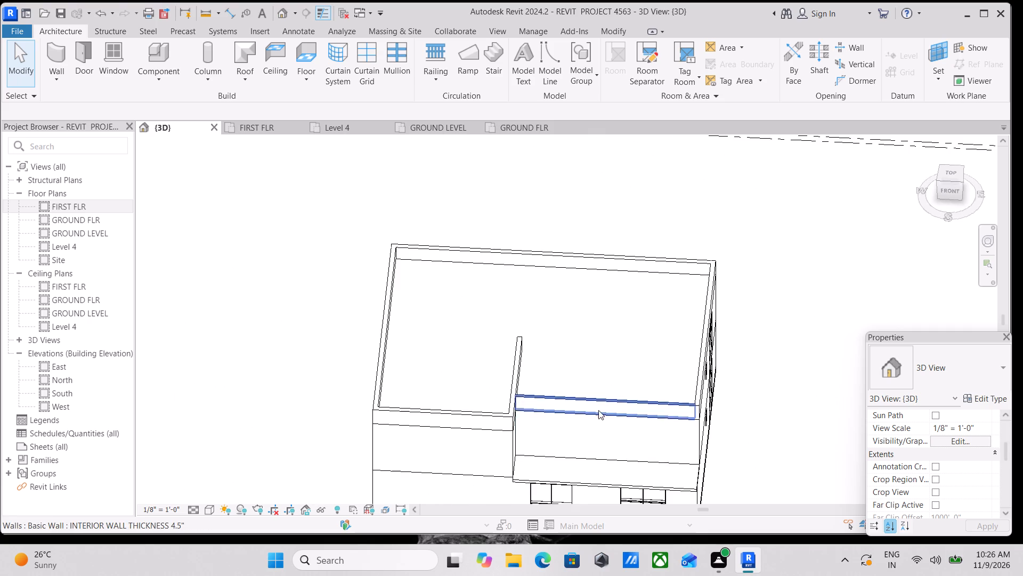
pyautogui.scroll(-3, 598, 409)
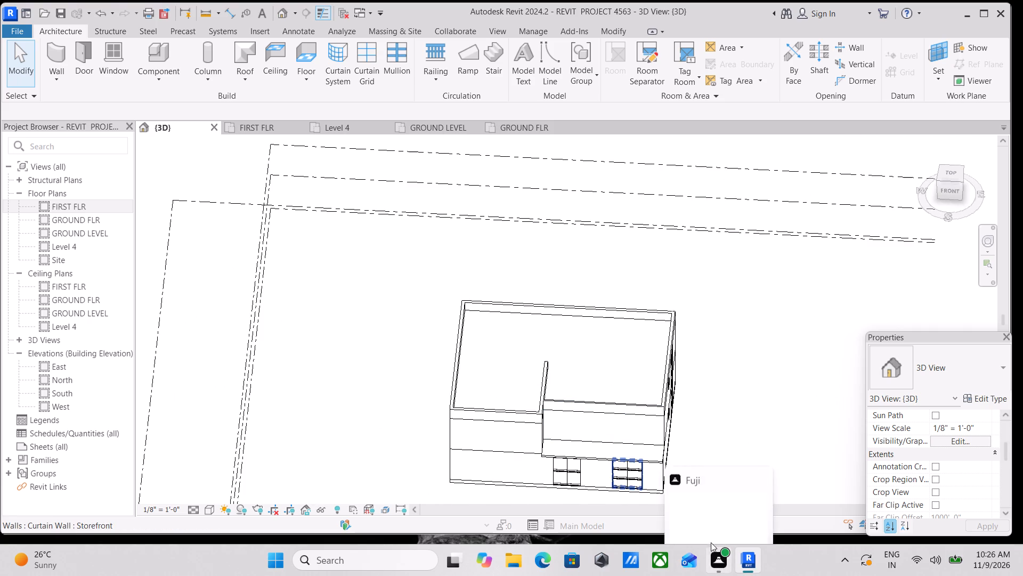
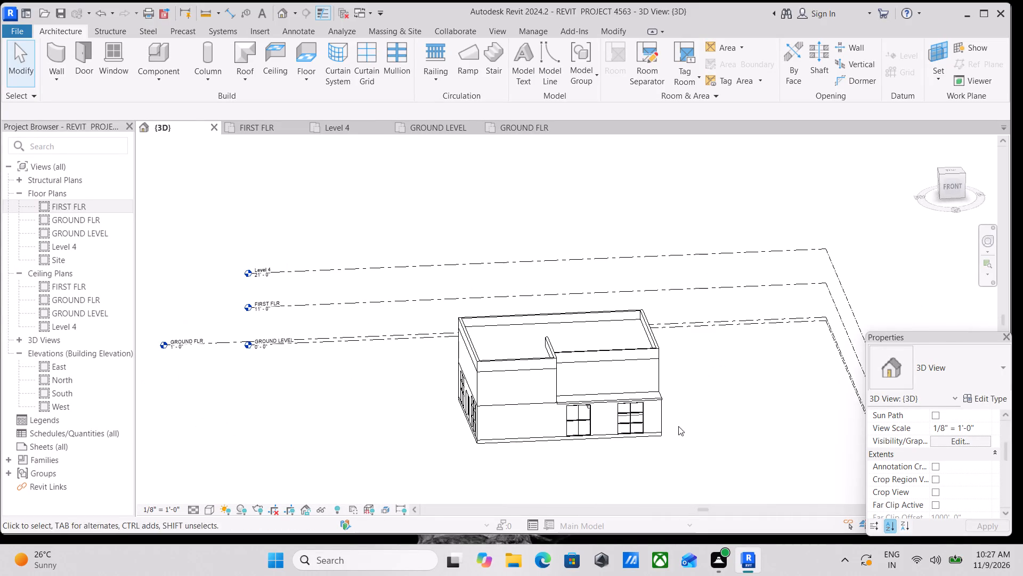
# Examine the building's front facade, roof parapets and the projecting floor slab above the front windows from several angles.
pyautogui.scroll(4, 597, 435)
pyautogui.moveTo(606, 409); pyautogui.dragTo(612, 455, button='middle')
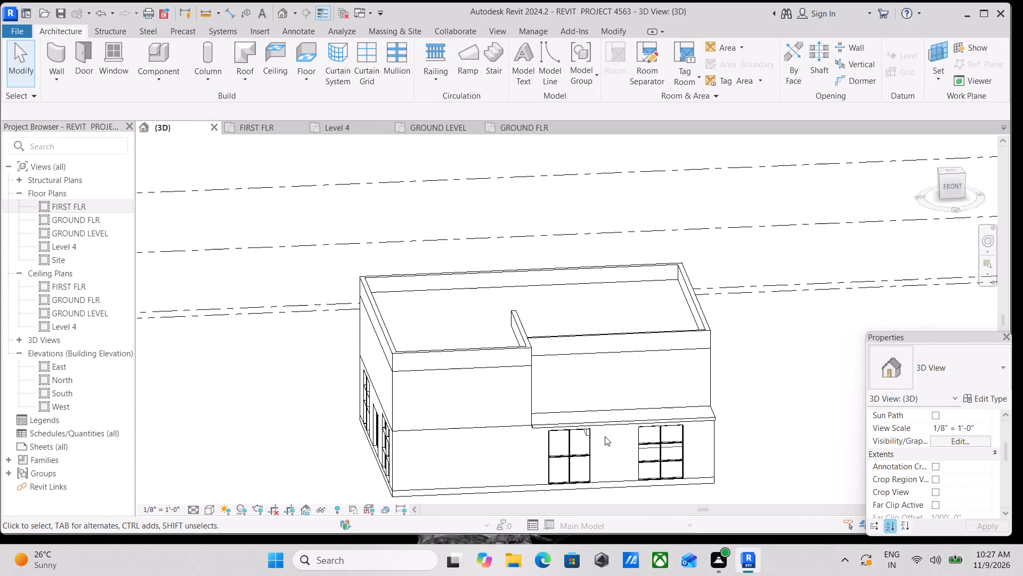
pyautogui.keyDown('shift'); pyautogui.moveTo(539, 402); pyautogui.dragTo(657, 431, button='middle'); pyautogui.keyUp('shift')
pyautogui.scroll(1, 664, 420)
pyautogui.moveTo(664, 420); pyautogui.dragTo(521, 459, button='middle')
pyautogui.scroll(1, 525, 457)
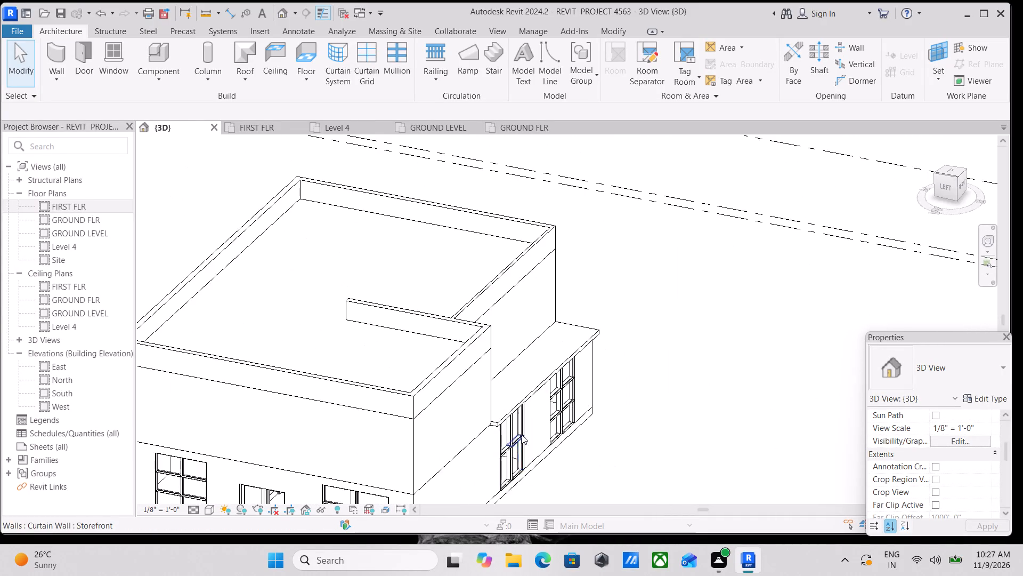
pyautogui.keyDown('shift'); pyautogui.moveTo(515, 430); pyautogui.dragTo(461, 419, button='middle'); pyautogui.keyUp('shift')
pyautogui.scroll(2, 553, 424)
pyautogui.moveTo(550, 427); pyautogui.dragTo(460, 430, button='middle')
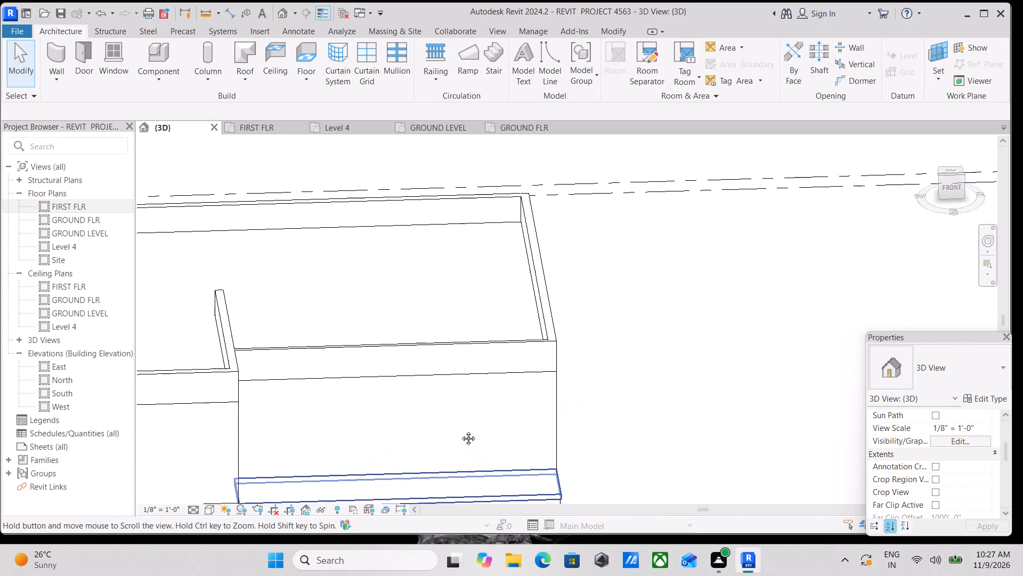
pyautogui.moveTo(460, 430); pyautogui.dragTo(525, 327, button='middle')
pyautogui.scroll(-2, 428, 417)
pyautogui.moveTo(426, 416); pyautogui.dragTo(531, 373, button='middle')
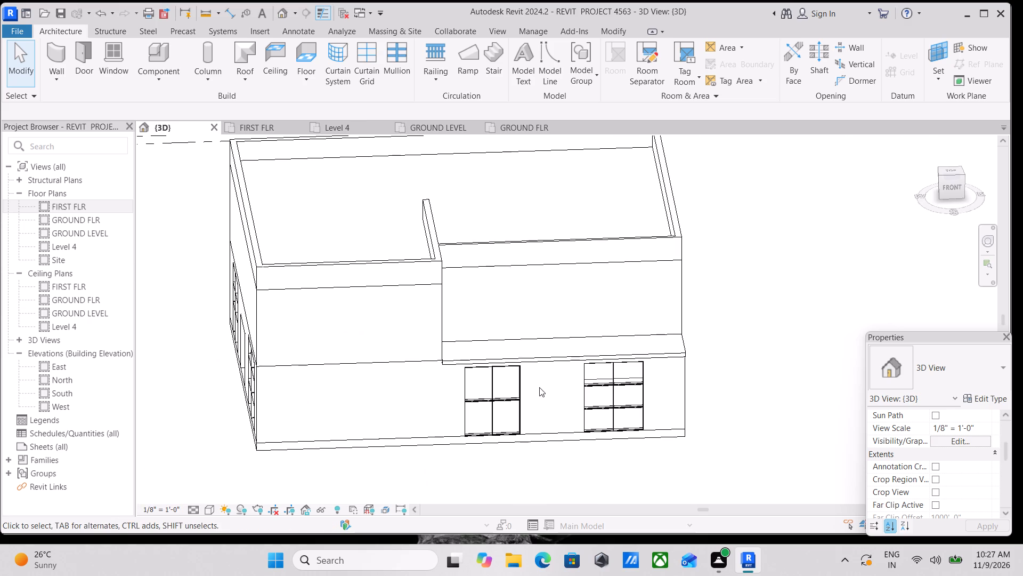
pyautogui.scroll(3, 525, 346)
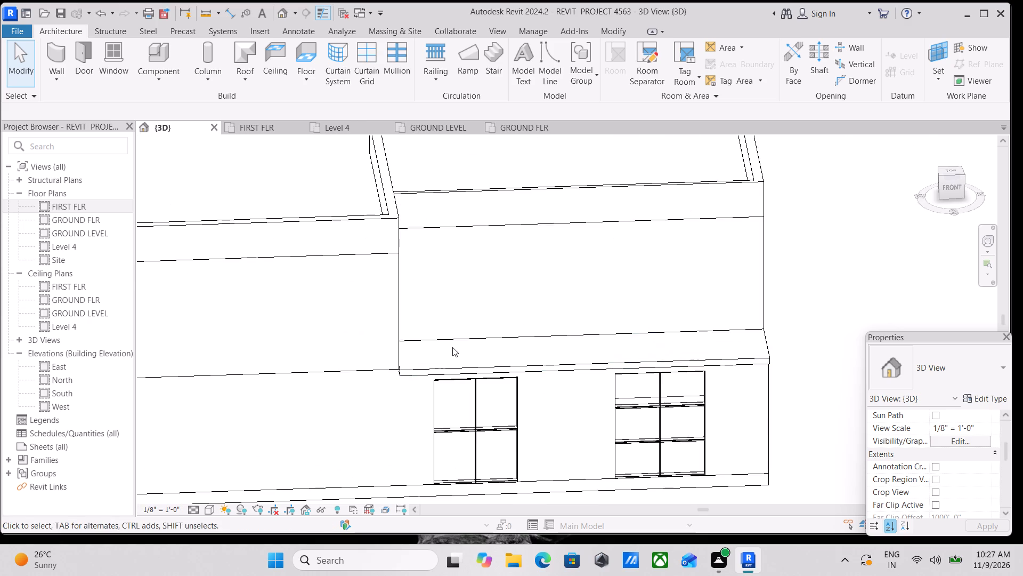
pyautogui.scroll(2, 452, 347)
pyautogui.scroll(-3, 443, 348)
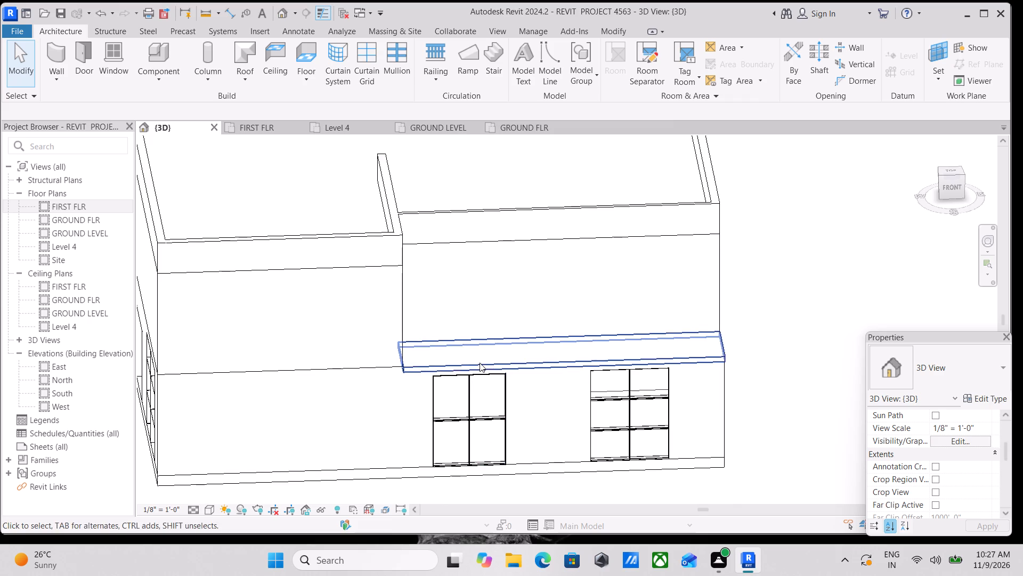
pyautogui.keyDown('shift'); pyautogui.moveTo(480, 363); pyautogui.dragTo(504, 415, button='middle'); pyautogui.keyUp('shift')
pyautogui.scroll(-1, 478, 374)
pyautogui.moveTo(478, 374); pyautogui.dragTo(487, 435, button='middle')
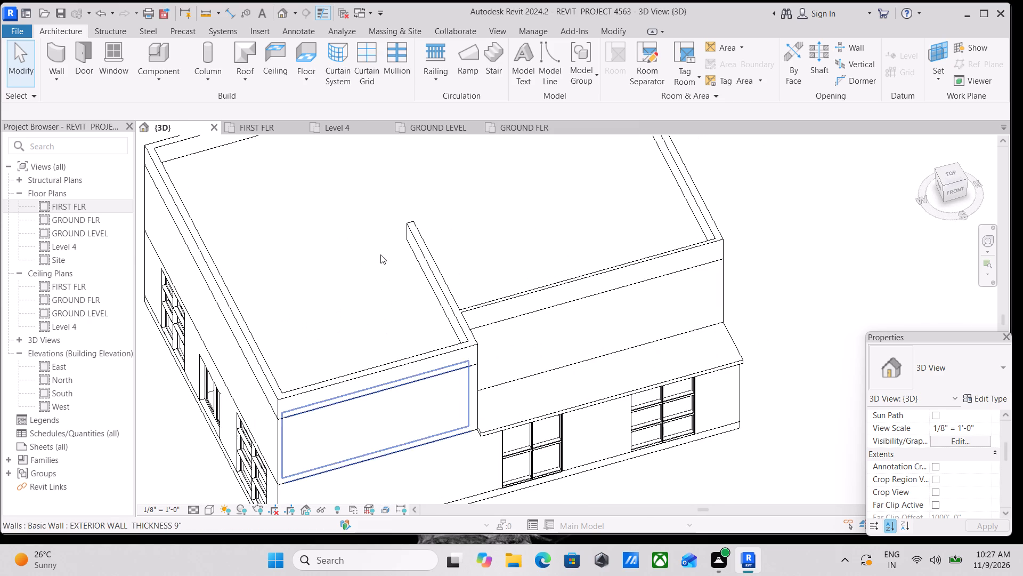
pyautogui.scroll(2, 437, 378)
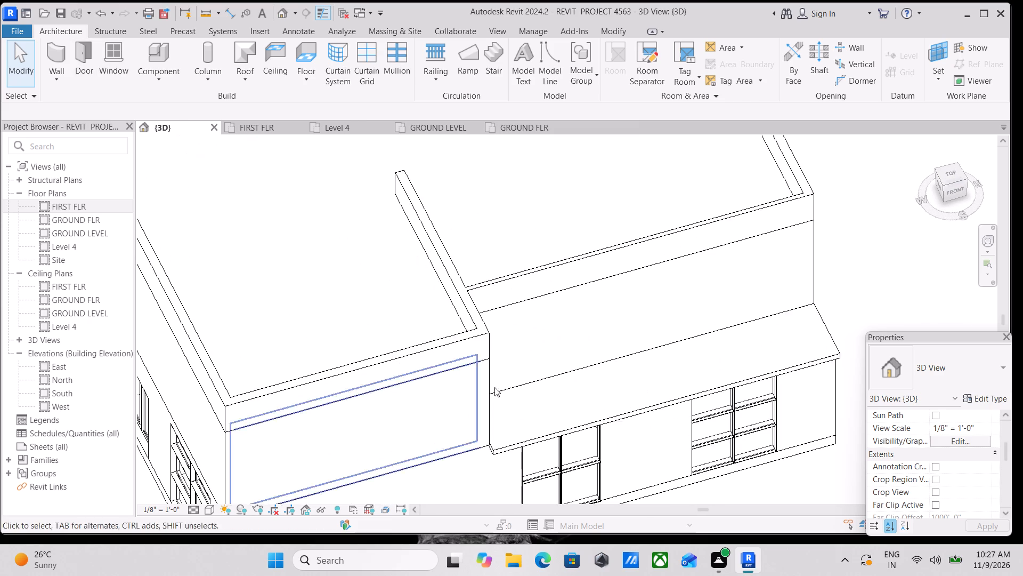
pyautogui.scroll(1, 538, 396)
pyautogui.moveTo(524, 394); pyautogui.dragTo(405, 382, button='middle')
pyautogui.scroll(2, 548, 397)
pyautogui.moveTo(374, 355); pyautogui.dragTo(377, 362, button='middle')
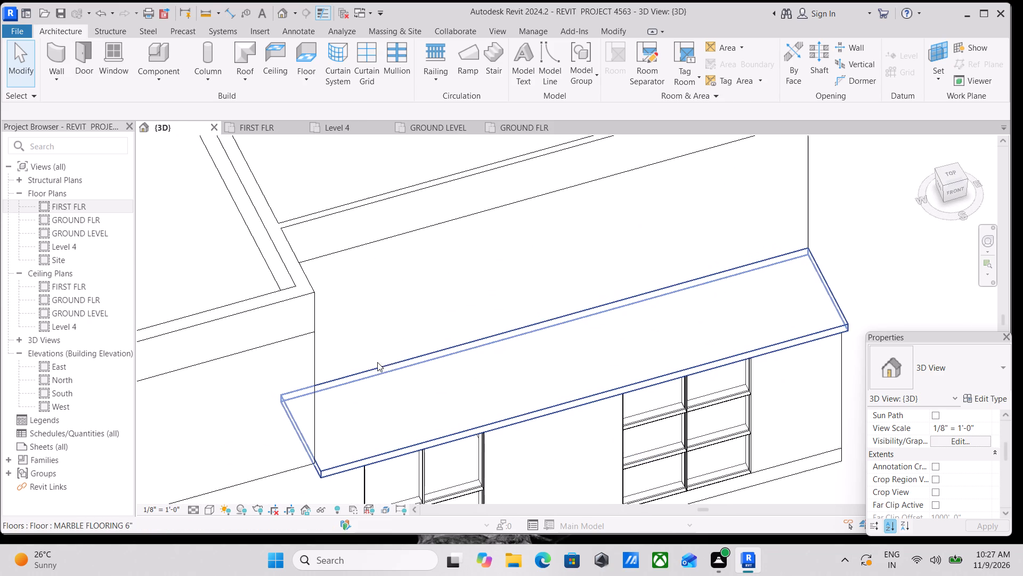
pyautogui.scroll(-2, 391, 373)
pyautogui.moveTo(391, 373); pyautogui.dragTo(347, 270, button='middle')
pyautogui.scroll(-1, 366, 326)
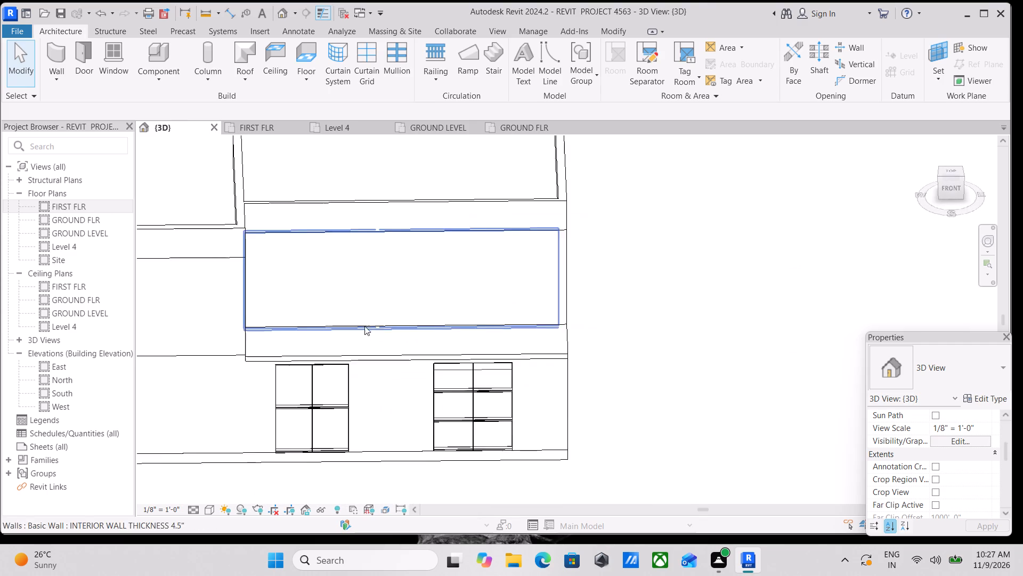
pyautogui.scroll(-1, 364, 326)
pyautogui.keyDown('shift'); pyautogui.moveTo(364, 326); pyautogui.dragTo(406, 395, button='middle'); pyautogui.keyUp('shift')
pyautogui.keyDown('shift'); pyautogui.moveTo(436, 367); pyautogui.dragTo(465, 379, button='middle'); pyautogui.keyUp('shift')
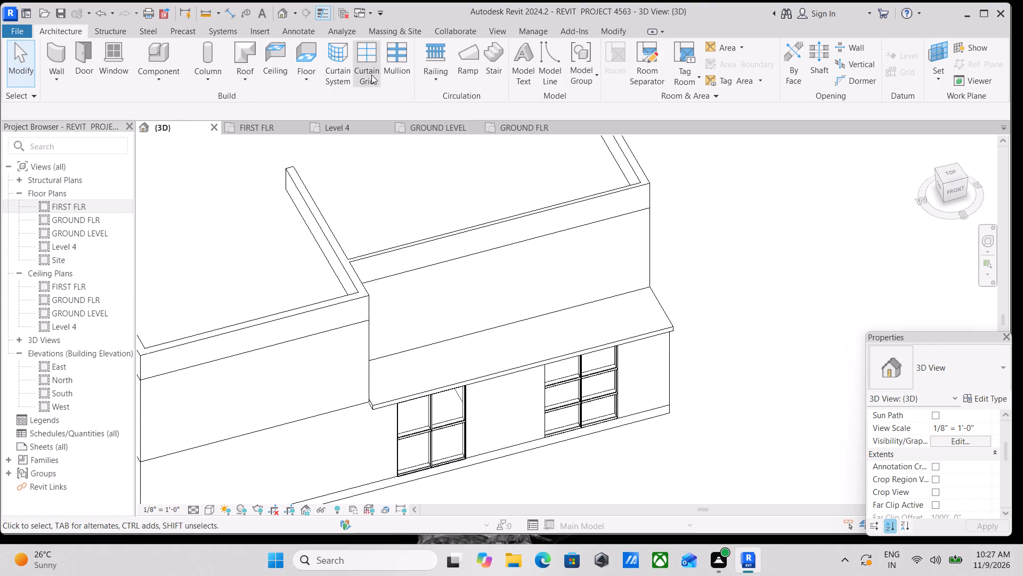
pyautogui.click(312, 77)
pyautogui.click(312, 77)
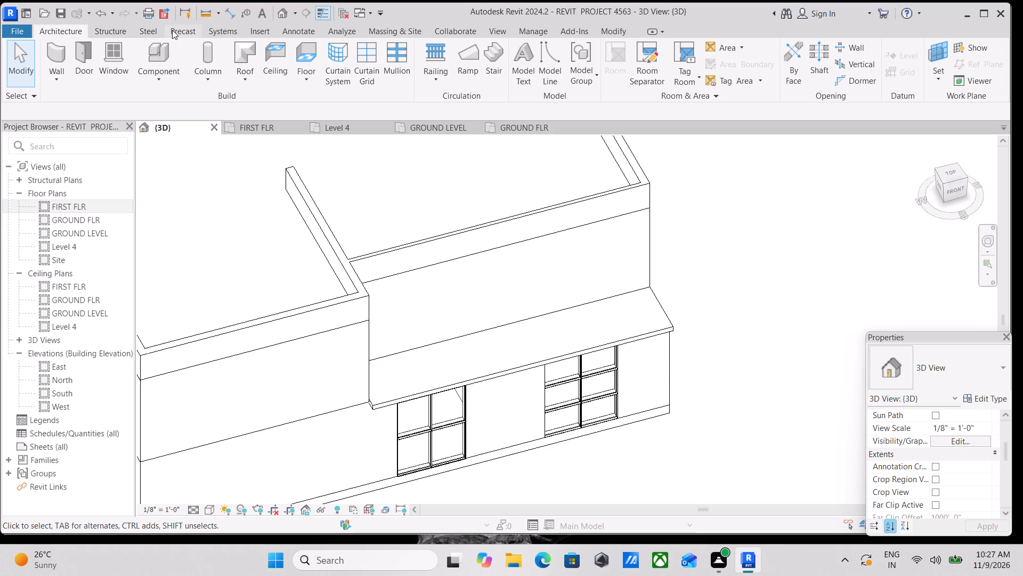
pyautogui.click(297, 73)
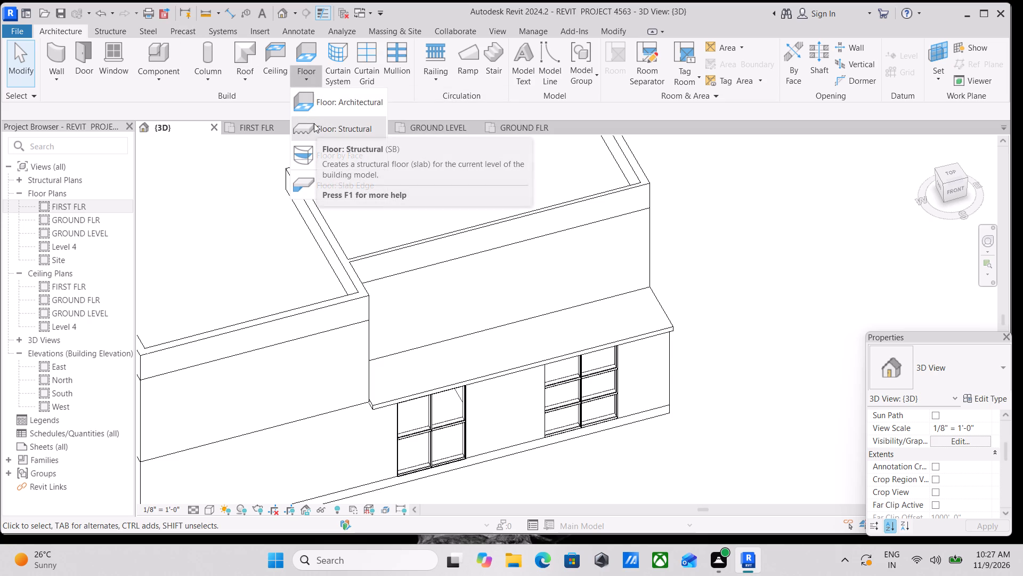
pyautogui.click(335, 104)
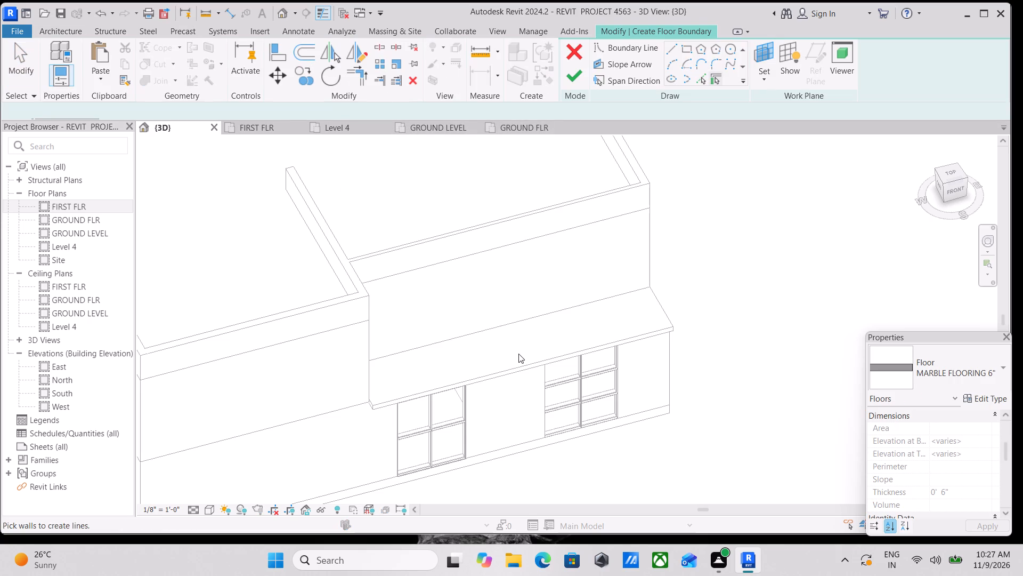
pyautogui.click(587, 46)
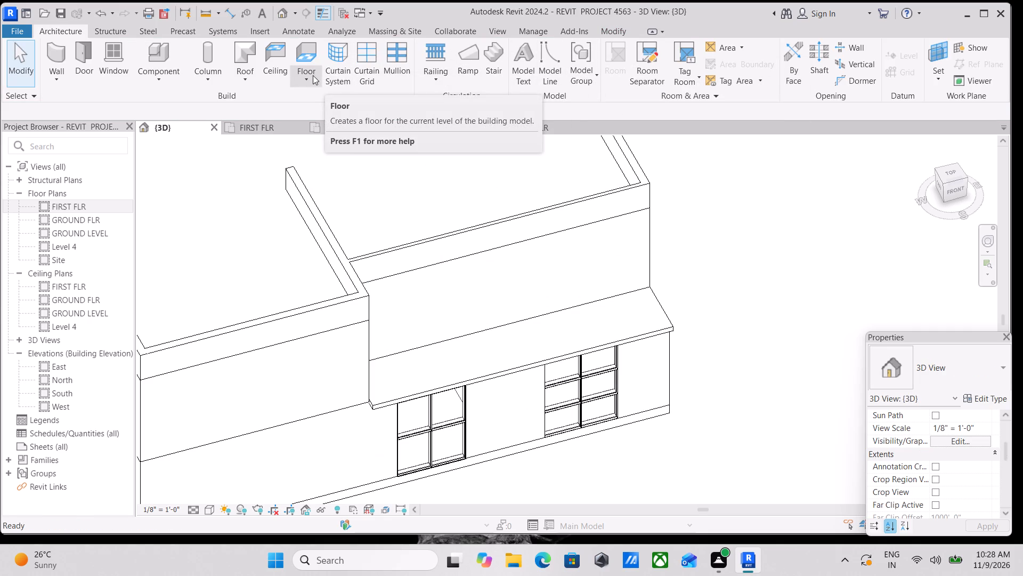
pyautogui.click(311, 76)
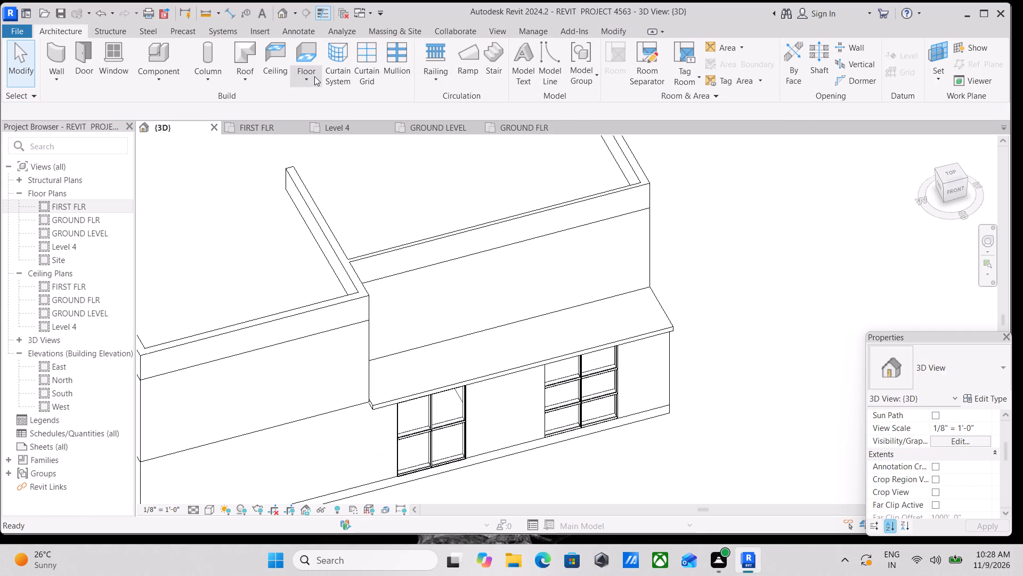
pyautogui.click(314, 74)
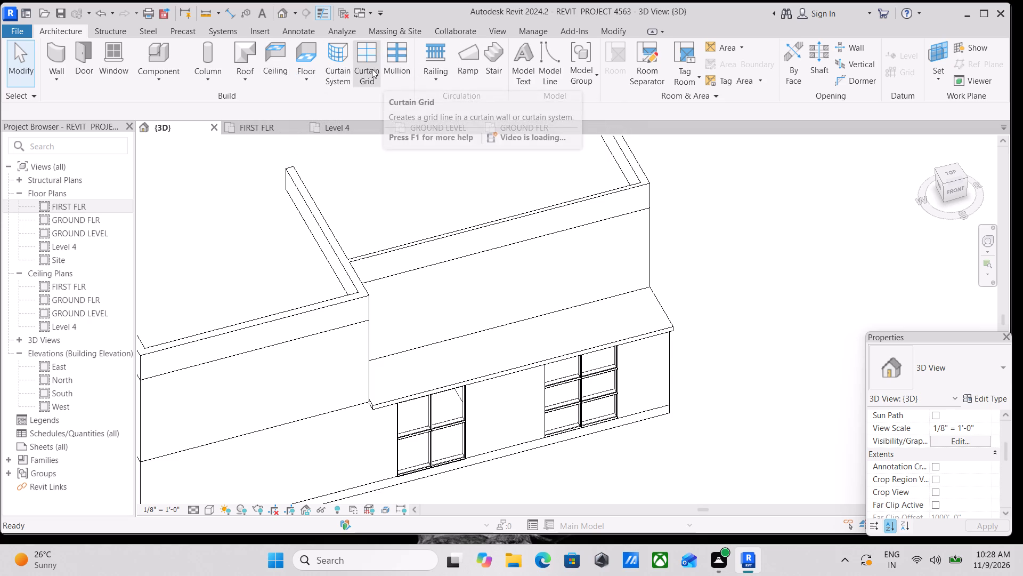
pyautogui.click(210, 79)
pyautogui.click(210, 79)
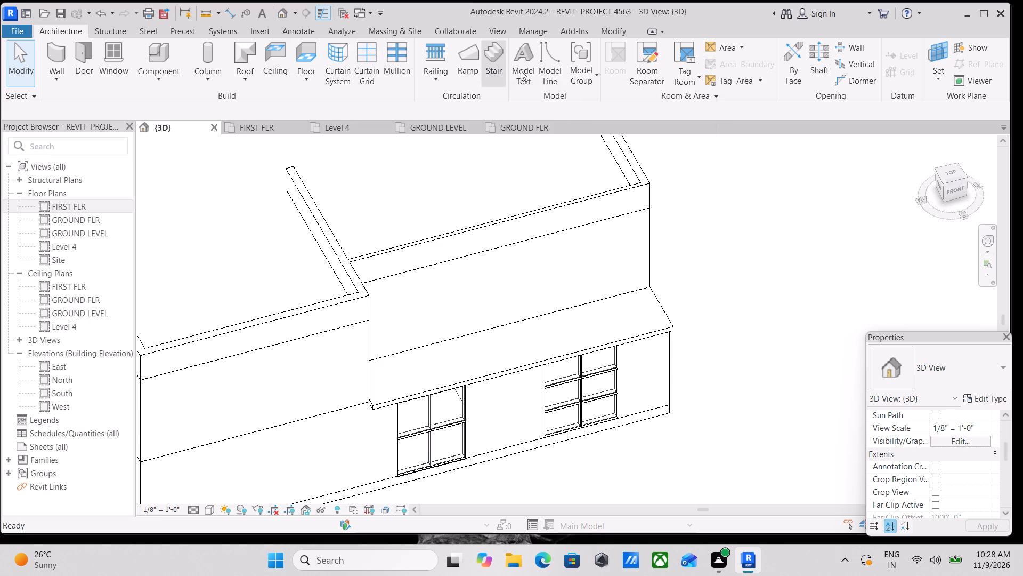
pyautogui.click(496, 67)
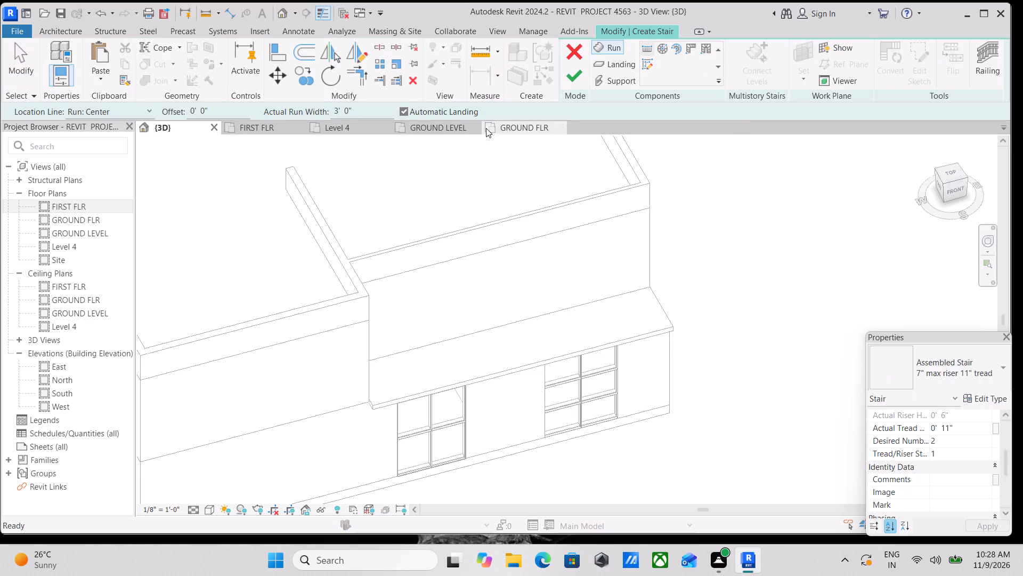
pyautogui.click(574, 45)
# Start a Handrail - Rectangular railing by sketching its path, and open the FIRST FLR floor plan for the sketch.
pyautogui.scroll(-4, 444, 298)
pyautogui.moveTo(446, 302); pyautogui.dragTo(439, 294, button='middle')
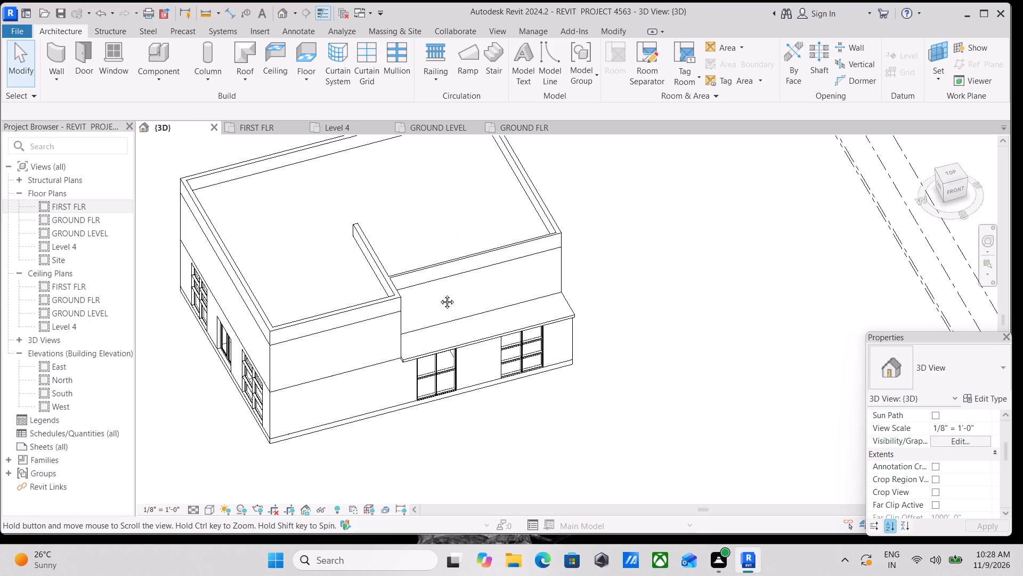
pyautogui.moveTo(439, 294); pyautogui.dragTo(443, 277, button='middle')
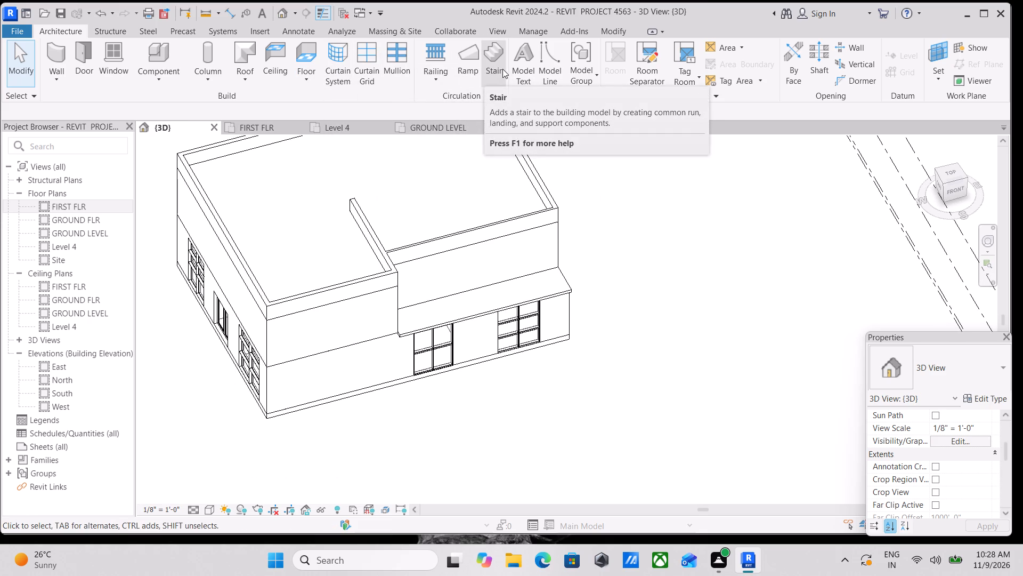
pyautogui.click(432, 70)
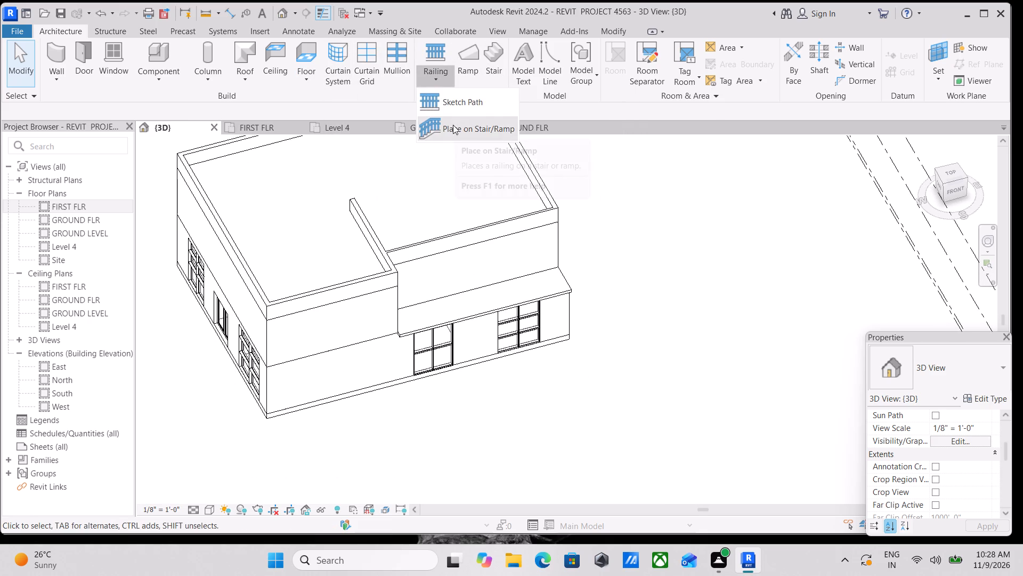
pyautogui.click(464, 104)
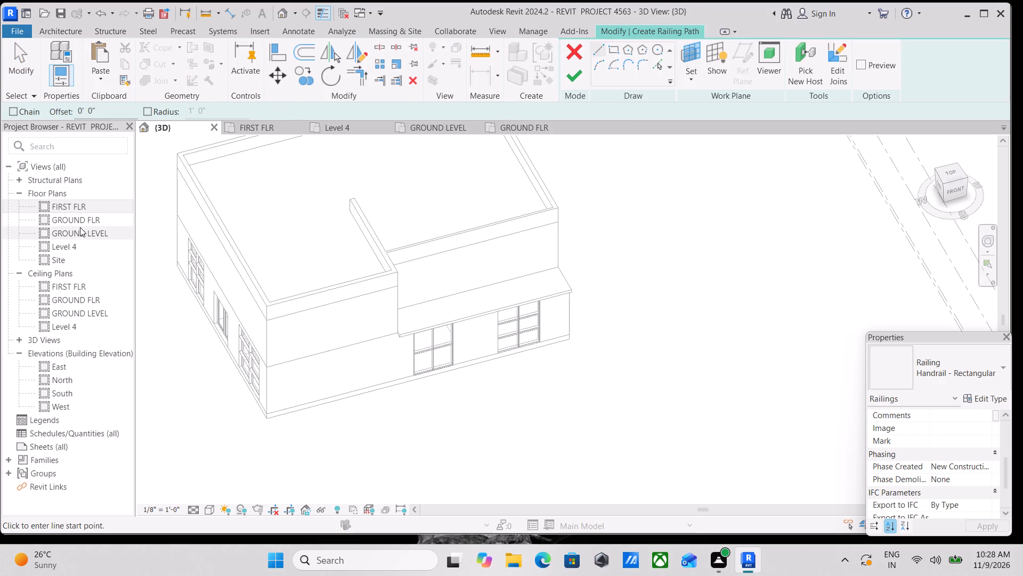
pyautogui.doubleClick(54, 219)
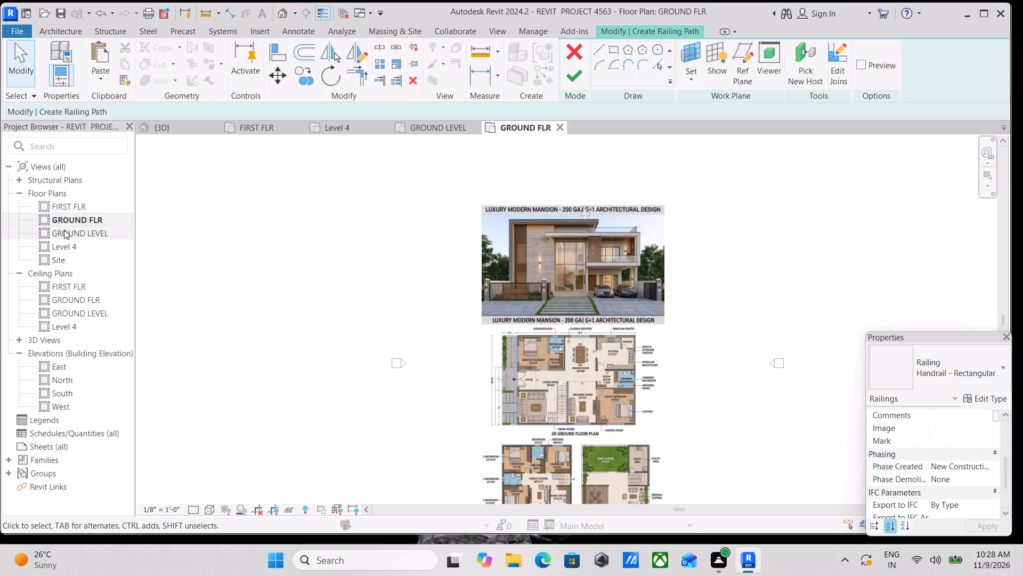
pyautogui.doubleClick(64, 230)
pyautogui.scroll(-2, 431, 257)
pyautogui.moveTo(431, 257); pyautogui.dragTo(244, 268, button='middle')
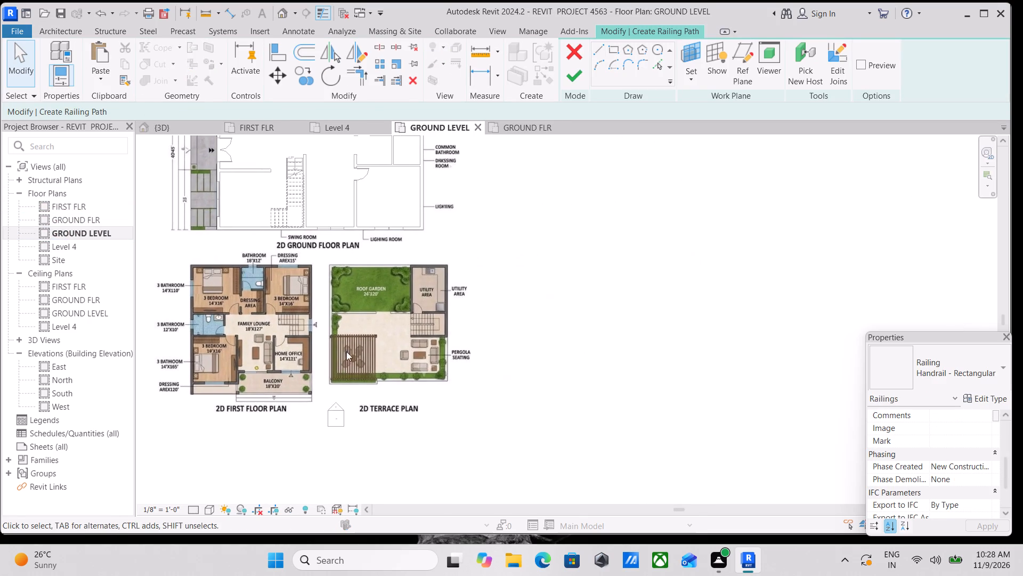
pyautogui.scroll(3, 340, 377)
pyautogui.moveTo(351, 303); pyautogui.dragTo(389, 438, button='middle')
pyautogui.moveTo(397, 310); pyautogui.dragTo(408, 390, button='middle')
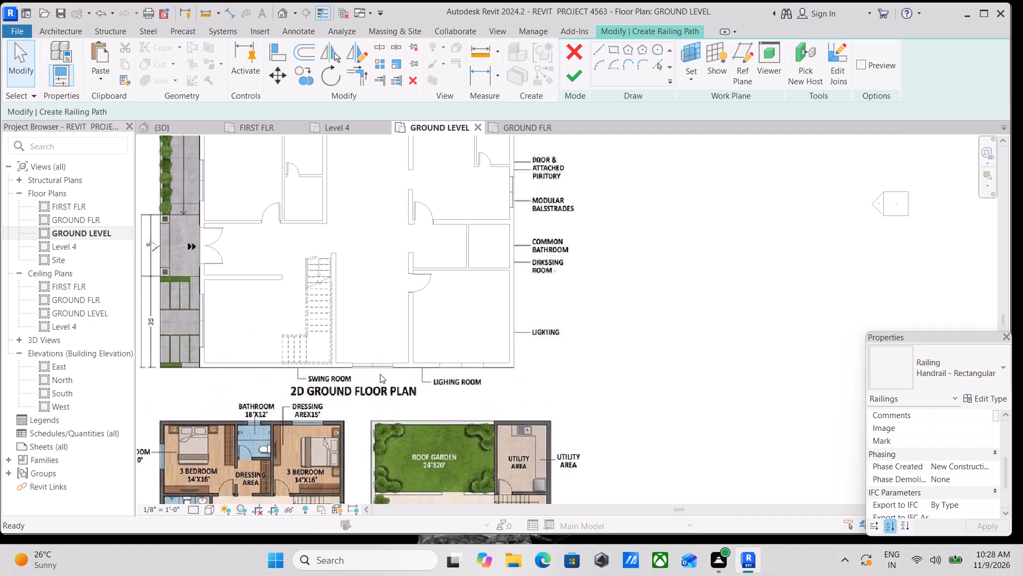
pyautogui.doubleClick(84, 218)
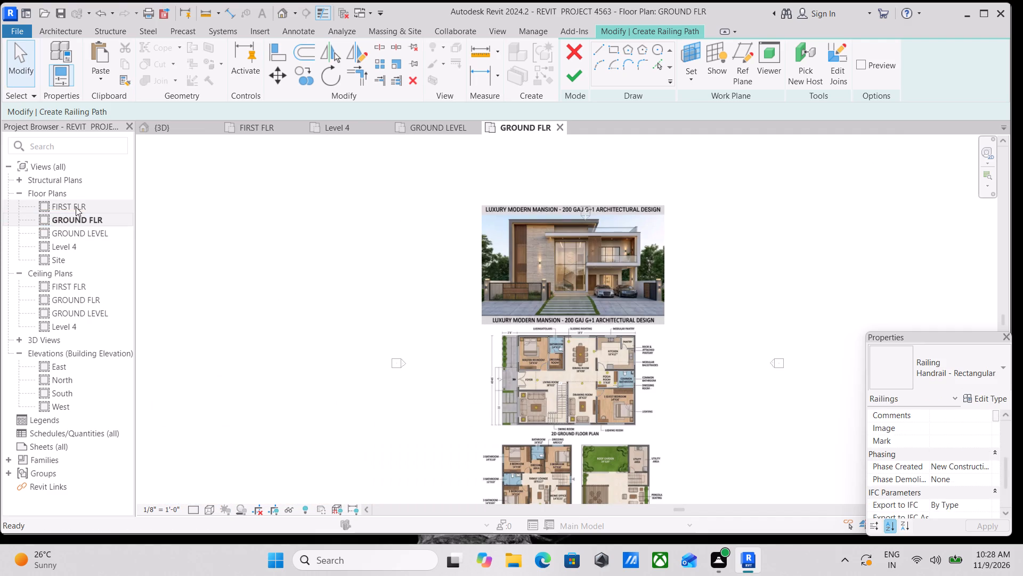
pyautogui.doubleClick(76, 205)
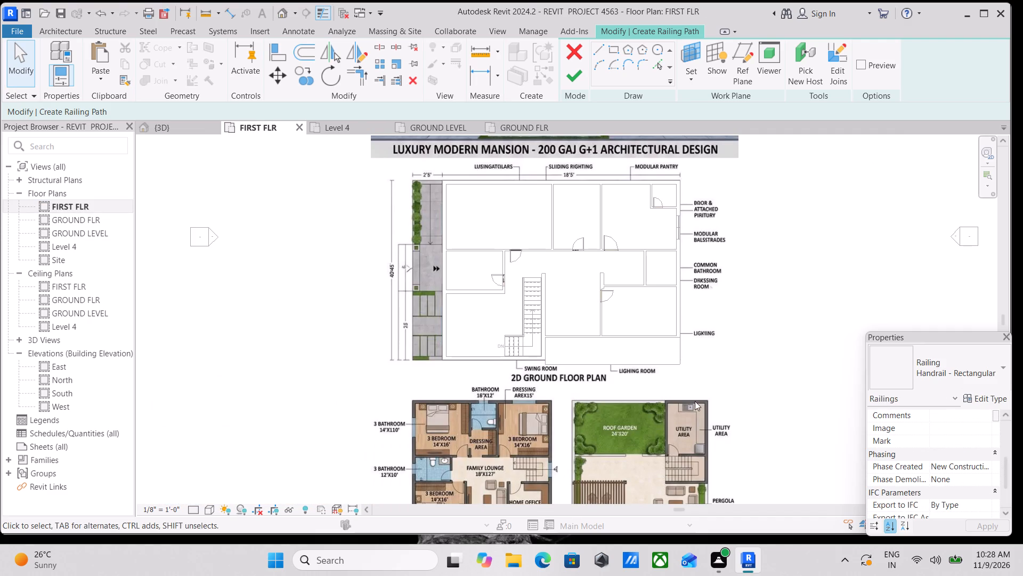
# Draw a railing path line at a 1" offset along the balcony slab's stair-side edge, about 5'-10" from wall to front corner.
pyautogui.scroll(4, 591, 388)
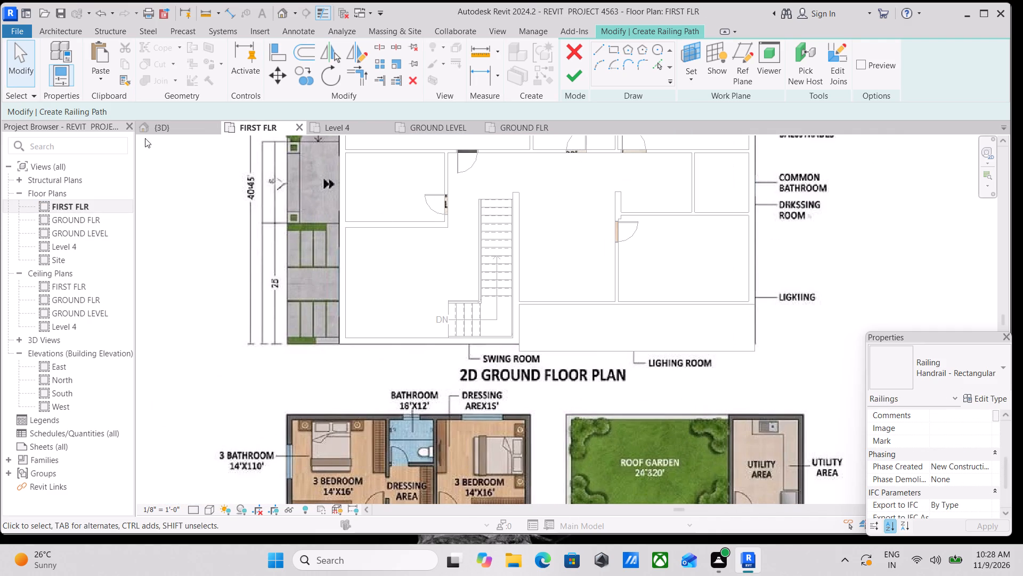
pyautogui.click(599, 53)
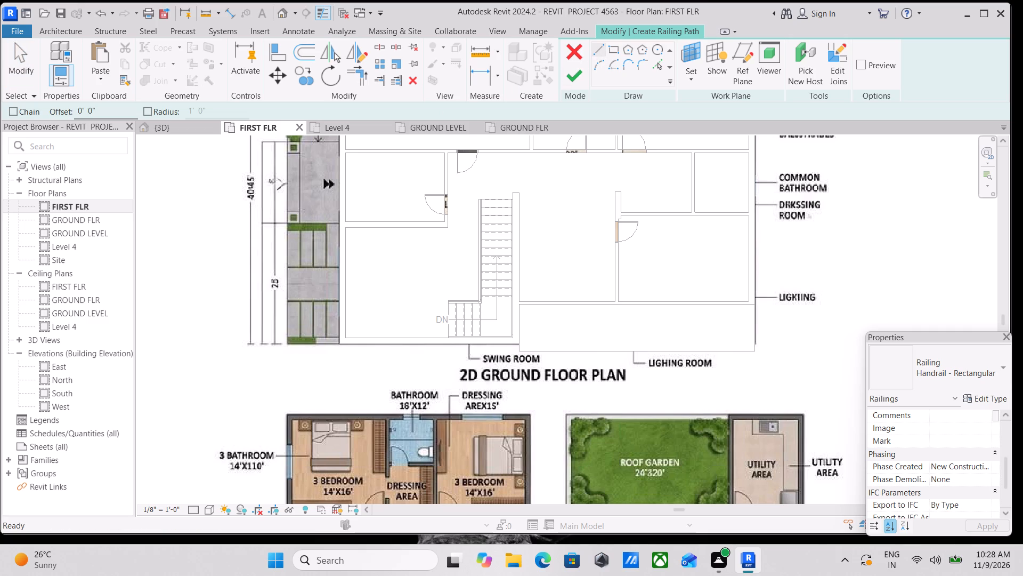
pyautogui.moveTo(122, 112); pyautogui.dragTo(38, 109)
pyautogui.press('1')
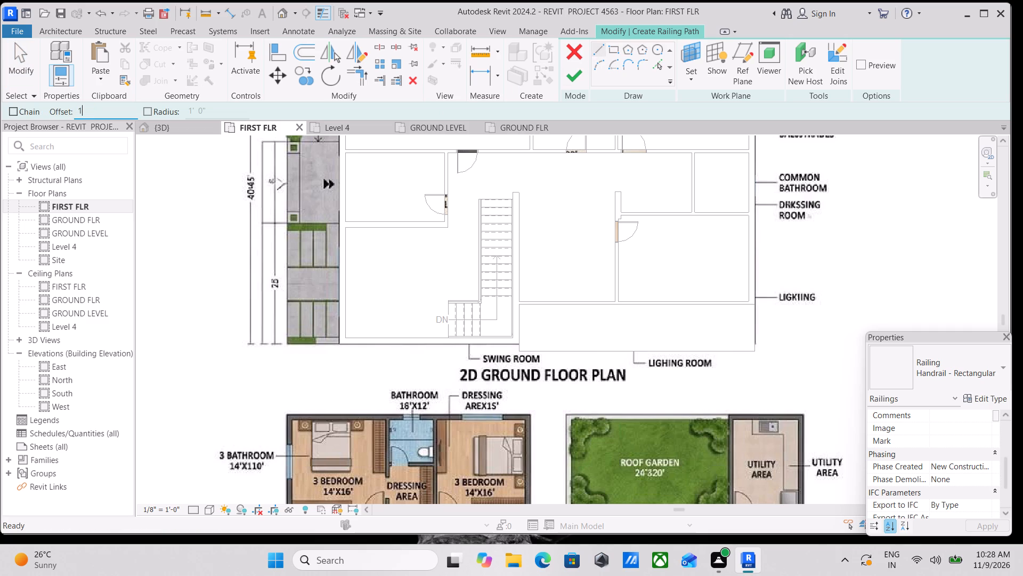
pyautogui.hotkey('shift', '"')
pyautogui.press('Return')
pyautogui.scroll(2, 539, 297)
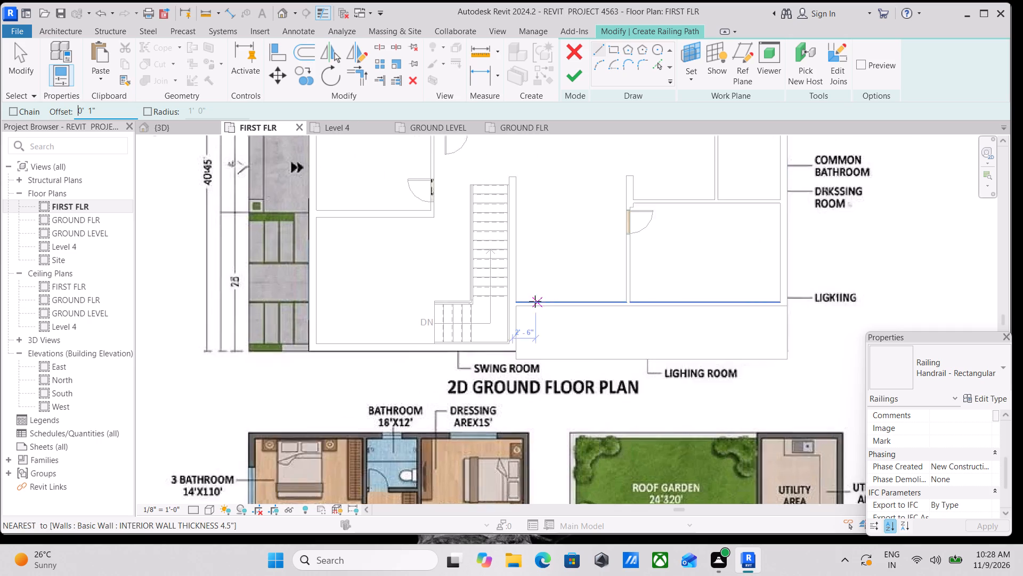
pyautogui.scroll(1, 535, 301)
pyautogui.scroll(6, 506, 333)
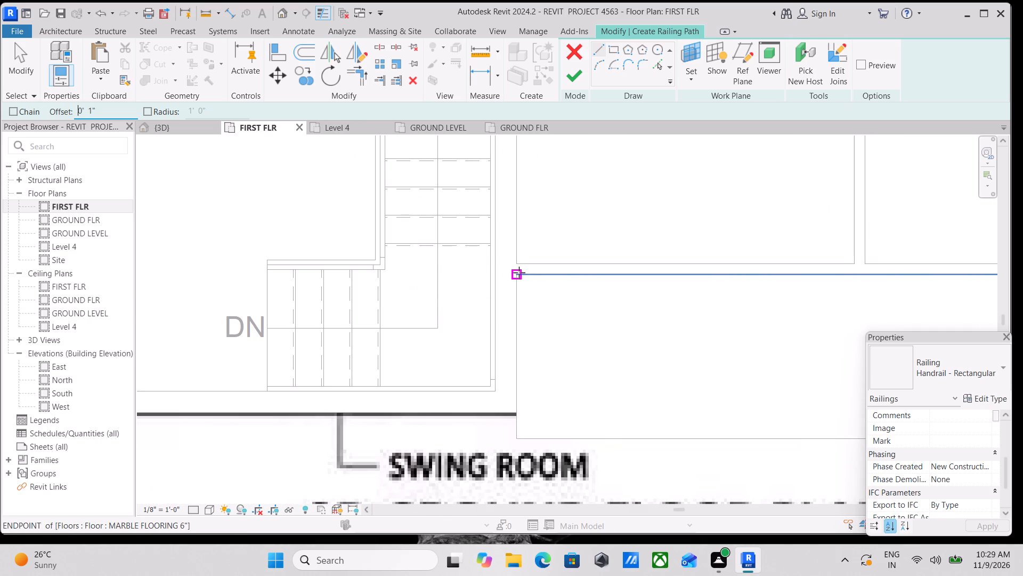
pyautogui.click(519, 273)
pyautogui.moveTo(513, 391); pyautogui.dragTo(510, 266, button='middle')
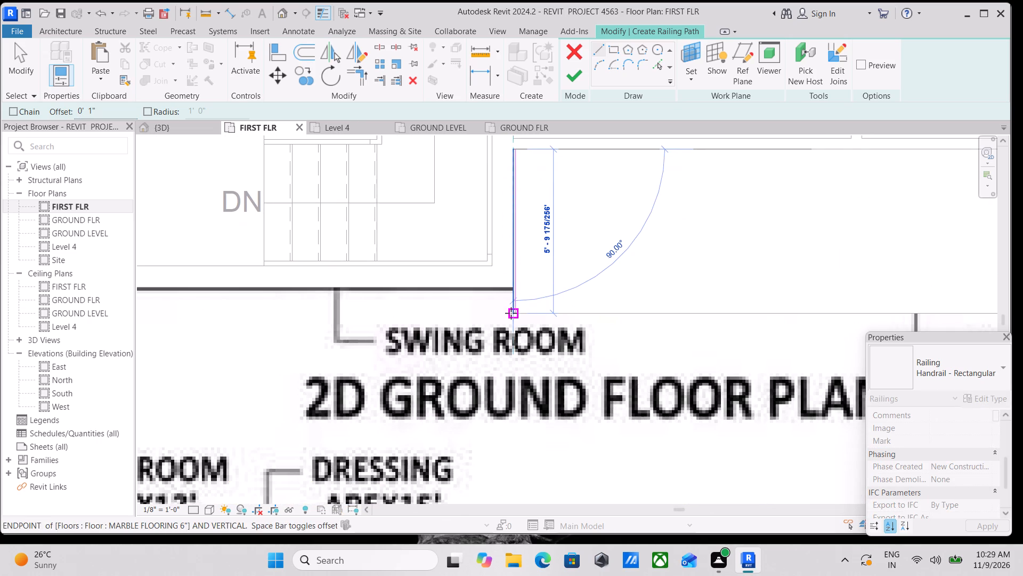
pyautogui.click(511, 316)
# Draw the railing path line along the slab's front edge, about 29'-4" long, keeping the 1" offset.
pyautogui.scroll(10, 510, 322)
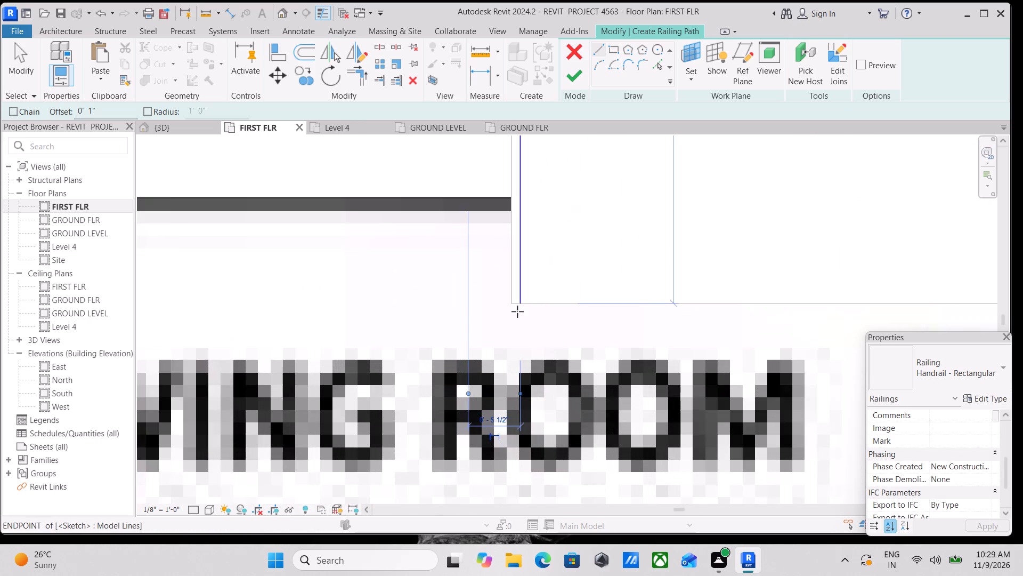
pyautogui.scroll(1, 517, 311)
pyautogui.click(514, 299)
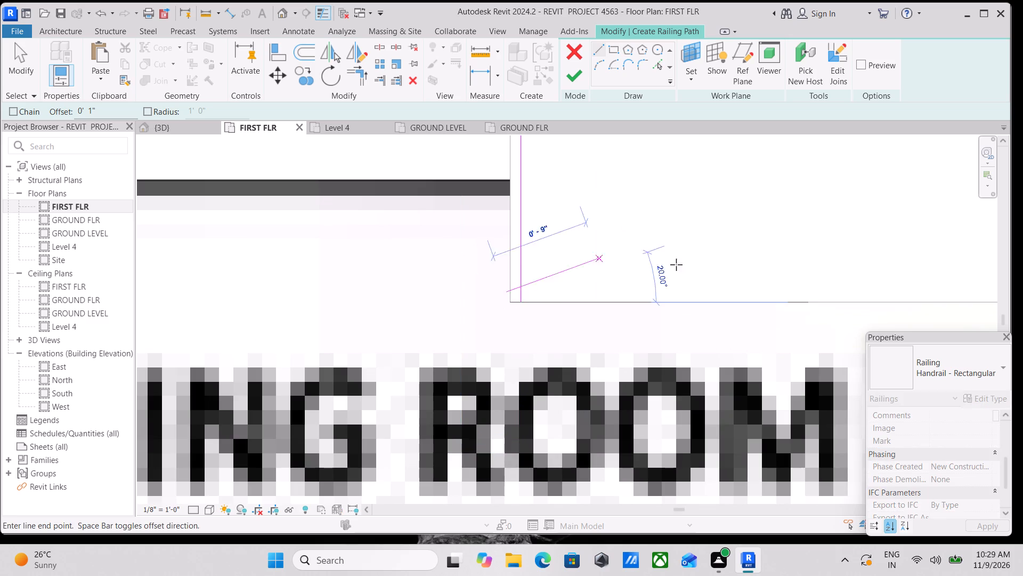
pyautogui.moveTo(720, 265); pyautogui.dragTo(430, 274, button='middle')
pyautogui.scroll(-3, 696, 279)
pyautogui.moveTo(696, 279); pyautogui.dragTo(77, 277, button='middle')
pyautogui.scroll(-5, 360, 284)
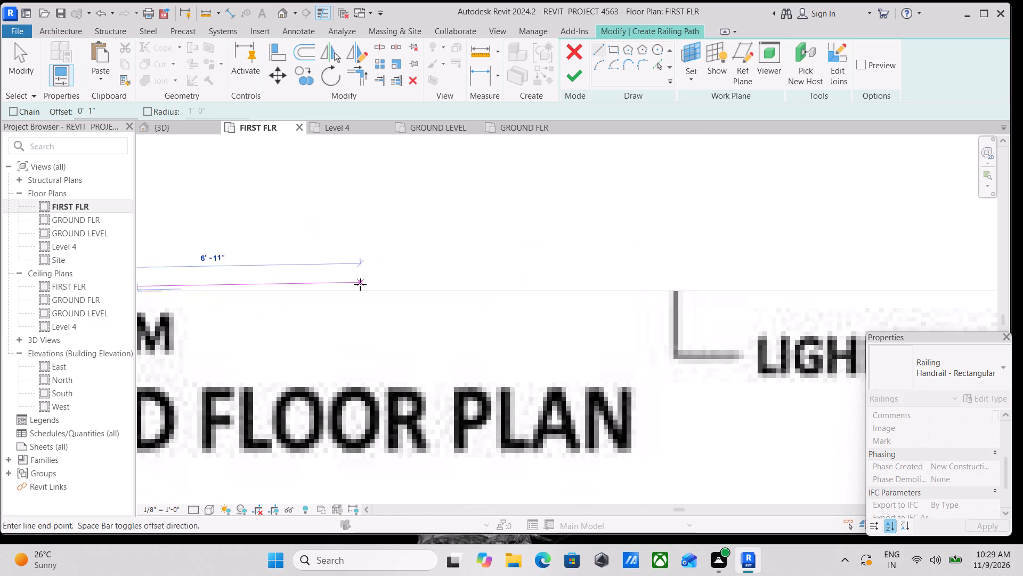
pyautogui.scroll(-2, 434, 286)
pyautogui.moveTo(434, 286); pyautogui.dragTo(236, 332, button='middle')
pyautogui.scroll(-1, 247, 330)
pyautogui.scroll(-2, 451, 308)
pyautogui.moveTo(451, 308); pyautogui.dragTo(260, 310, button='middle')
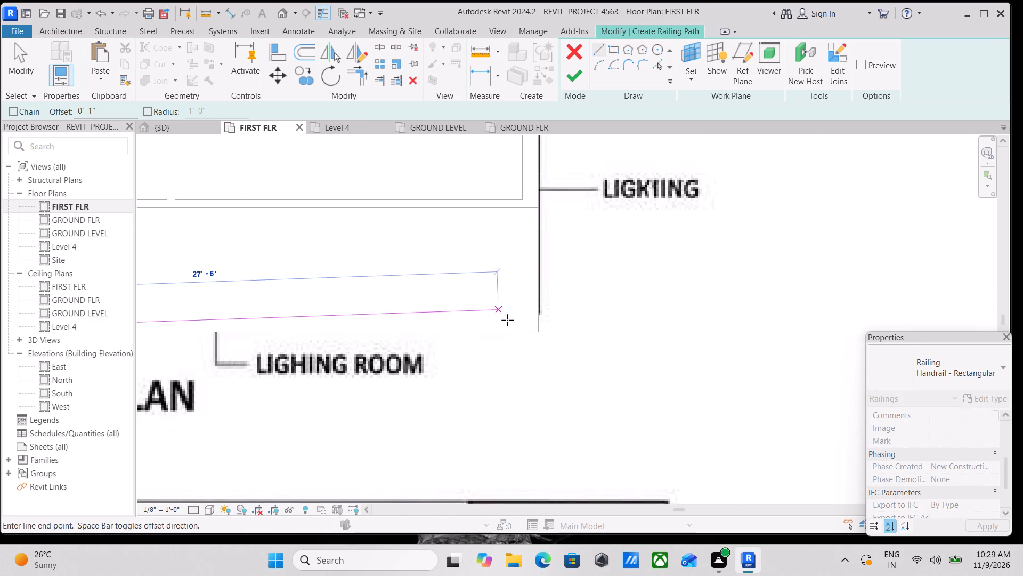
pyautogui.click(538, 332)
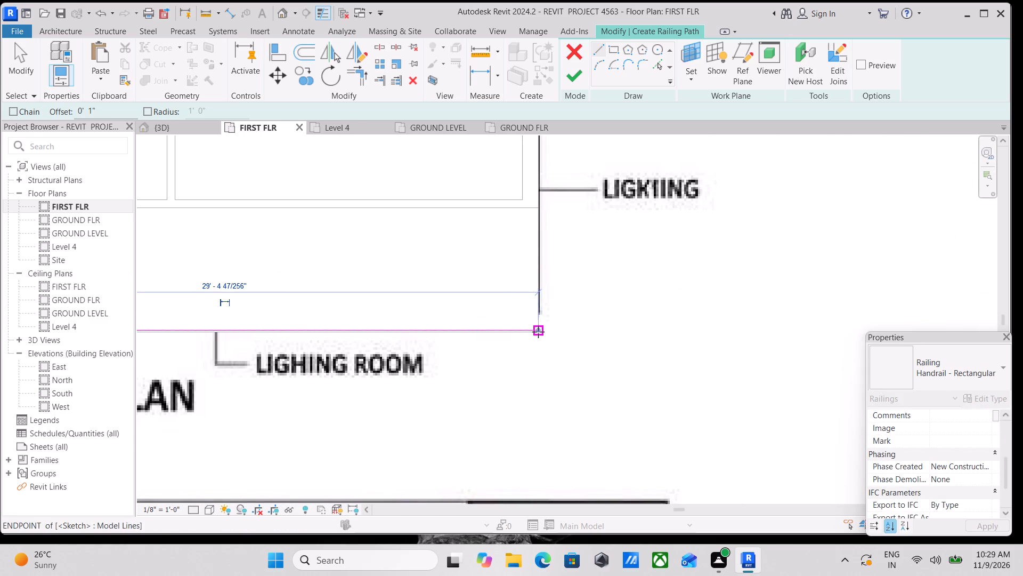
# Draw the last railing path line at the 1" offset along the slab's side edge farthest from the stairs, back to the wall.
pyautogui.scroll(10, 525, 335)
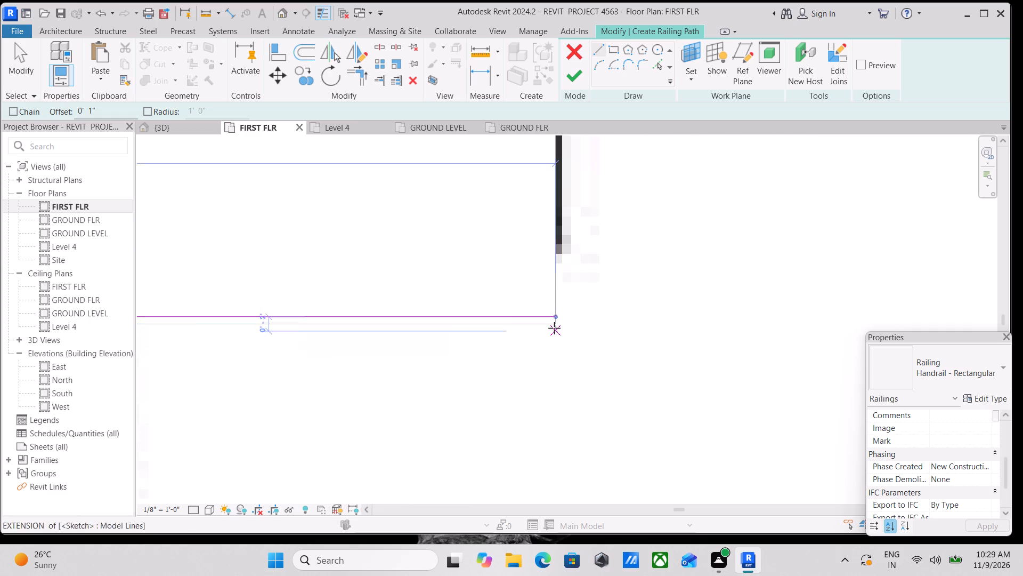
pyautogui.click(560, 321)
pyautogui.scroll(-1, 548, 225)
pyautogui.moveTo(548, 225); pyautogui.dragTo(609, 538, button='middle')
pyautogui.scroll(-3, 628, 349)
pyautogui.moveTo(628, 349); pyautogui.dragTo(616, 426, button='middle')
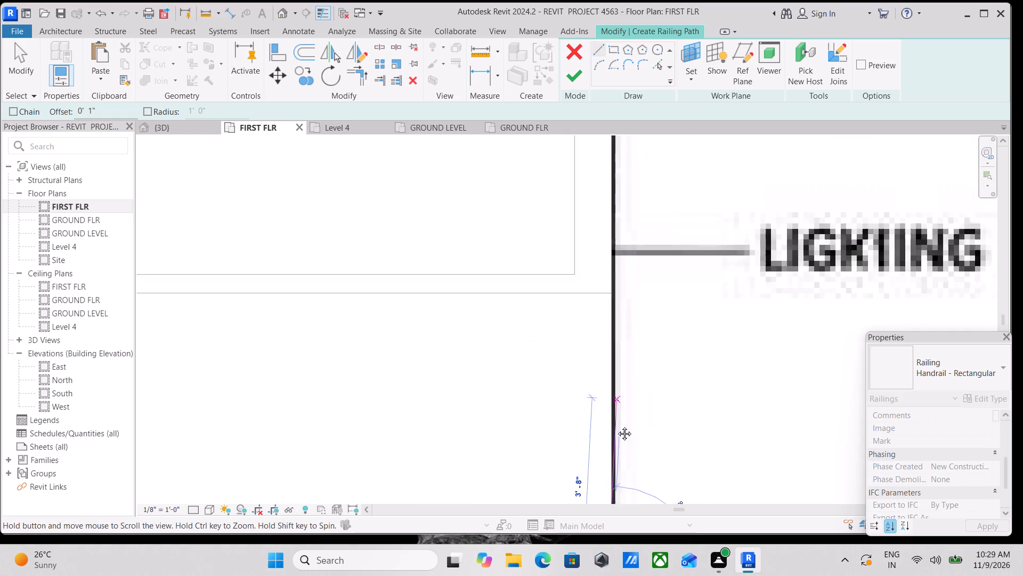
pyautogui.moveTo(616, 426); pyautogui.dragTo(611, 462, button='middle')
pyautogui.click(605, 357)
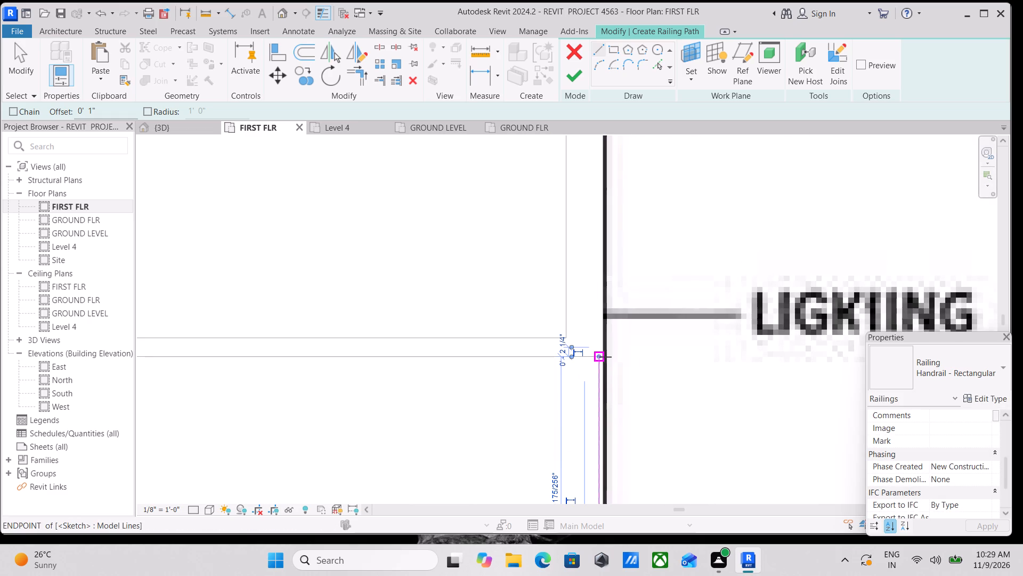
pyautogui.press('Escape')
pyautogui.scroll(-2, 605, 358)
pyautogui.press('Escape')
pyautogui.scroll(-2, 471, 397)
pyautogui.moveTo(472, 396); pyautogui.dragTo(619, 291, button='middle')
pyautogui.press('Escape')
# Trim the stair-side and front path lines to a clean corner.
pyautogui.scroll(-2, 275, 385)
pyautogui.moveTo(323, 361); pyautogui.dragTo(517, 318, button='middle')
pyautogui.moveTo(249, 350); pyautogui.dragTo(341, 345, button='middle')
pyautogui.scroll(3, 314, 352)
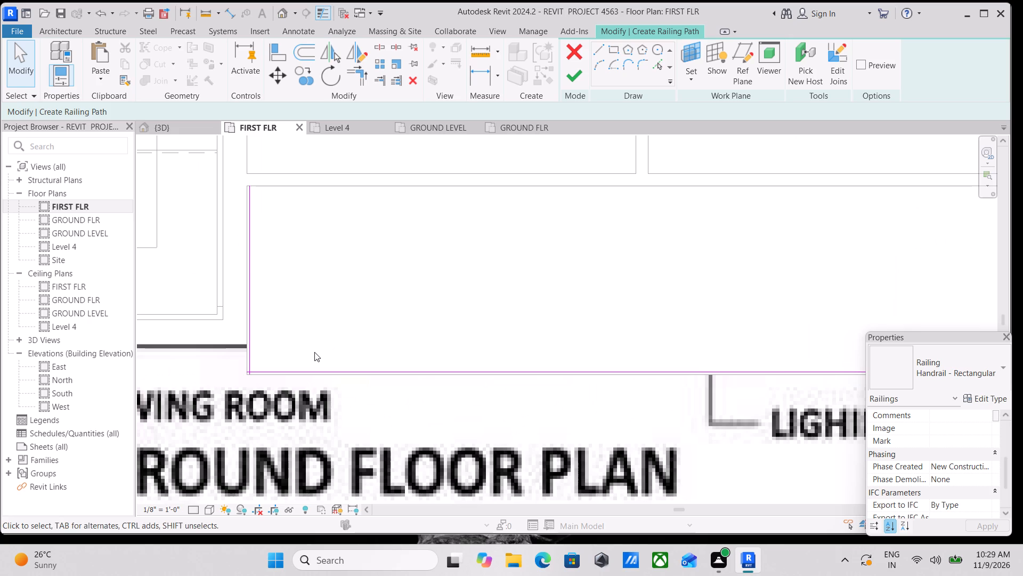
pyautogui.write('TR')
pyautogui.scroll(3, 242, 341)
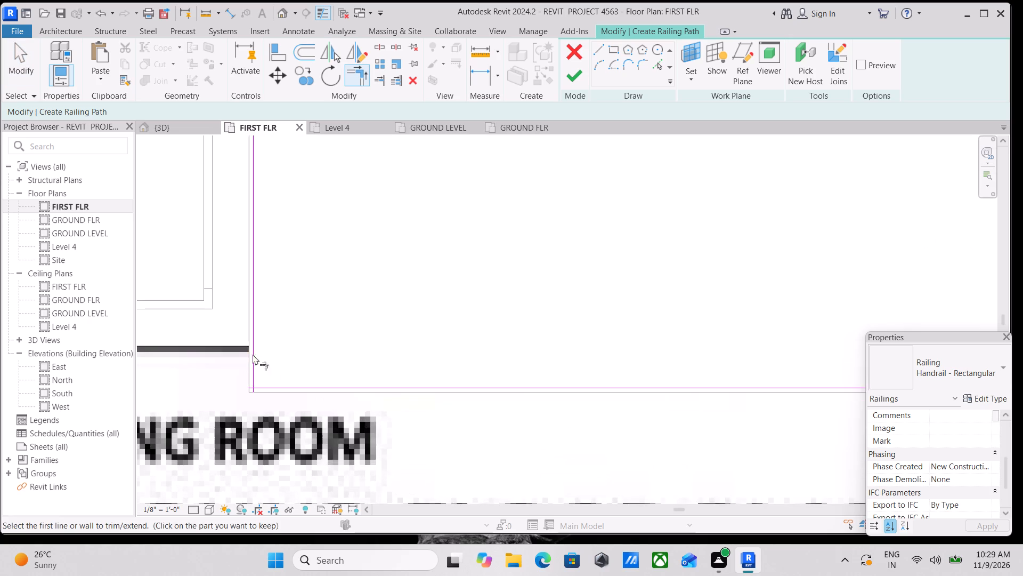
pyautogui.scroll(6, 264, 369)
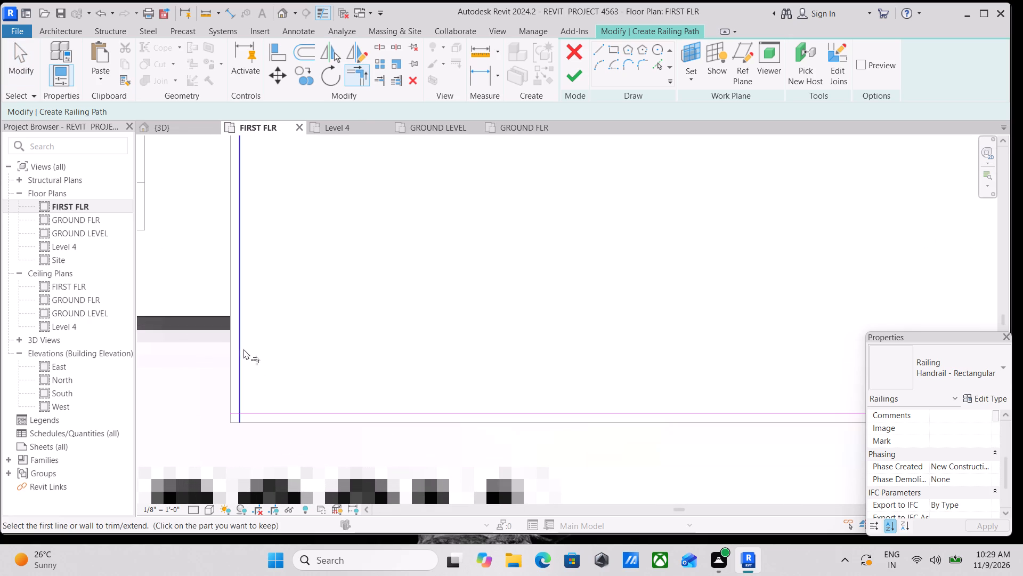
pyautogui.click(243, 349)
pyautogui.click(251, 413)
pyautogui.scroll(-6, 401, 357)
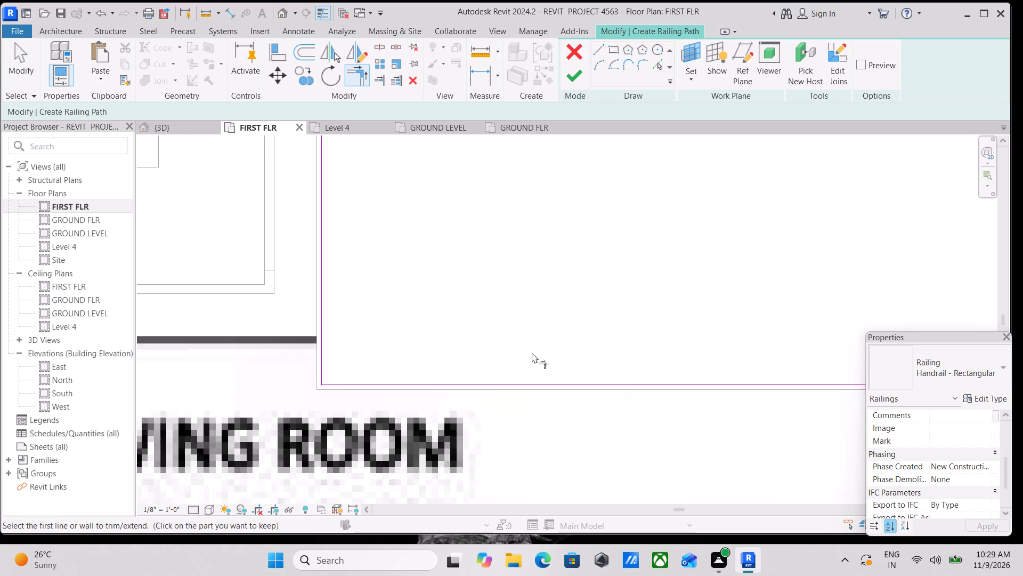
# Trim the front path line and the side line farthest from the stairs to a clean corner.
pyautogui.scroll(-2, 532, 353)
pyautogui.moveTo(532, 353); pyautogui.dragTo(53, 355, button='middle')
pyautogui.scroll(-2, 244, 347)
pyautogui.moveTo(245, 347); pyautogui.dragTo(0, 402, button='middle')
pyautogui.moveTo(591, 394); pyautogui.dragTo(488, 402, button='middle')
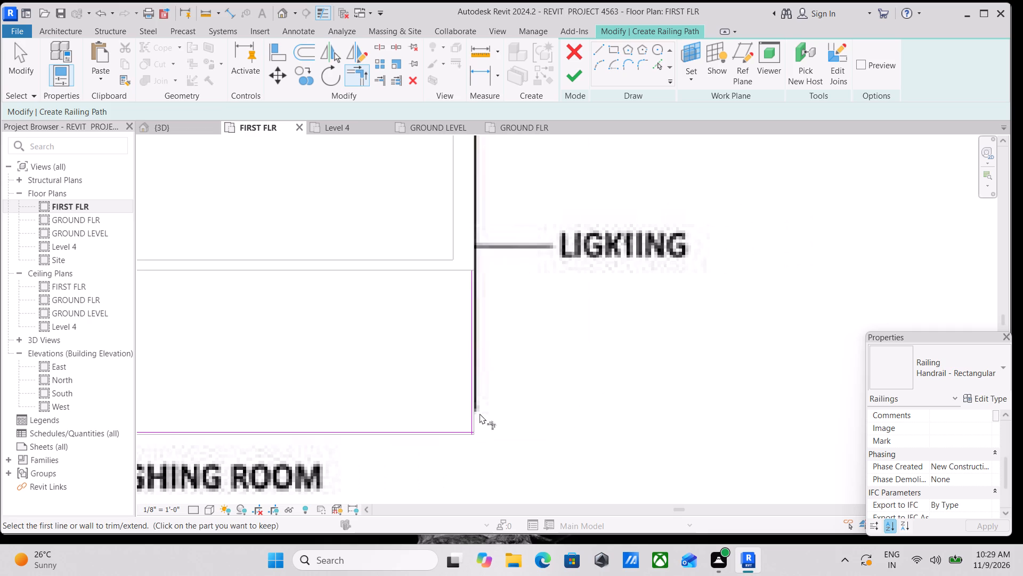
pyautogui.scroll(12, 477, 418)
pyautogui.click(483, 431)
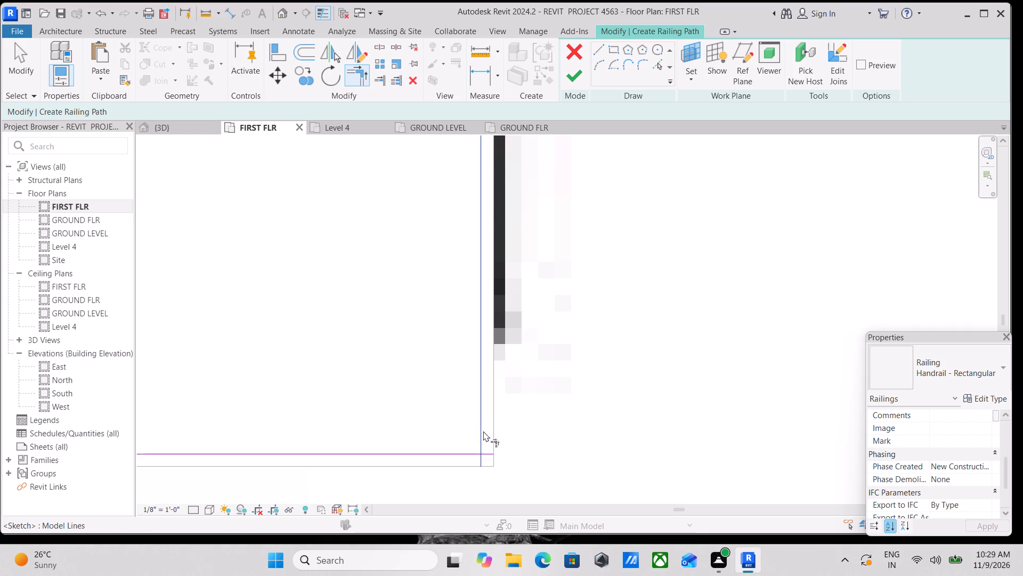
pyautogui.click(448, 453)
pyautogui.scroll(-9, 443, 438)
pyautogui.moveTo(381, 381); pyautogui.dragTo(403, 376, button='middle')
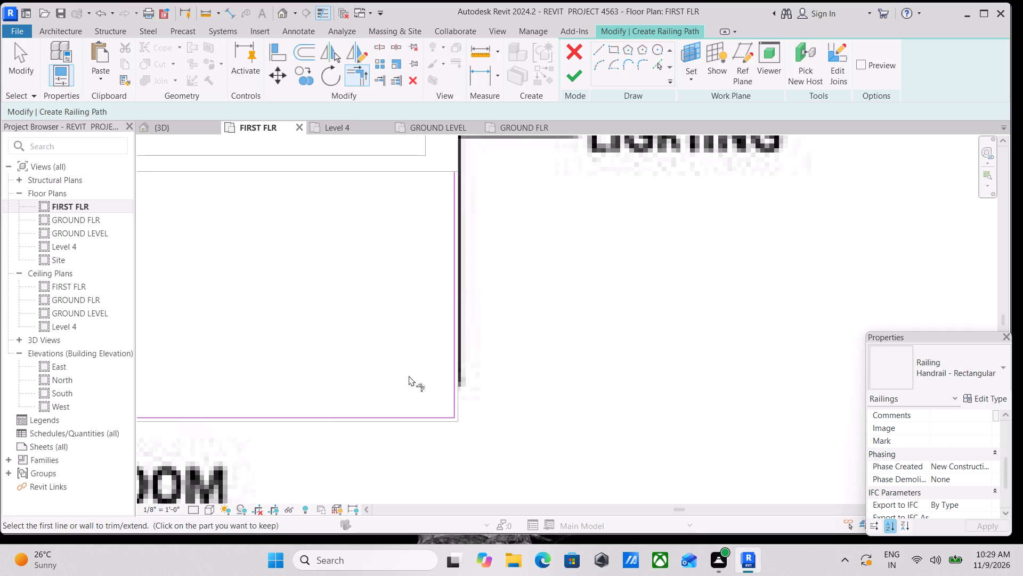
pyautogui.press('Escape')
pyautogui.scroll(-4, 409, 375)
pyautogui.press('Escape')
pyautogui.scroll(-4, 375, 342)
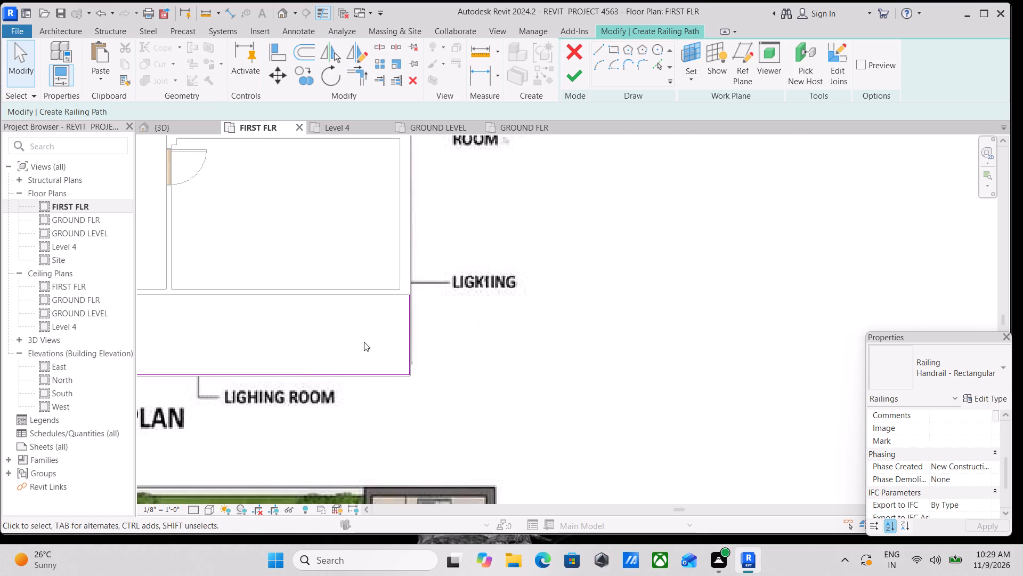
pyautogui.press('Escape')
# Change the railing type to Glass Panel - Bottom Fill and finish the path sketch.
pyautogui.scroll(-4, 260, 325)
pyautogui.moveTo(260, 325); pyautogui.dragTo(370, 333, button='middle')
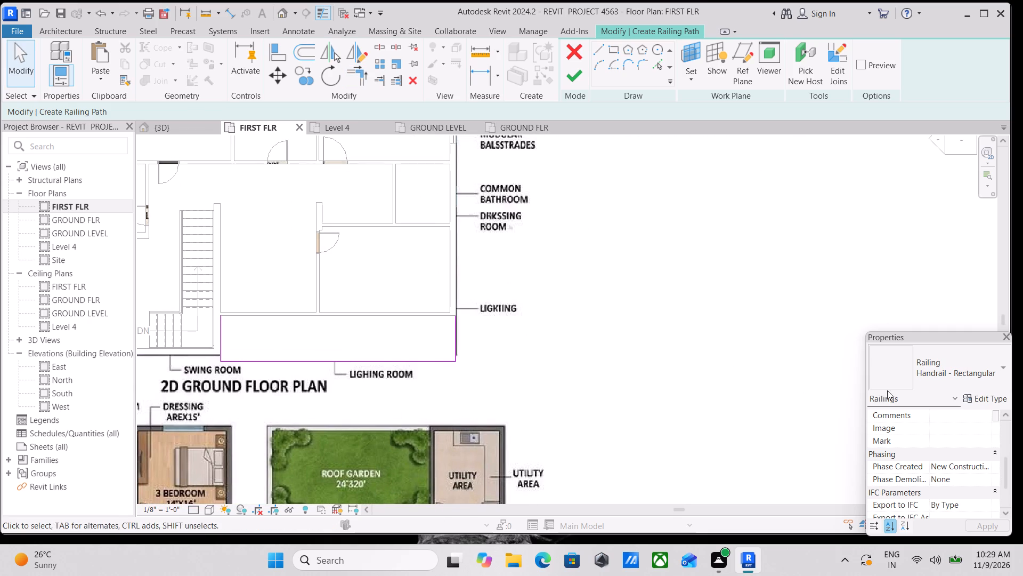
pyautogui.click(963, 364)
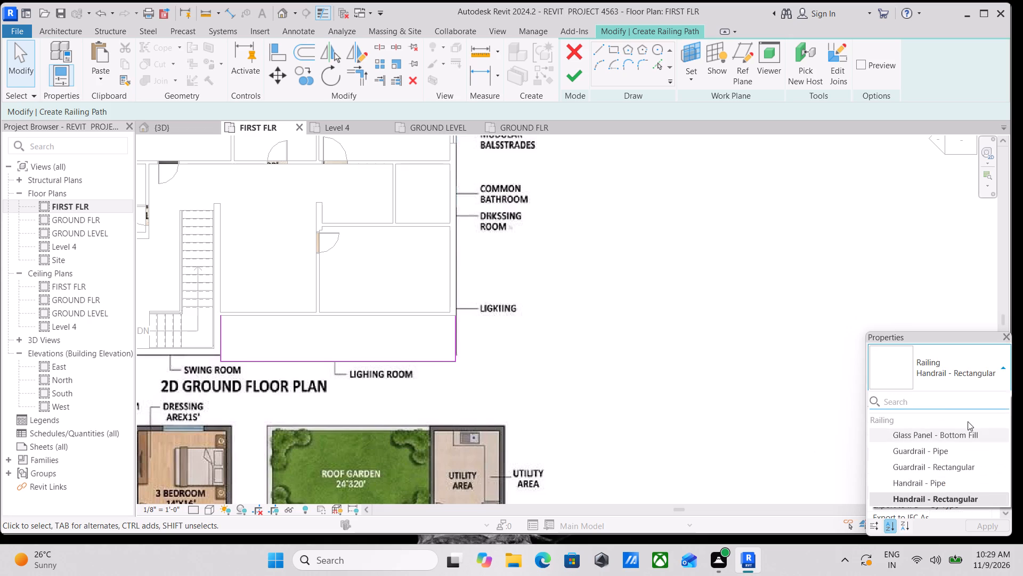
pyautogui.click(958, 435)
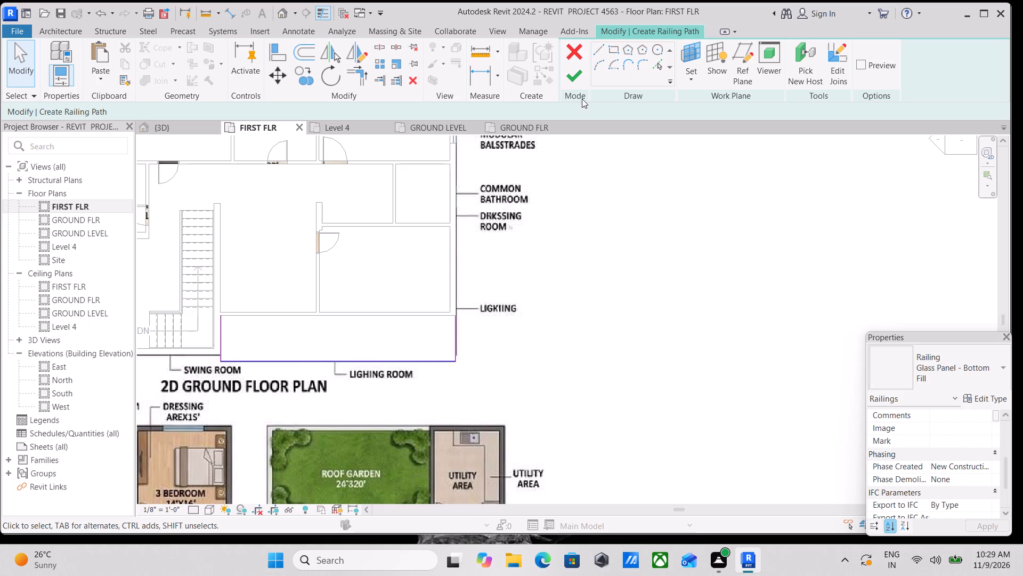
pyautogui.click(575, 73)
# Set the new balcony railing's base level to FIRST FLR.
pyautogui.scroll(3, 324, 356)
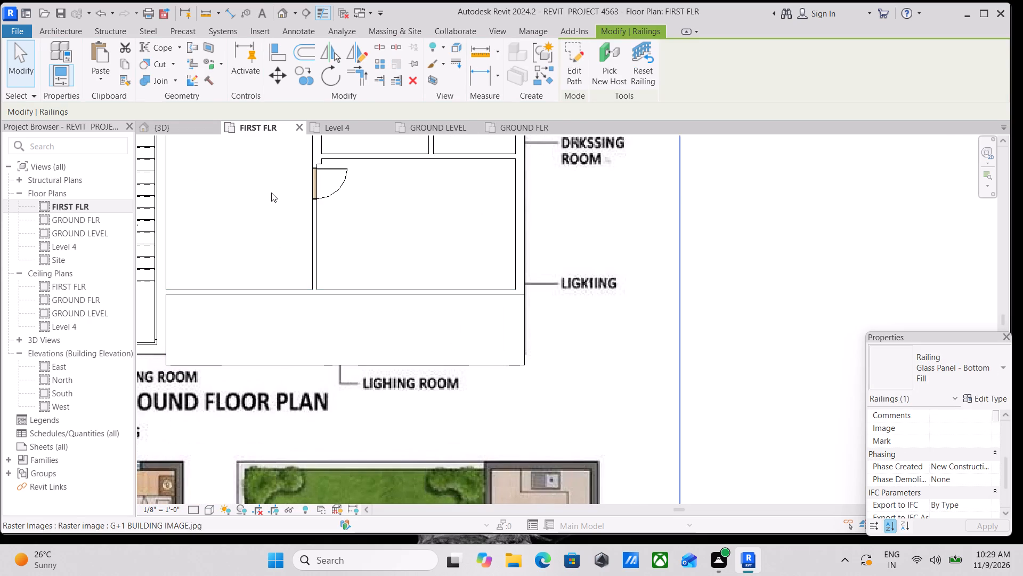
pyautogui.scroll(-3, 996, 510)
pyautogui.scroll(3, 979, 467)
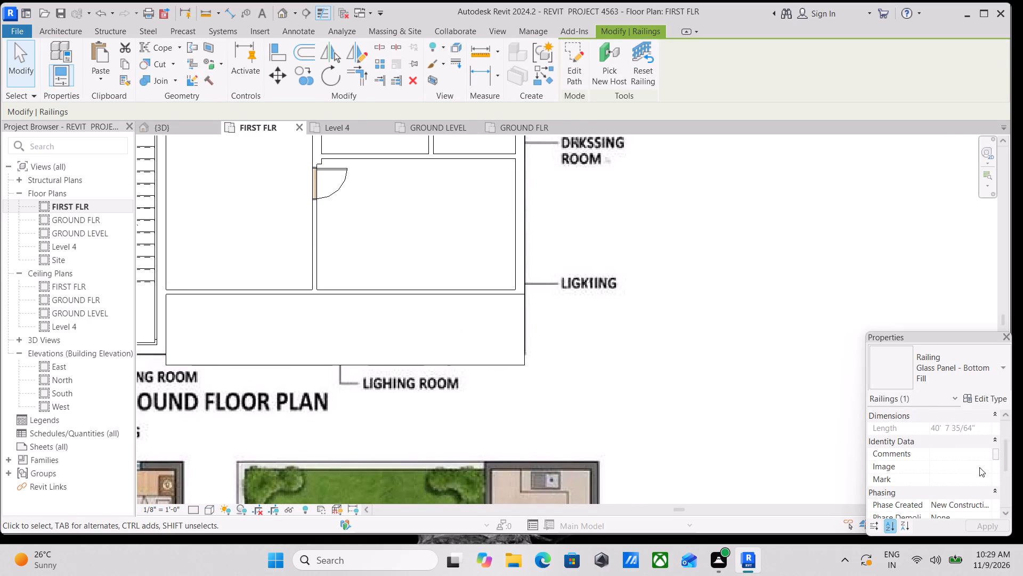
pyautogui.scroll(-3, 750, 441)
pyautogui.moveTo(702, 434); pyautogui.dragTo(800, 435, button='middle')
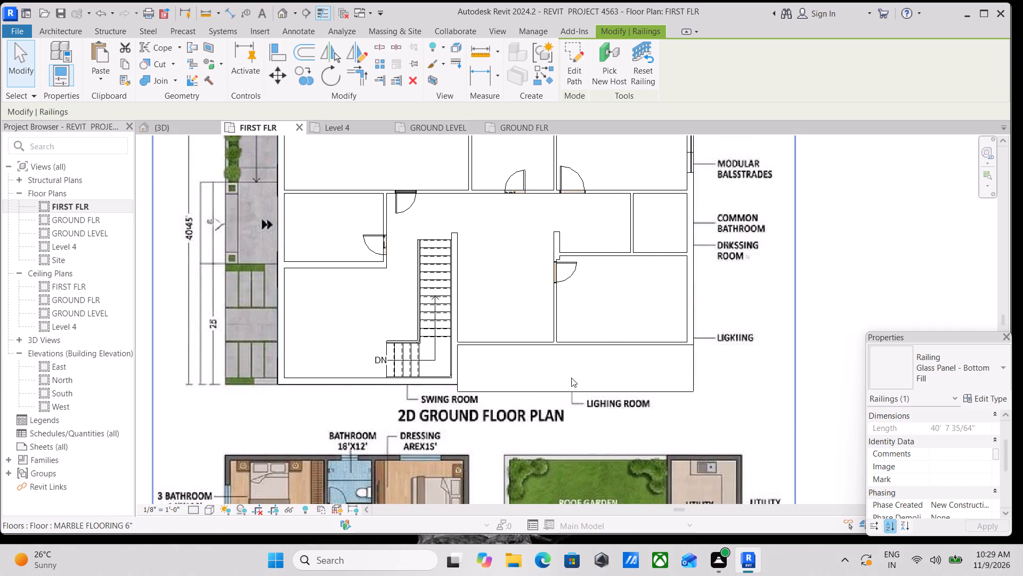
pyautogui.scroll(3, 969, 455)
pyautogui.scroll(-1, 969, 455)
pyautogui.scroll(2, 969, 460)
pyautogui.click(989, 431)
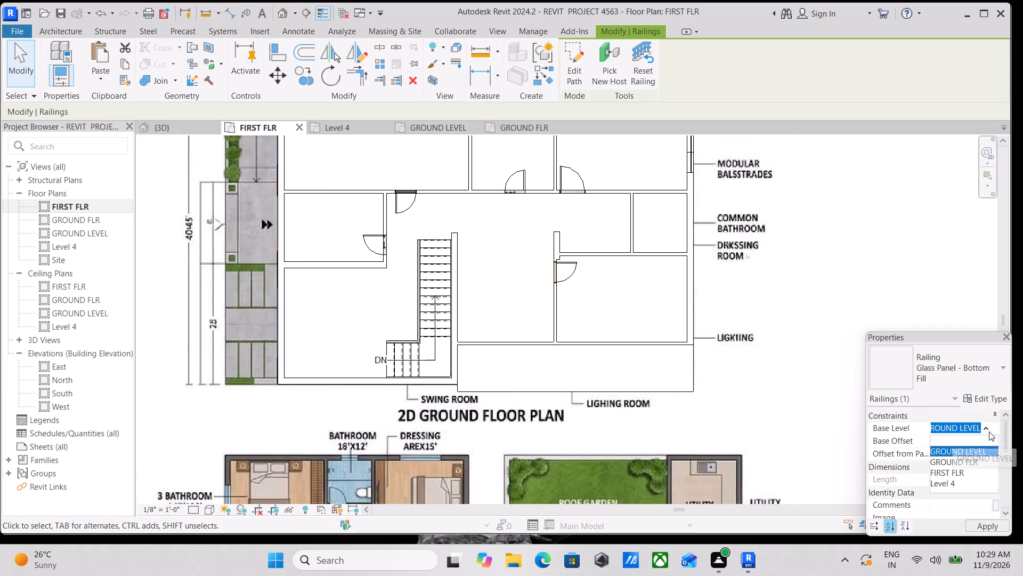
pyautogui.click(962, 474)
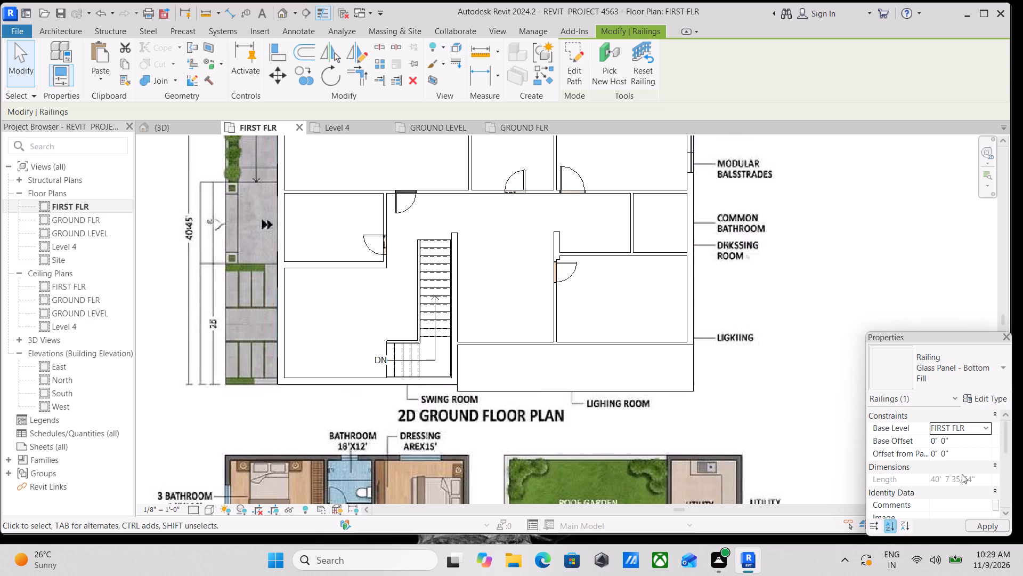
pyautogui.scroll(-3, 618, 383)
pyautogui.scroll(3, 691, 403)
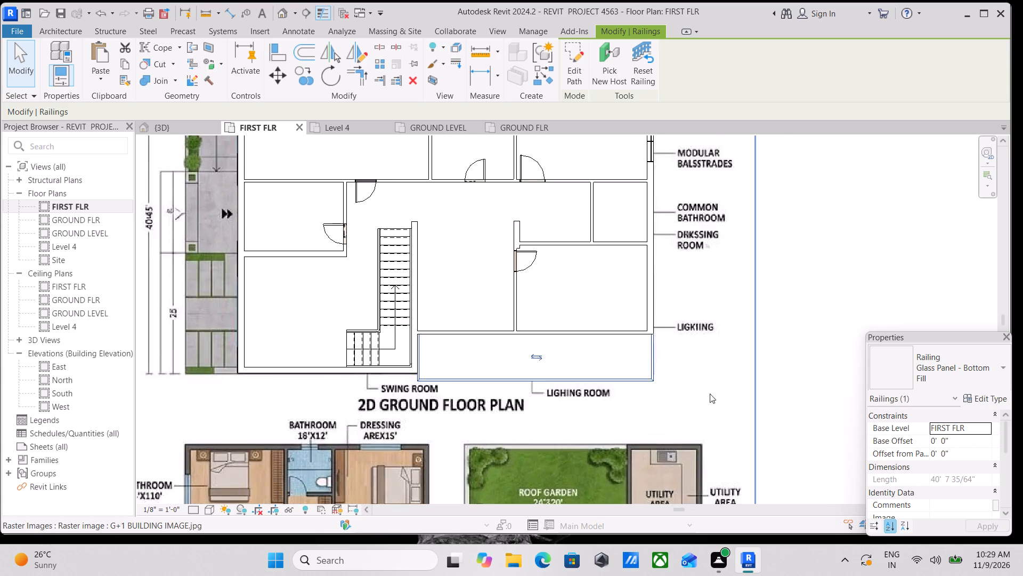
pyautogui.scroll(3, 720, 388)
pyautogui.scroll(3, 580, 378)
pyautogui.moveTo(228, 373); pyautogui.dragTo(501, 403, button='middle')
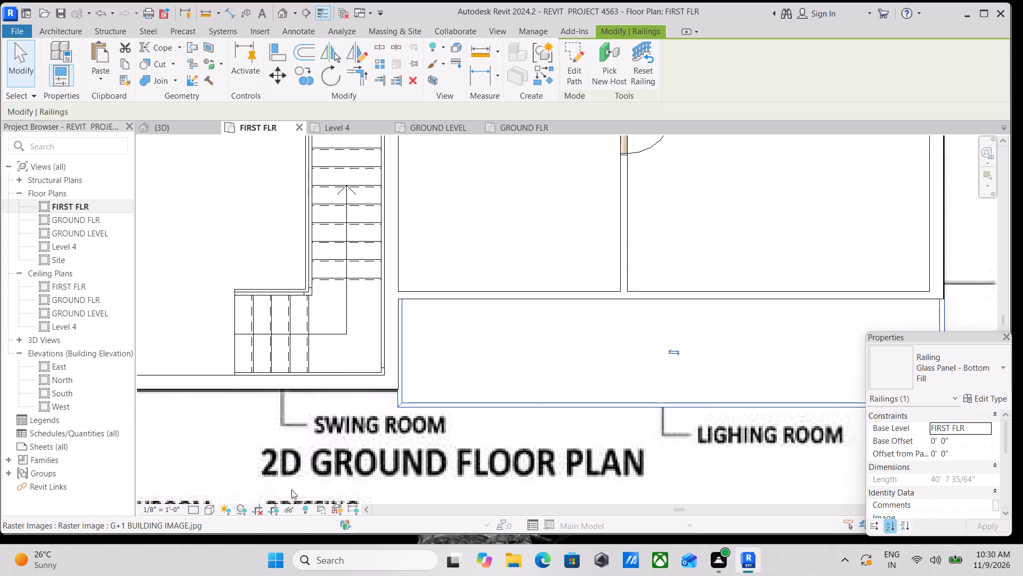
pyautogui.moveTo(468, 394); pyautogui.dragTo(461, 413, button='middle')
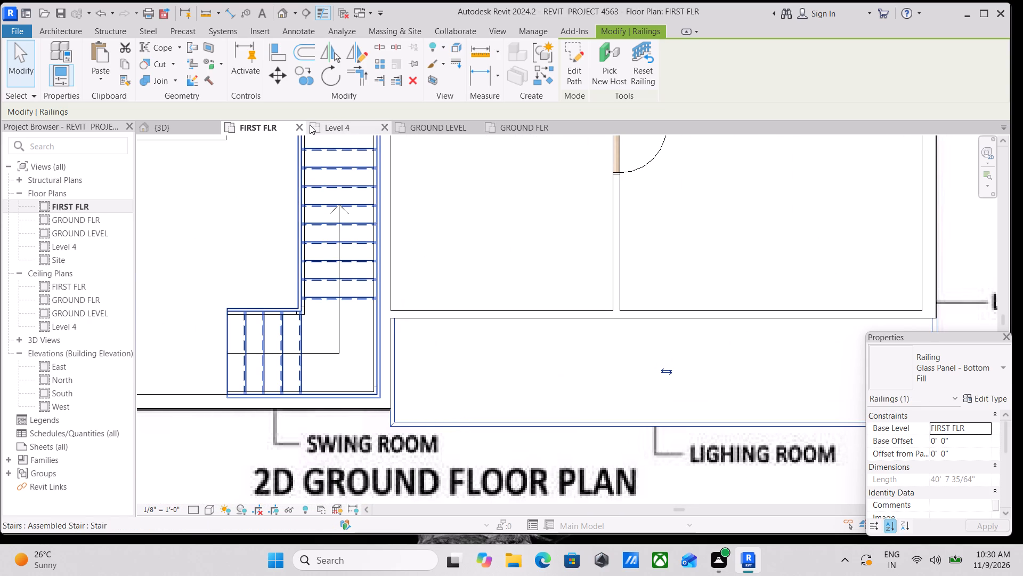
# Inspect the new balcony glass railing on the front of the house in the 3D view.
pyautogui.click(165, 127)
pyautogui.scroll(3, 496, 366)
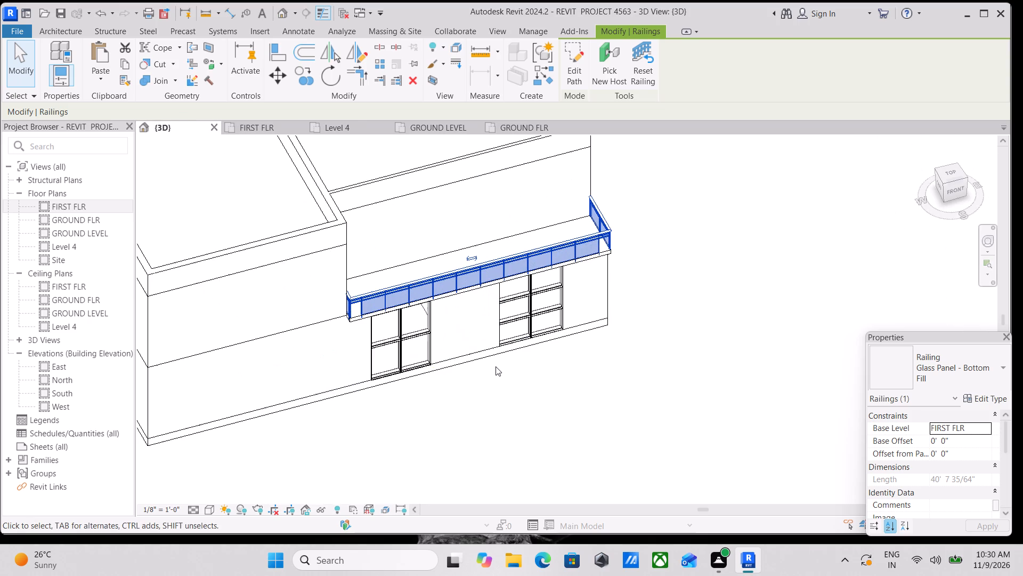
pyautogui.press('Escape')
pyautogui.scroll(-5, 496, 366)
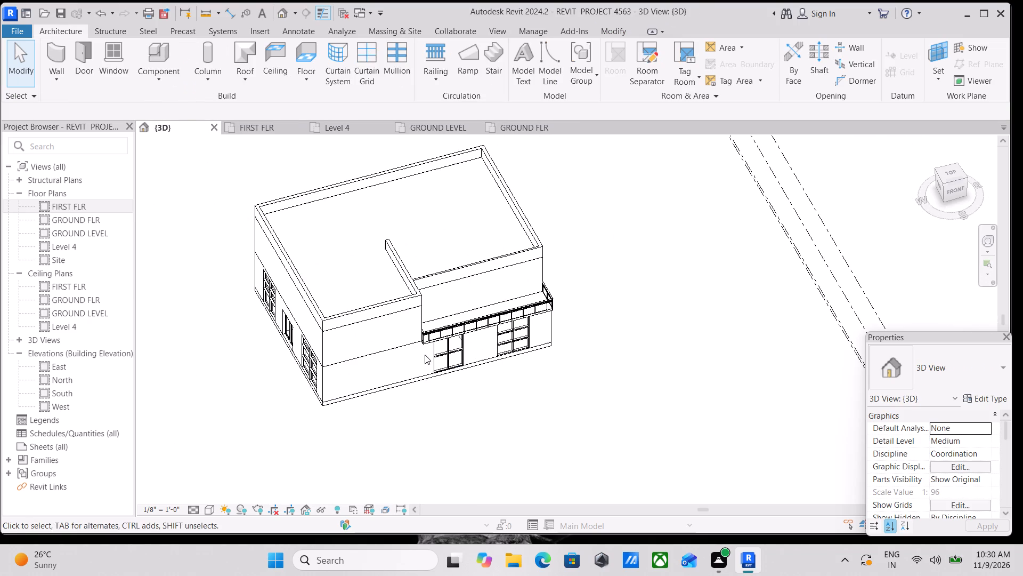
pyautogui.keyDown('shift'); pyautogui.moveTo(425, 345); pyautogui.dragTo(374, 142, button='middle'); pyautogui.keyUp('shift')
pyautogui.keyDown('shift'); pyautogui.moveTo(356, 275); pyautogui.dragTo(402, 302, button='middle'); pyautogui.keyUp('shift')
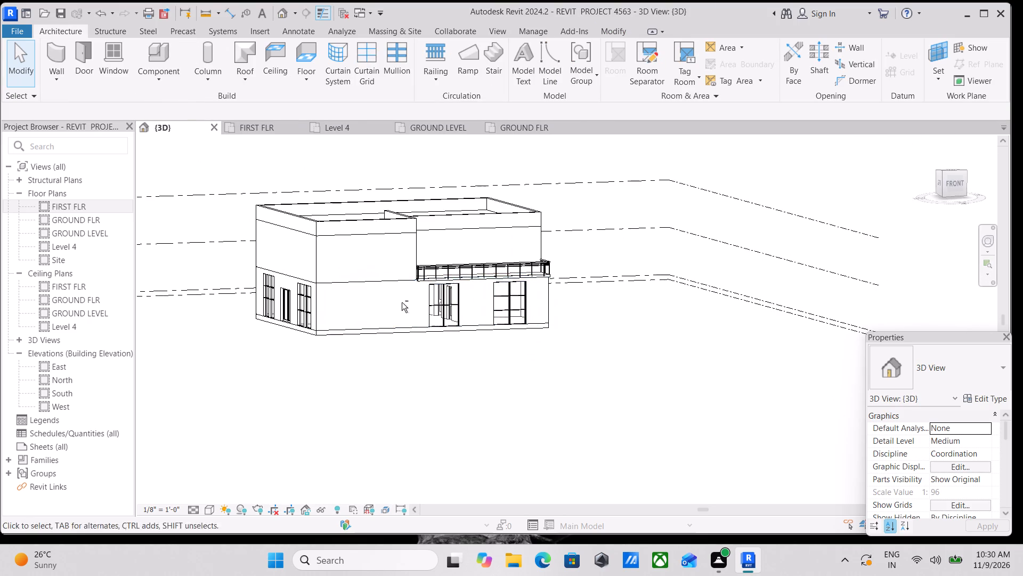
pyautogui.keyDown('shift'); pyautogui.moveTo(437, 280); pyautogui.dragTo(372, 261, button='middle'); pyautogui.keyUp('shift')
pyautogui.keyDown('shift'); pyautogui.moveTo(351, 287); pyautogui.dragTo(392, 303, button='middle'); pyautogui.keyUp('shift')
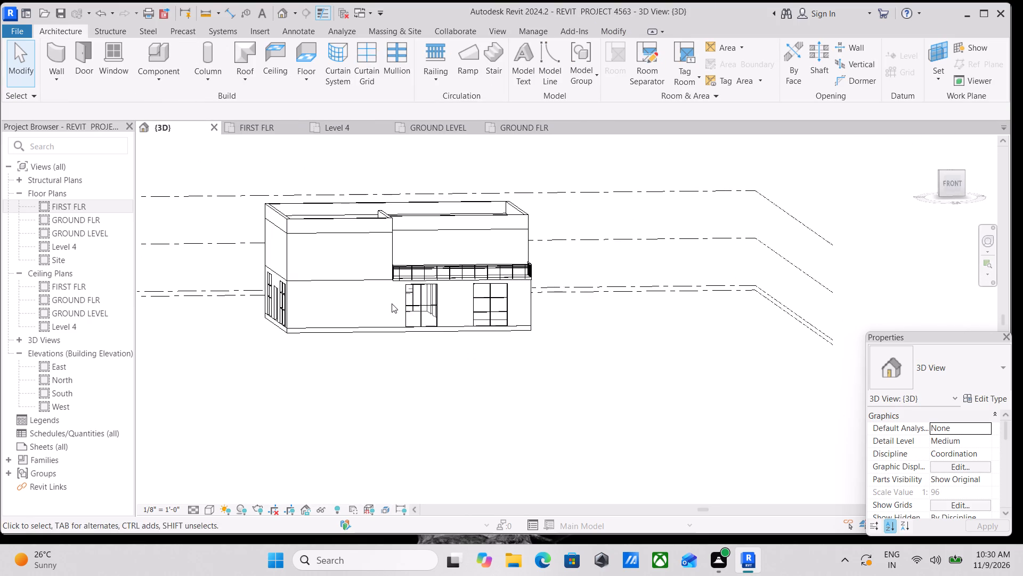
pyautogui.scroll(2, 467, 334)
pyautogui.keyDown('shift'); pyautogui.moveTo(367, 342); pyautogui.dragTo(383, 362, button='middle'); pyautogui.keyUp('shift')
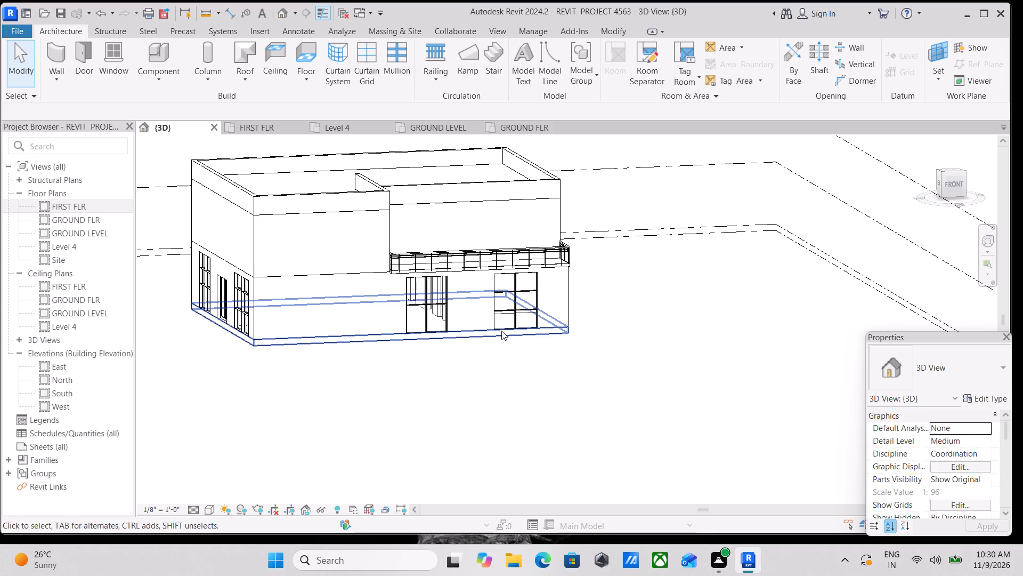
pyautogui.scroll(-3, 505, 331)
pyautogui.scroll(-3, 555, 150)
pyautogui.moveTo(582, 253); pyautogui.dragTo(584, 343, button='middle')
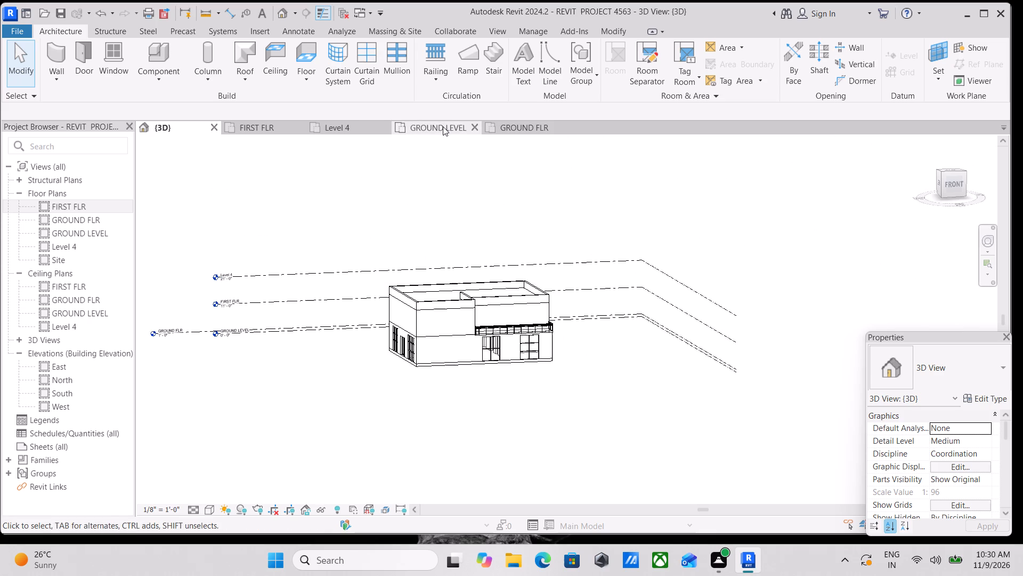
# Examine the reference mansion rendering and ground floor plan image in the GROUND LEVEL plan for the front facade layout.
pyautogui.click(443, 126)
pyautogui.scroll(-3, 414, 341)
pyautogui.moveTo(413, 343); pyautogui.dragTo(425, 447, button='middle')
pyautogui.moveTo(399, 319); pyautogui.dragTo(414, 389, button='middle')
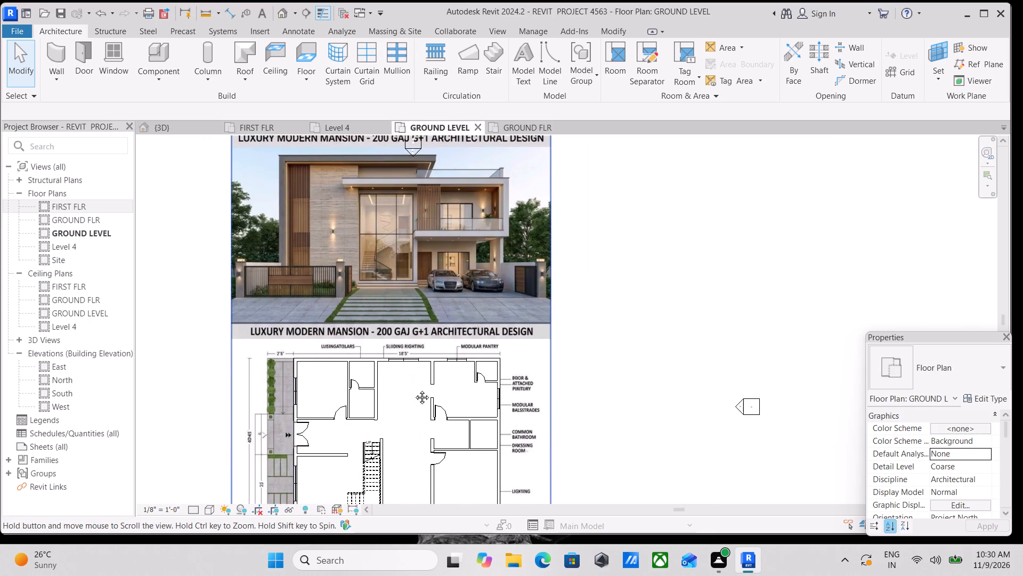
pyautogui.moveTo(414, 389); pyautogui.dragTo(426, 428, button='middle')
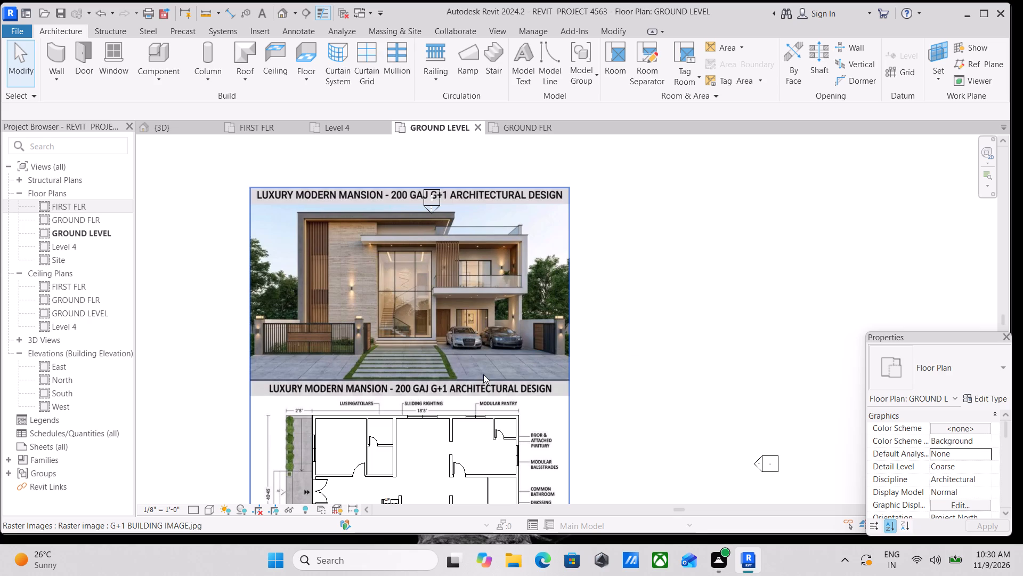
pyautogui.scroll(3, 485, 377)
pyautogui.scroll(-2, 371, 319)
pyautogui.moveTo(371, 319); pyautogui.dragTo(408, 354, button='middle')
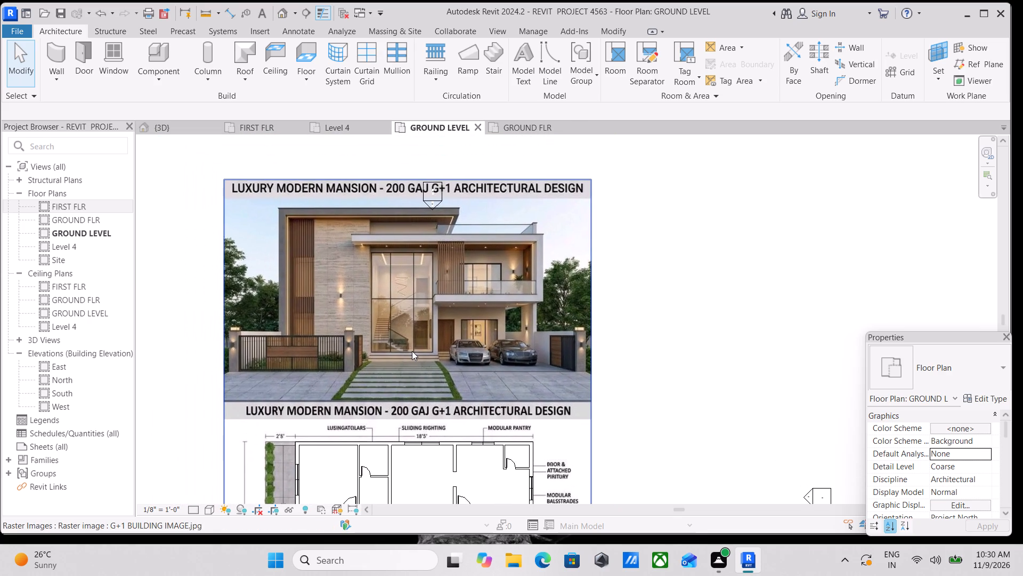
pyautogui.scroll(-2, 416, 349)
pyautogui.moveTo(449, 371); pyautogui.dragTo(466, 327, button='middle')
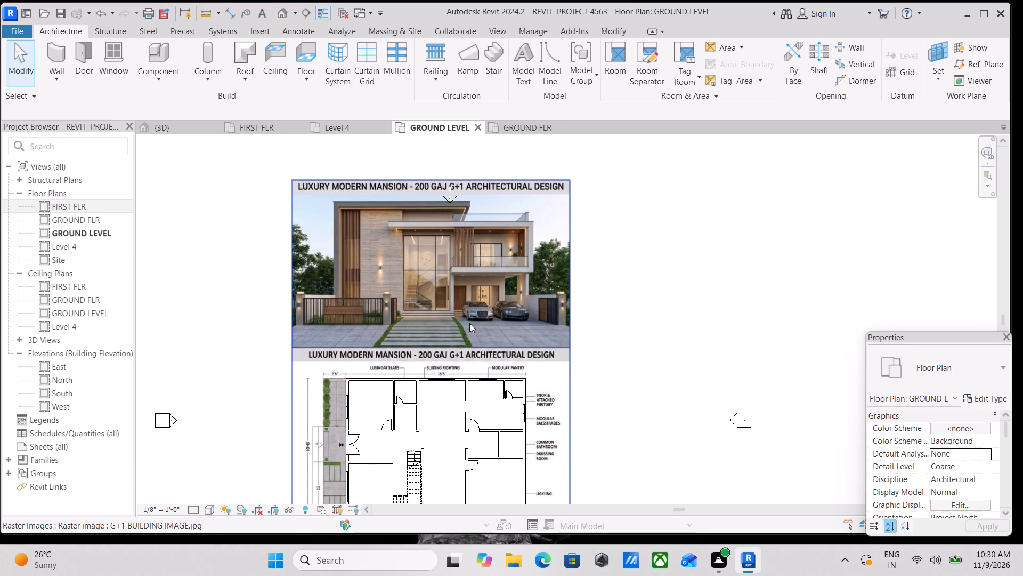
pyautogui.moveTo(502, 362); pyautogui.dragTo(514, 332, button='middle')
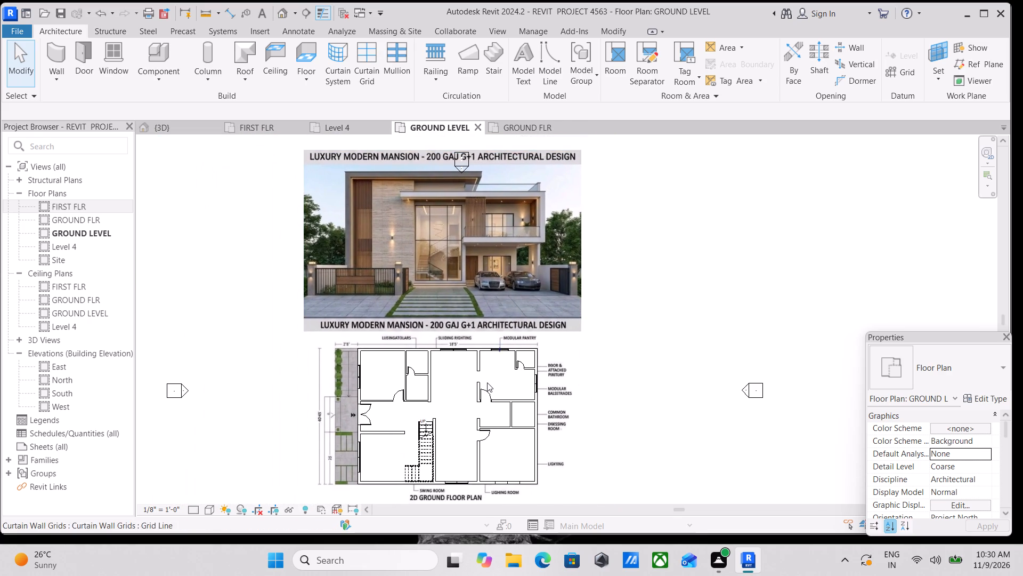
pyautogui.scroll(2, 487, 382)
pyautogui.moveTo(487, 382); pyautogui.dragTo(481, 394, button='middle')
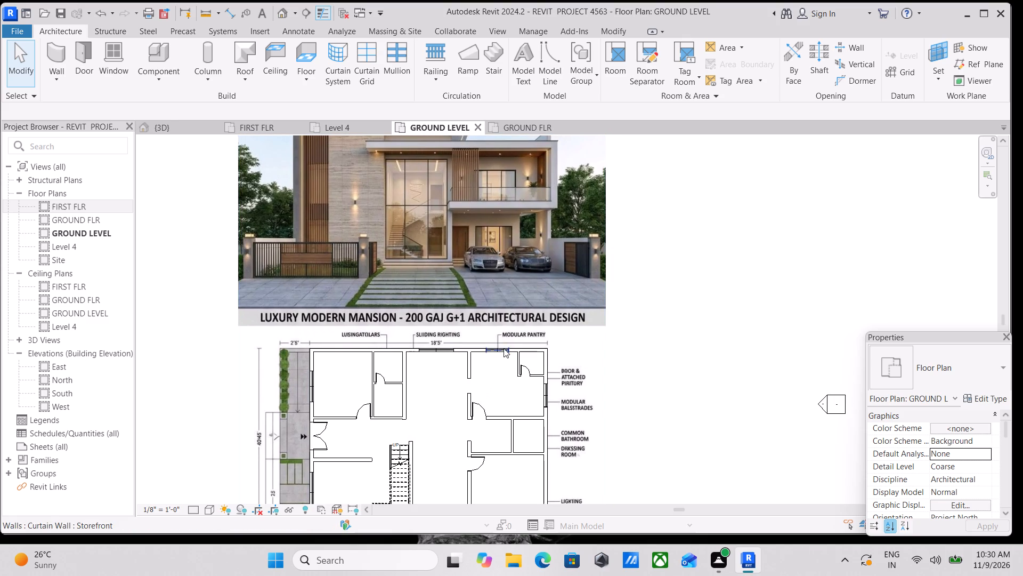
pyautogui.scroll(-2, 504, 348)
pyautogui.moveTo(504, 348); pyautogui.dragTo(433, 370, button='middle')
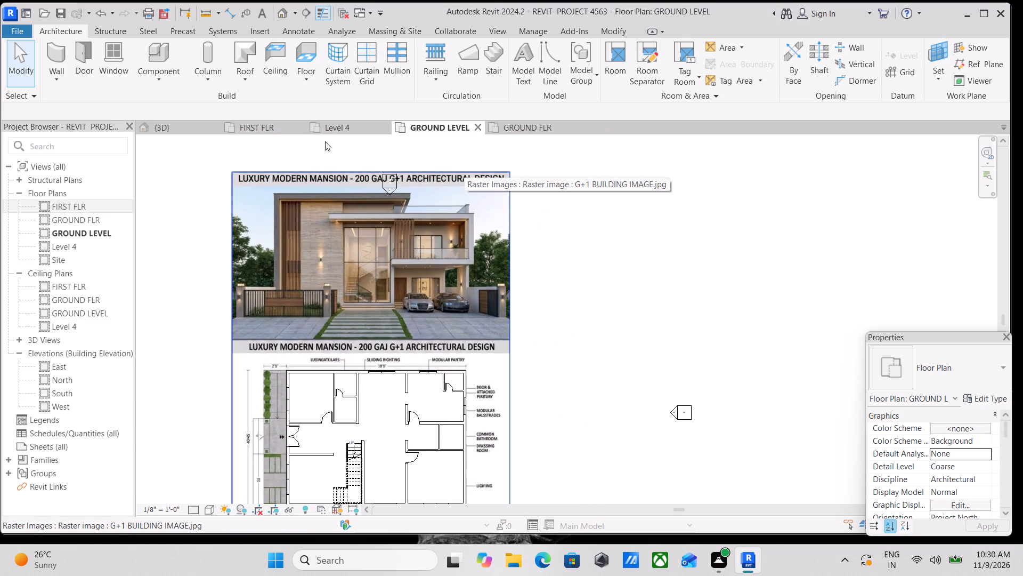
# In the 3D view, place a 4' x 7' DOUBLE DOOR GLASS near the middle of the first-floor wall behind the balcony.
pyautogui.click(167, 128)
pyautogui.scroll(2, 593, 374)
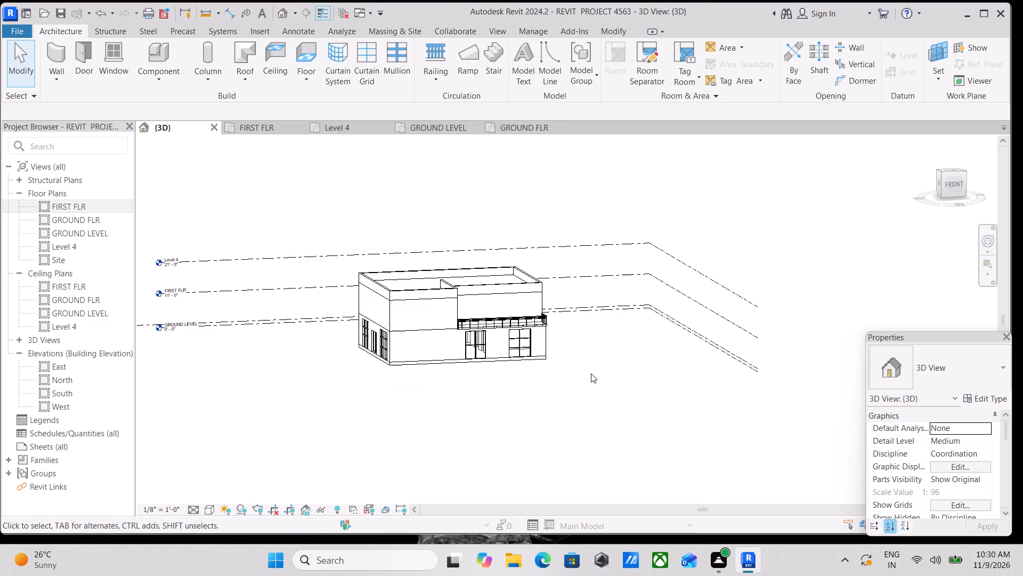
pyautogui.scroll(3, 488, 307)
pyautogui.moveTo(483, 307); pyautogui.dragTo(484, 342, button='middle')
pyautogui.scroll(2, 461, 327)
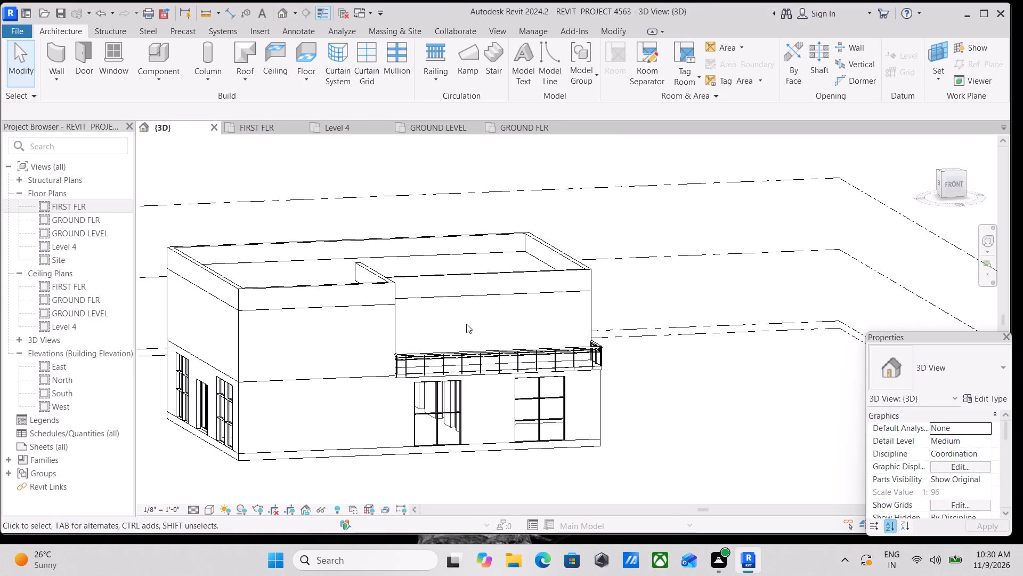
pyautogui.keyDown('shift'); pyautogui.moveTo(483, 323); pyautogui.dragTo(444, 323, button='middle'); pyautogui.keyUp('shift')
pyautogui.moveTo(428, 355); pyautogui.dragTo(472, 373, button='middle')
pyautogui.press('d')
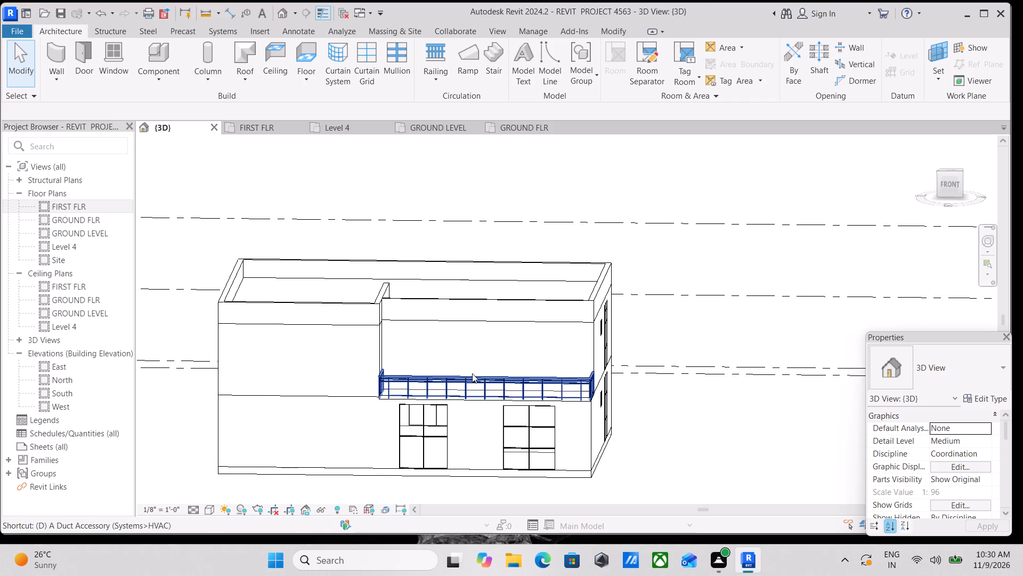
pyautogui.press('r')
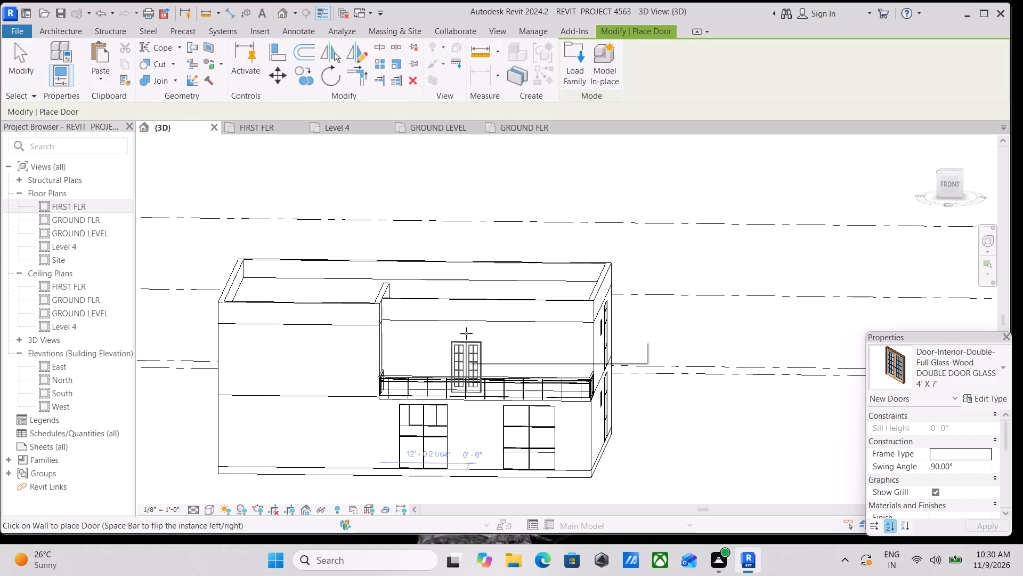
pyautogui.click(468, 334)
pyautogui.moveTo(470, 377); pyautogui.dragTo(495, 369, button='middle')
pyautogui.press('Escape')
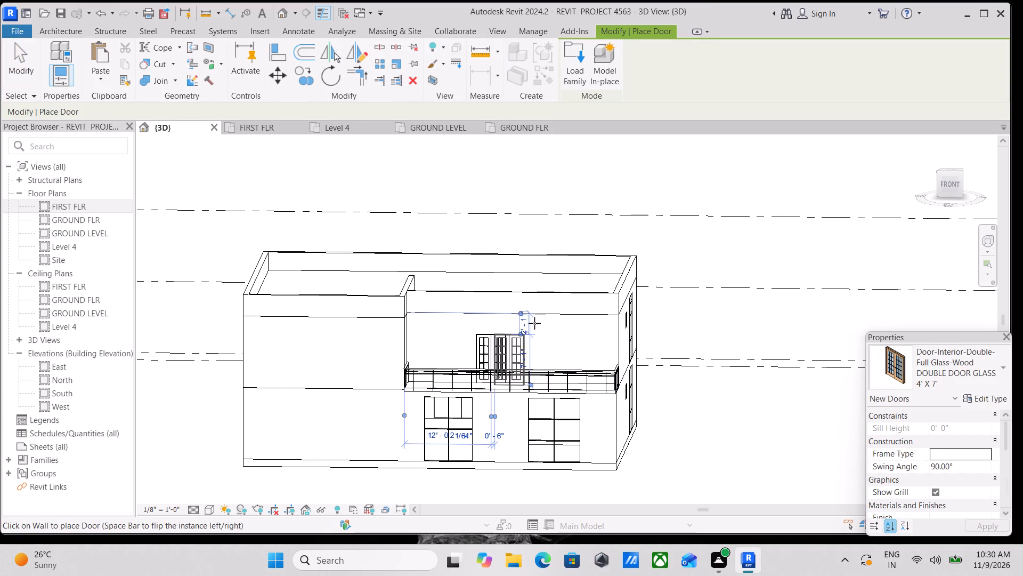
pyautogui.press('Escape')
# Place two Window-Casement-Double 34" x 36" windows in the first-floor balcony wall, one on each side of the double door.
pyautogui.moveTo(505, 345); pyautogui.dragTo(519, 372, button='middle')
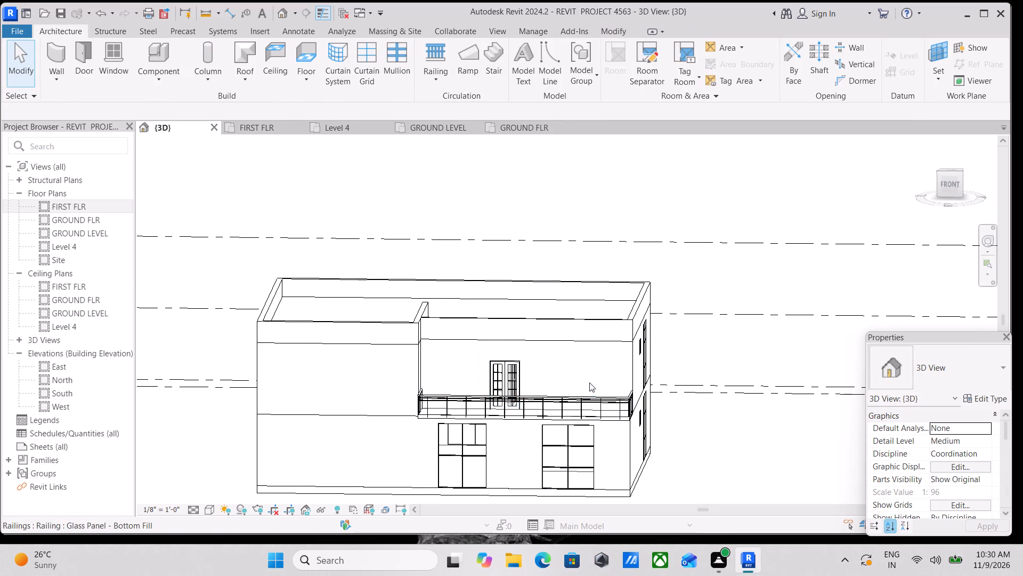
pyautogui.keyDown('shift'); pyautogui.moveTo(554, 401); pyautogui.dragTo(594, 412, button='middle'); pyautogui.keyUp('shift')
pyautogui.moveTo(594, 412); pyautogui.dragTo(538, 450, button='middle')
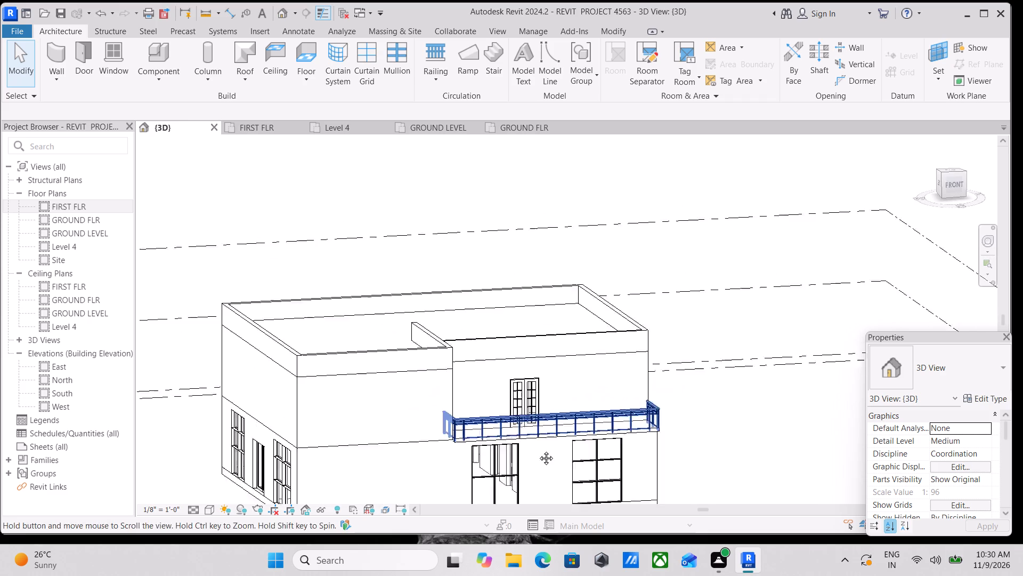
pyautogui.moveTo(538, 450); pyautogui.dragTo(527, 459, button='middle')
pyautogui.write('WN')
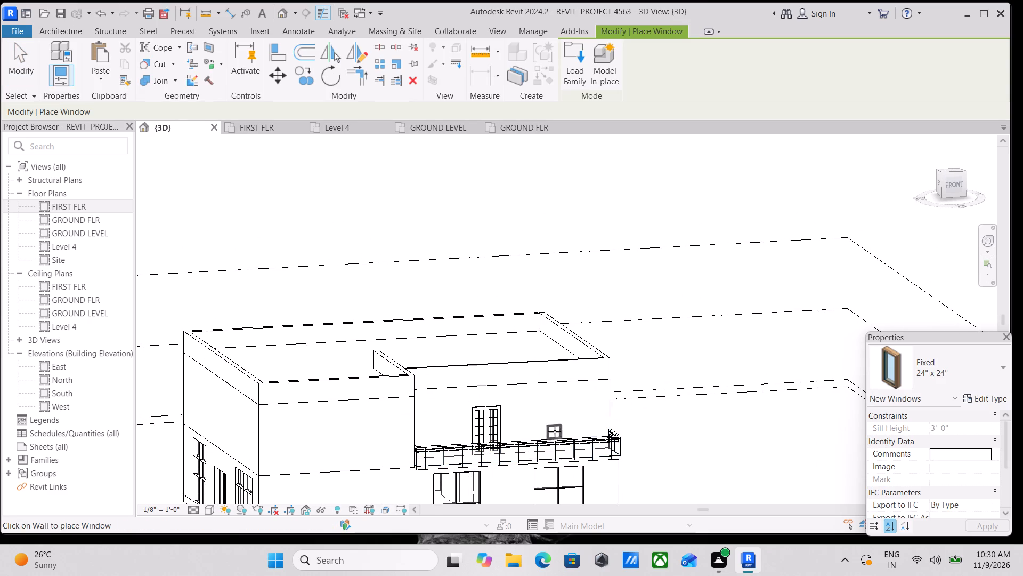
pyautogui.scroll(1, 581, 387)
pyautogui.click(934, 364)
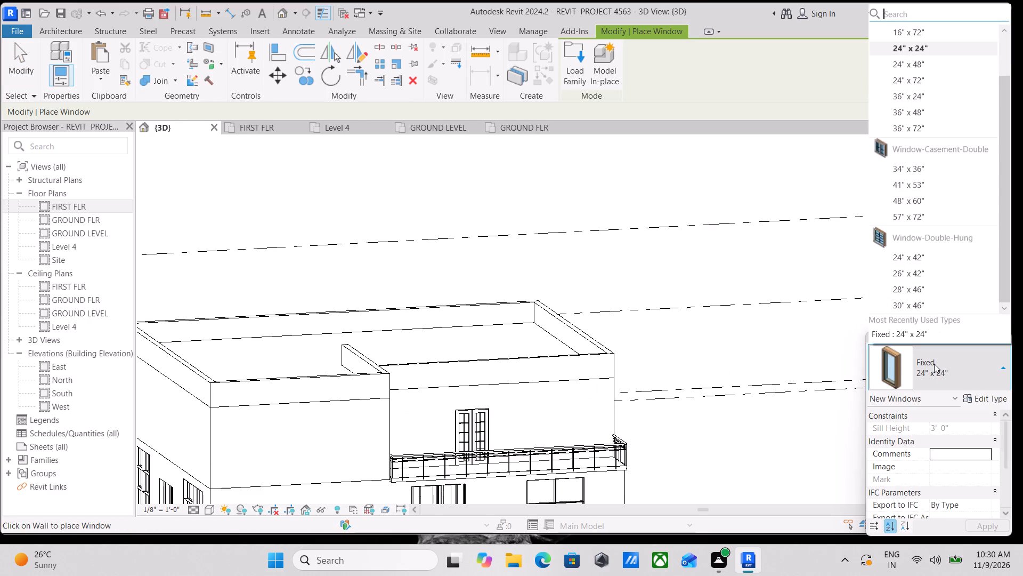
pyautogui.scroll(1, 910, 77)
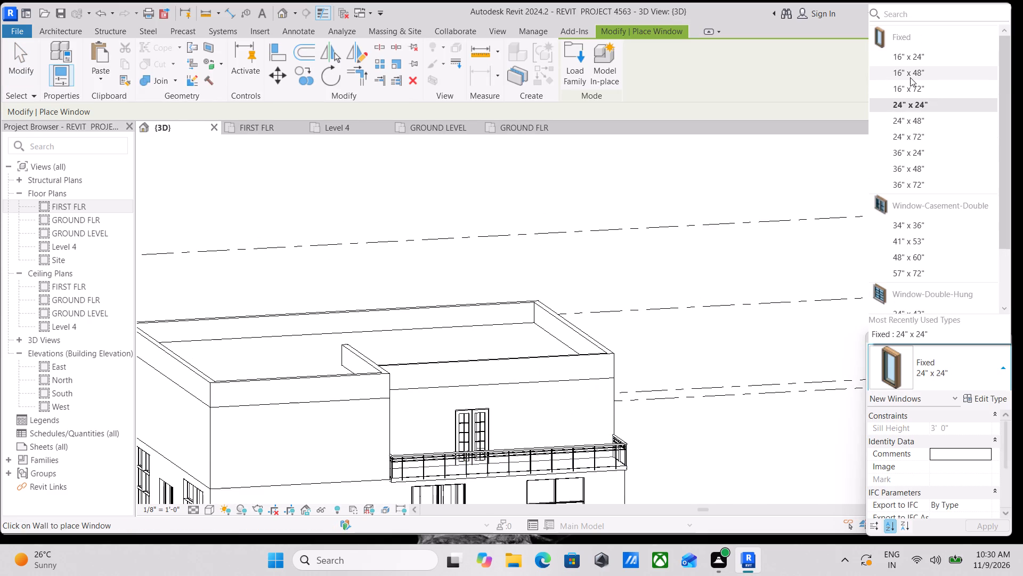
pyautogui.scroll(1, 910, 77)
pyautogui.click(941, 223)
pyautogui.scroll(4, 518, 407)
pyautogui.click(540, 405)
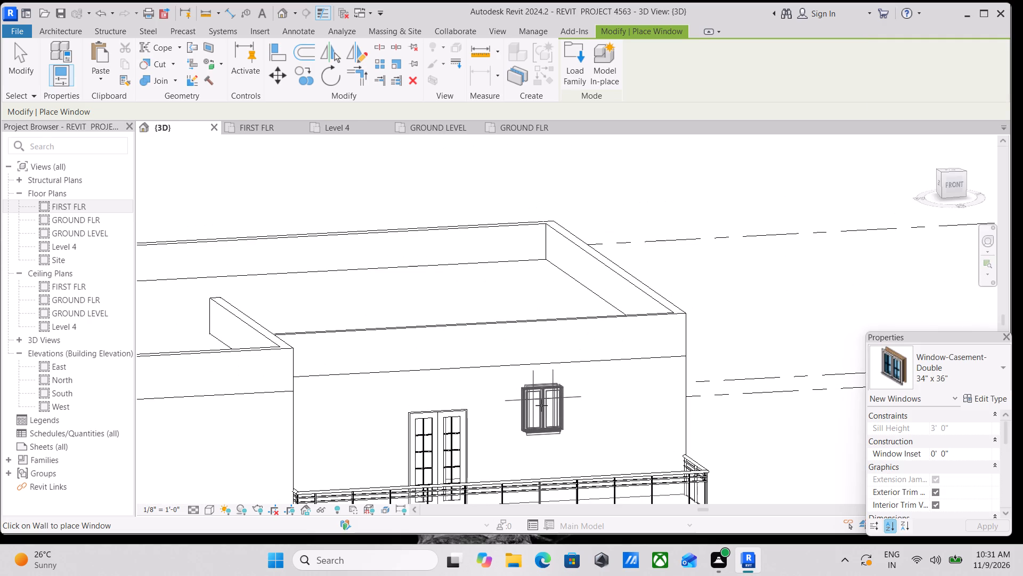
pyautogui.click(332, 412)
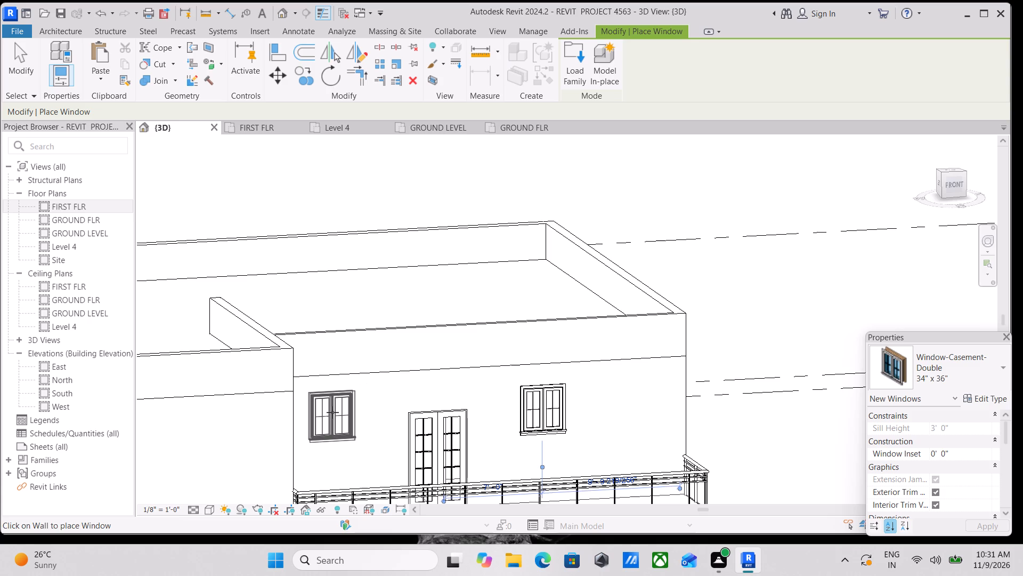
pyautogui.scroll(-2, 385, 385)
pyautogui.scroll(-3, 436, 325)
pyautogui.press('Escape')
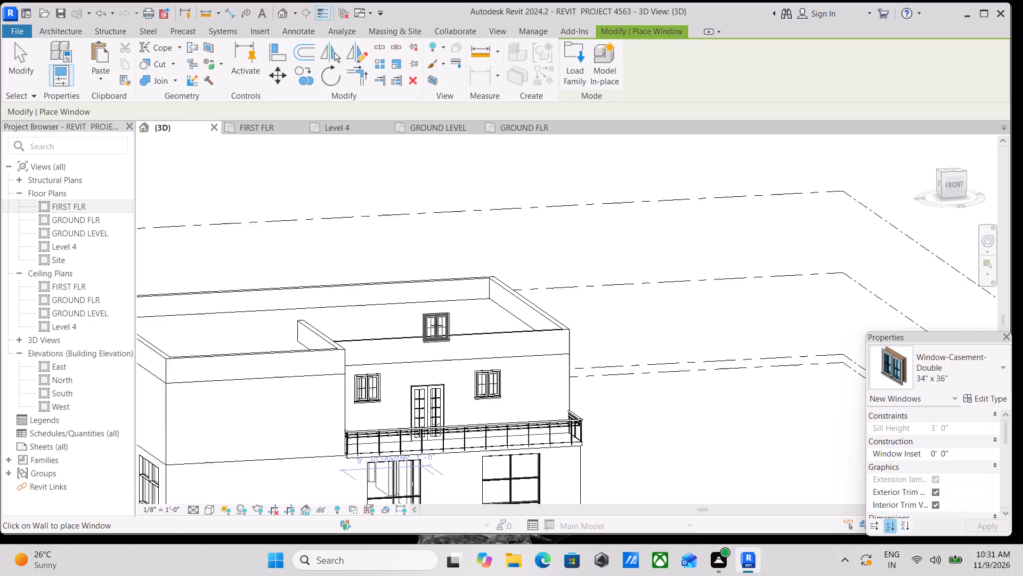
pyautogui.press('Escape')
# Examine the front facade with its balcony openings and the adjoining side and roof of the house in 3D.
pyautogui.scroll(-4, 403, 340)
pyautogui.scroll(1, 397, 372)
pyautogui.scroll(-2, 403, 405)
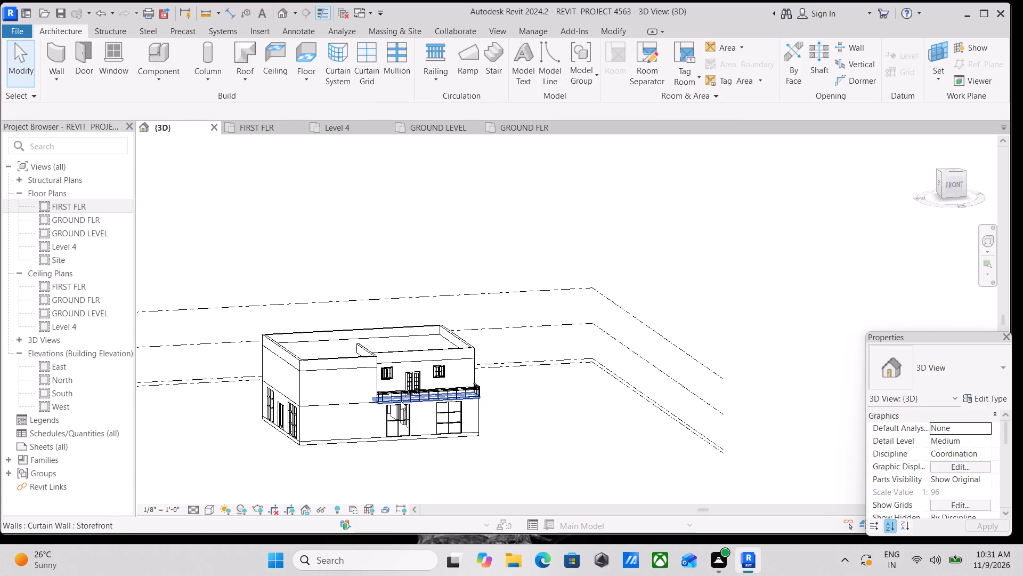
pyautogui.keyDown('shift'); pyautogui.moveTo(401, 401); pyautogui.dragTo(347, 372, button='middle'); pyautogui.keyUp('shift')
pyautogui.keyDown('shift'); pyautogui.scroll(3, 347, 375); pyautogui.keyUp('shift')
pyautogui.moveTo(293, 401); pyautogui.dragTo(311, 398, button='middle')
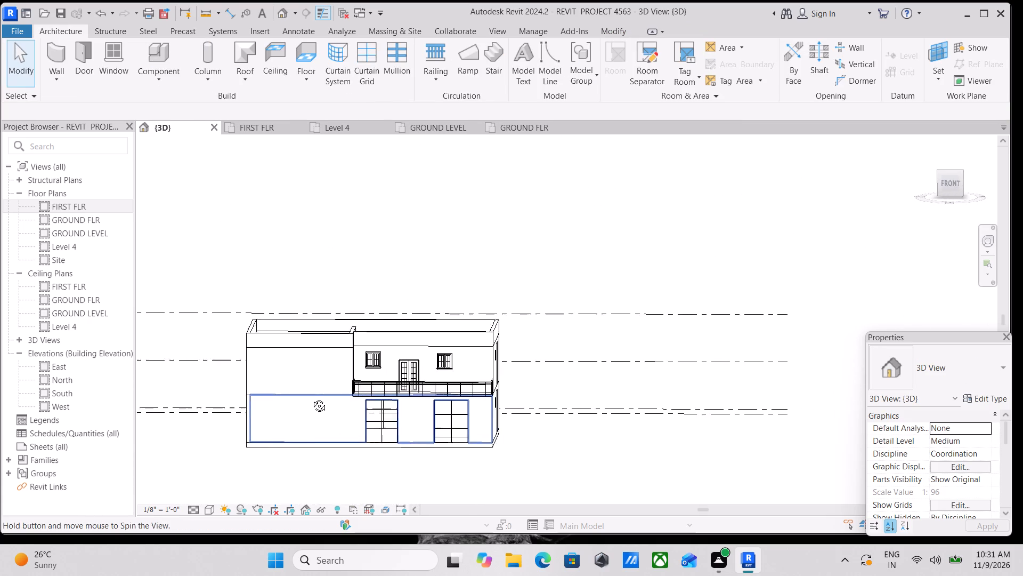
pyautogui.moveTo(311, 398); pyautogui.dragTo(323, 393, button='middle')
pyautogui.scroll(5, 323, 393)
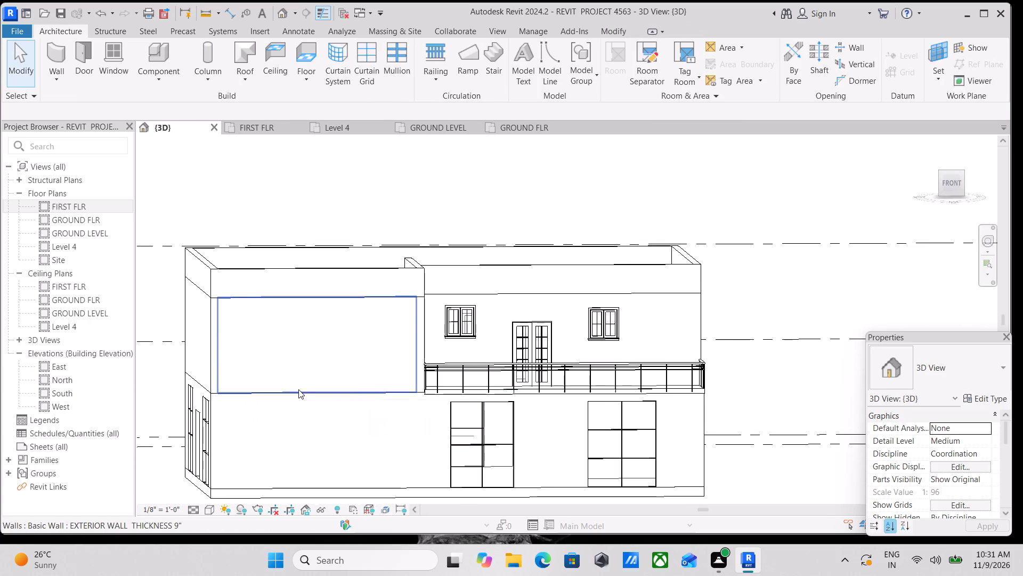
pyautogui.scroll(-10, 307, 383)
pyautogui.moveTo(308, 383); pyautogui.dragTo(323, 426, button='middle')
pyautogui.scroll(7, 323, 426)
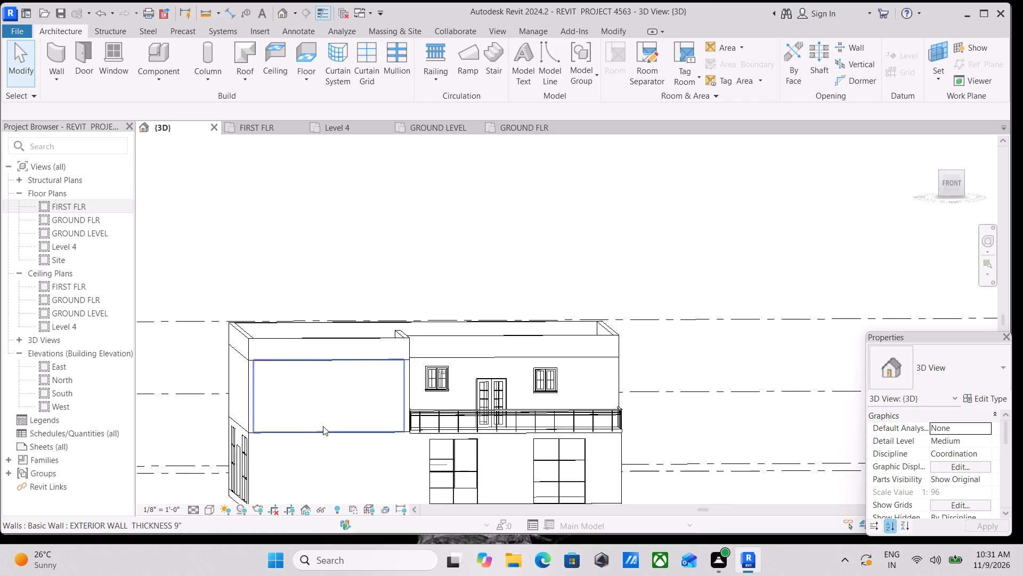
pyautogui.scroll(5, 323, 426)
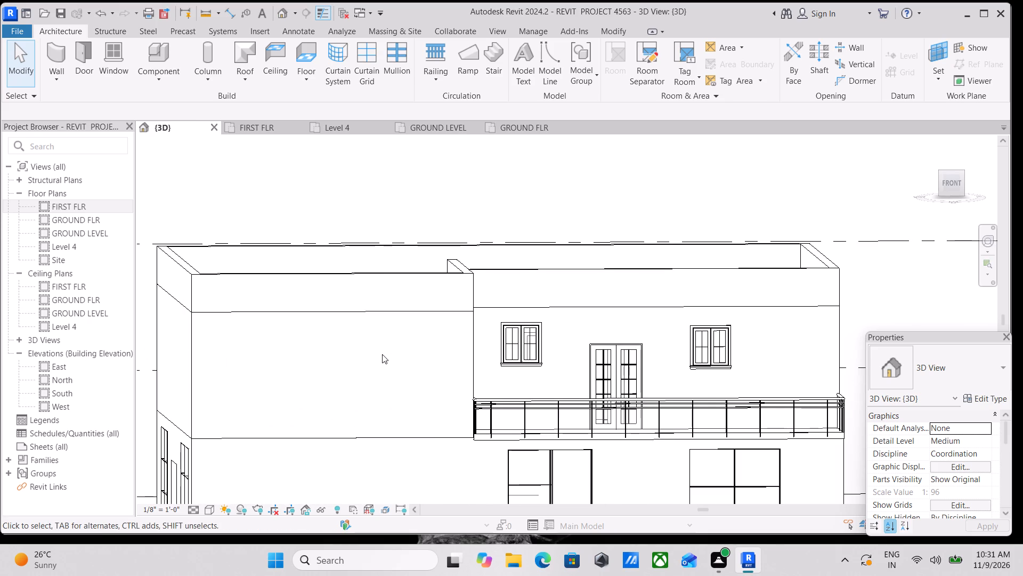
pyautogui.moveTo(385, 352); pyautogui.dragTo(518, 299, button='middle')
pyautogui.scroll(2, 518, 299)
pyautogui.scroll(-2, 750, 339)
pyautogui.moveTo(750, 339); pyautogui.dragTo(545, 307, button='middle')
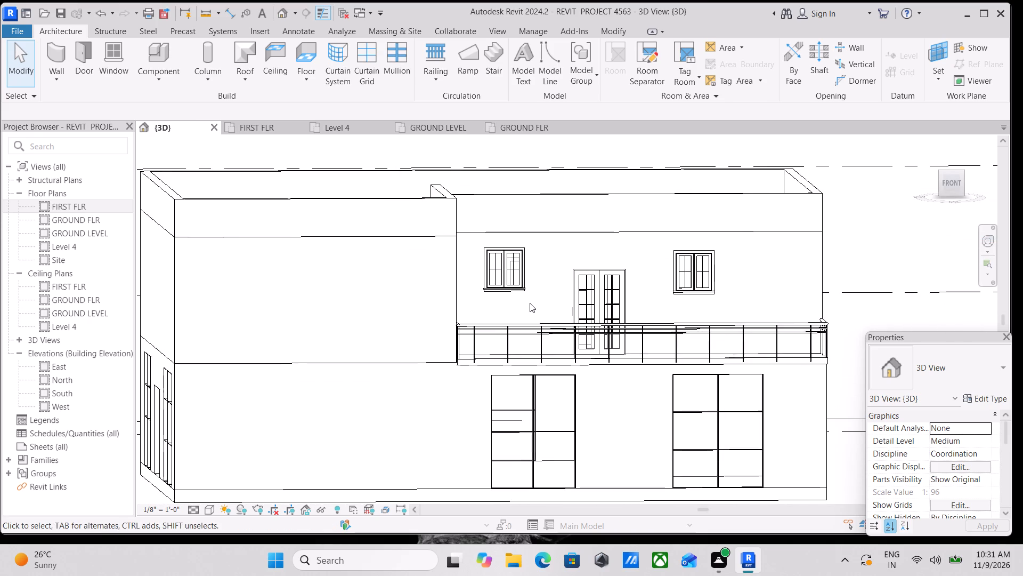
pyautogui.scroll(-2, 385, 276)
pyautogui.keyDown('shift'); pyautogui.moveTo(377, 276); pyautogui.dragTo(307, 294, button='middle'); pyautogui.keyUp('shift')
pyautogui.keyDown('shift'); pyautogui.scroll(2, 307, 294); pyautogui.keyUp('shift')
pyautogui.scroll(-3, 485, 321)
pyautogui.keyDown('shift'); pyautogui.moveTo(485, 321); pyautogui.dragTo(346, 462, button='middle'); pyautogui.keyUp('shift')
pyautogui.scroll(-3, 467, 429)
pyautogui.moveTo(467, 424); pyautogui.dragTo(453, 309, button='middle')
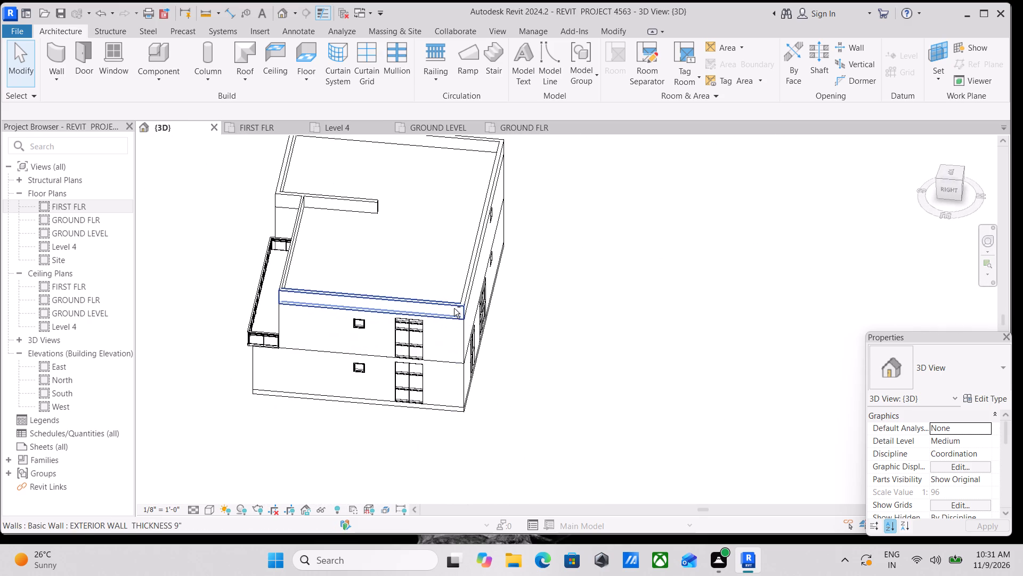
# Examine the house from its sides and front in 3D, finishing in the straight Front orientation of the facade.
pyautogui.keyDown('shift'); pyautogui.moveTo(450, 338); pyautogui.dragTo(289, 298, button='middle'); pyautogui.keyUp('shift')
pyautogui.keyDown('shift'); pyautogui.moveTo(289, 298); pyautogui.dragTo(151, 268, button='middle'); pyautogui.keyUp('shift')
pyautogui.keyDown('shift'); pyautogui.moveTo(614, 292); pyautogui.dragTo(573, 293, button='middle'); pyautogui.keyUp('shift')
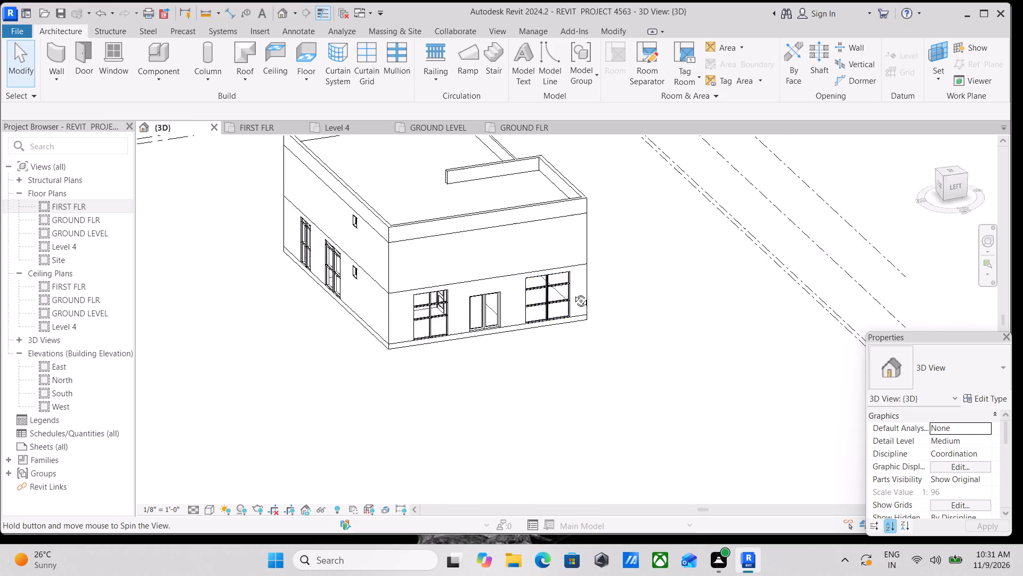
pyautogui.keyDown('shift'); pyautogui.moveTo(573, 293); pyautogui.dragTo(348, 292, button='middle'); pyautogui.keyUp('shift')
pyautogui.keyDown('shift'); pyautogui.scroll(2, 348, 292); pyautogui.keyUp('shift')
pyautogui.keyDown('shift'); pyautogui.moveTo(430, 296); pyautogui.dragTo(458, 271, button='middle'); pyautogui.keyUp('shift')
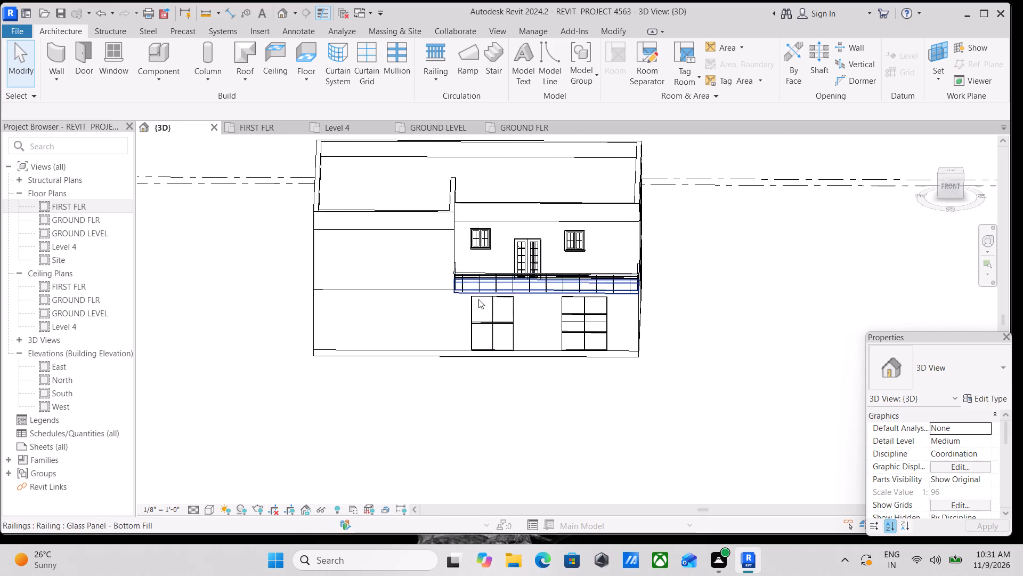
pyautogui.keyDown('shift'); pyautogui.moveTo(478, 299); pyautogui.dragTo(484, 260, button='middle'); pyautogui.keyUp('shift')
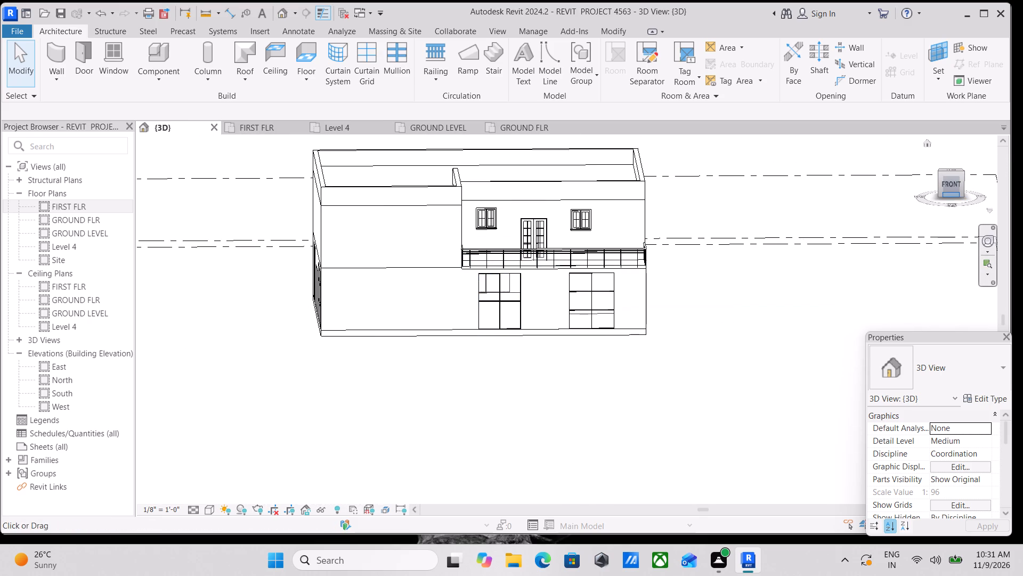
pyautogui.click(952, 191)
pyautogui.scroll(8, 569, 245)
pyautogui.scroll(1, 693, 258)
pyautogui.moveTo(693, 258); pyautogui.dragTo(643, 300, button='middle')
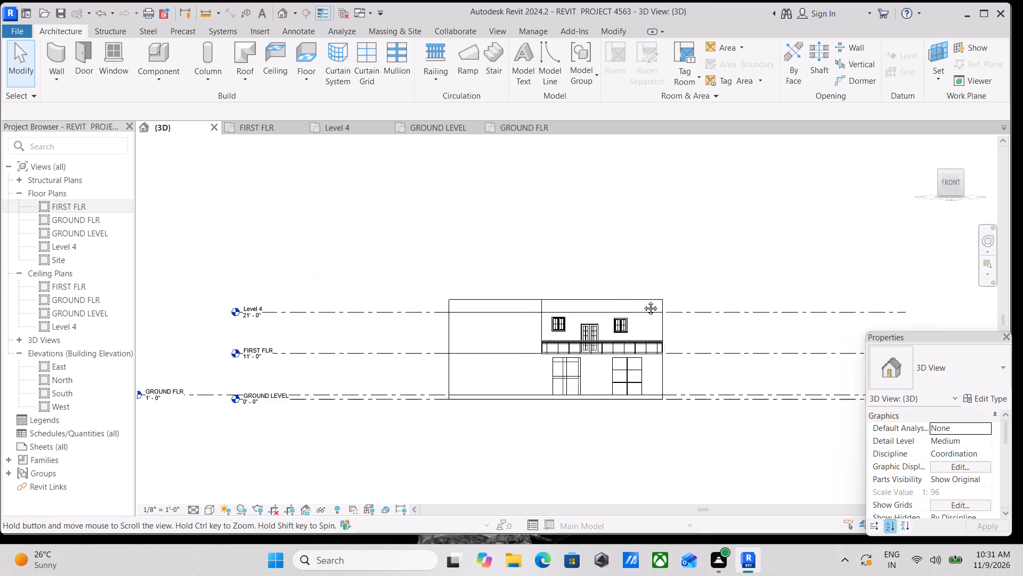
pyautogui.moveTo(643, 300); pyautogui.dragTo(639, 302, button='middle')
pyautogui.scroll(4, 626, 356)
pyautogui.moveTo(616, 364); pyautogui.dragTo(706, 265, button='middle')
pyautogui.scroll(1, 616, 364)
pyautogui.moveTo(631, 247); pyautogui.dragTo(615, 287, button='middle')
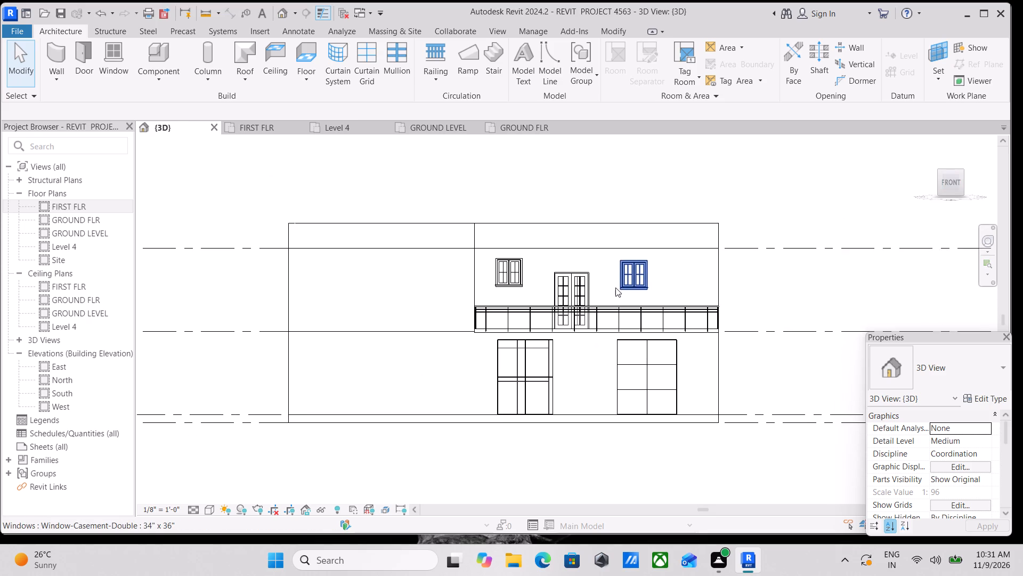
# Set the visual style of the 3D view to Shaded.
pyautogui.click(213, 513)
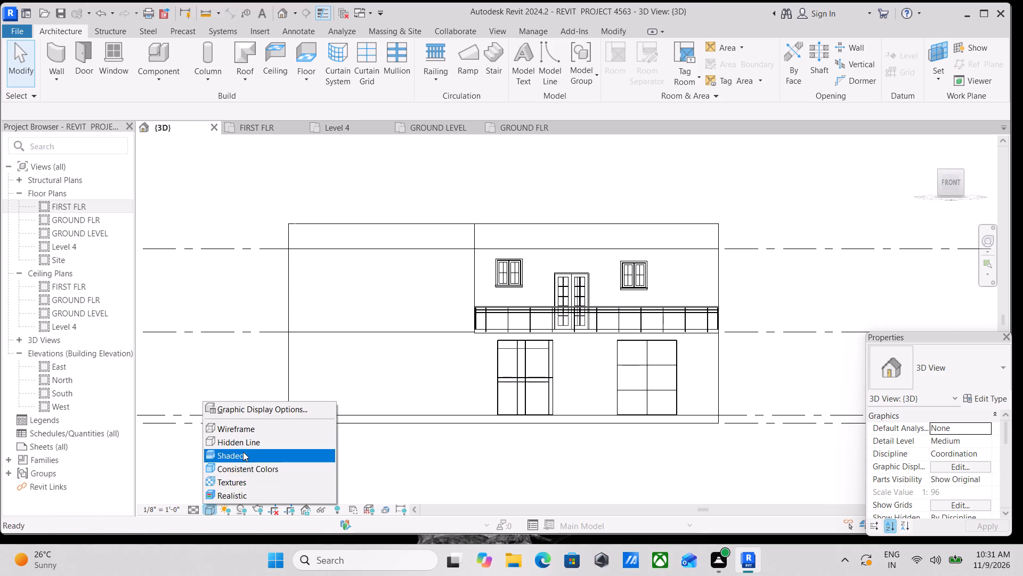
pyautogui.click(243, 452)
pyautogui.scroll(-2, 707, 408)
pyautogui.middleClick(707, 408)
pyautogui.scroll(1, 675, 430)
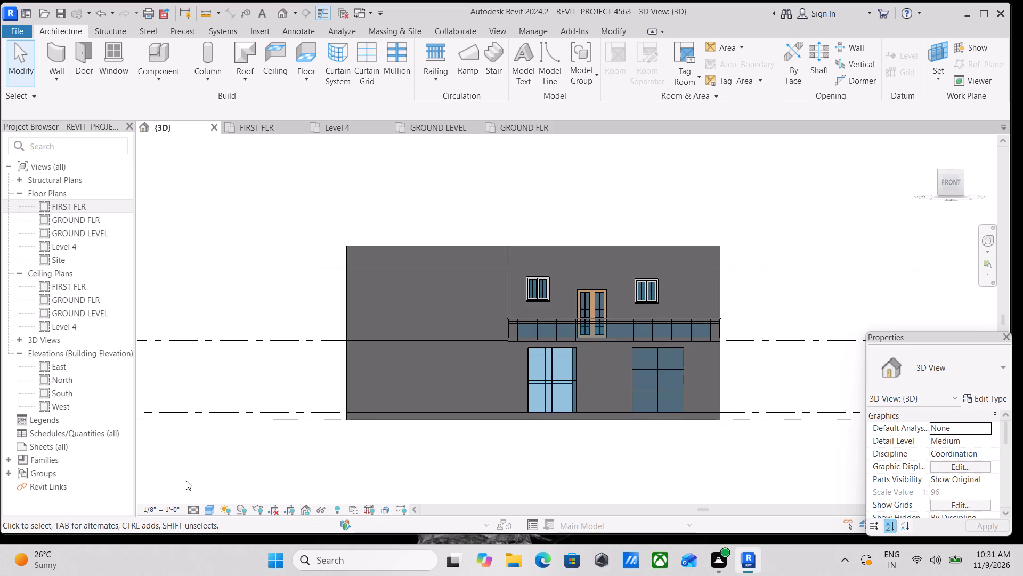
# Set the visual style of the 3D view to Realistic.
pyautogui.click(202, 507)
pyautogui.click(226, 495)
pyautogui.scroll(2, 636, 350)
pyautogui.scroll(-1, 636, 350)
pyautogui.moveTo(649, 345); pyautogui.dragTo(695, 335, button='middle')
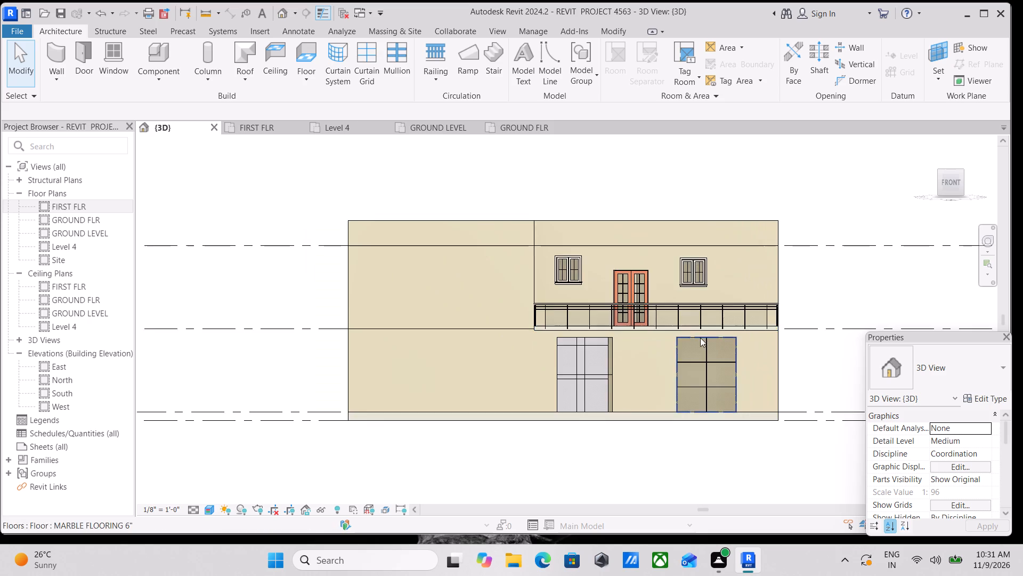
pyautogui.scroll(-3, 701, 339)
pyautogui.moveTo(702, 342); pyautogui.dragTo(664, 360, button='middle')
pyautogui.scroll(2, 655, 410)
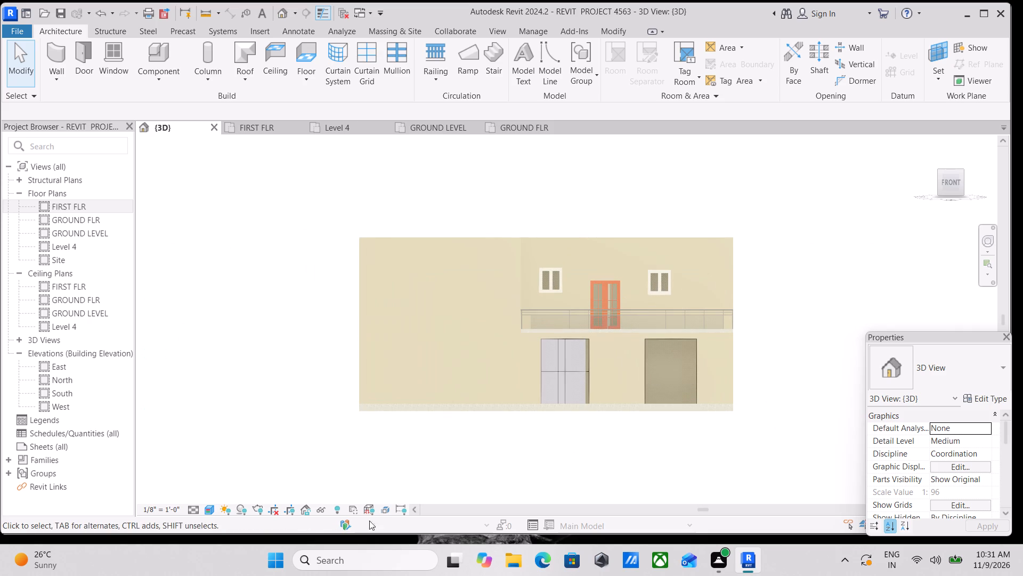
# In the 3D view's Graphic Display Options, set the background to Sky and apply it.
pyautogui.click(211, 510)
pyautogui.click(257, 407)
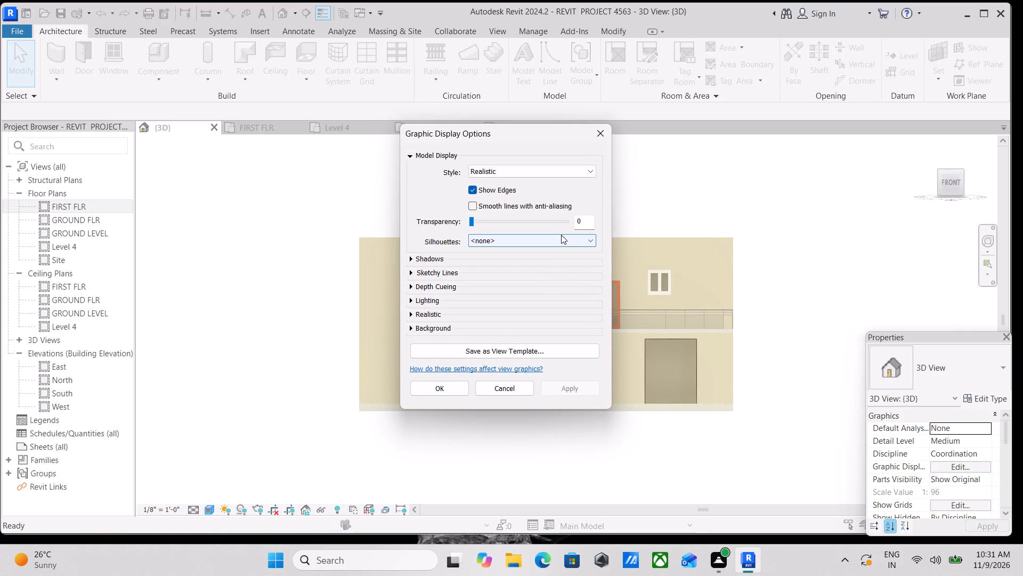
pyautogui.click(412, 284)
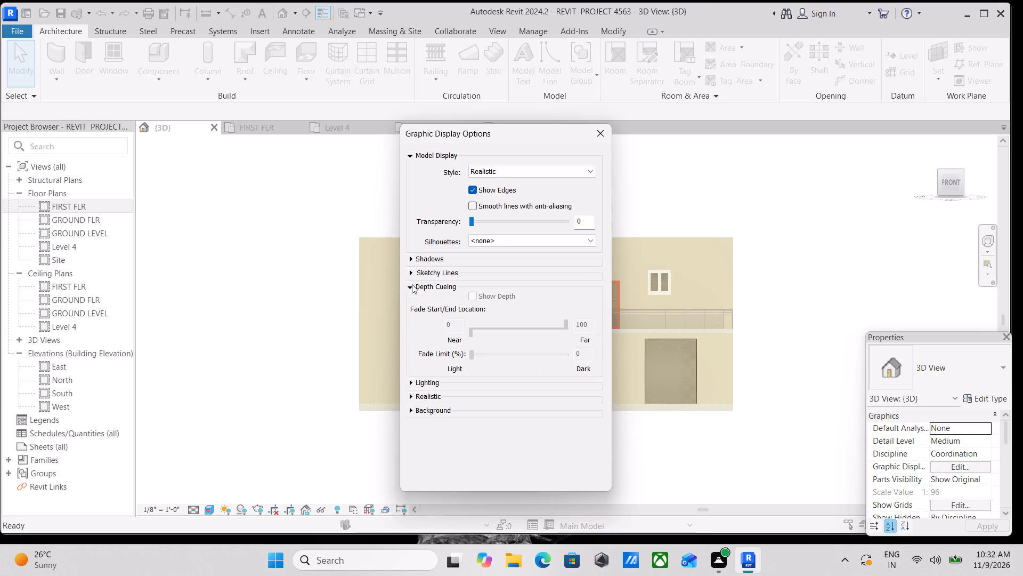
pyautogui.click(412, 284)
pyautogui.click(408, 268)
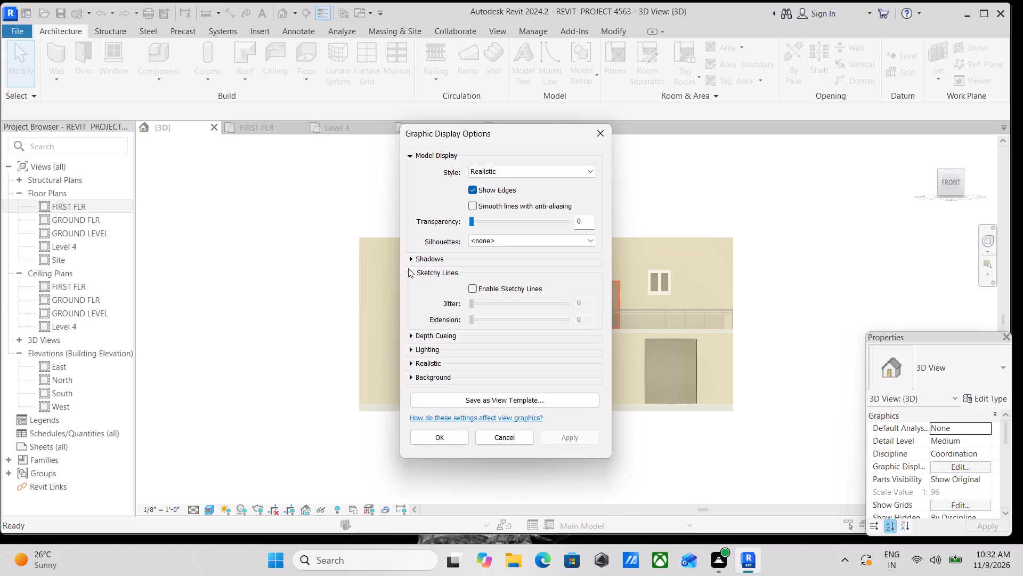
pyautogui.click(408, 268)
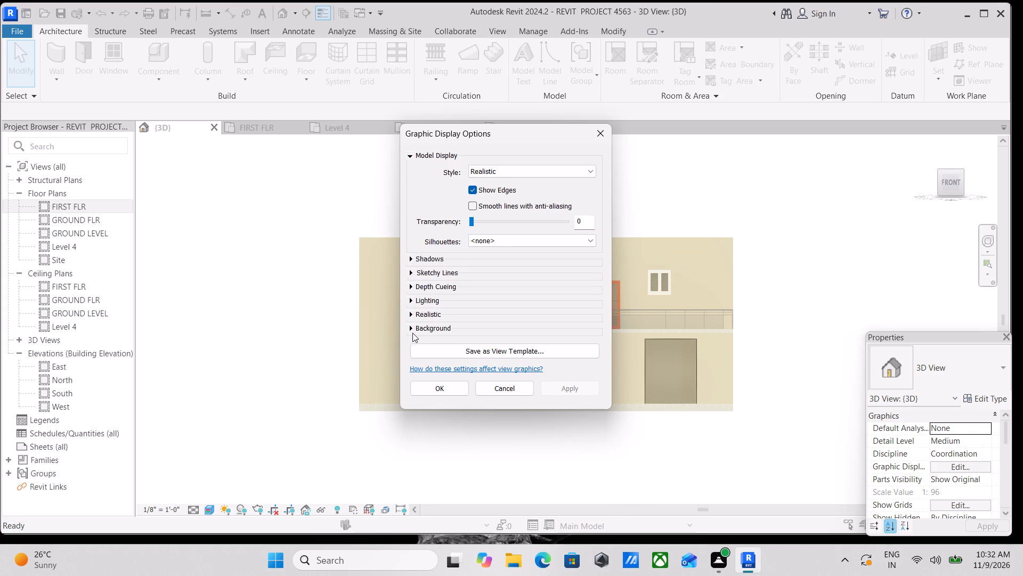
pyautogui.click(412, 328)
pyautogui.click(519, 349)
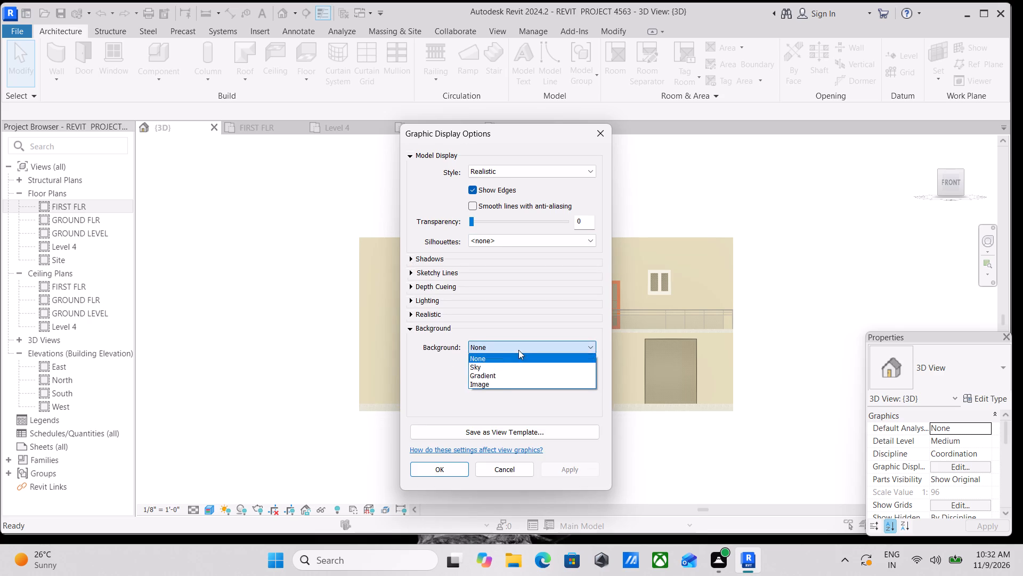
pyautogui.click(510, 368)
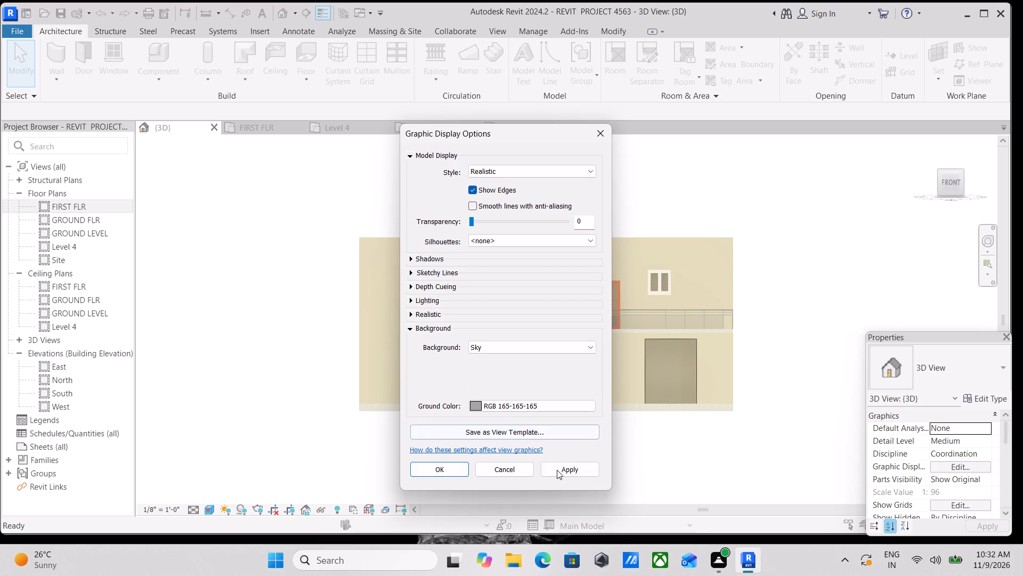
pyautogui.click(569, 468)
pyautogui.click(450, 466)
# Examine the front facade with its balcony, door and windows against the sky background.
pyautogui.scroll(-2, 590, 306)
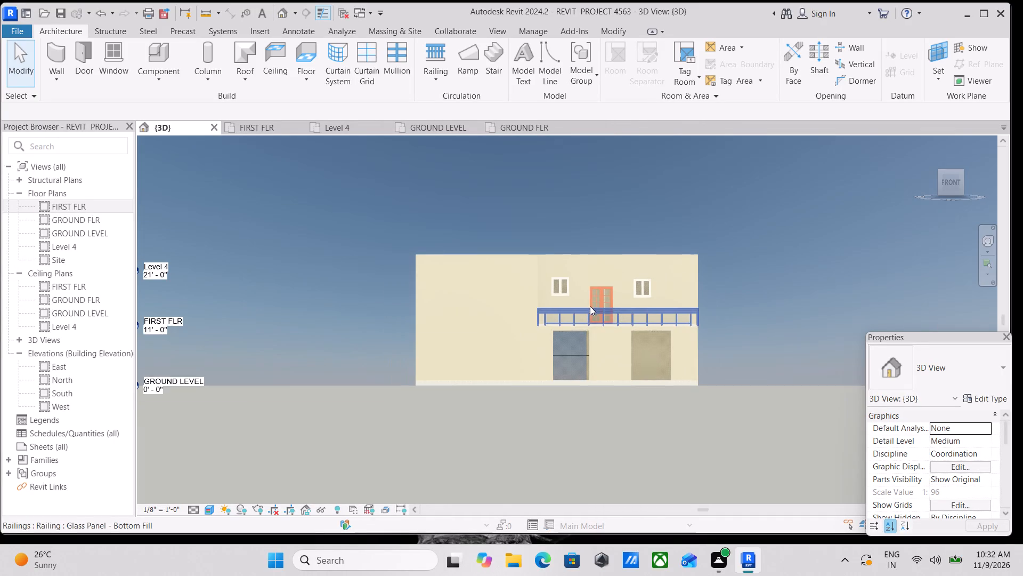
pyautogui.moveTo(598, 302); pyautogui.dragTo(474, 325, button='middle')
pyautogui.scroll(4, 474, 325)
pyautogui.moveTo(508, 306); pyautogui.dragTo(511, 312, button='middle')
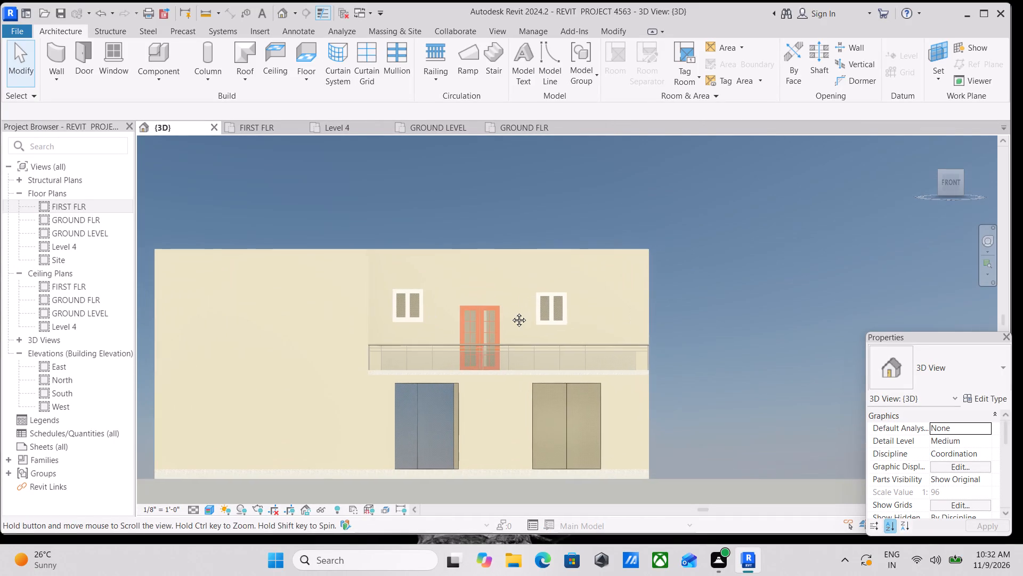
pyautogui.moveTo(511, 312); pyautogui.dragTo(511, 313, button='middle')
pyautogui.scroll(-2, 542, 300)
pyautogui.moveTo(542, 300); pyautogui.dragTo(577, 285, button='middle')
pyautogui.scroll(-2, 565, 309)
pyautogui.moveTo(565, 309); pyautogui.dragTo(578, 325, button='middle')
pyautogui.scroll(2, 478, 389)
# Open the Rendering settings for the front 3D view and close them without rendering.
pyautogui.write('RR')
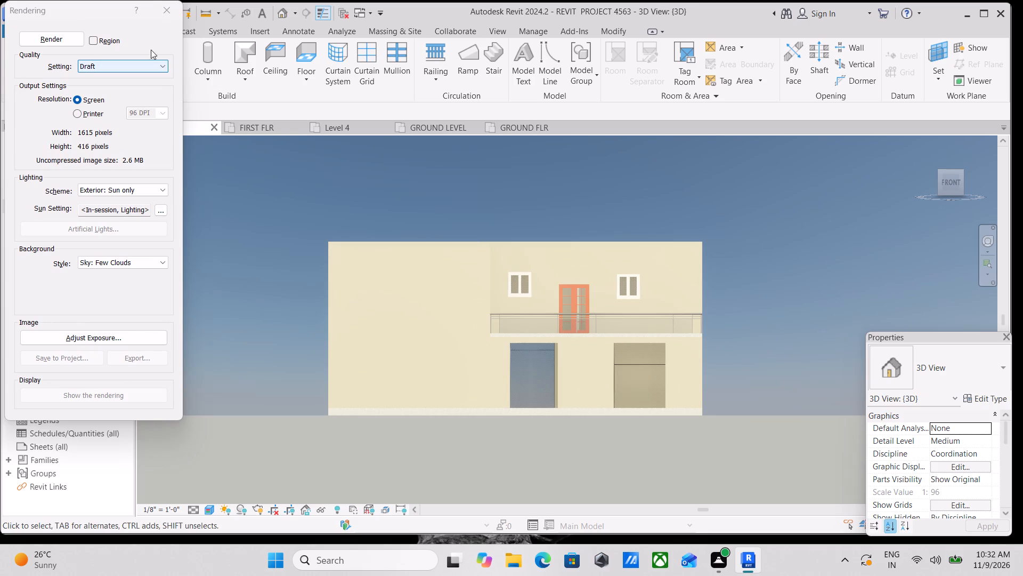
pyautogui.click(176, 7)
# Capture a rectangular screenshot of the realistic front facade against the sky with the Snipping Tool, and dismiss its notification.
pyautogui.scroll(-2, 341, 229)
pyautogui.moveTo(341, 229); pyautogui.dragTo(326, 244, button='middle')
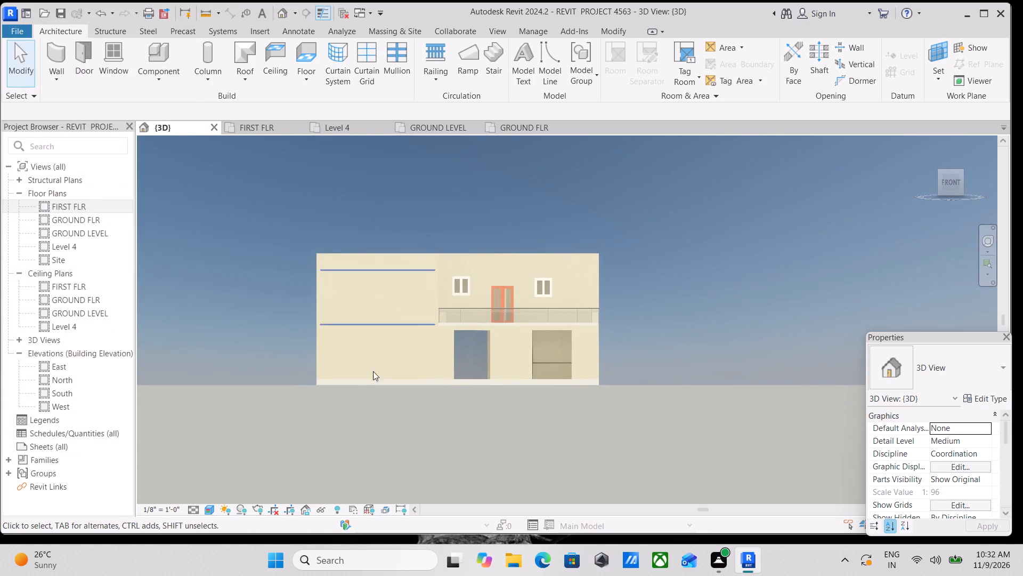
pyautogui.press('shift+super+s')
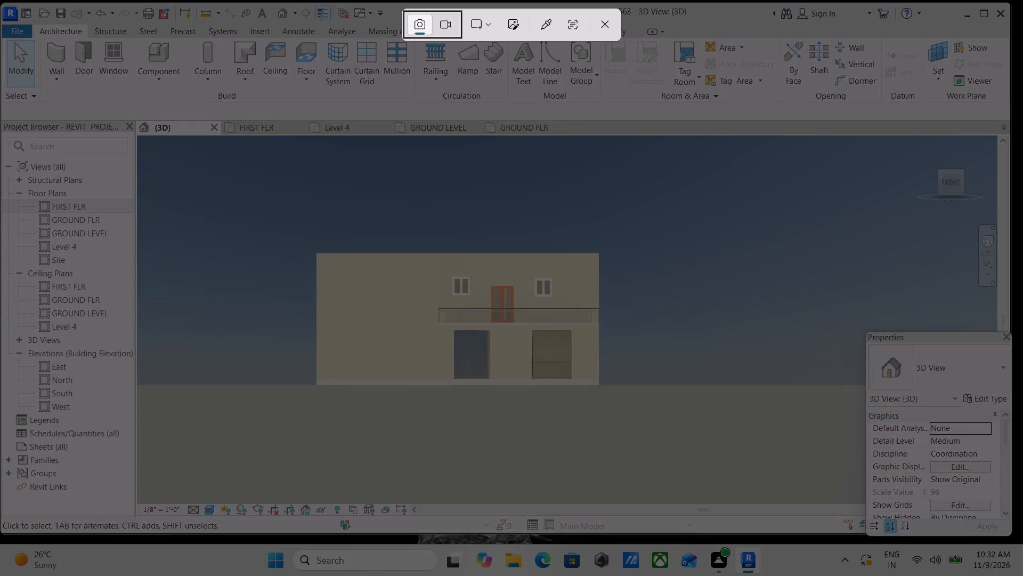
pyautogui.moveTo(268, 195); pyautogui.dragTo(656, 449)
pyautogui.scroll(1, 538, 427)
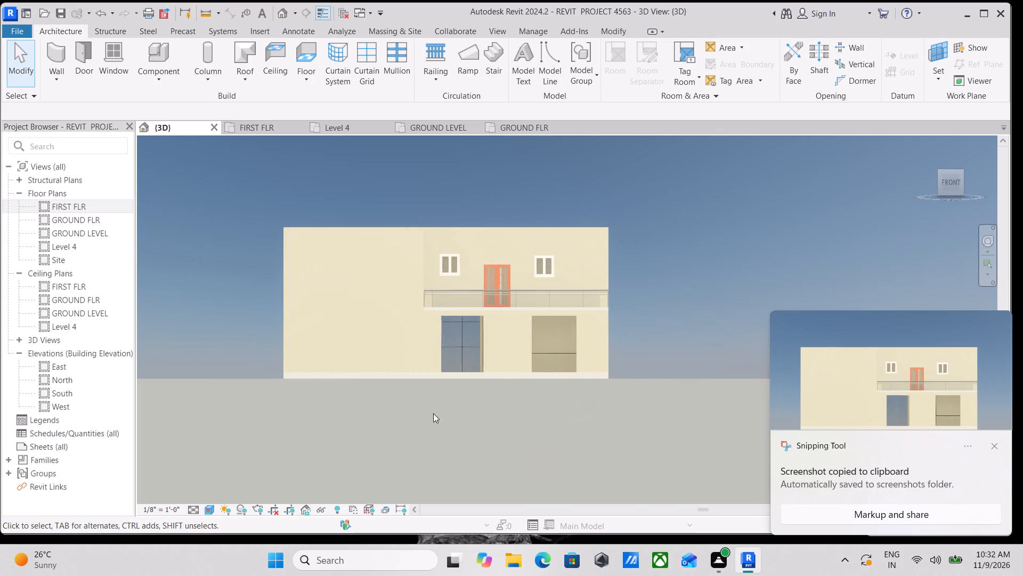
pyautogui.scroll(1, 433, 413)
pyautogui.moveTo(433, 413); pyautogui.dragTo(599, 480, button='middle')
pyautogui.scroll(-2, 599, 466)
pyautogui.moveTo(599, 466); pyautogui.dragTo(574, 421, button='middle')
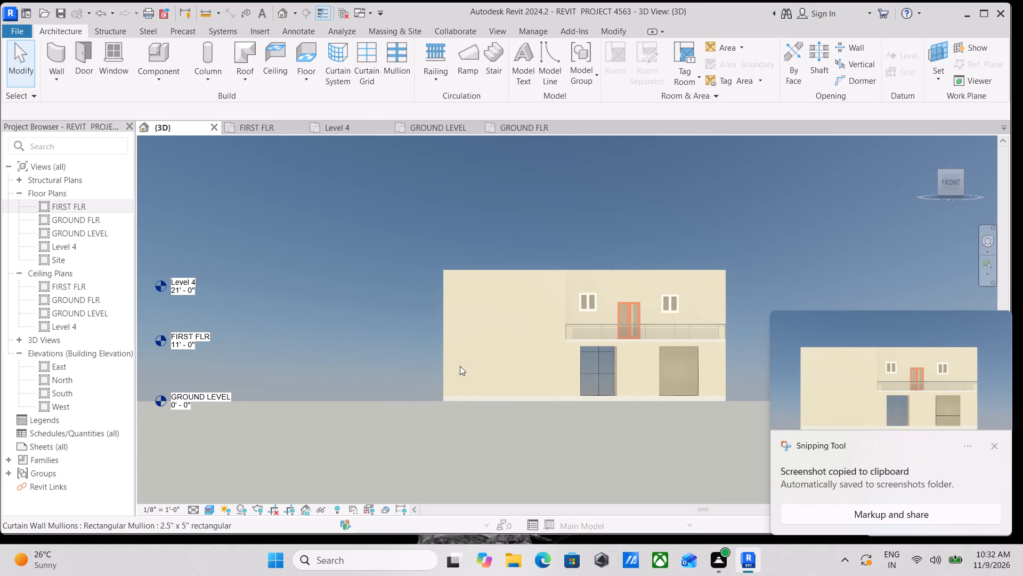
pyautogui.click(996, 443)
# Capture a rectangular screenshot of the whole house with the Snipping Tool, seen from slightly above with the front and one side showing.
pyautogui.scroll(2, 606, 390)
pyautogui.moveTo(635, 427); pyautogui.dragTo(465, 412, button='middle')
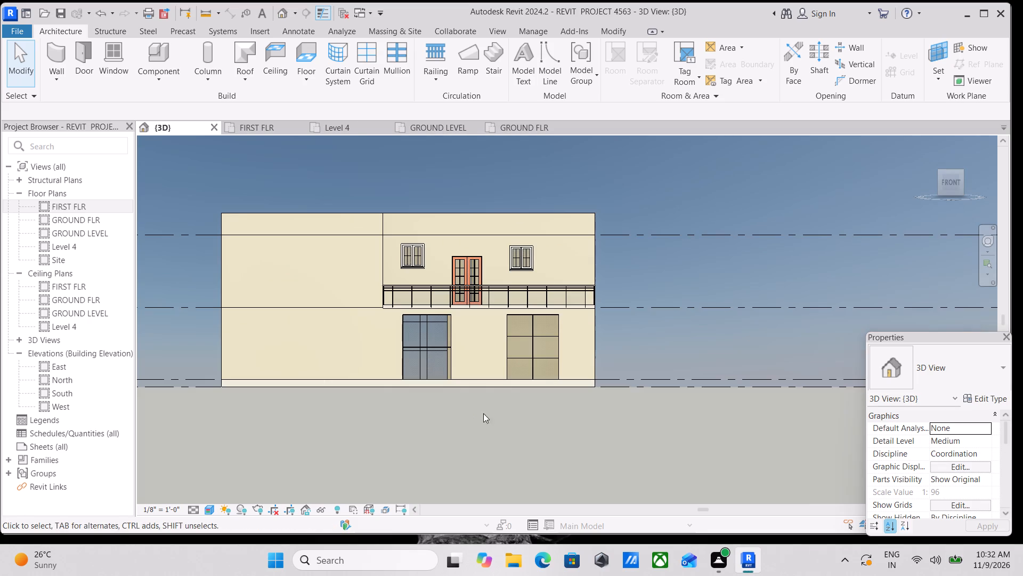
pyautogui.scroll(-1, 516, 419)
pyautogui.keyDown('shift'); pyautogui.moveTo(526, 410); pyautogui.dragTo(513, 430, button='middle'); pyautogui.keyUp('shift')
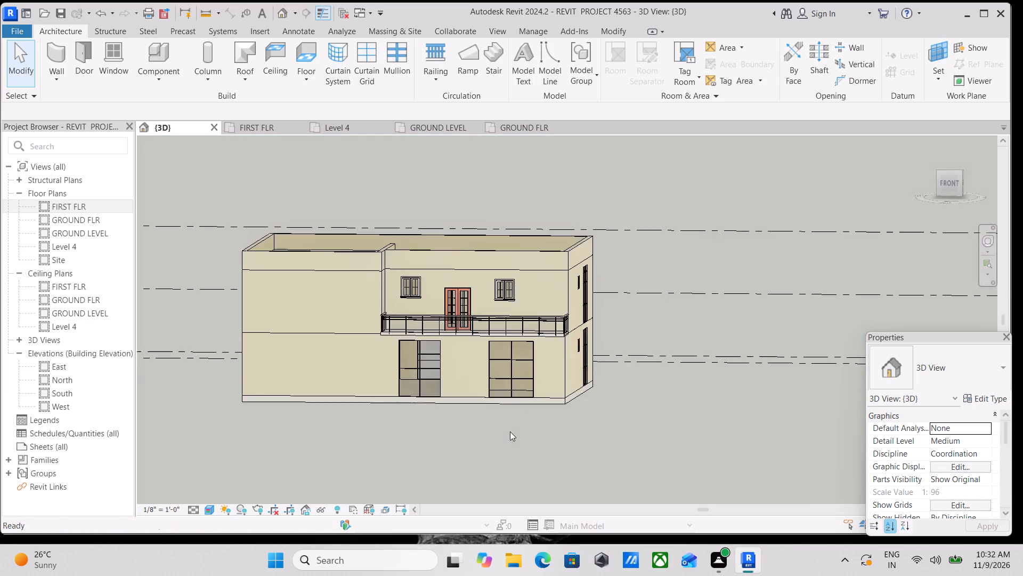
pyautogui.moveTo(509, 432); pyautogui.dragTo(566, 418, button='middle')
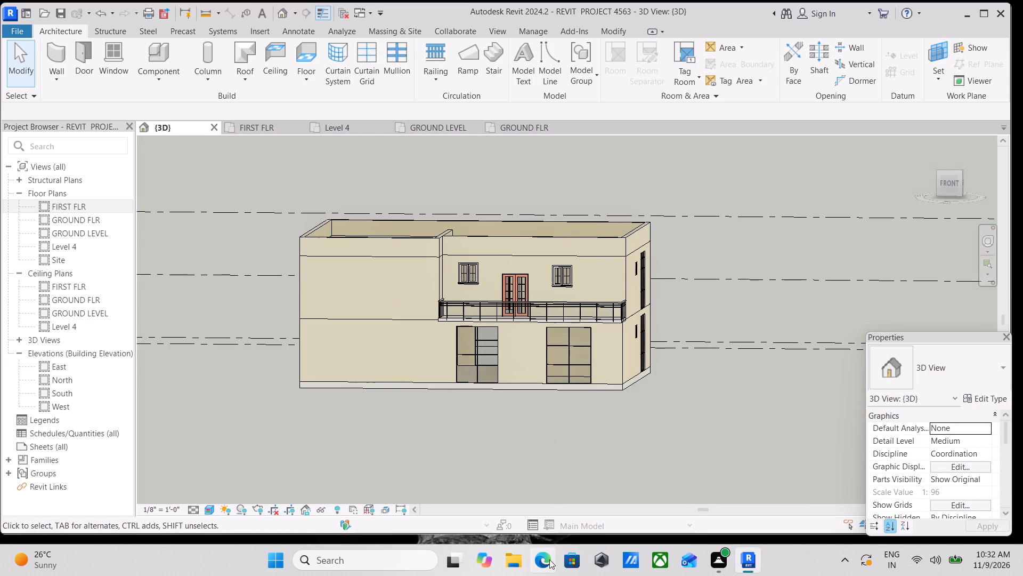
pyautogui.press('shift+super+s')
pyautogui.moveTo(247, 178); pyautogui.dragTo(379, 357)
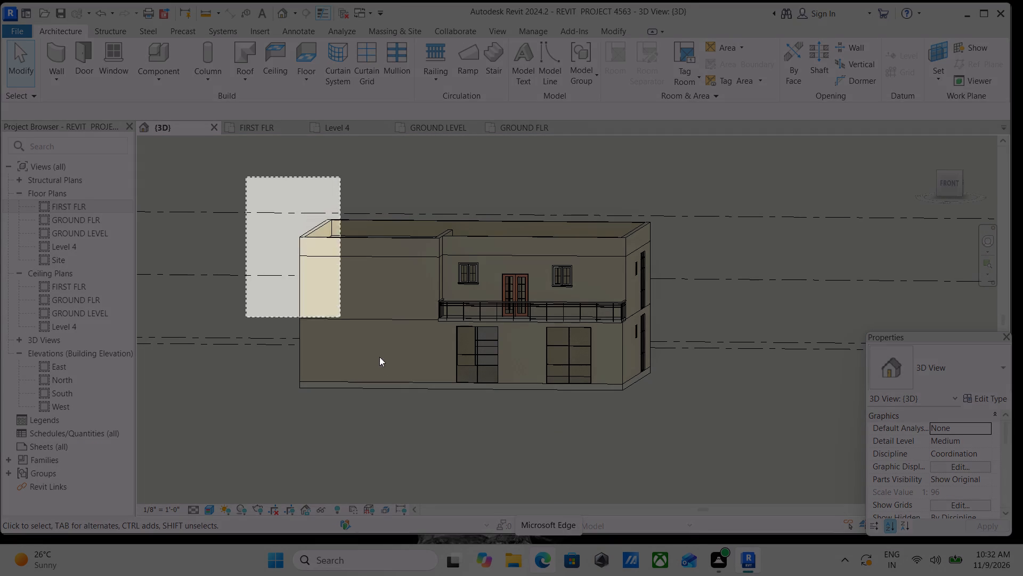
pyautogui.moveTo(379, 357); pyautogui.dragTo(677, 450)
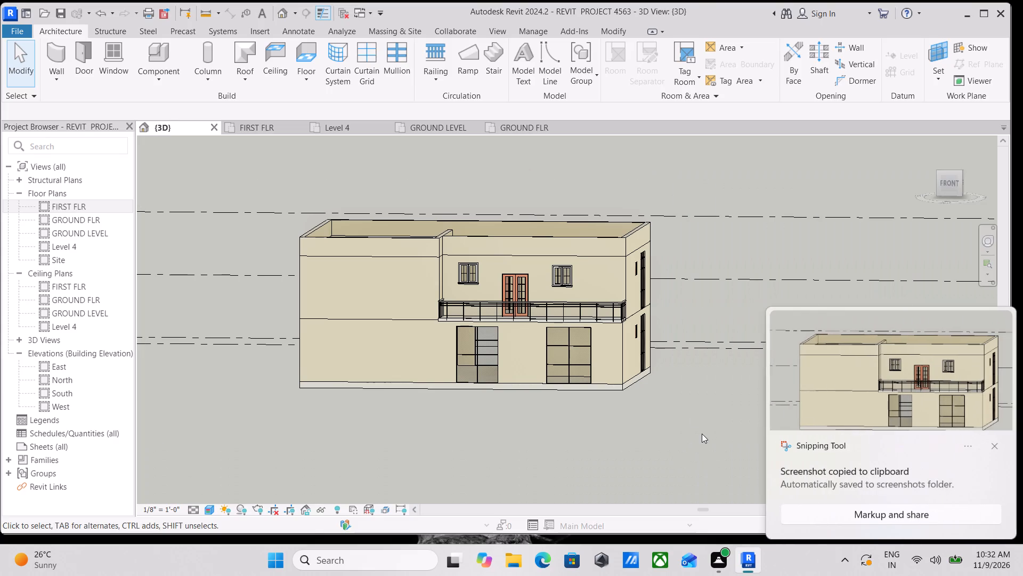
# Save the project to the Desktop as REVIT PROJECT 4563.rvt using Save As.
pyautogui.click(11, 25)
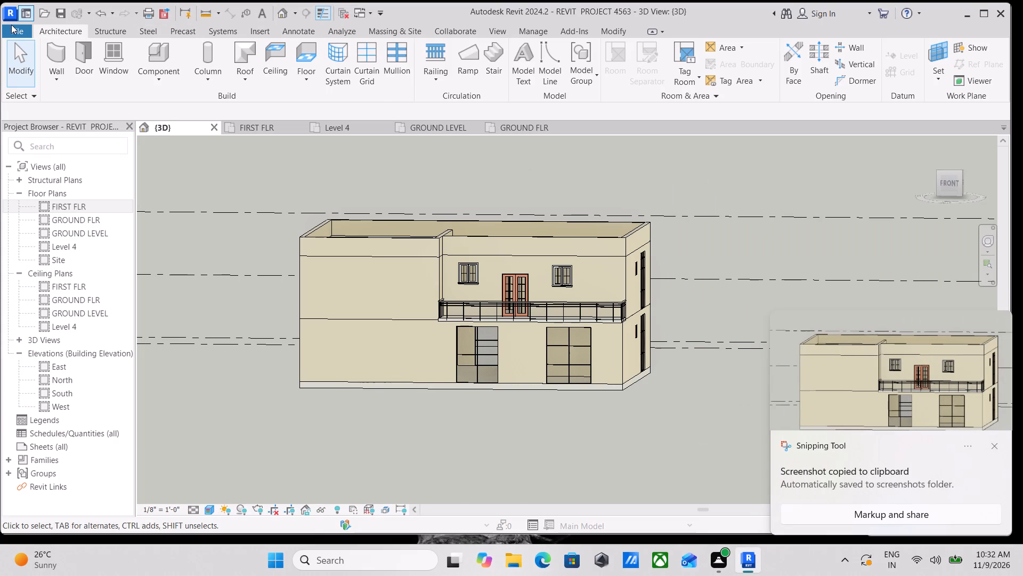
pyautogui.click(16, 30)
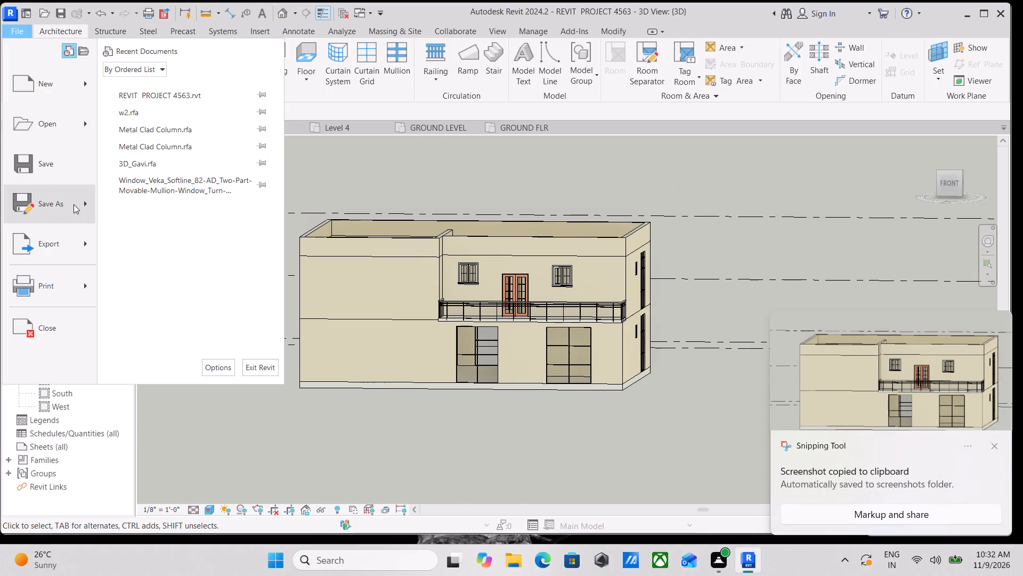
pyautogui.click(74, 204)
pyautogui.click(216, 153)
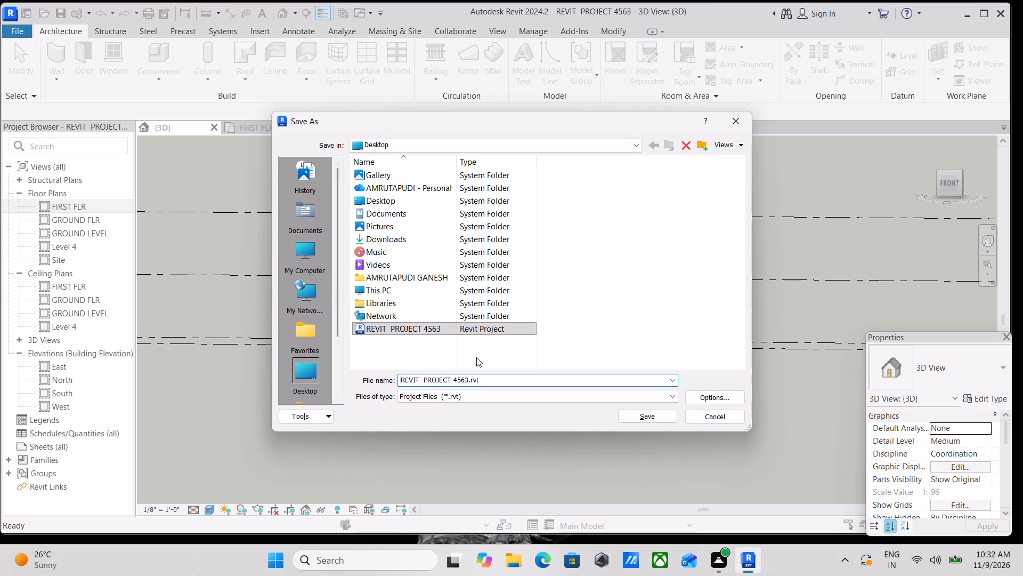
pyautogui.click(671, 412)
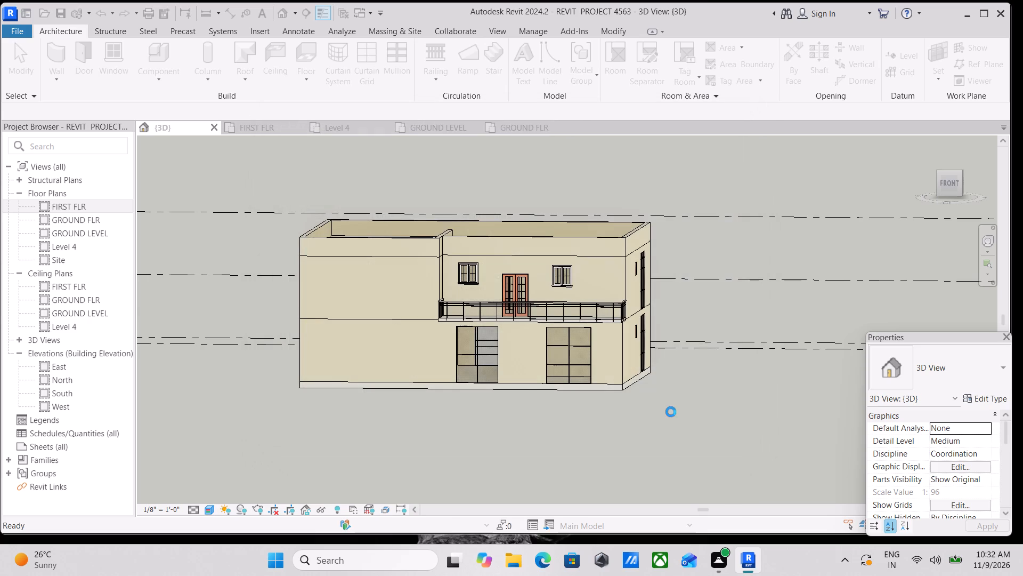